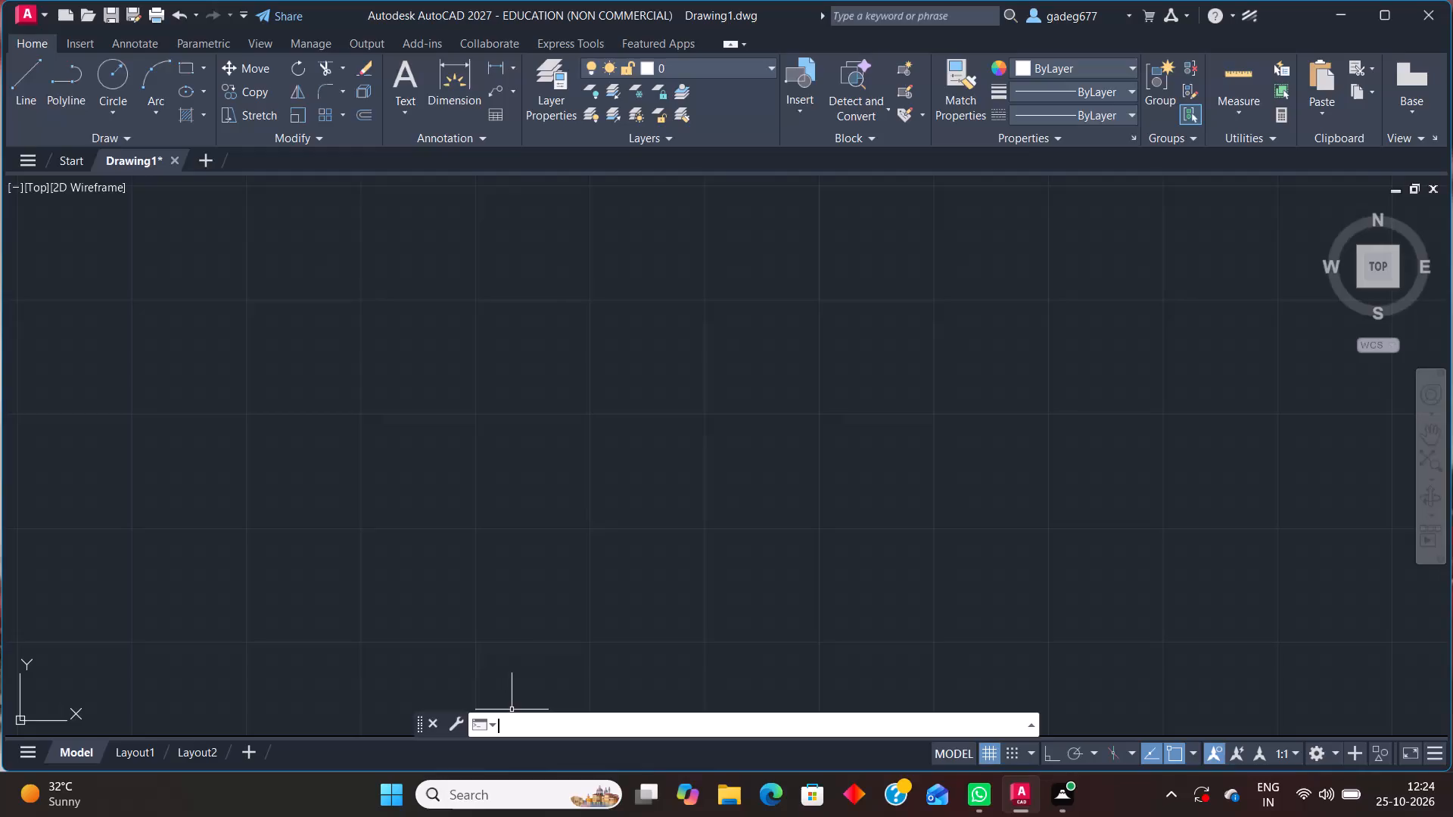
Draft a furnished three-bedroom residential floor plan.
Start a line from a first point in the upper-left area of the empty drawing, with Ortho mode turned on.
{"action": "key", "text": "l"}
{"action": "key", "text": "Return"}
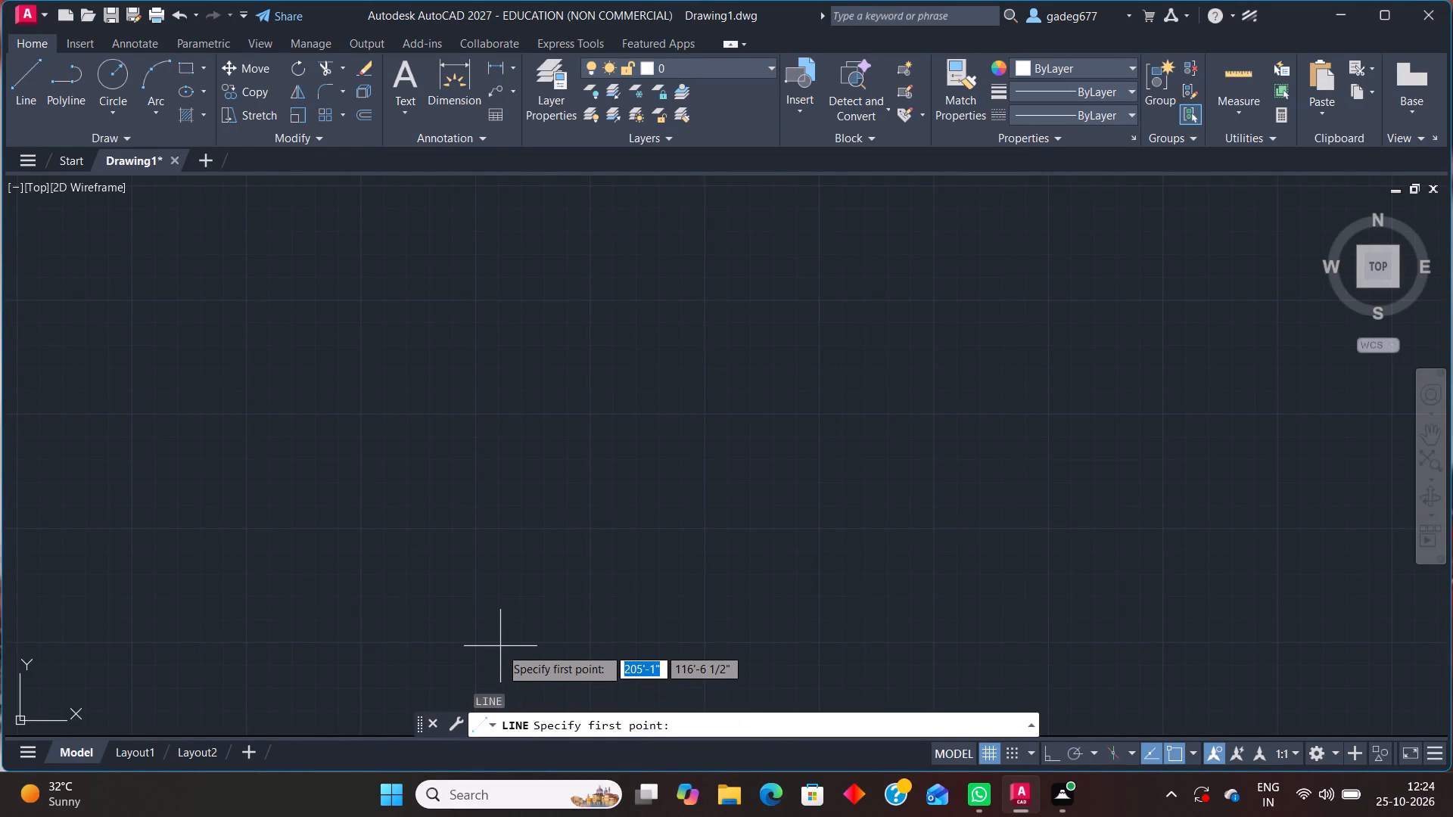
{"action": "left_click", "coordinate": [253, 272]}
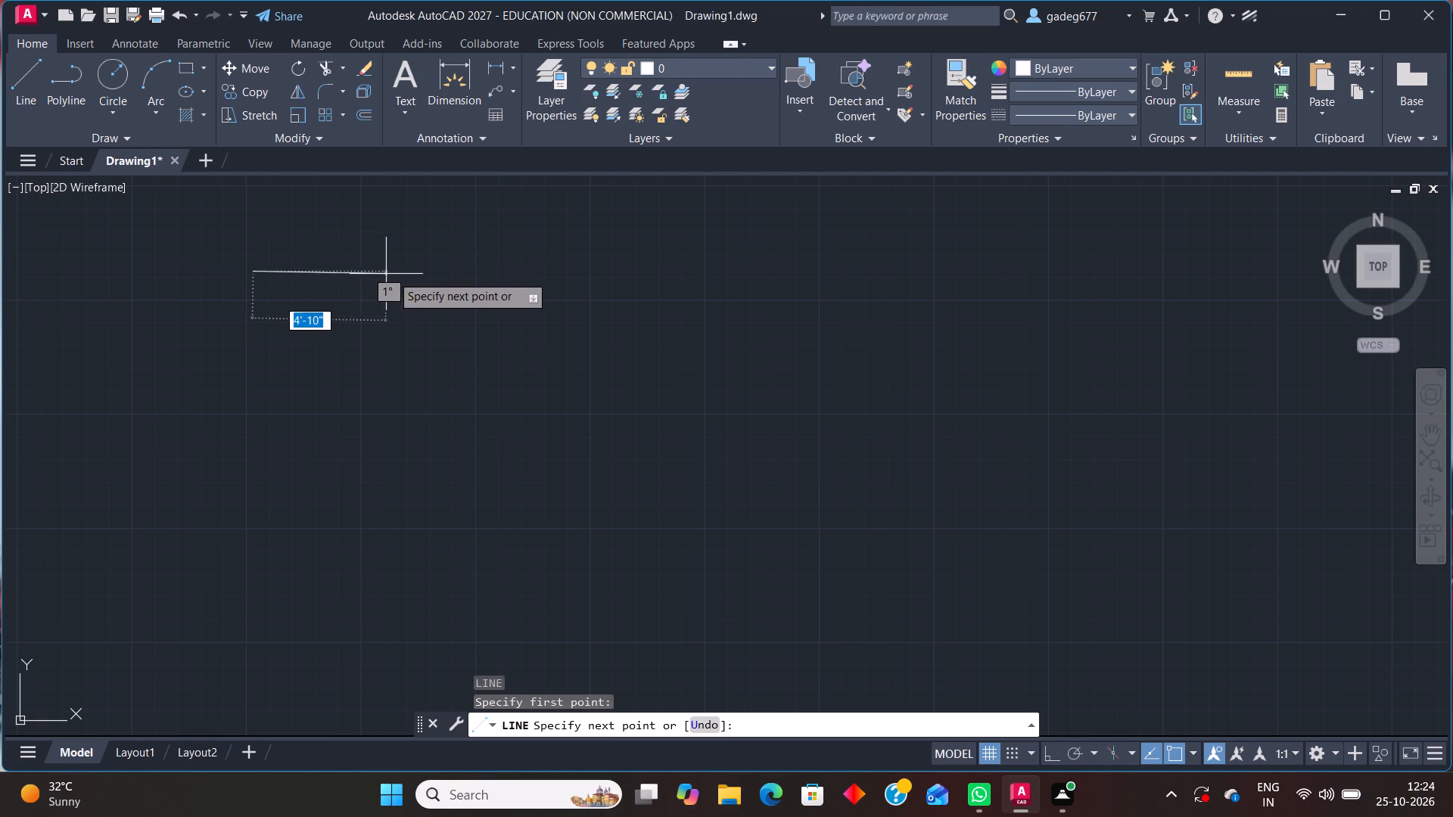
{"action": "left_click", "coordinate": [1055, 745]}
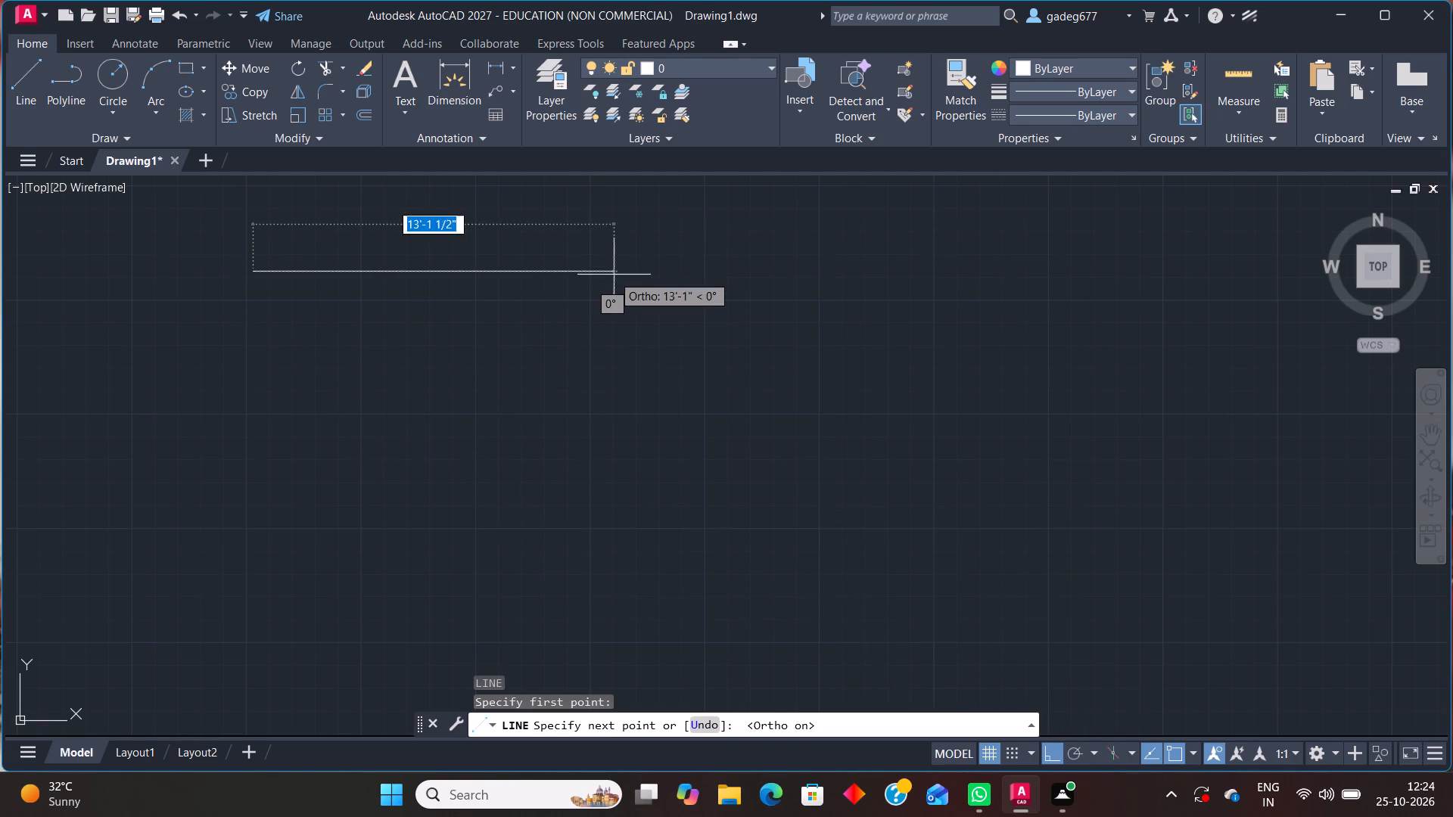
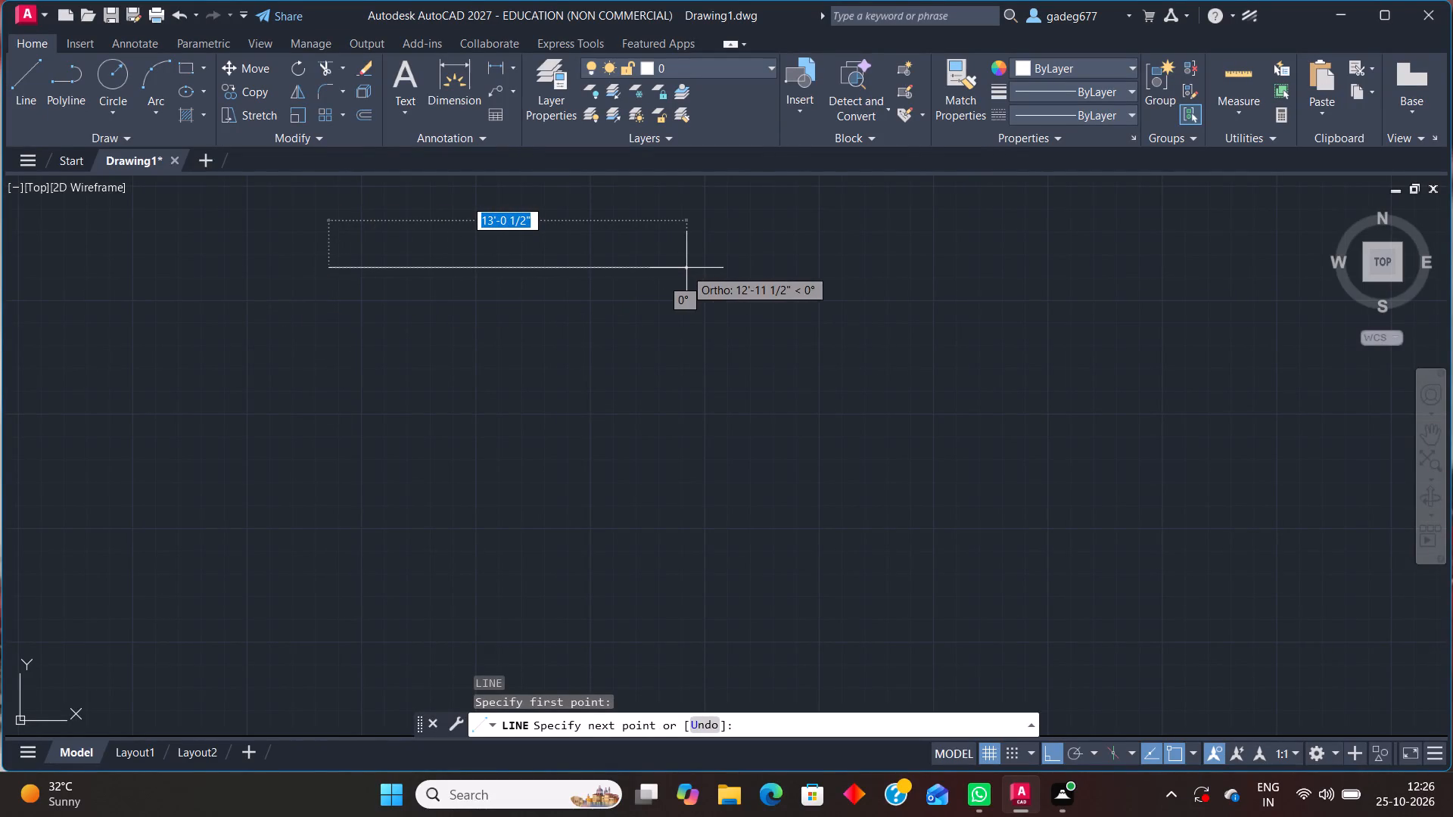
Complete the horizontal line at 33'8" long, running right from its first point, and end the line there.
{"action": "type", "text": "33"}
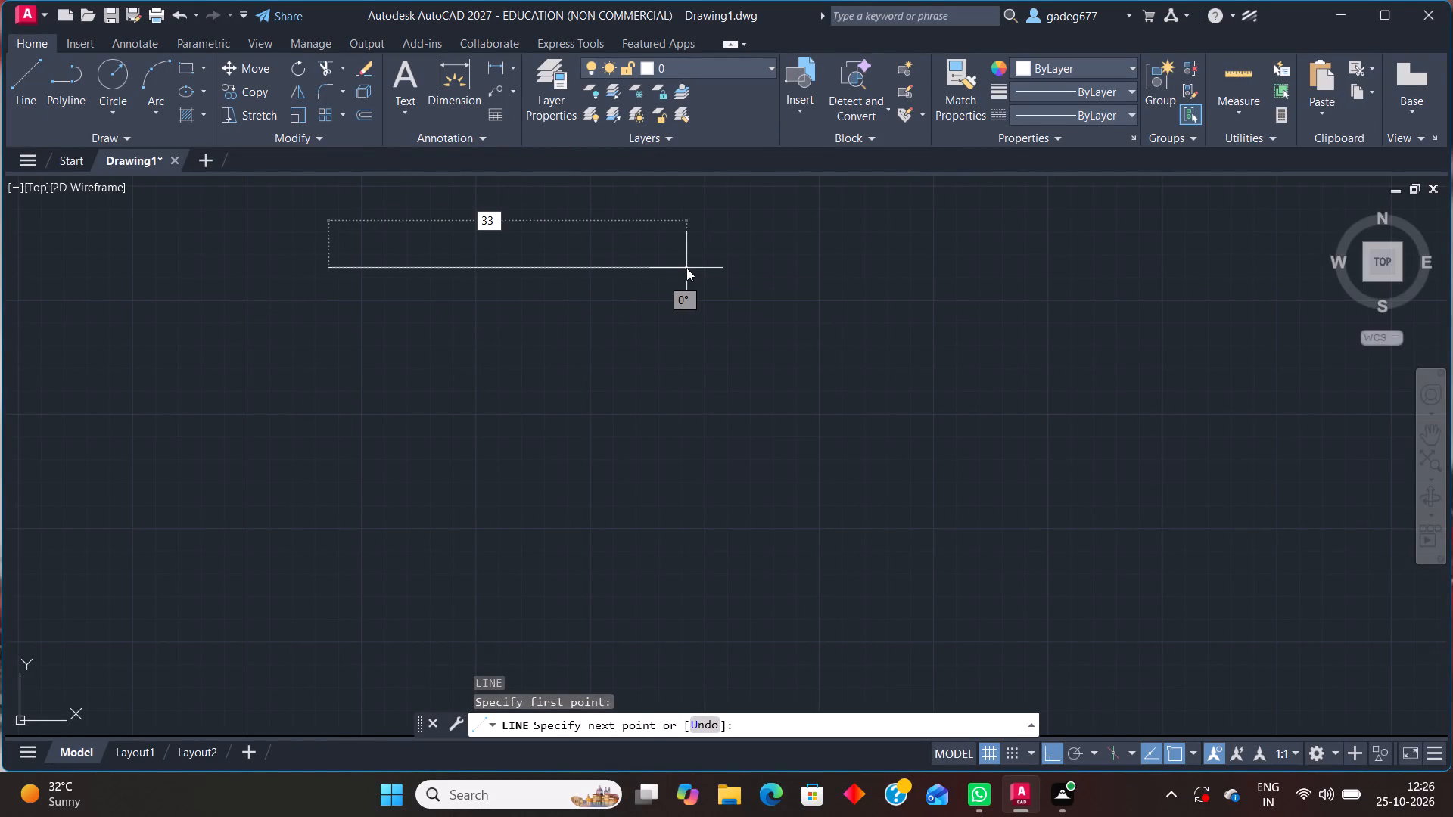
{"action": "type", "text": "'8\""}
{"action": "key", "text": "Return"}
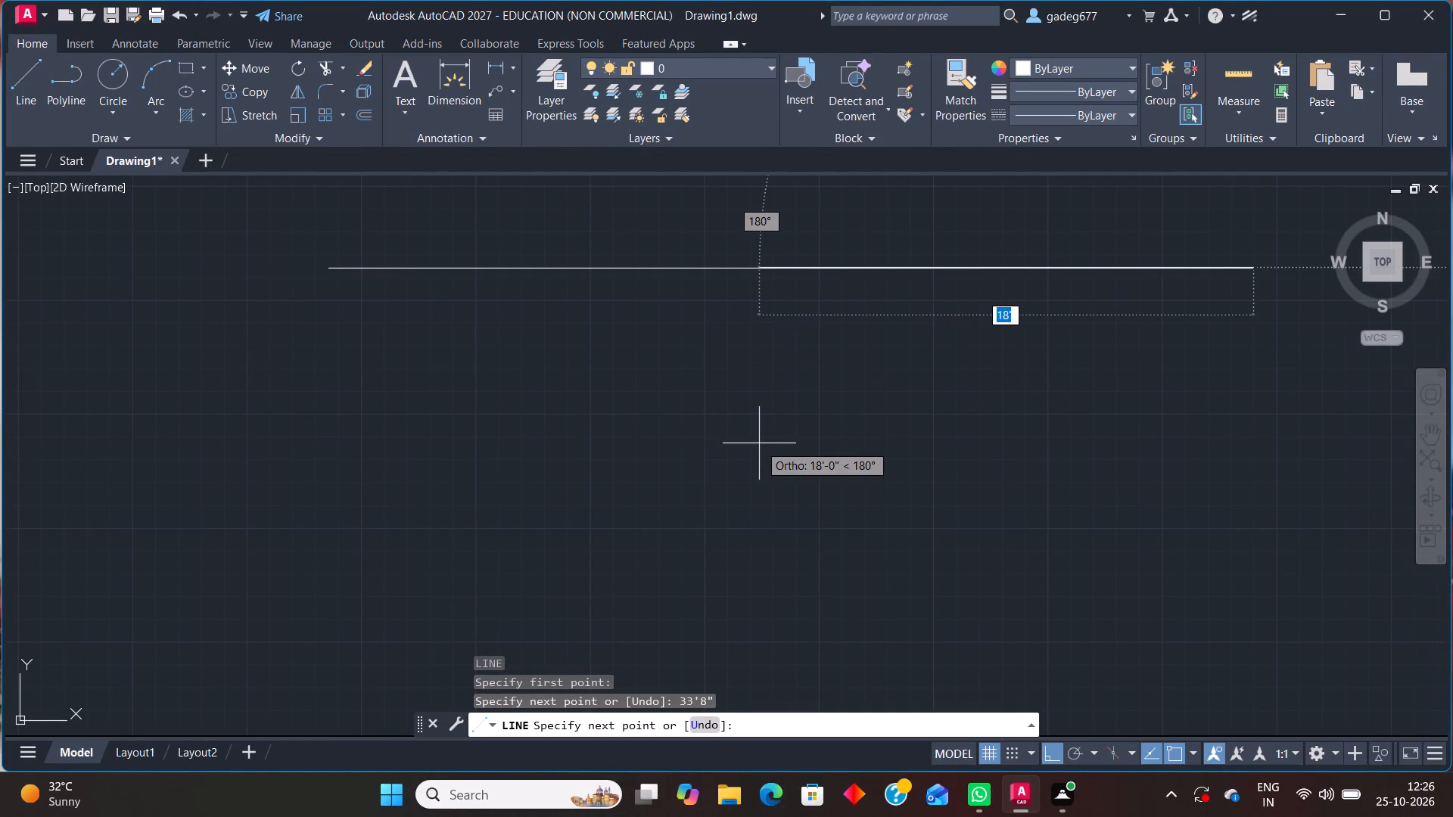
{"action": "key", "text": "Escape"}
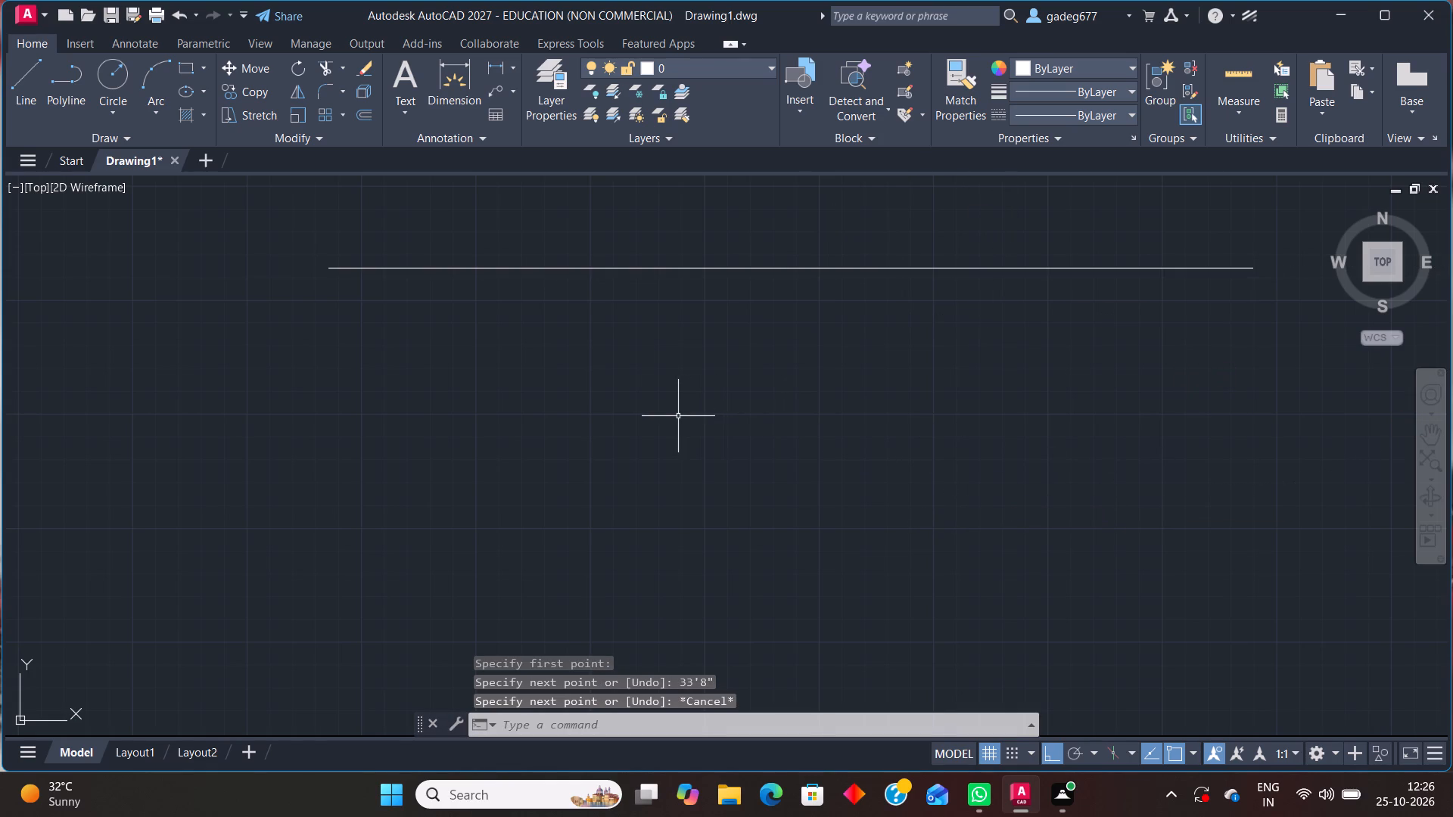
Draw a vertical line 11'1" long straight down from the left end of the horizontal line.
{"action": "key", "text": "l"}
{"action": "key", "text": "Return"}
{"action": "left_click", "coordinate": [330, 272]}
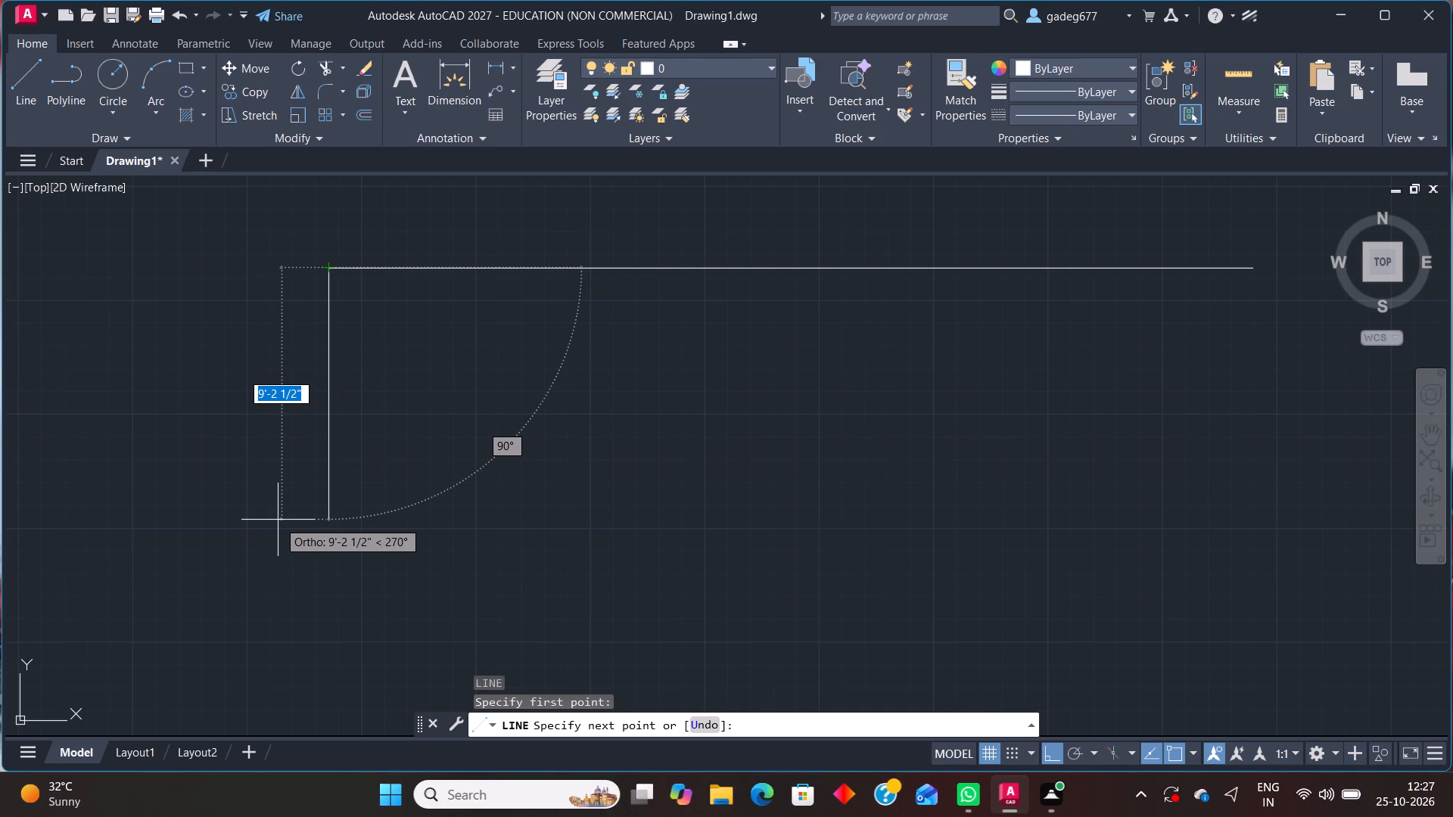
{"action": "type", "text": "11'"}
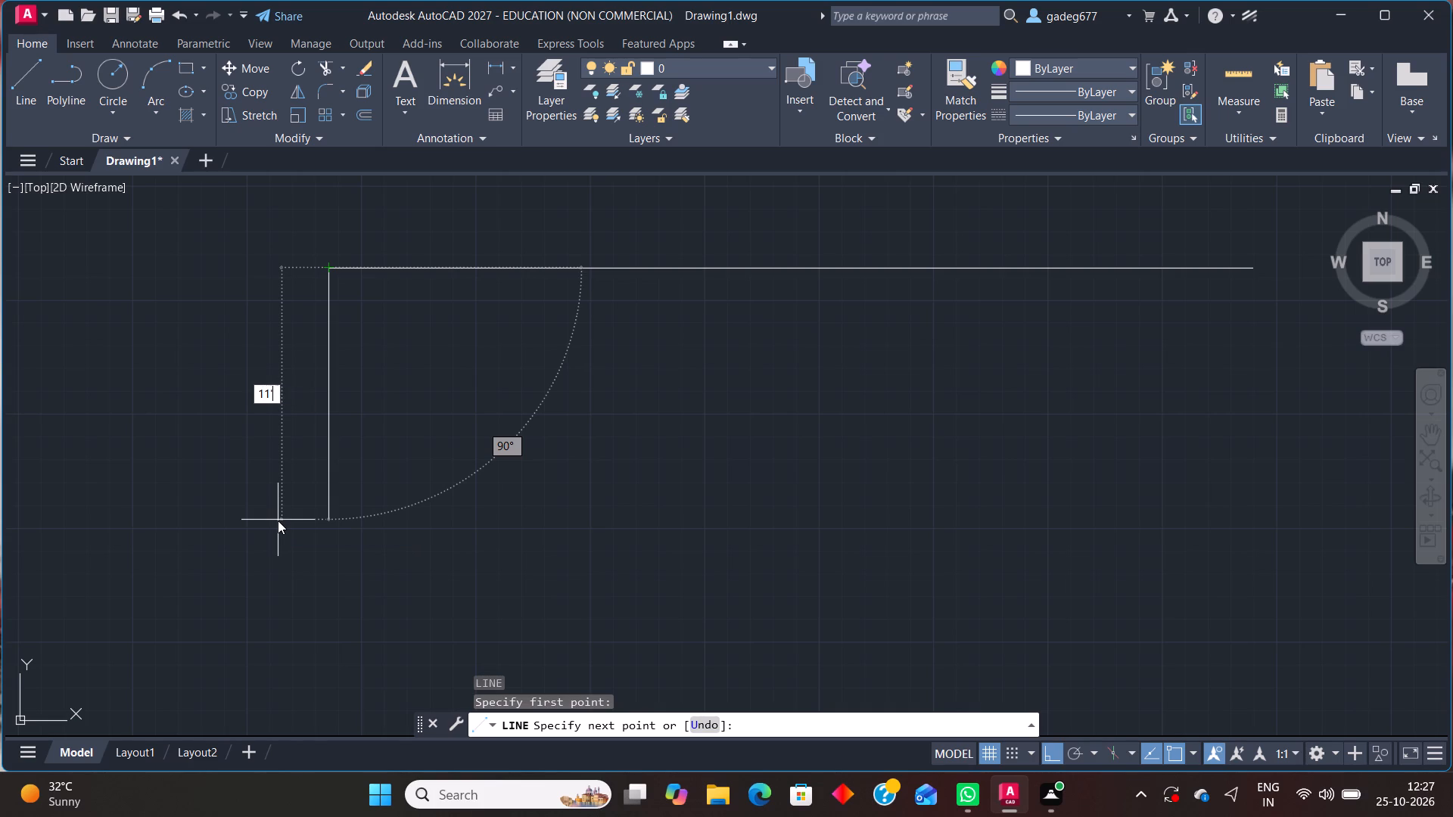
{"action": "type", "text": "1\""}
{"action": "key", "text": "Return"}
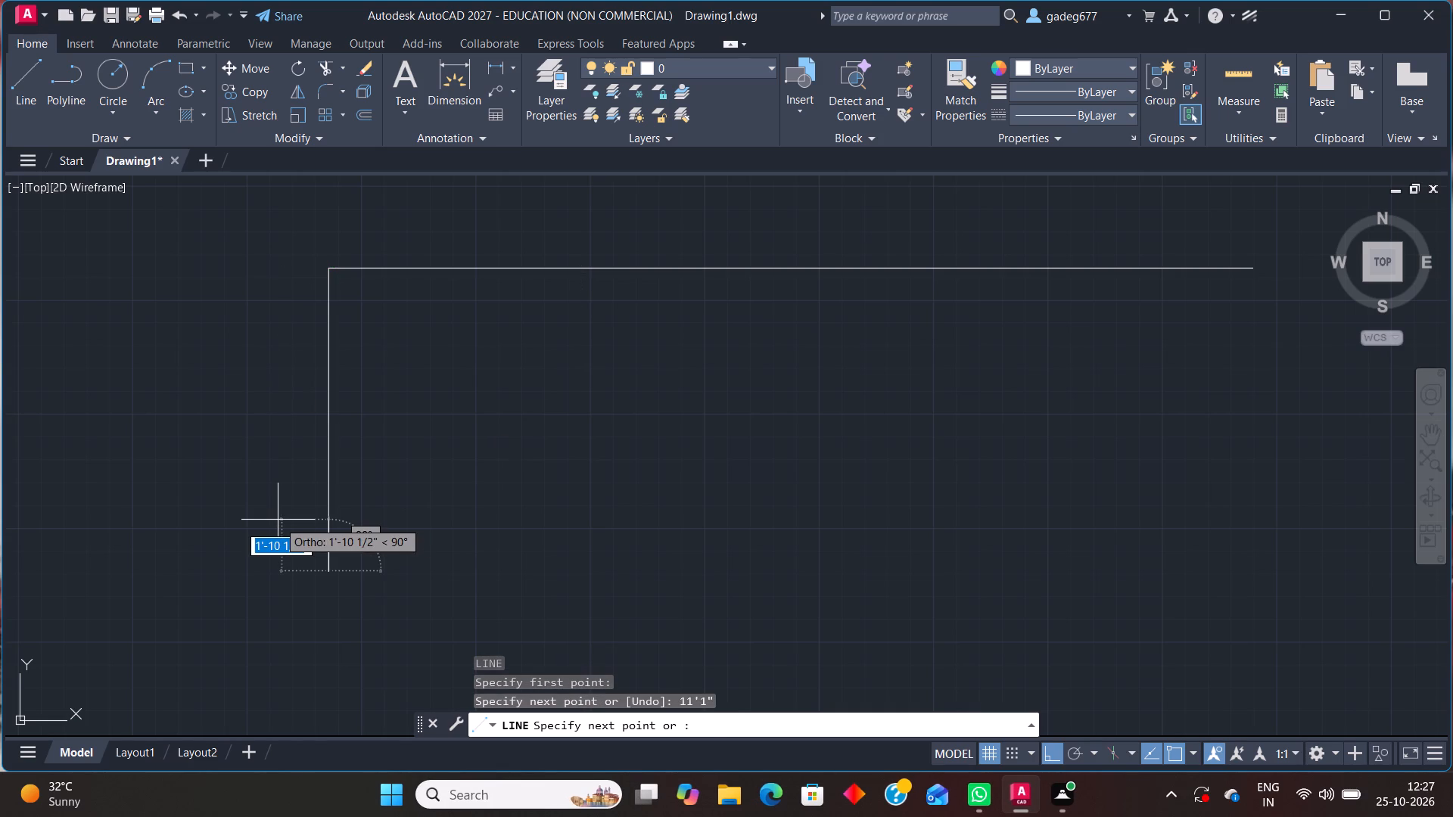
{"action": "key", "text": "Escape"}
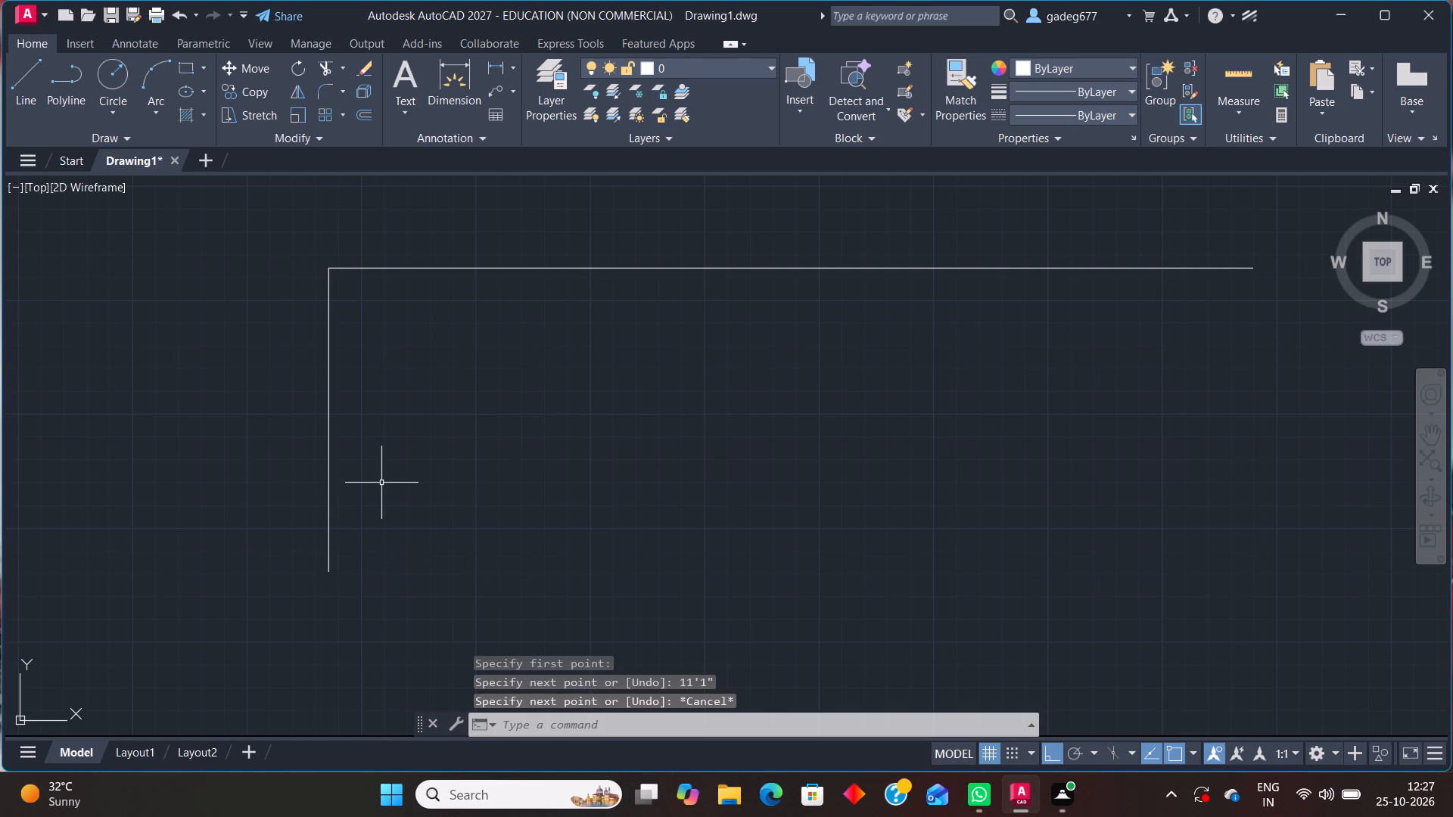
Offset the vertical line 9" to the right, using the Through option, to form the left wall's inner face.
{"action": "type", "text": "off"}
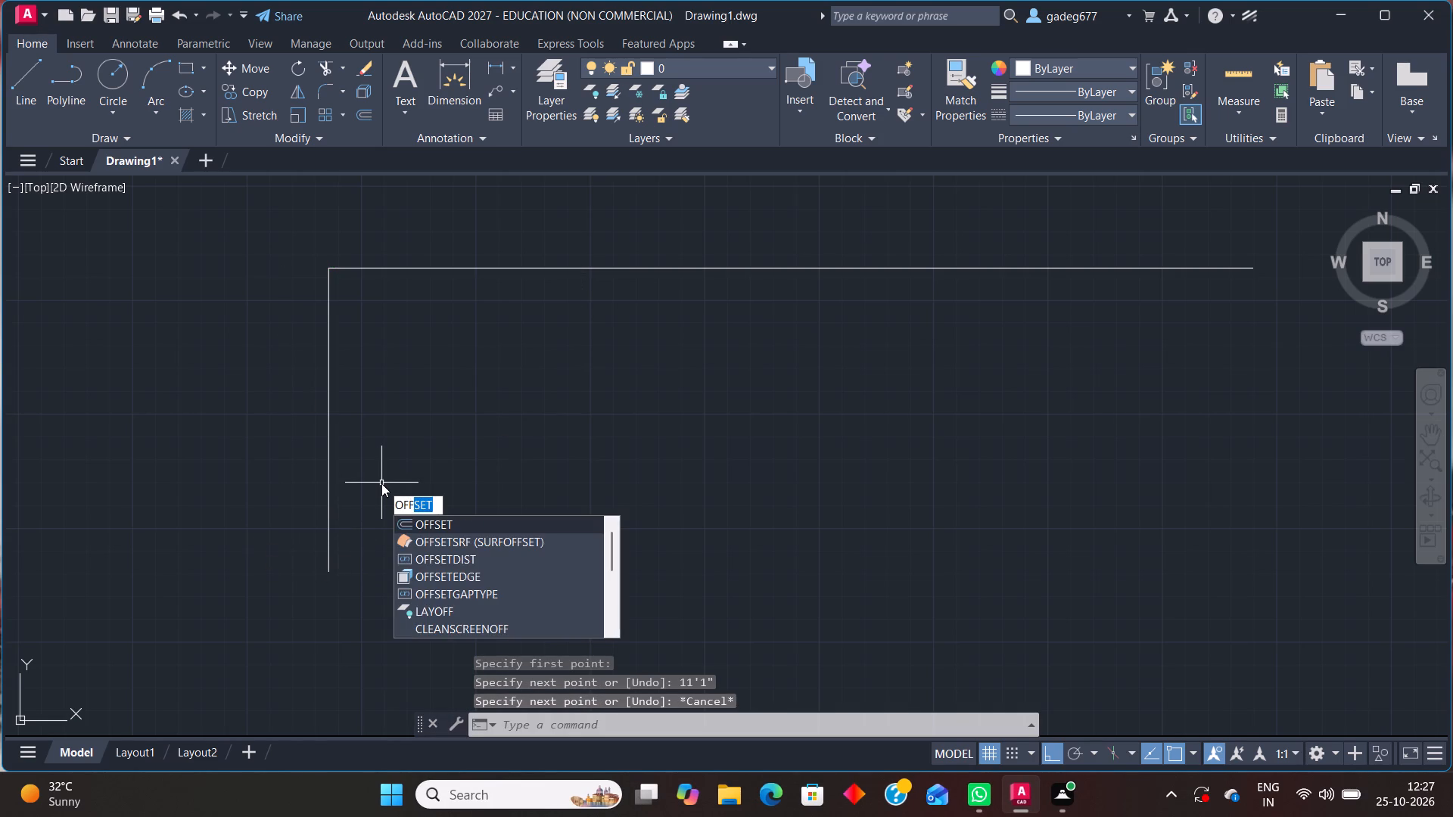
{"action": "key", "text": "Return"}
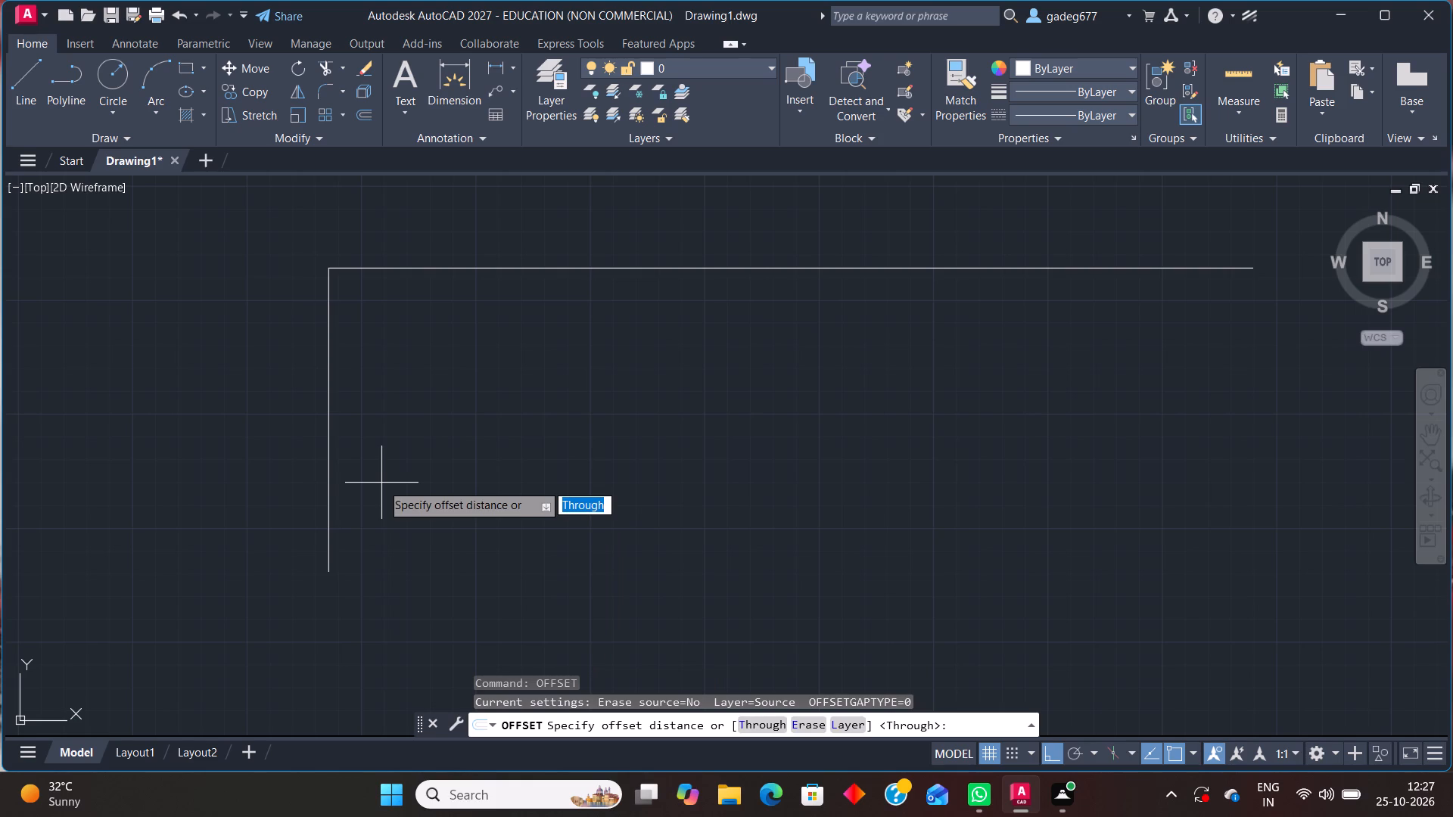
{"action": "key", "text": "Return"}
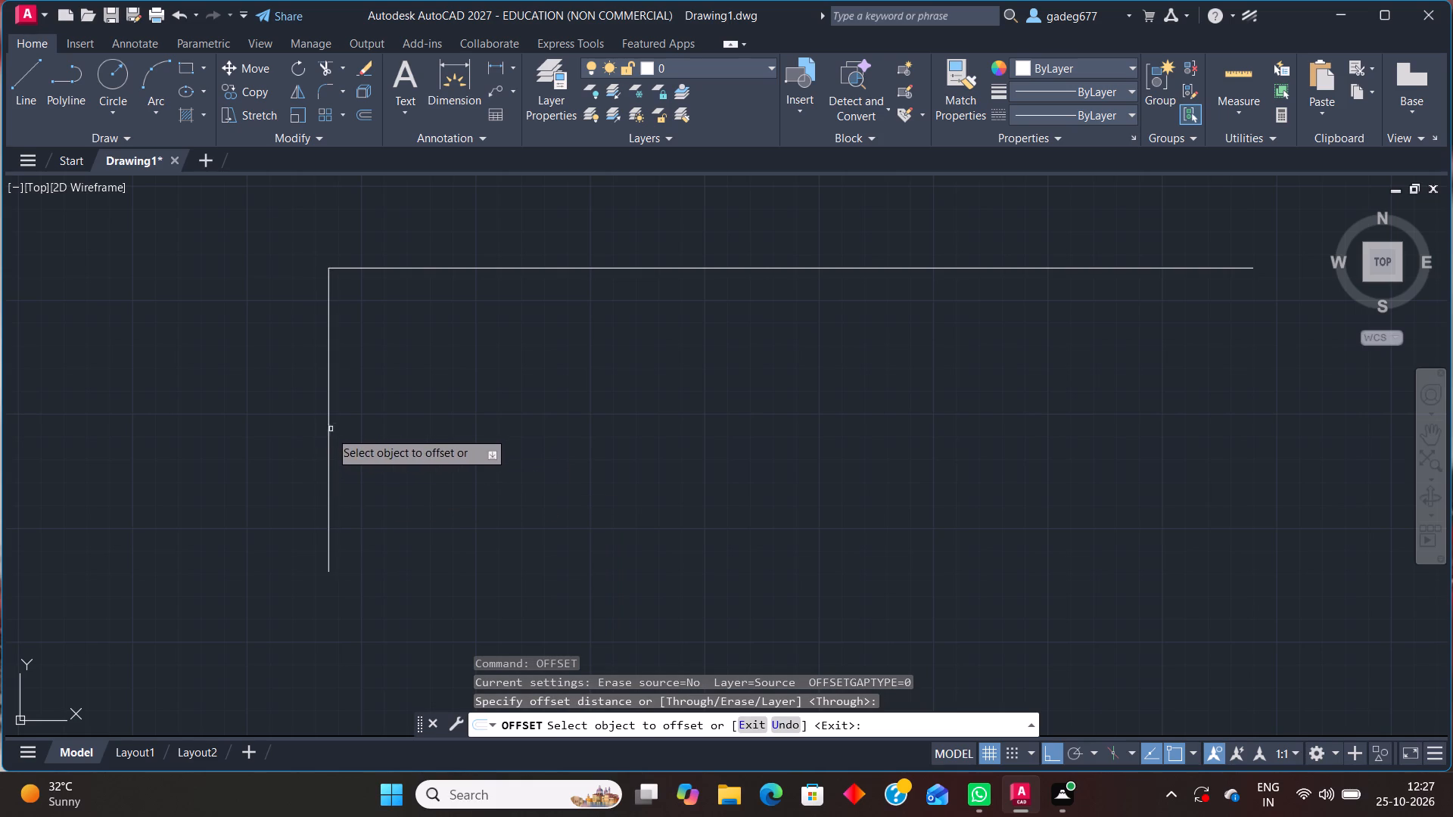
{"action": "left_click", "coordinate": [330, 431]}
{"action": "type", "text": "9\""}
{"action": "key", "text": "Return"}
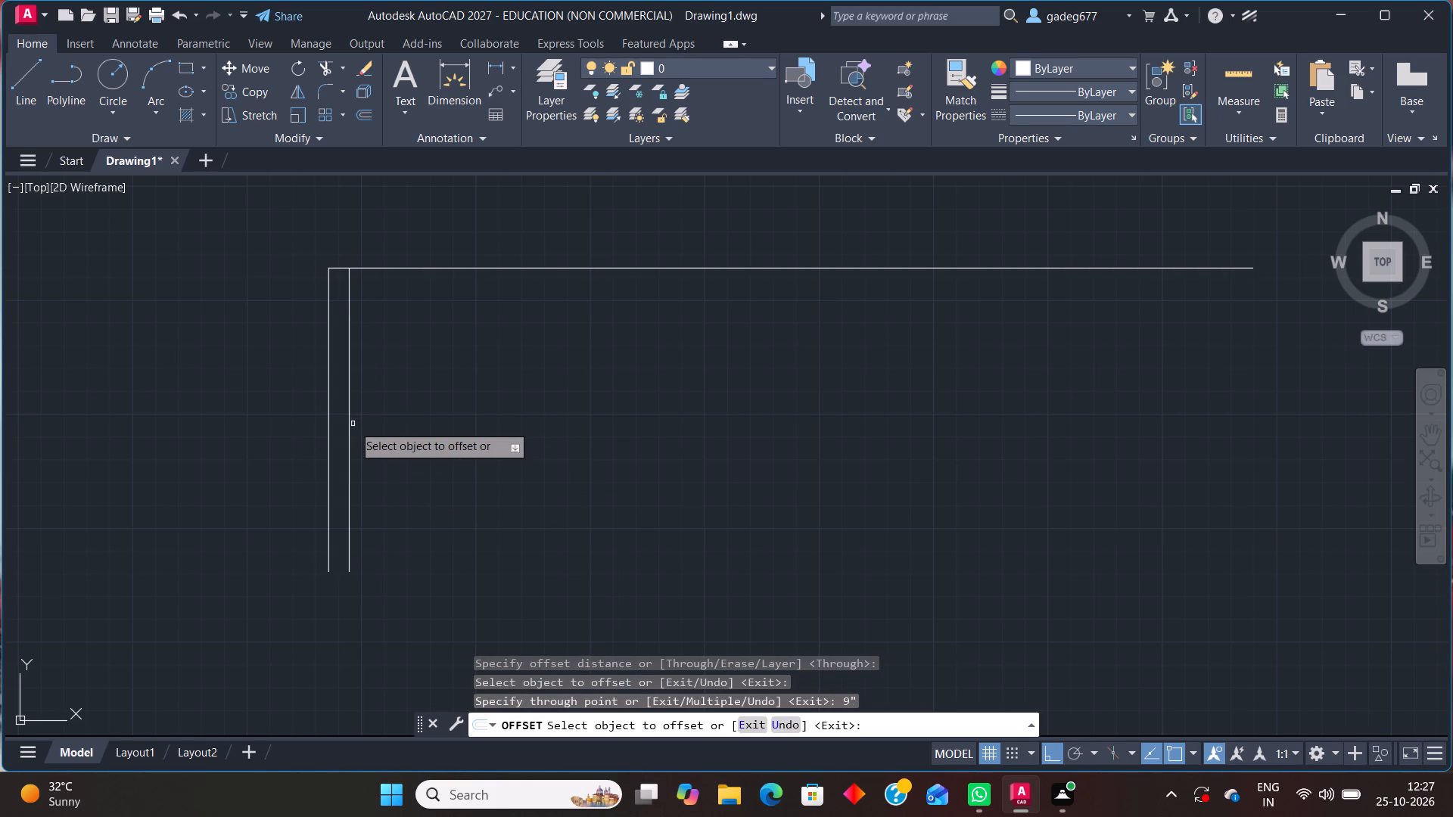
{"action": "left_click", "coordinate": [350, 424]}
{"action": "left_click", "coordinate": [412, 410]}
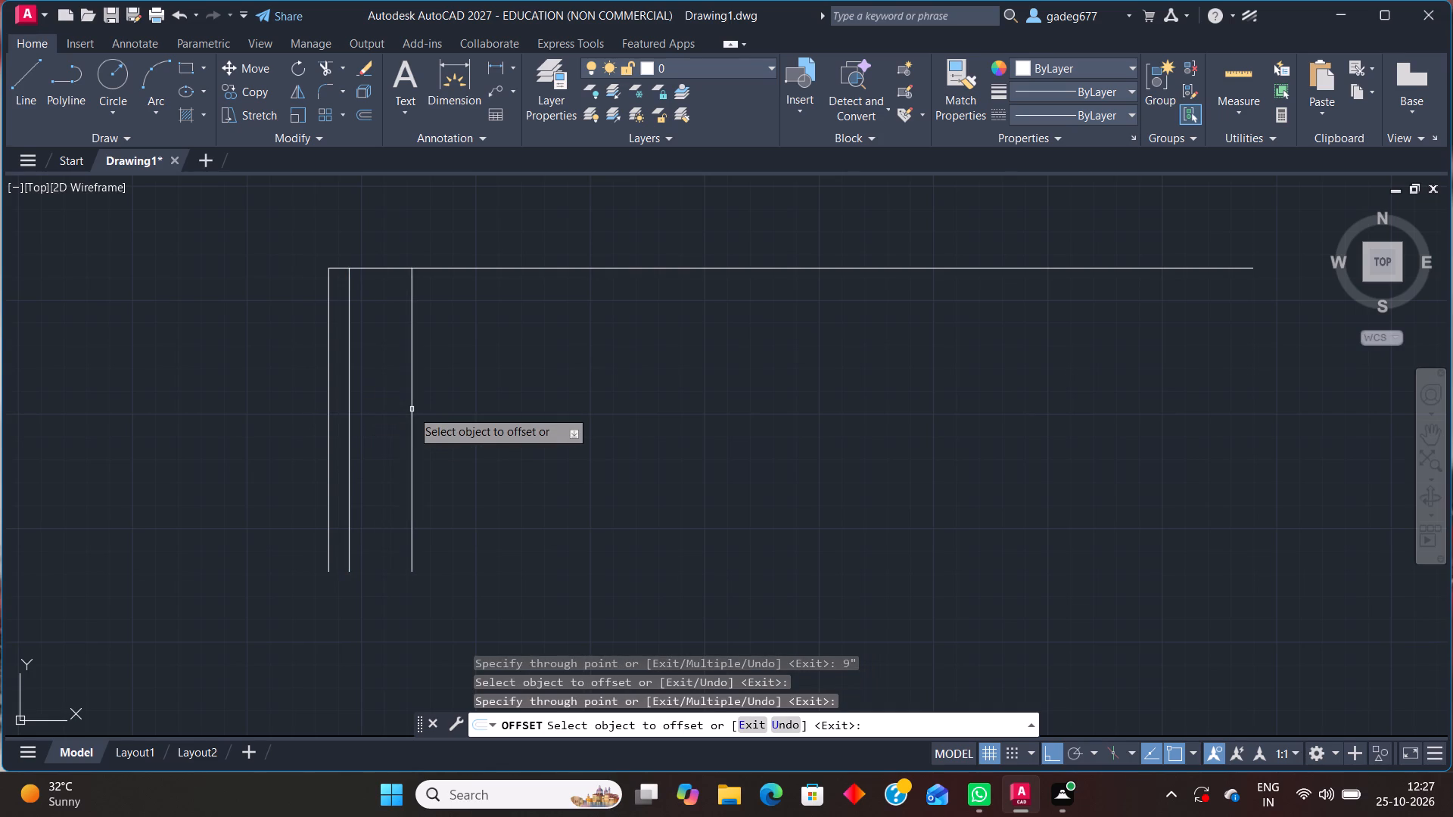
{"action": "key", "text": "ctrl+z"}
Offset the left wall's inner line 10' to the right, and offset the new line another 4.5" to form the first partition.
{"action": "left_click", "coordinate": [347, 423]}
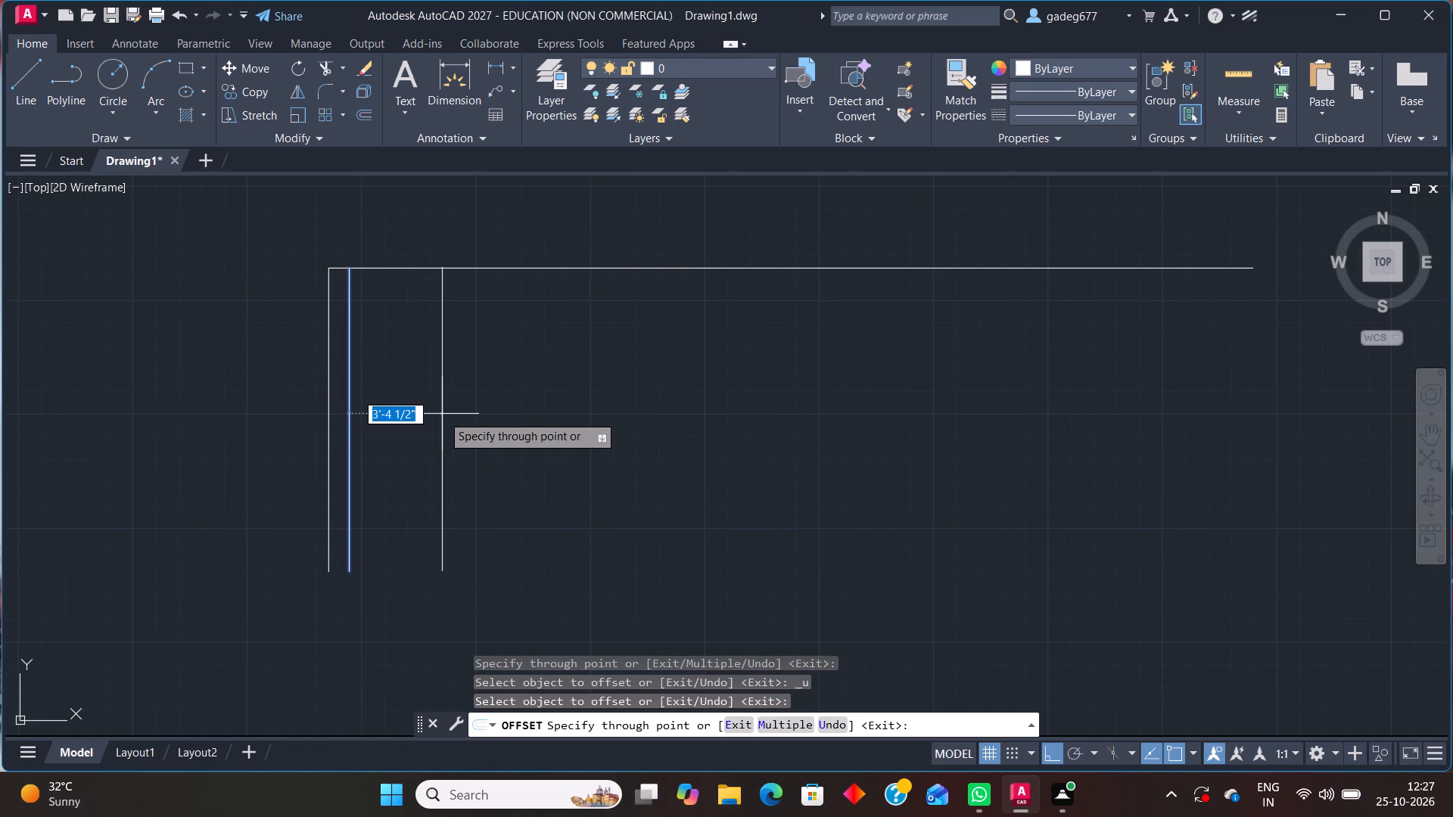
{"action": "type", "text": "10'"}
{"action": "key", "text": "Return"}
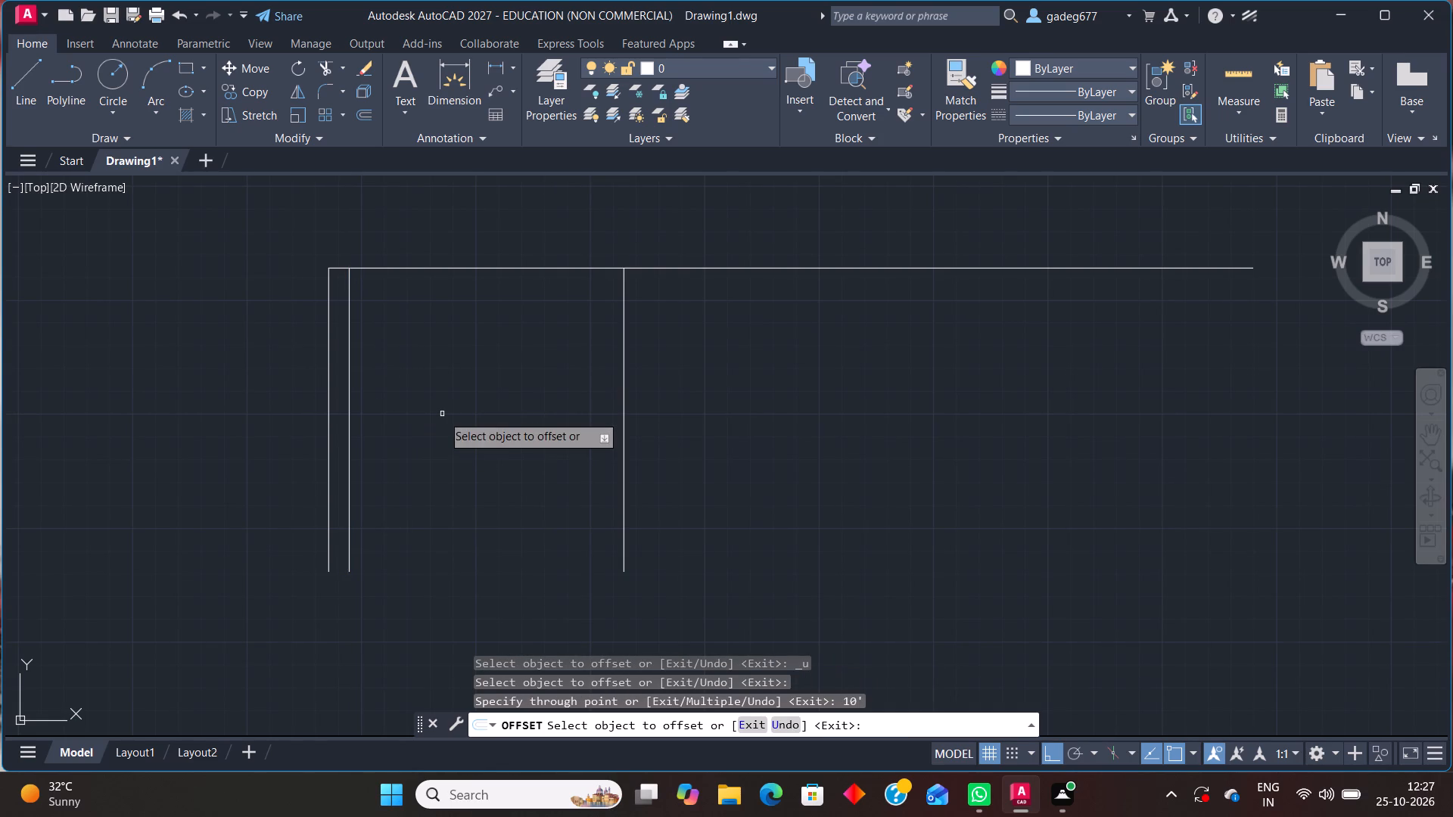
{"action": "left_click", "coordinate": [623, 380]}
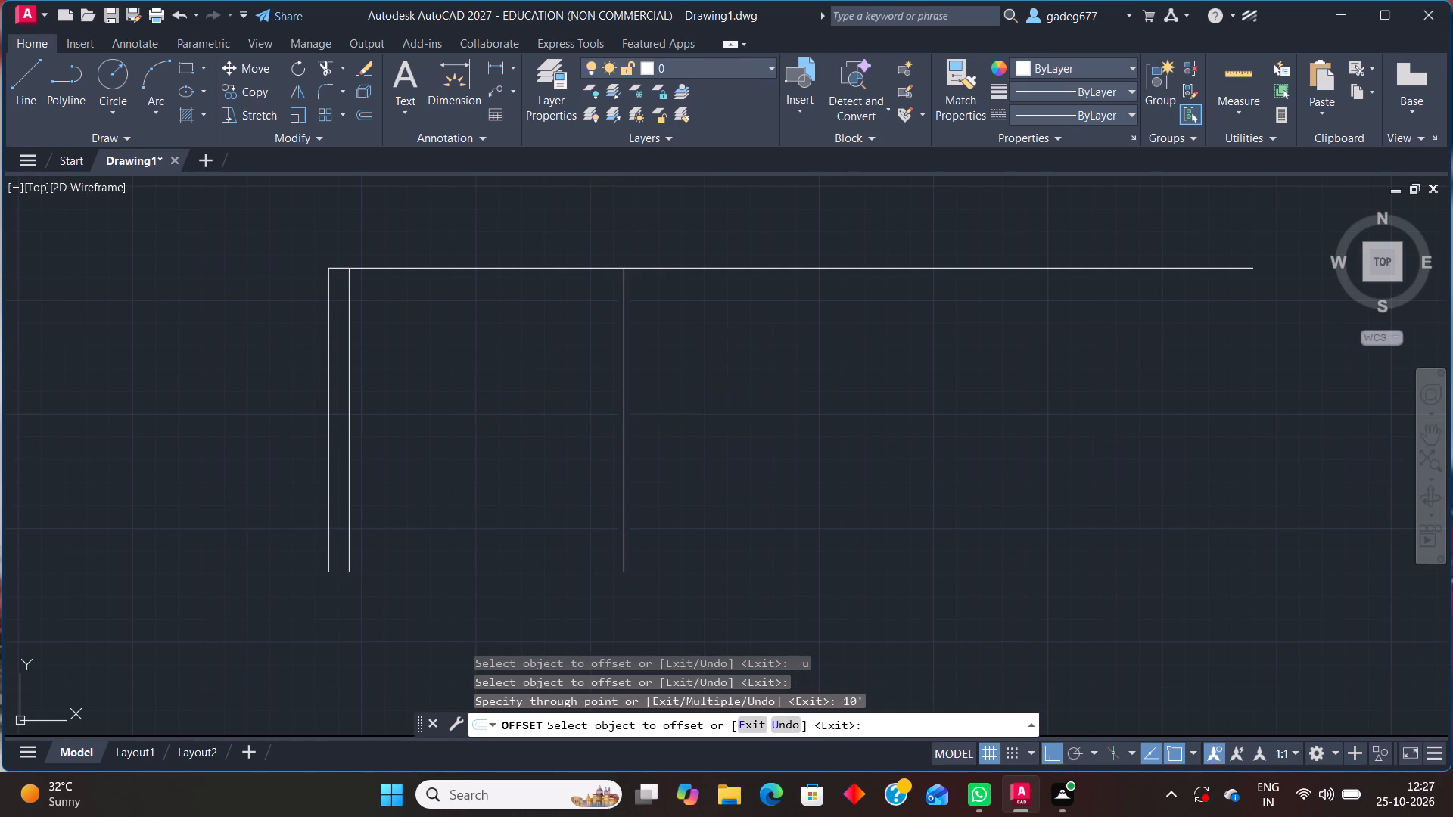
{"action": "type", "text": "0."}
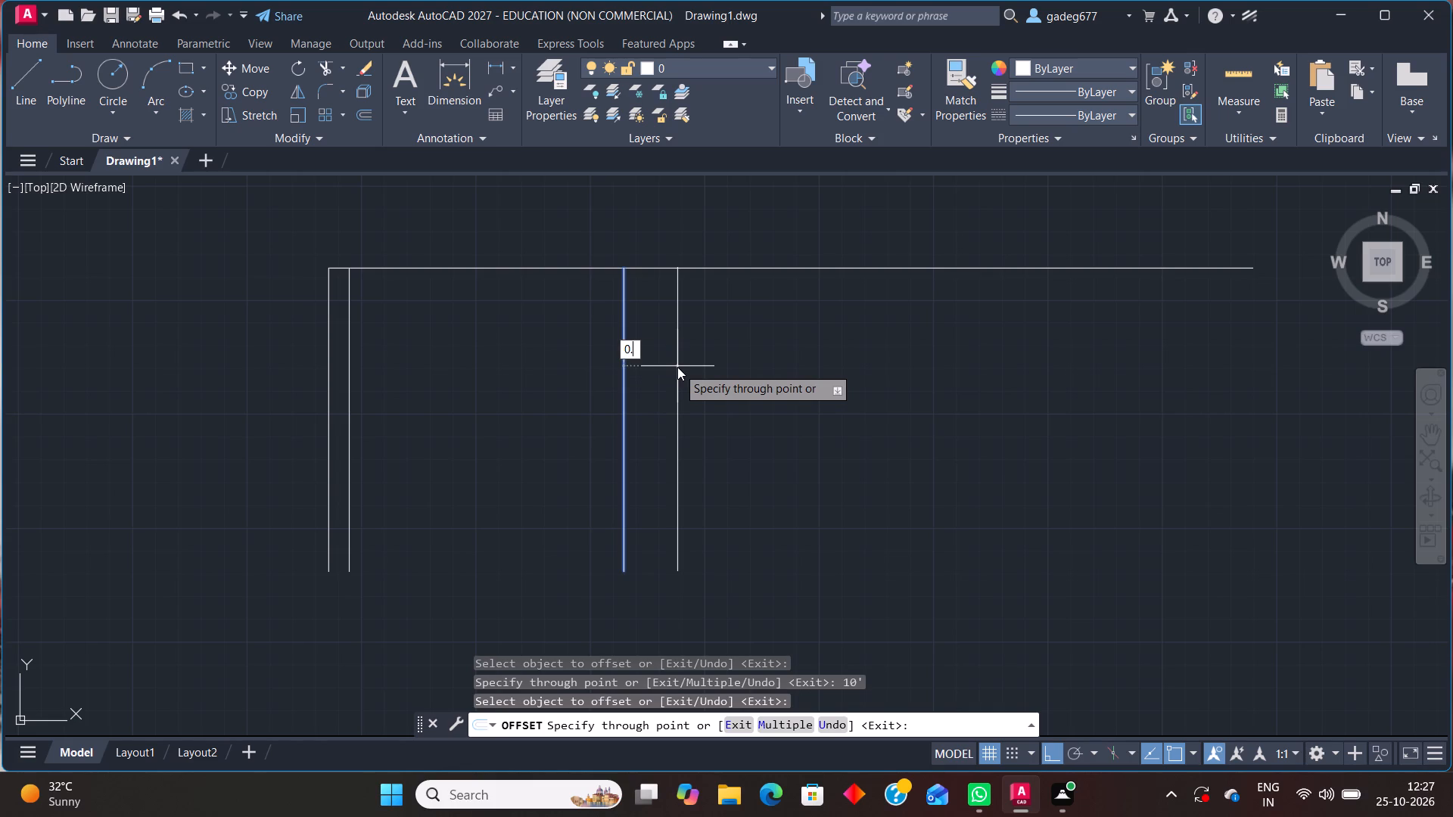
{"action": "key", "text": "BackSpace"}
{"action": "key", "text": "BackSpace"}
{"action": "type", "text": "4.5\""}
{"action": "key", "text": "Return"}
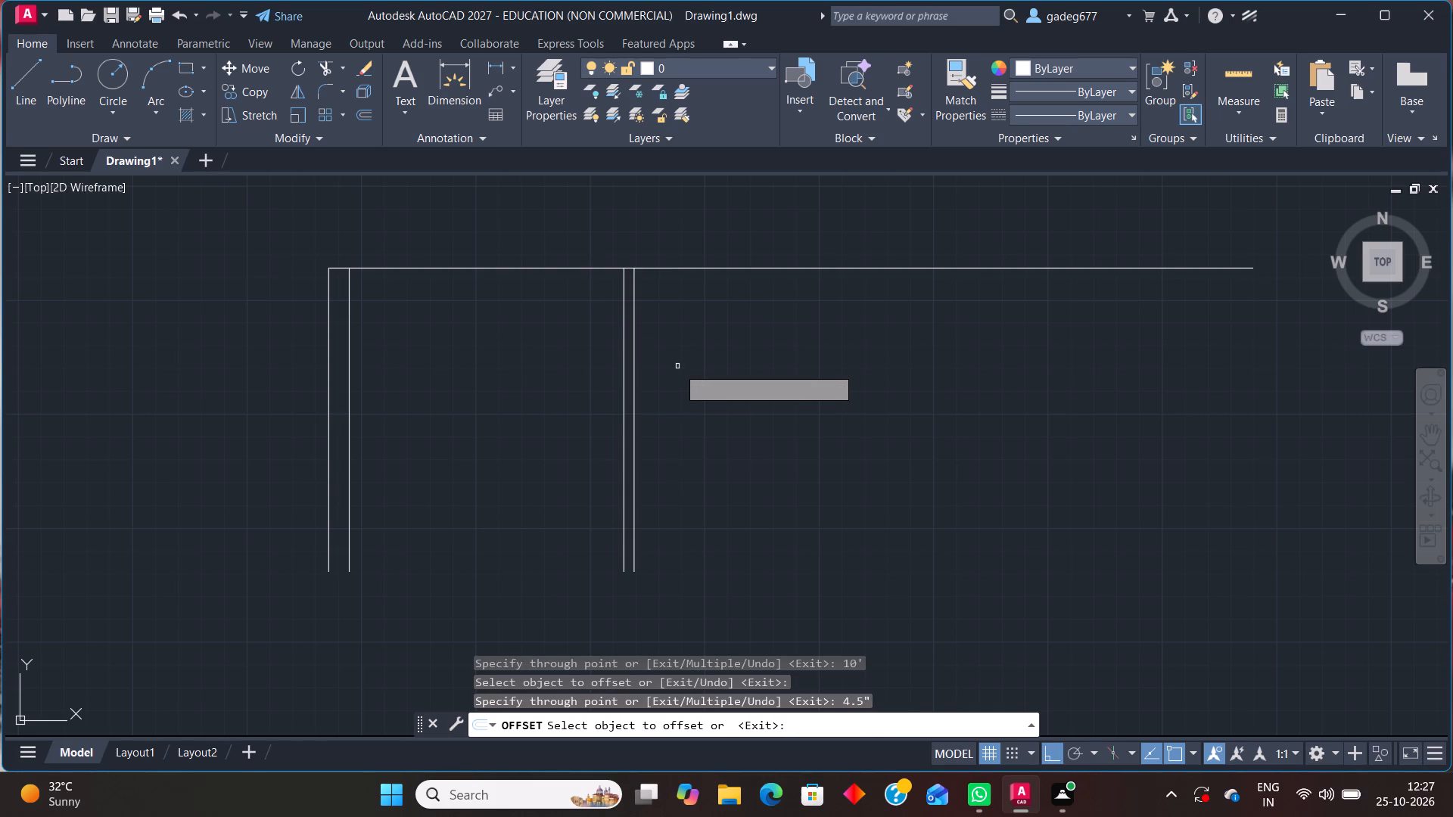
Add a second partition by offsetting the first partition's right line 5' to the right and the new line another 4.5".
{"action": "left_click", "coordinate": [632, 392]}
{"action": "type", "text": "5'"}
{"action": "key", "text": "Return"}
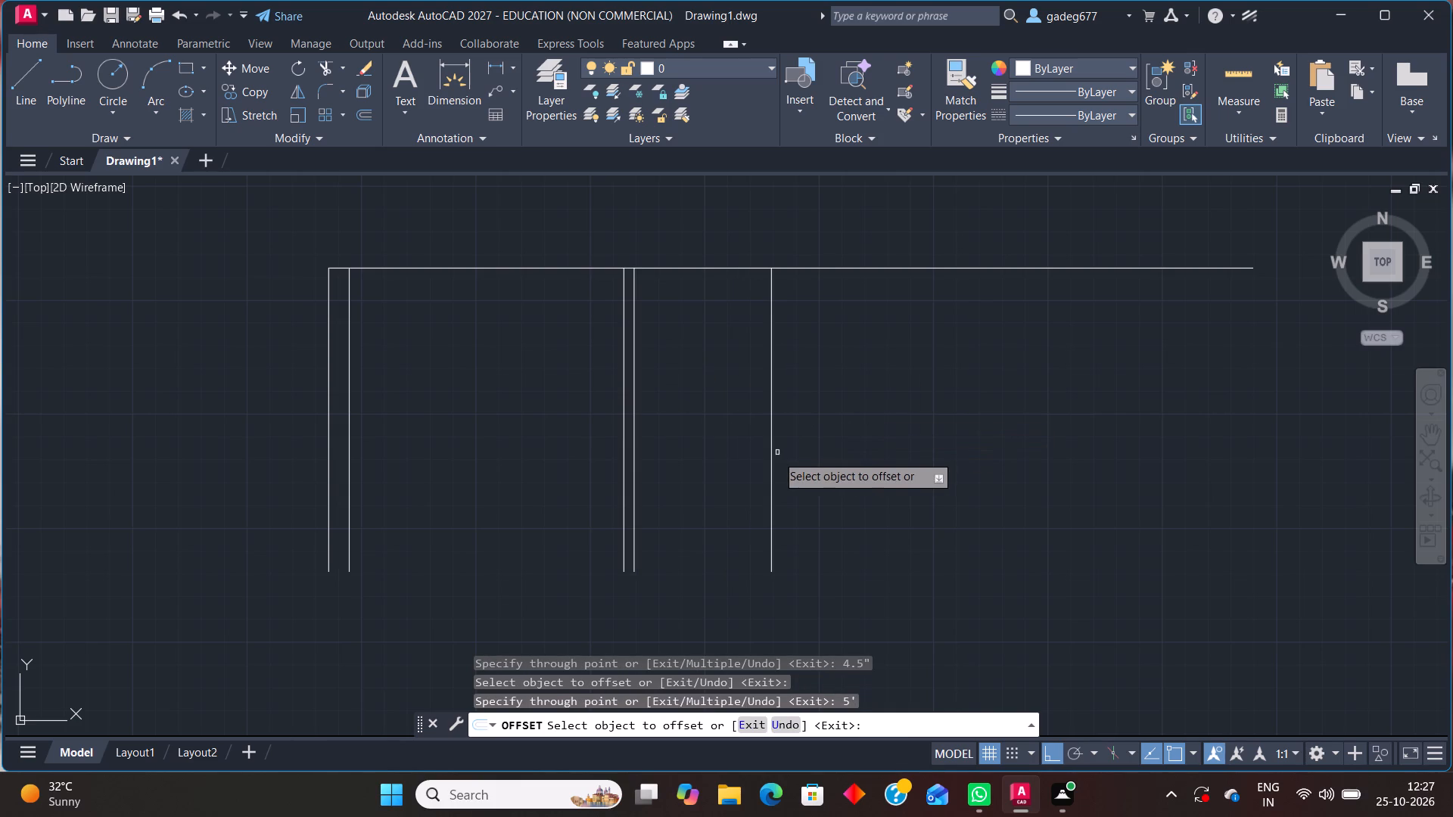
{"action": "left_click", "coordinate": [771, 462]}
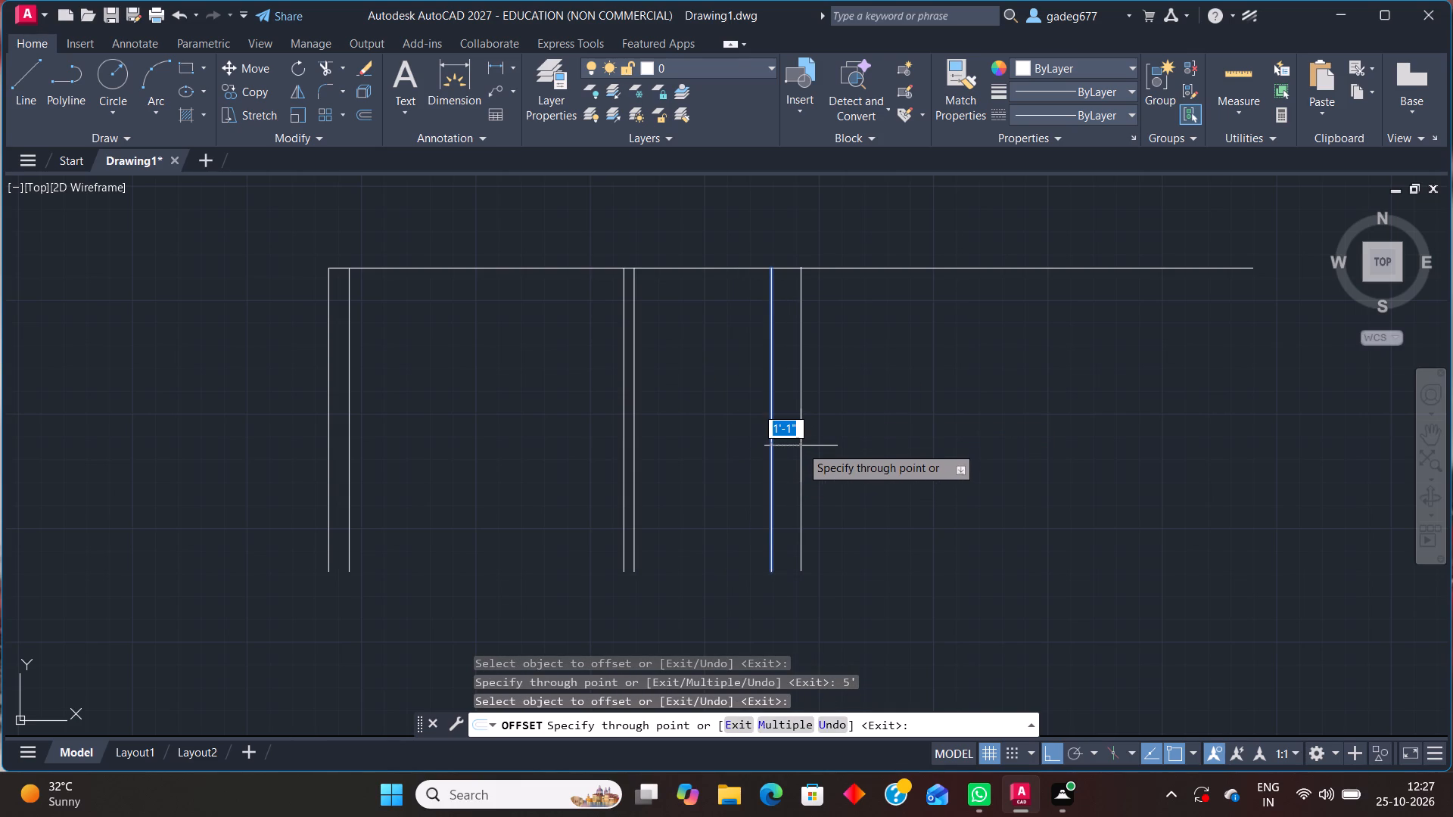
{"action": "type", "text": "4.5\""}
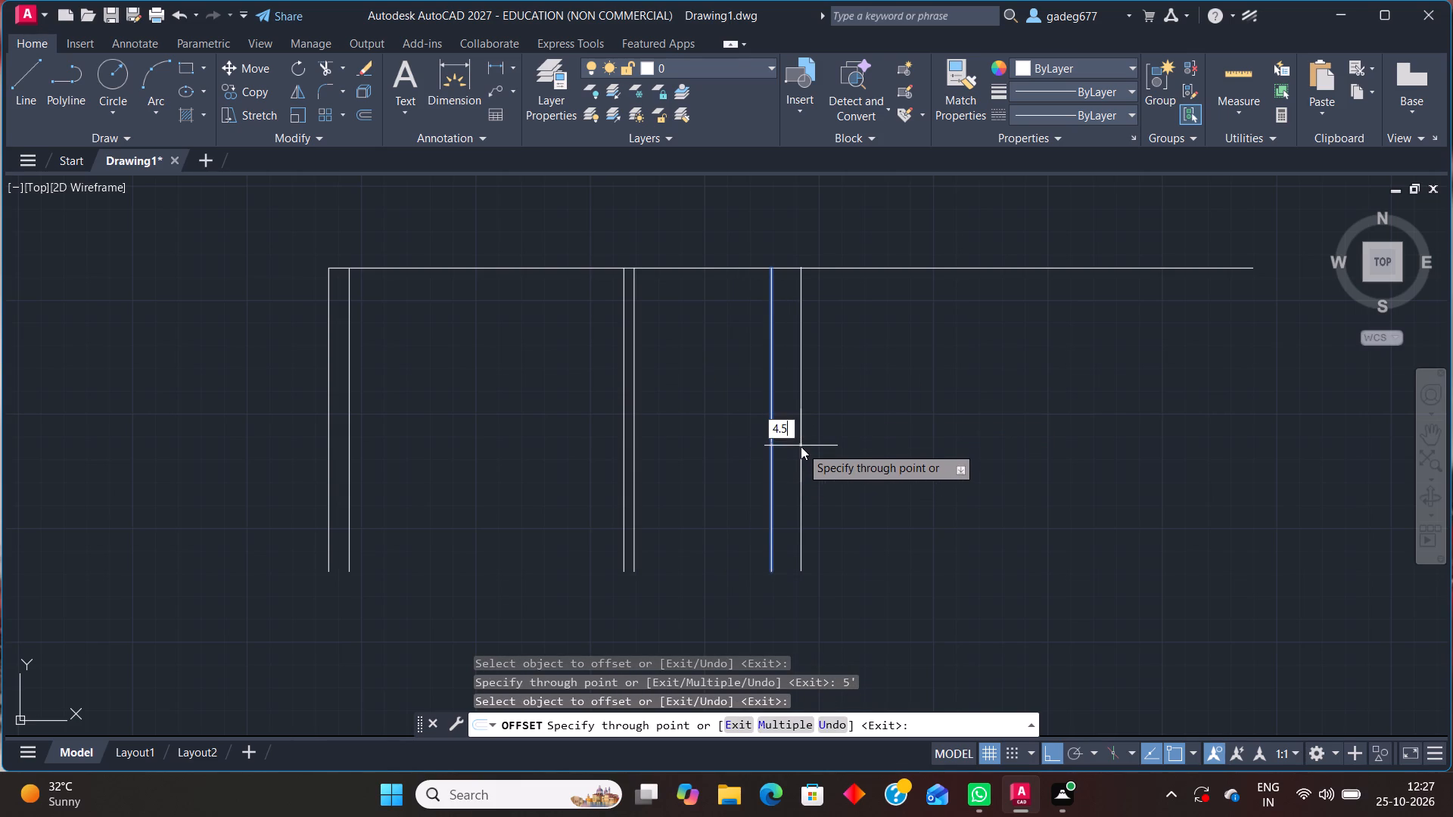
{"action": "key", "text": "Return"}
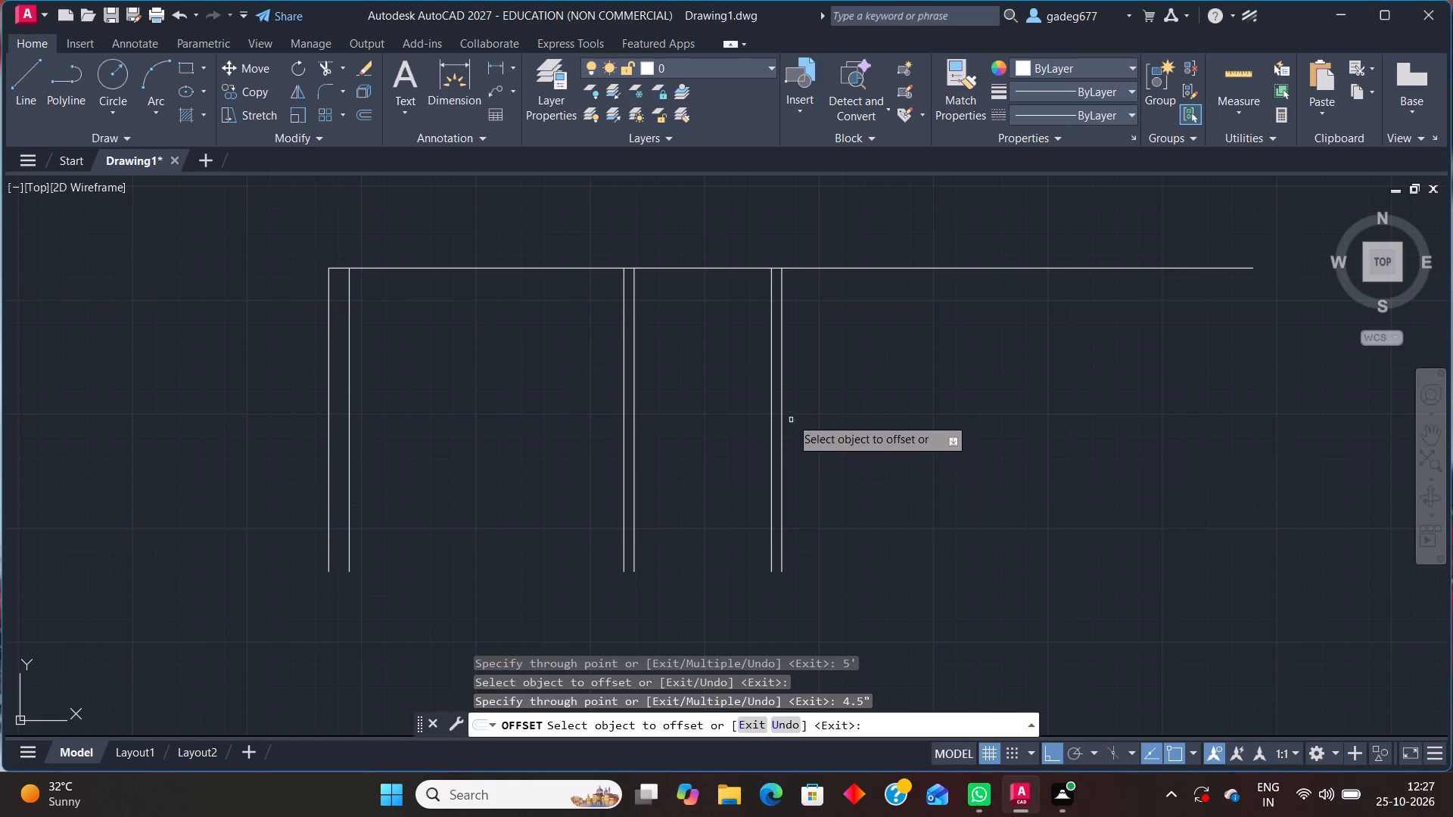
Add a third partition by offsetting the second partition's right line 5' to the right and the new line another 4.5".
{"action": "left_click", "coordinate": [783, 372]}
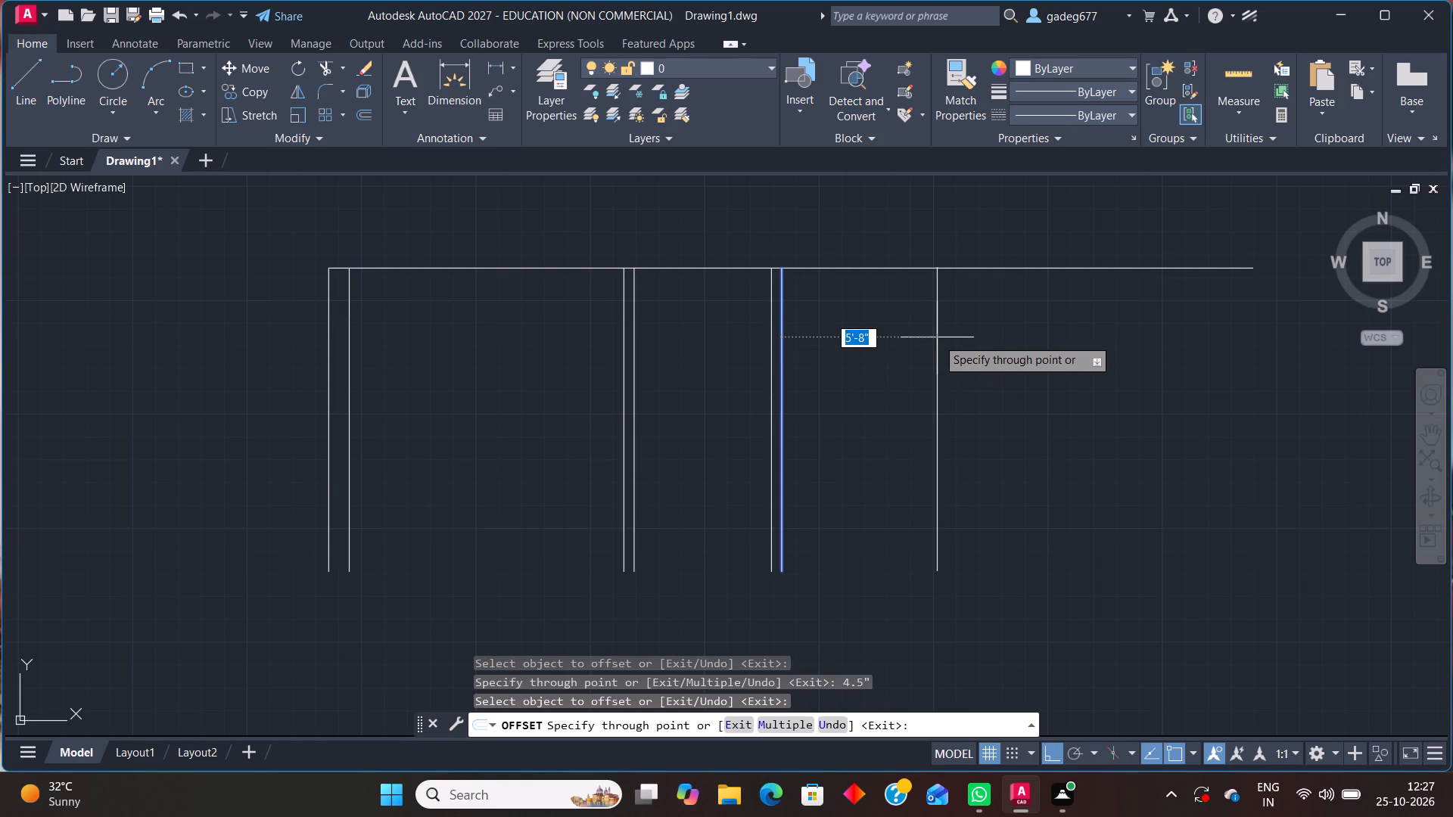
{"action": "type", "text": "5'"}
{"action": "key", "text": "Return"}
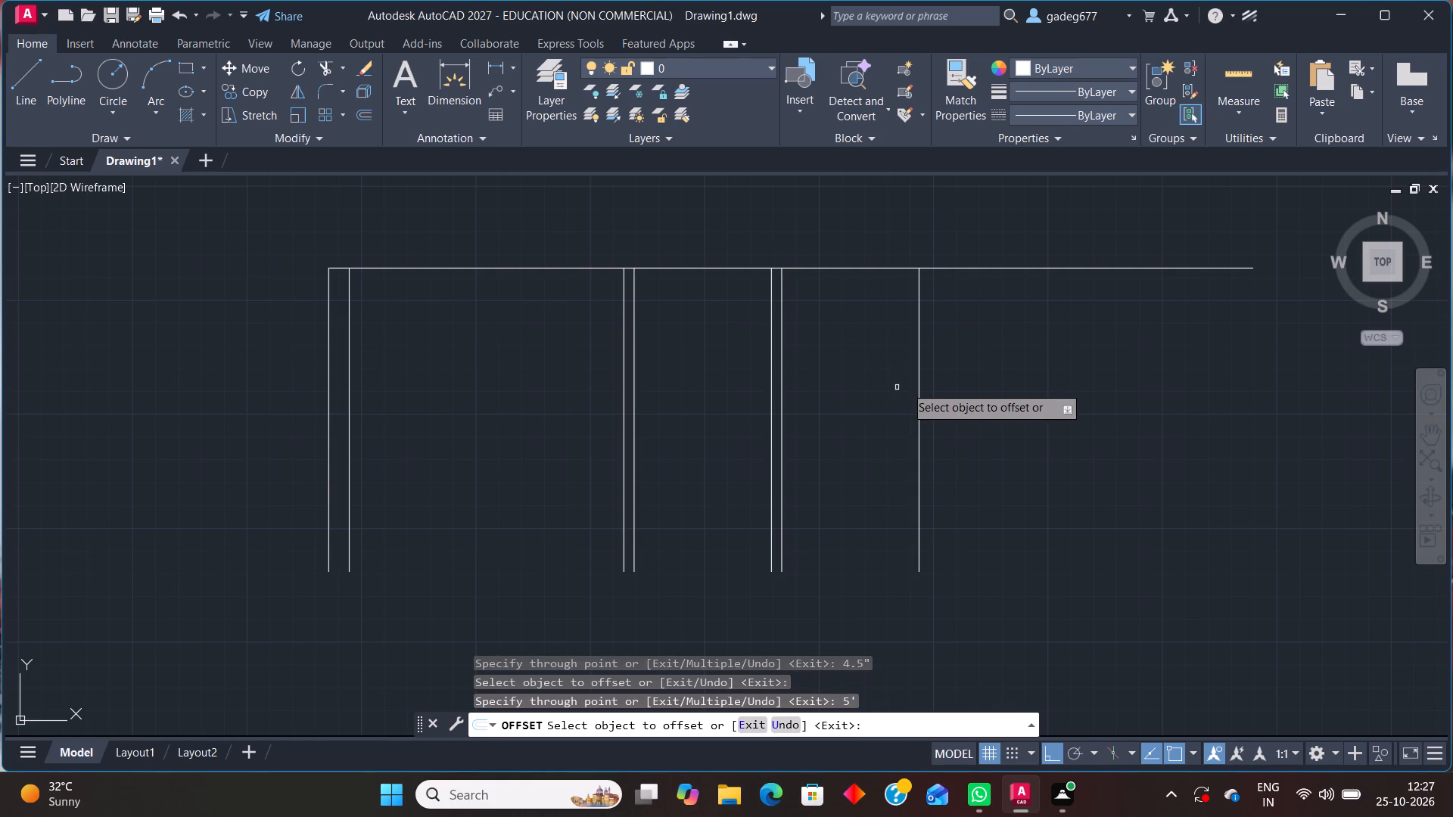
{"action": "left_click", "coordinate": [920, 377]}
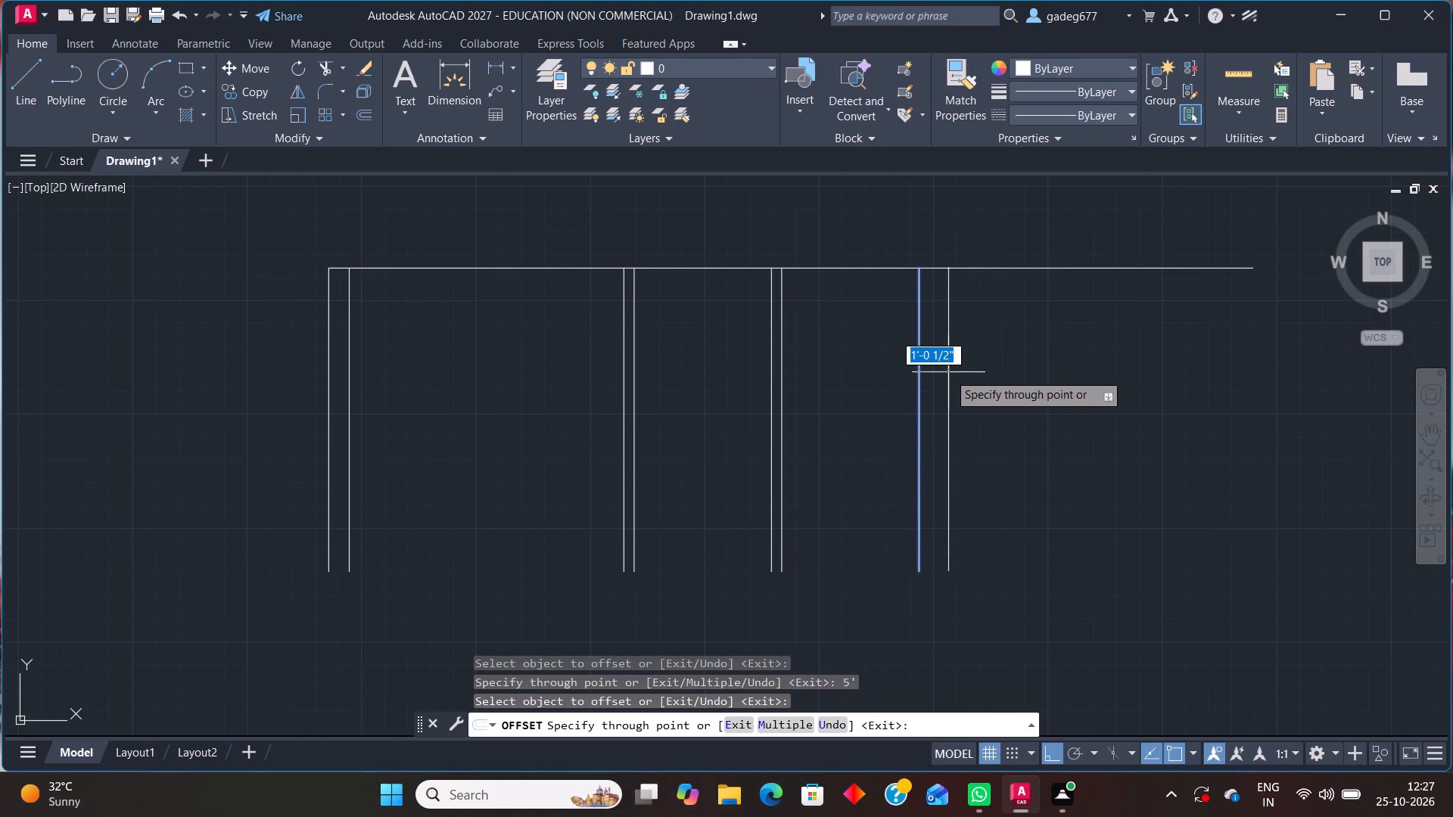
{"action": "type", "text": "4.5\""}
{"action": "key", "text": "Return"}
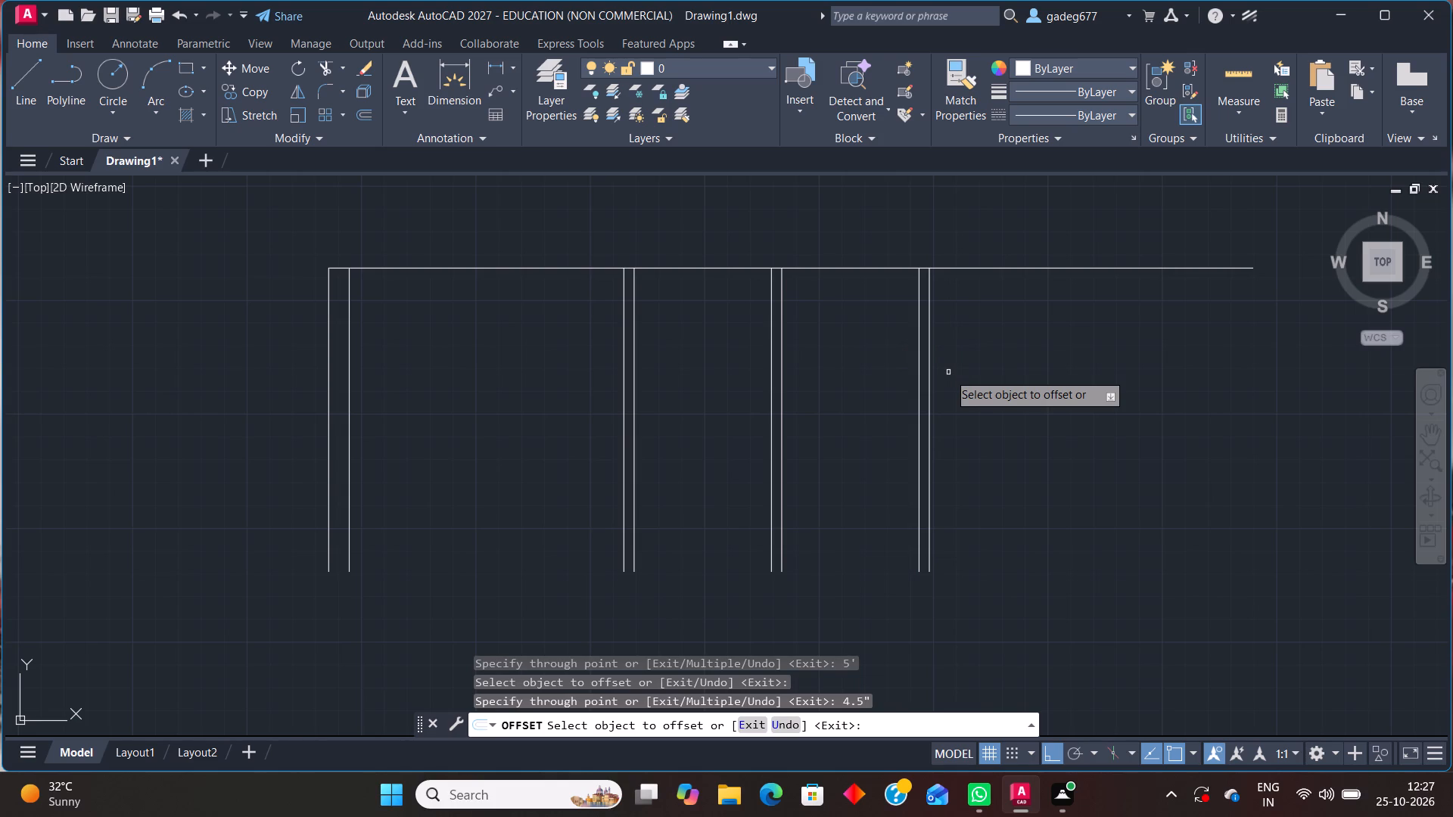
Form the right outer wall by offsetting the third partition's right line 10'6" to the right and the new line another 9".
{"action": "left_click", "coordinate": [931, 351]}
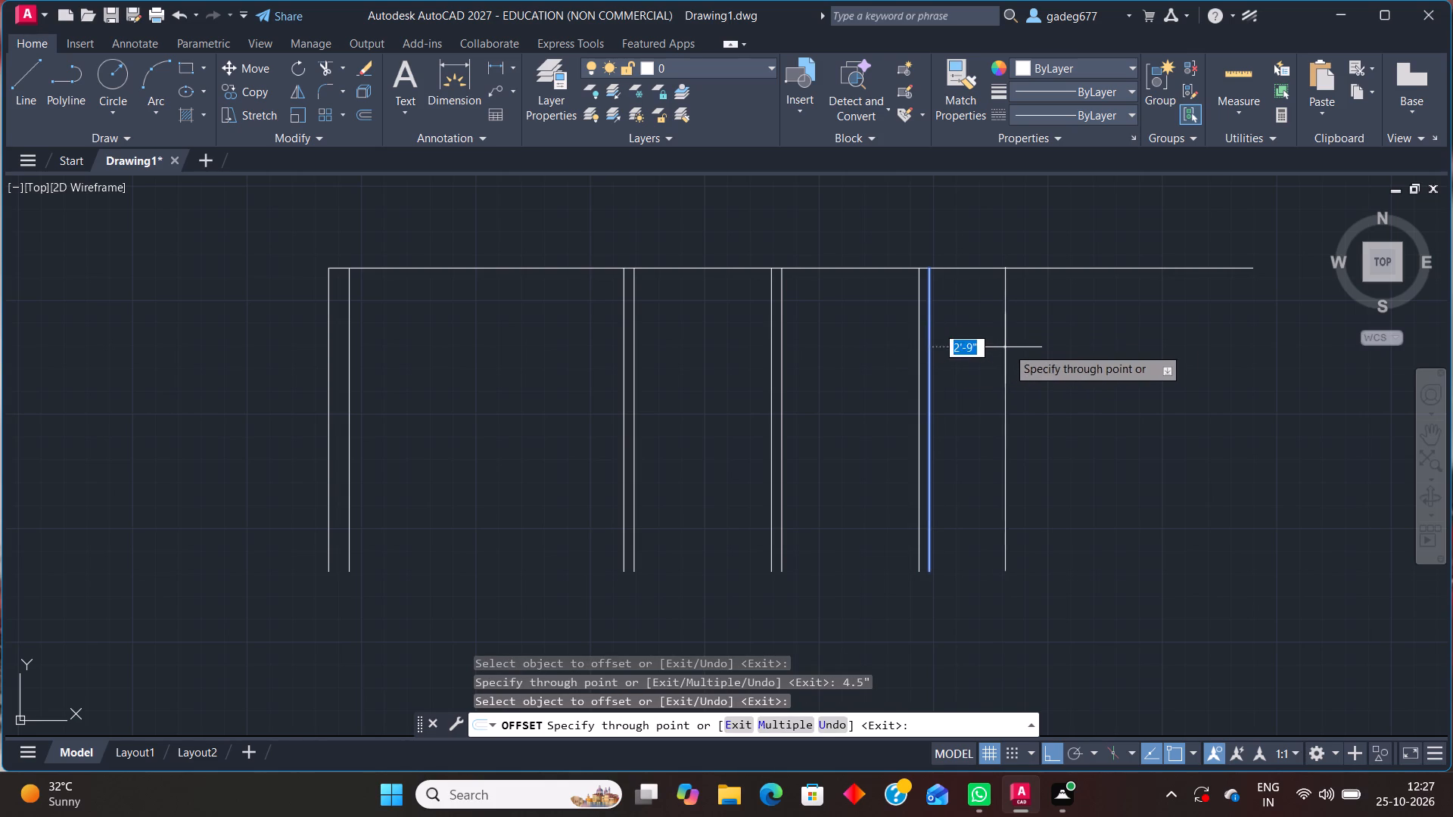
{"action": "type", "text": "10'"}
{"action": "type", "text": "60'"}
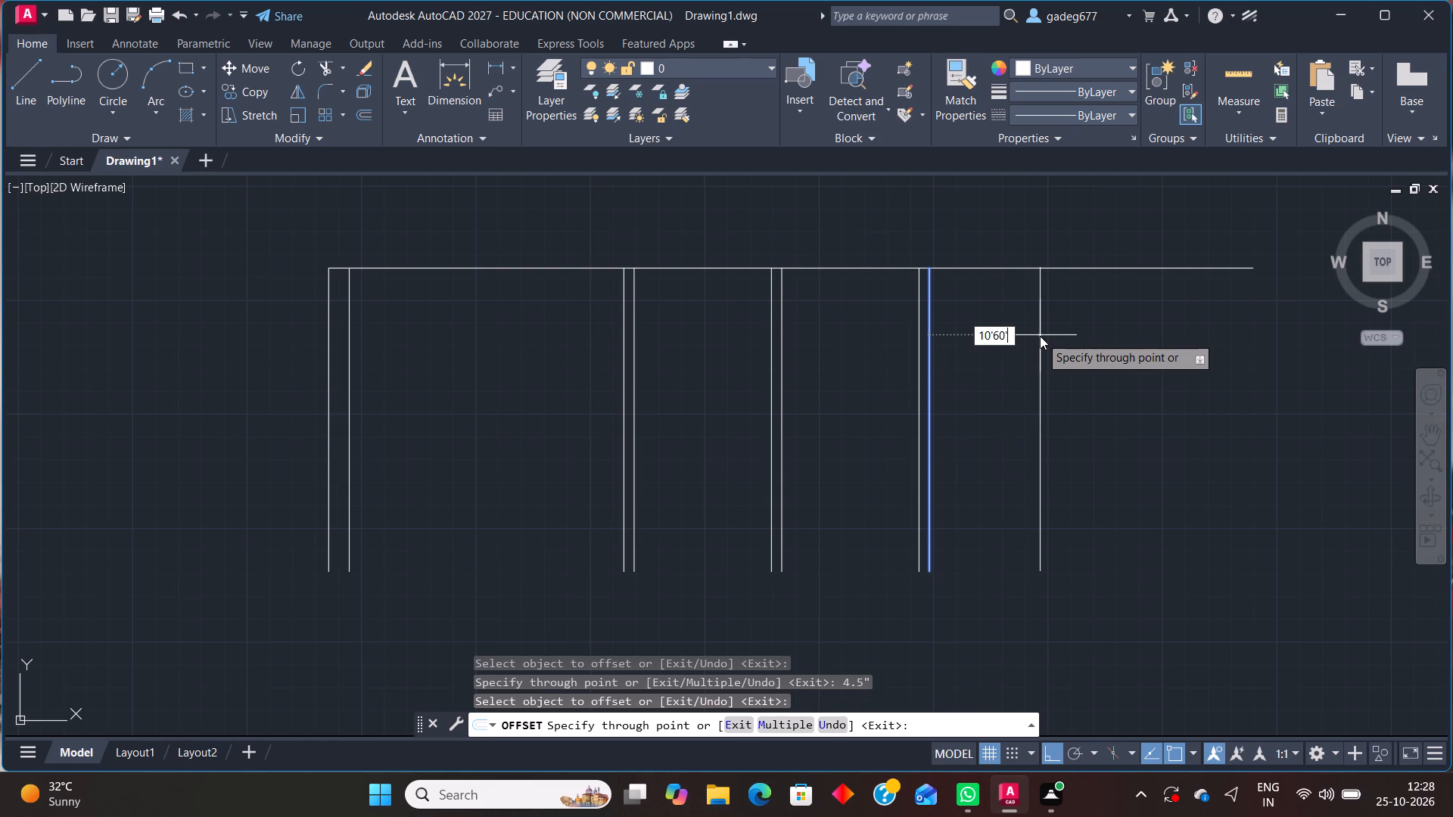
{"action": "key", "text": "BackSpace"}
{"action": "key", "text": "shift+quotedbl"}
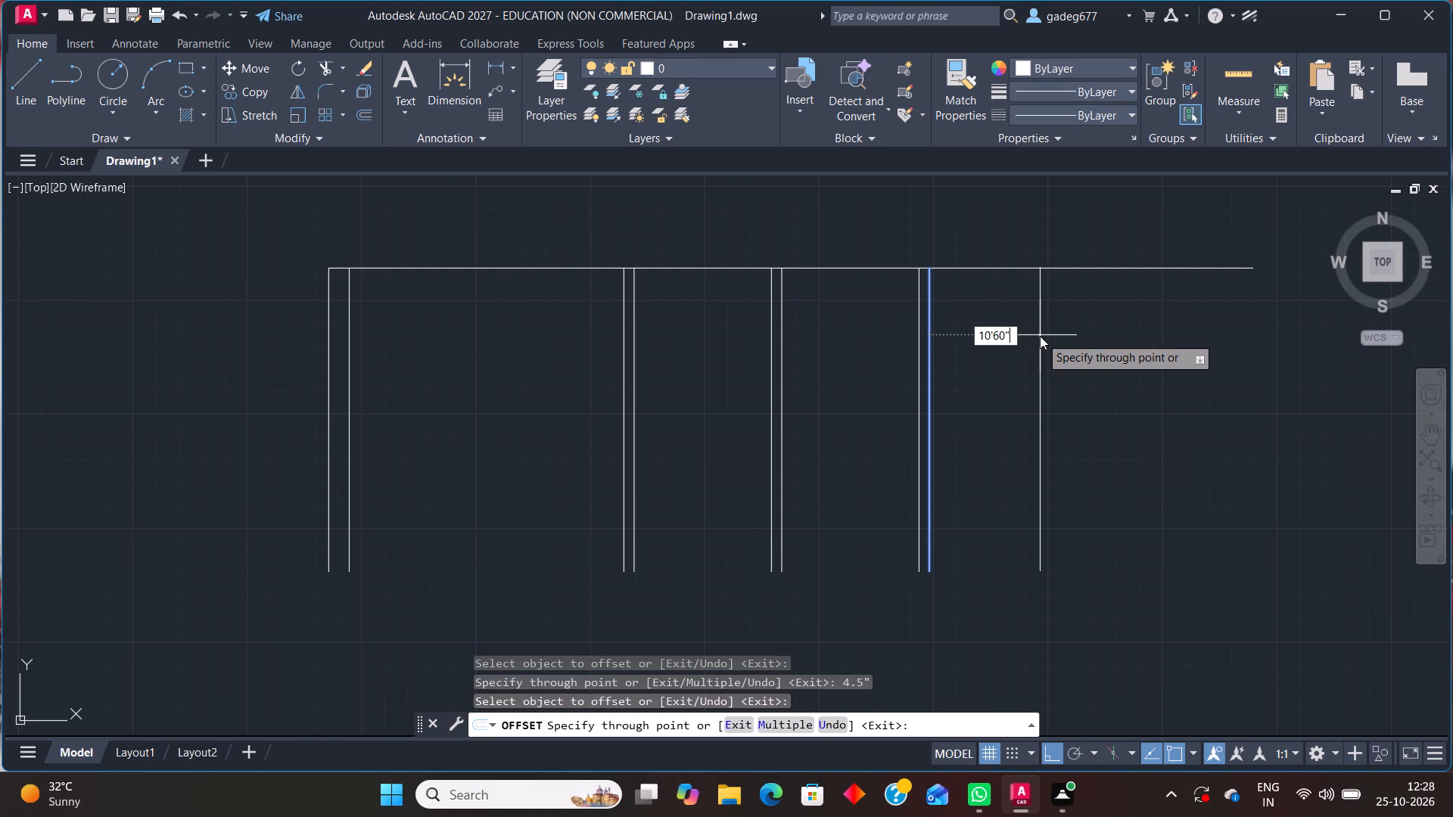
{"action": "key", "text": "BackSpace"}
{"action": "key", "text": "BackSpace"}
{"action": "key", "text": "shift+quotedbl"}
{"action": "key", "text": "Return"}
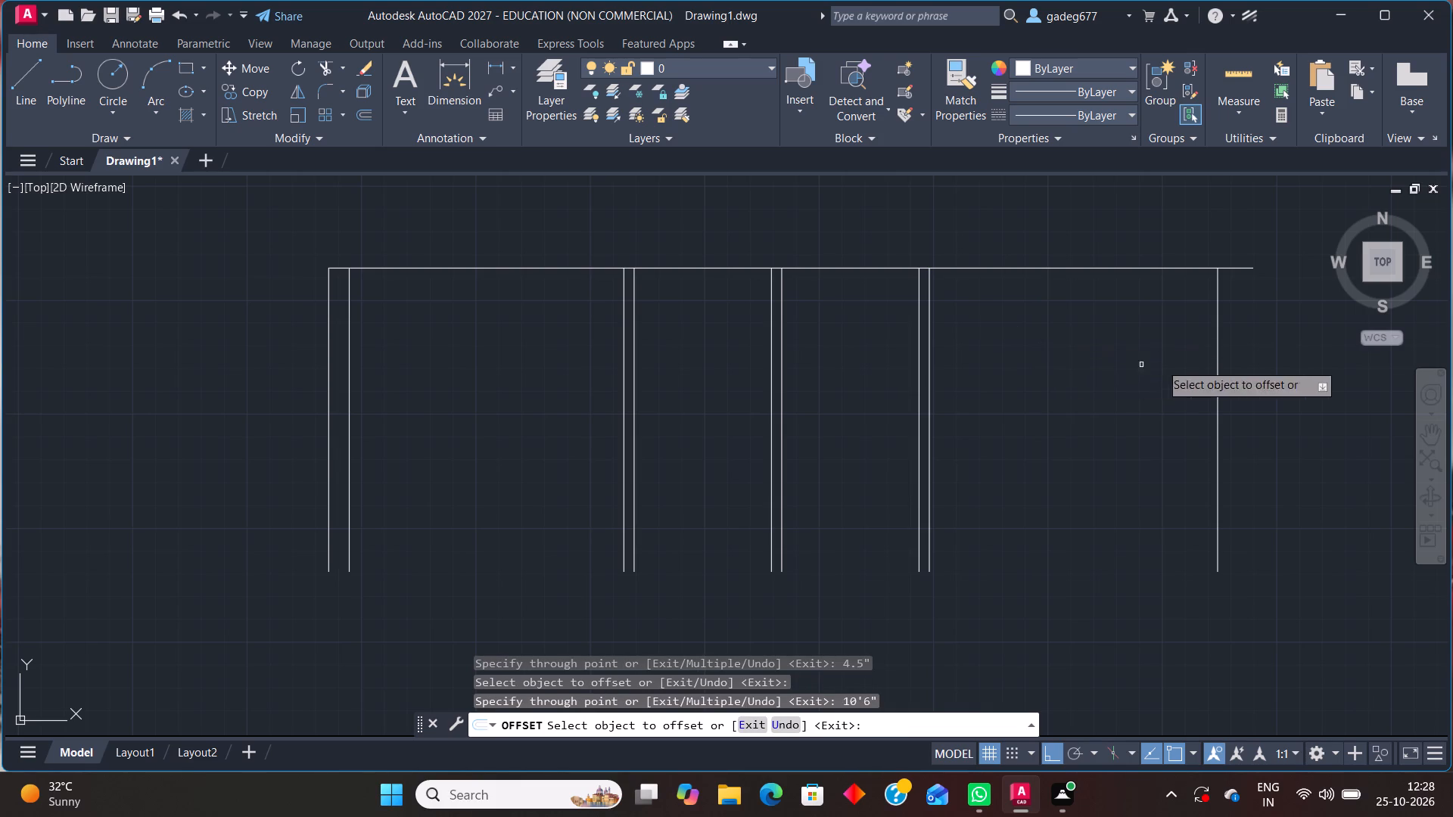
{"action": "left_click", "coordinate": [1217, 340]}
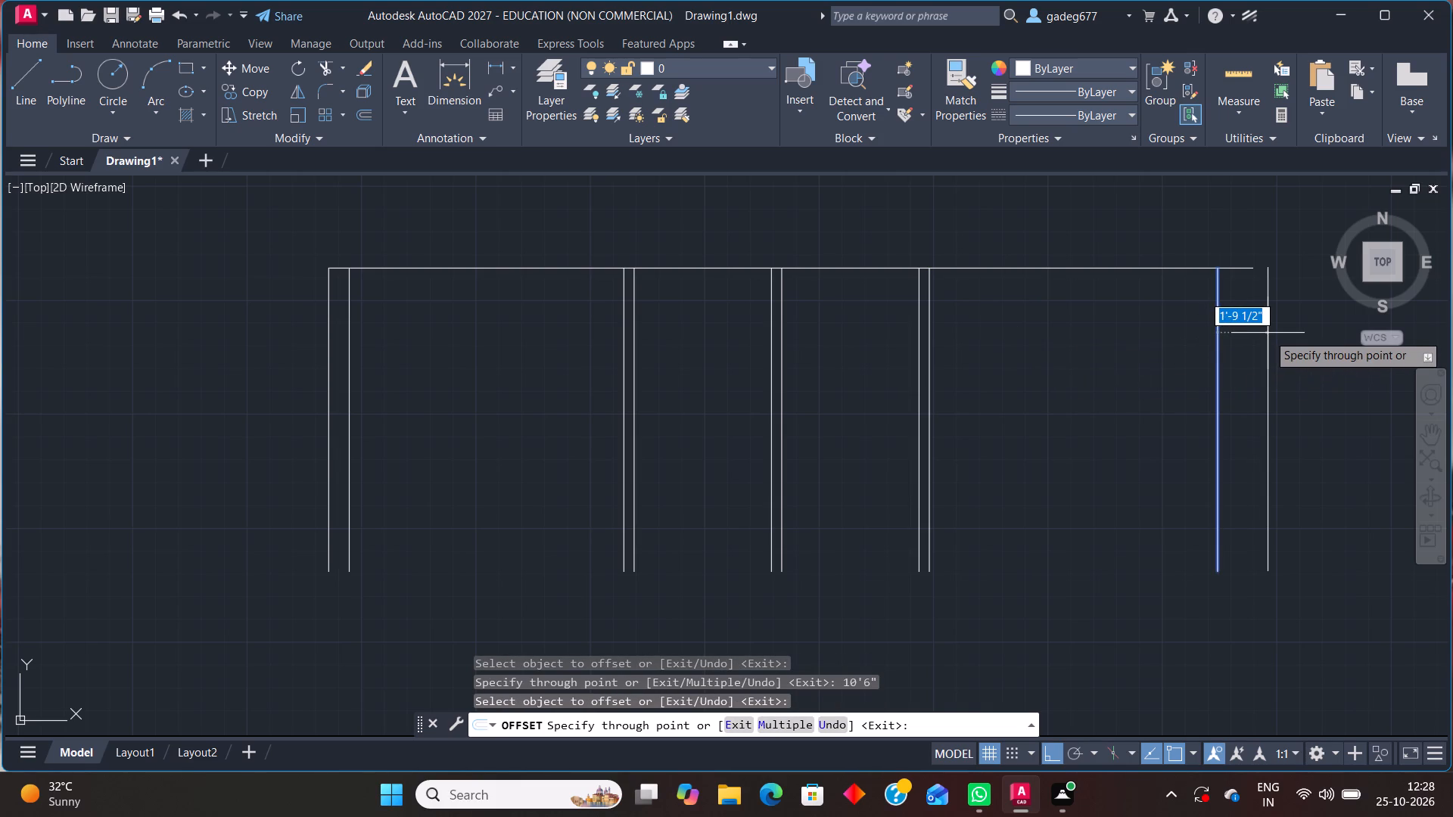
{"action": "type", "text": "9\""}
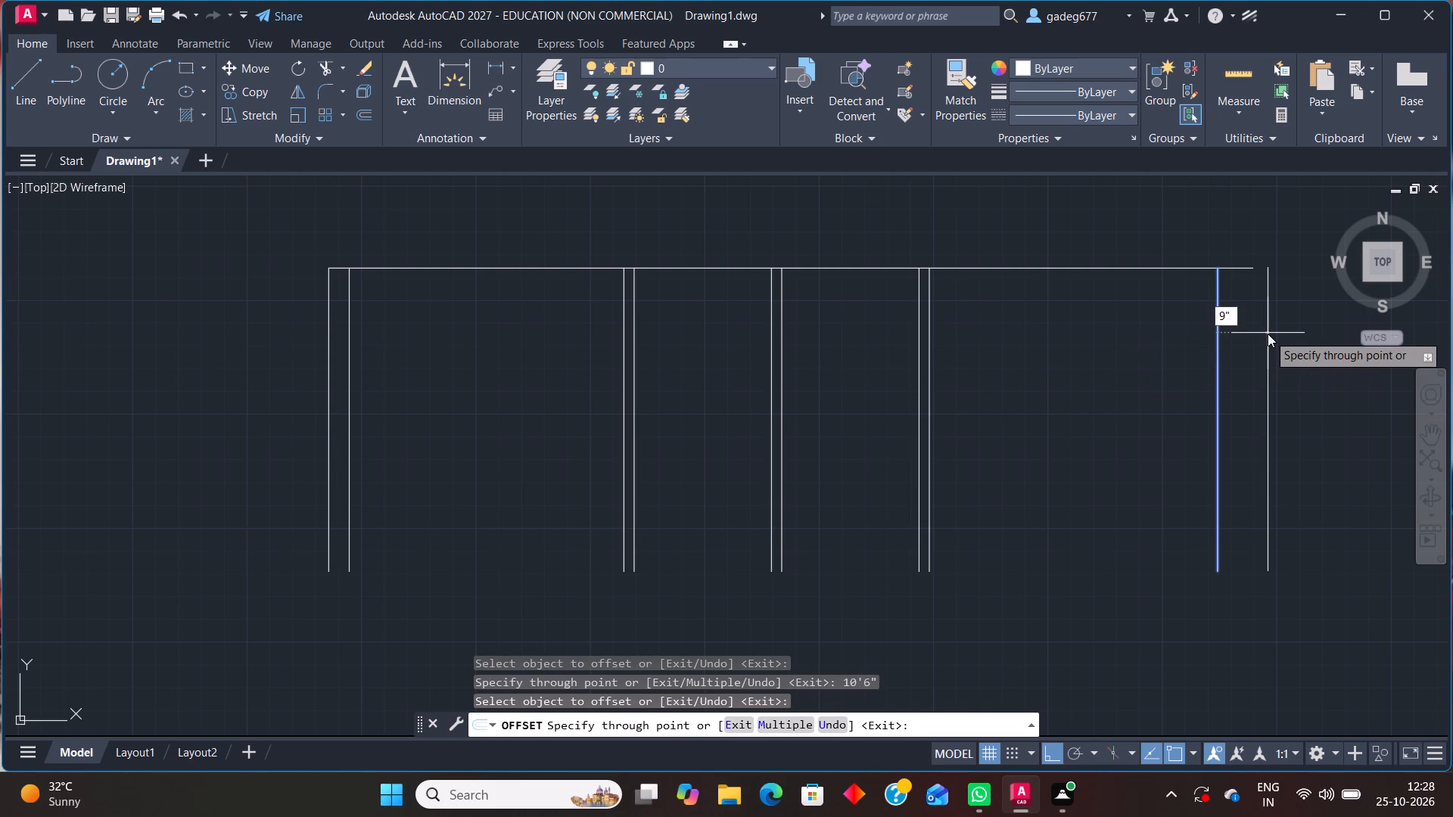
{"action": "key", "text": "Return"}
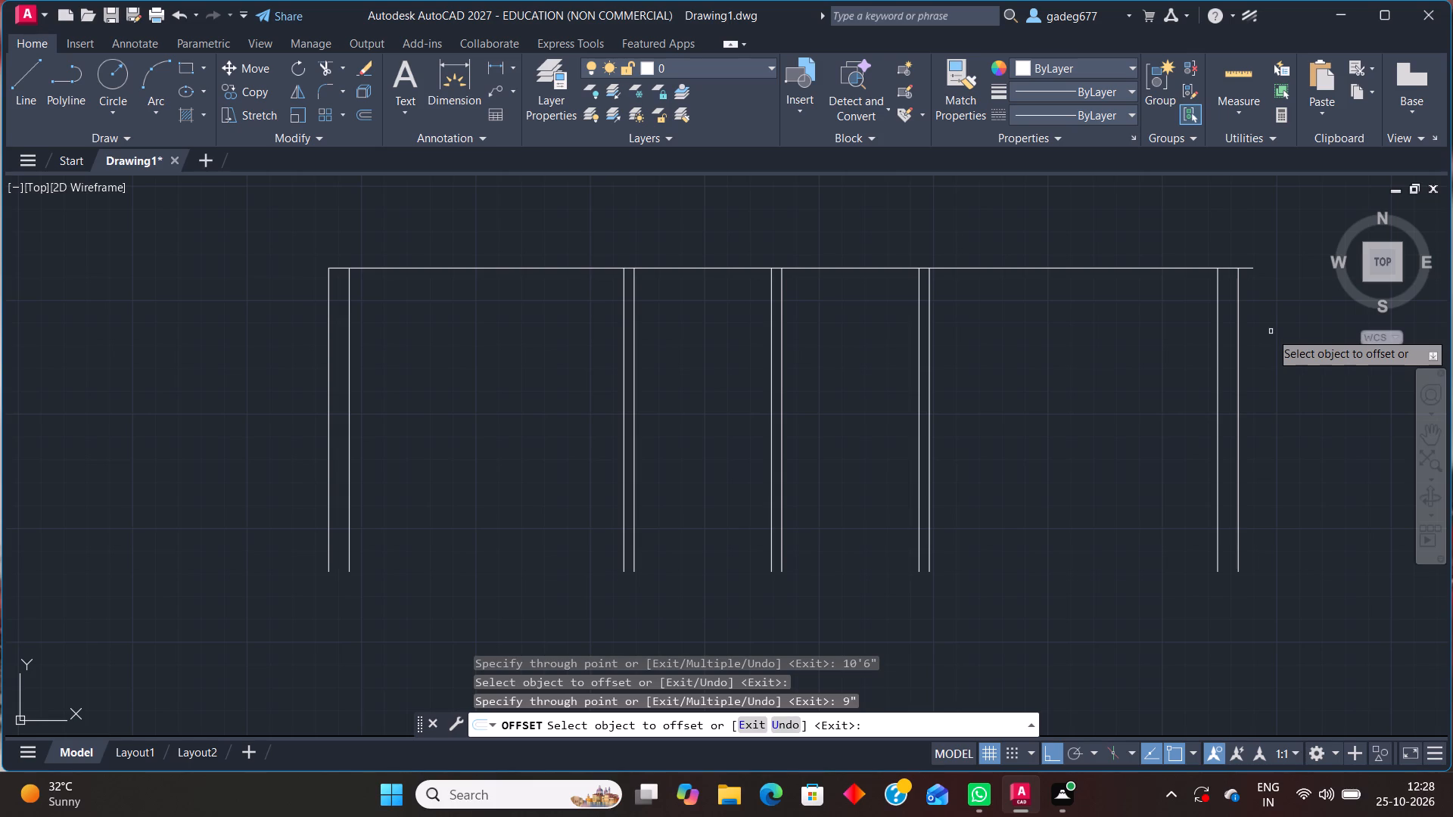
Trim the stub of the top horizontal line that overhangs the right outer wall.
{"action": "key", "text": "Escape"}
{"action": "type", "text": "tr"}
{"action": "key", "text": "Return"}
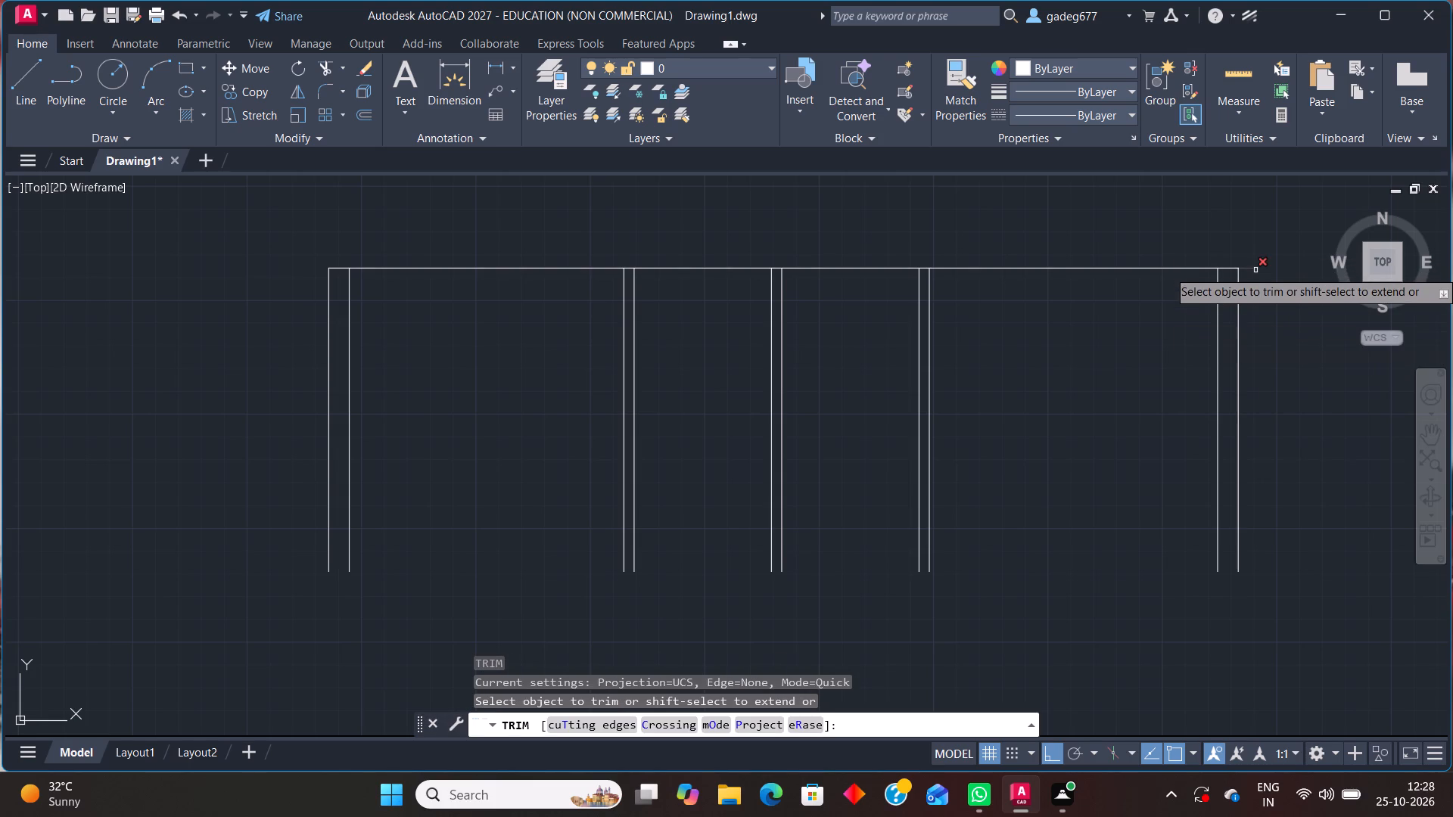
{"action": "left_click", "coordinate": [1255, 270]}
{"action": "key", "text": "Escape"}
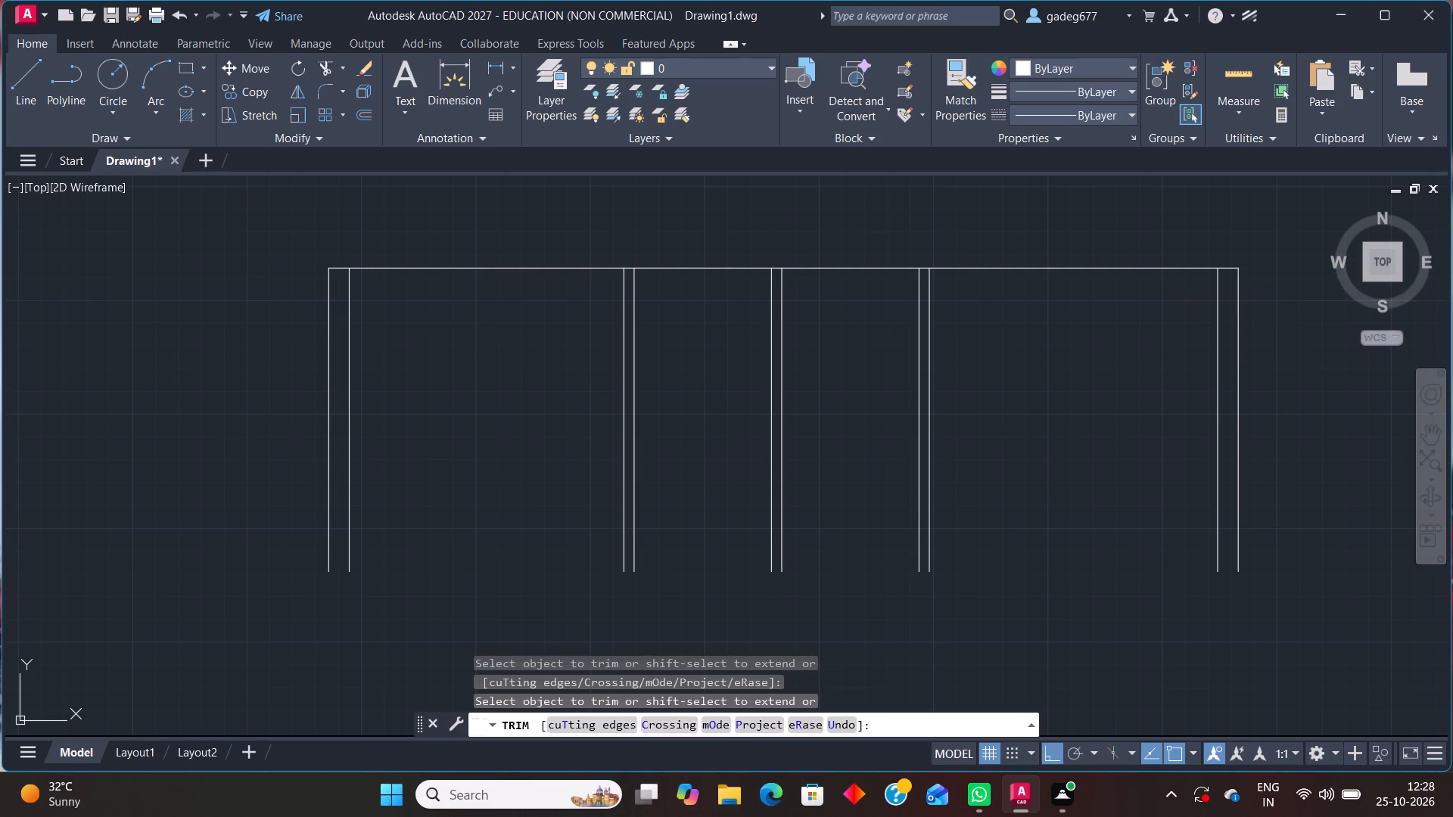
Offset the top horizontal line 9" downward to form the top outer wall.
{"action": "key", "text": "o"}
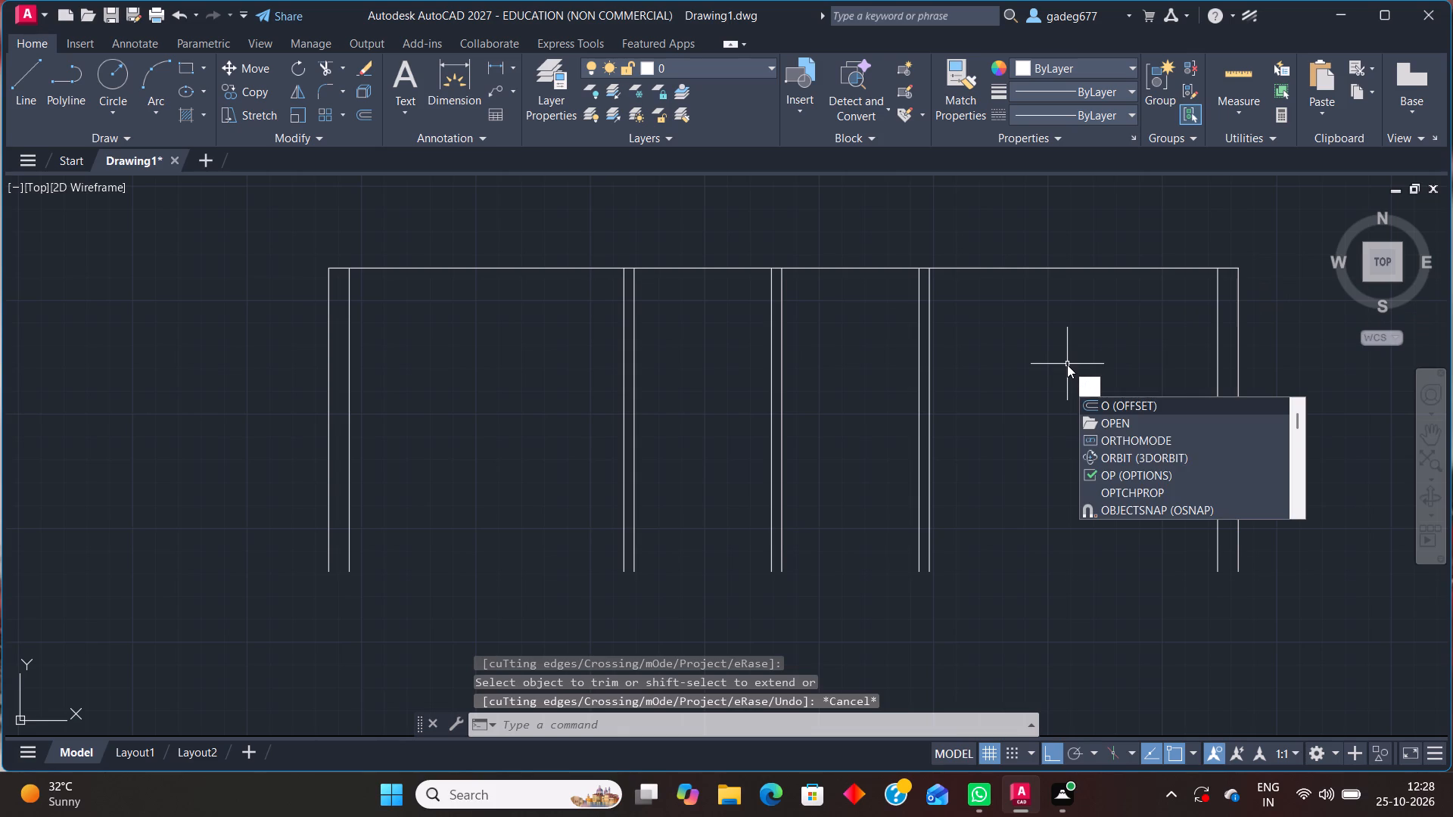
{"action": "type", "text": "ff"}
{"action": "key", "text": "Return"}
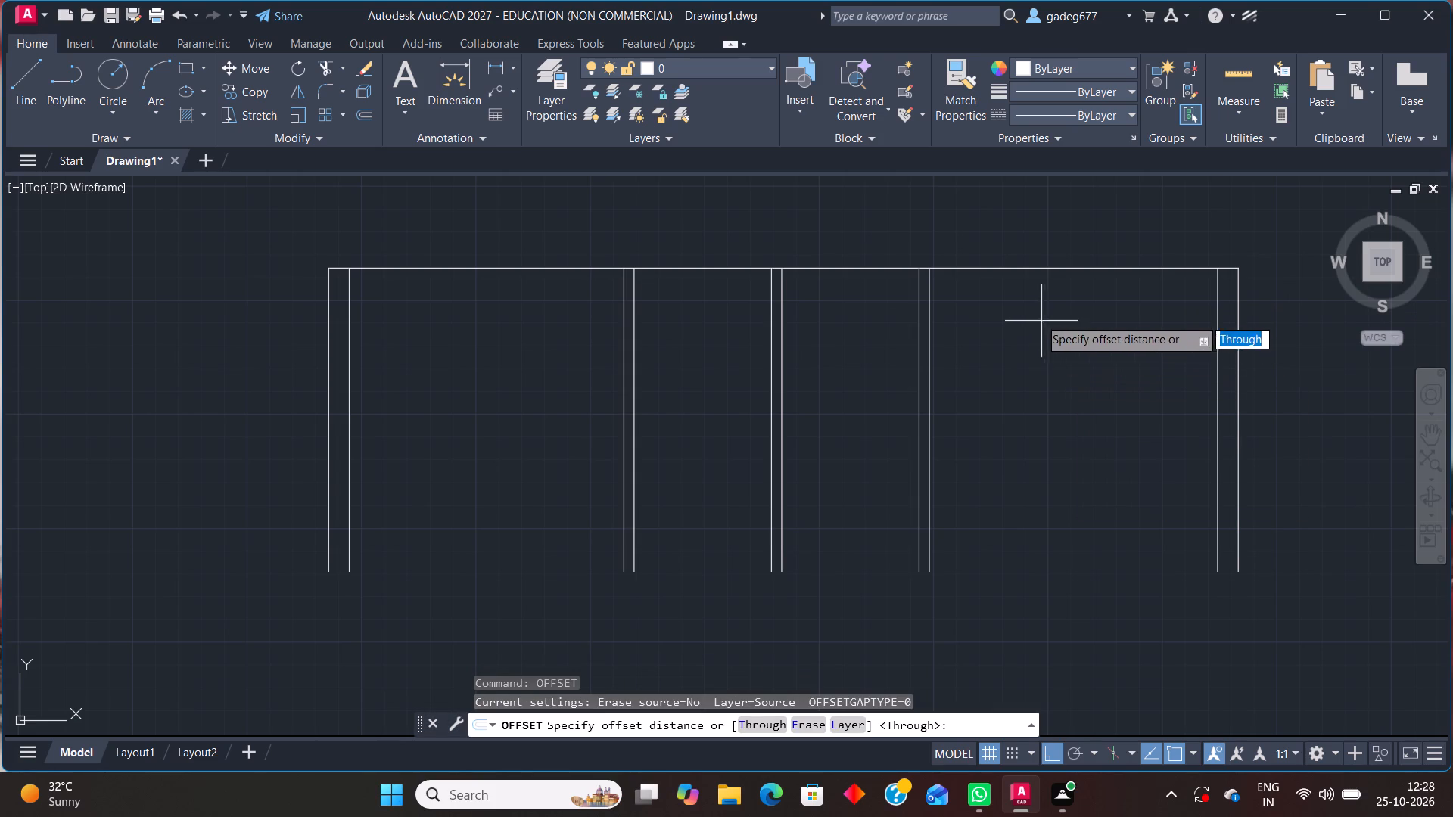
{"action": "key", "text": "Return"}
{"action": "left_click", "coordinate": [1041, 268]}
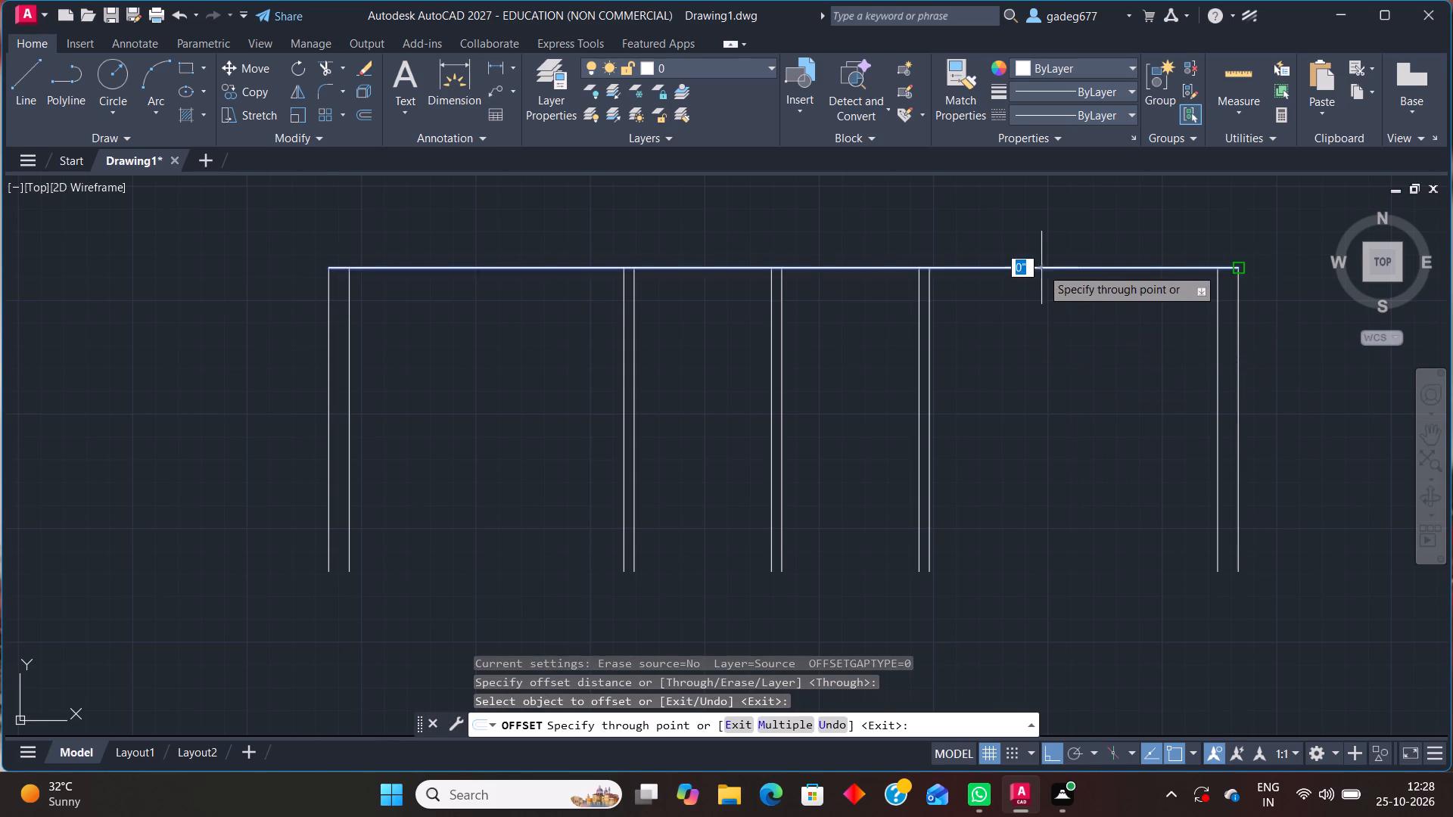
{"action": "type", "text": "9\""}
{"action": "key", "text": "Return"}
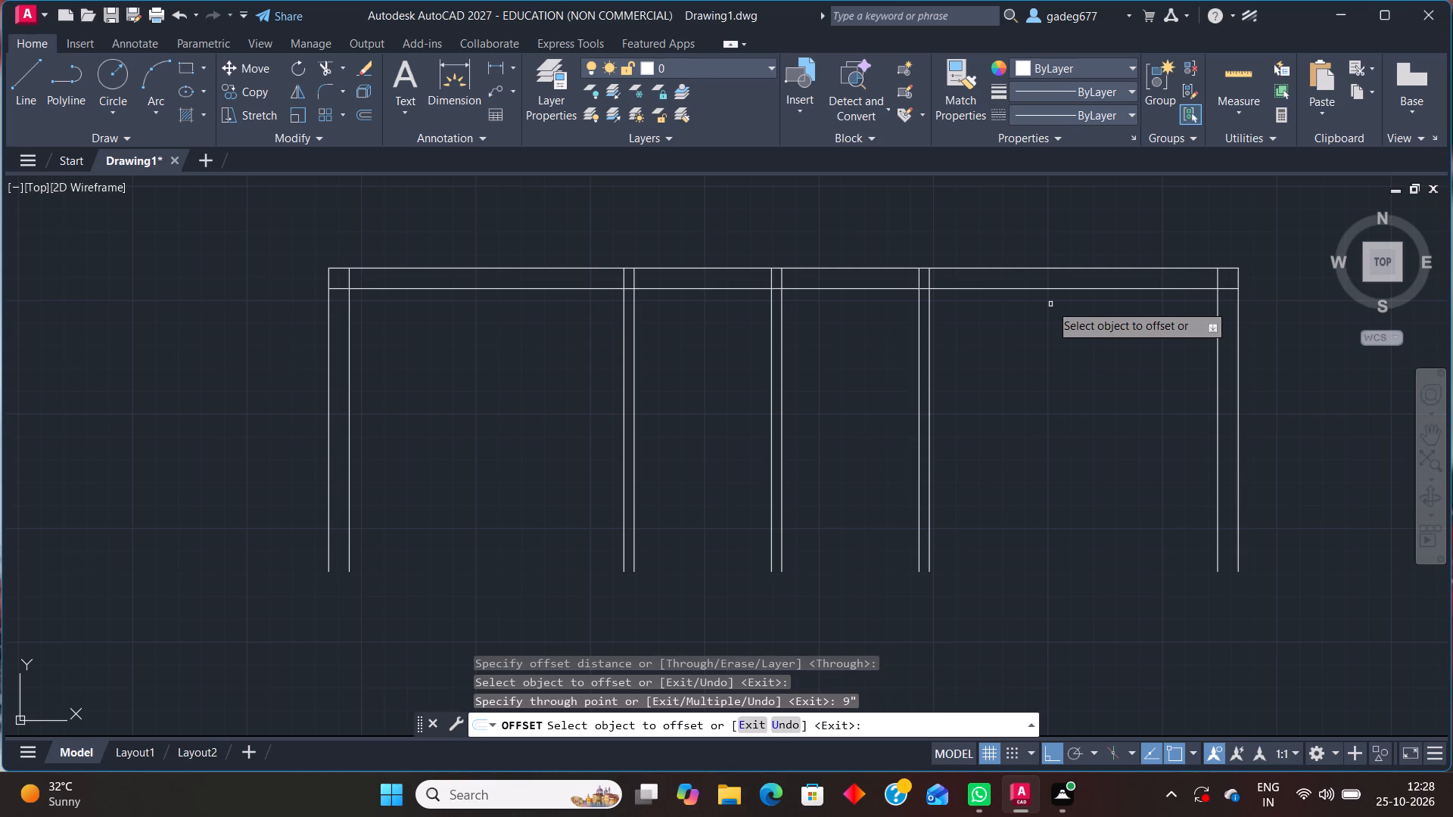
Offset the top wall's inner line 12' downward and the new line another 4.5" to form the first horizontal partition.
{"action": "left_click", "coordinate": [577, 289]}
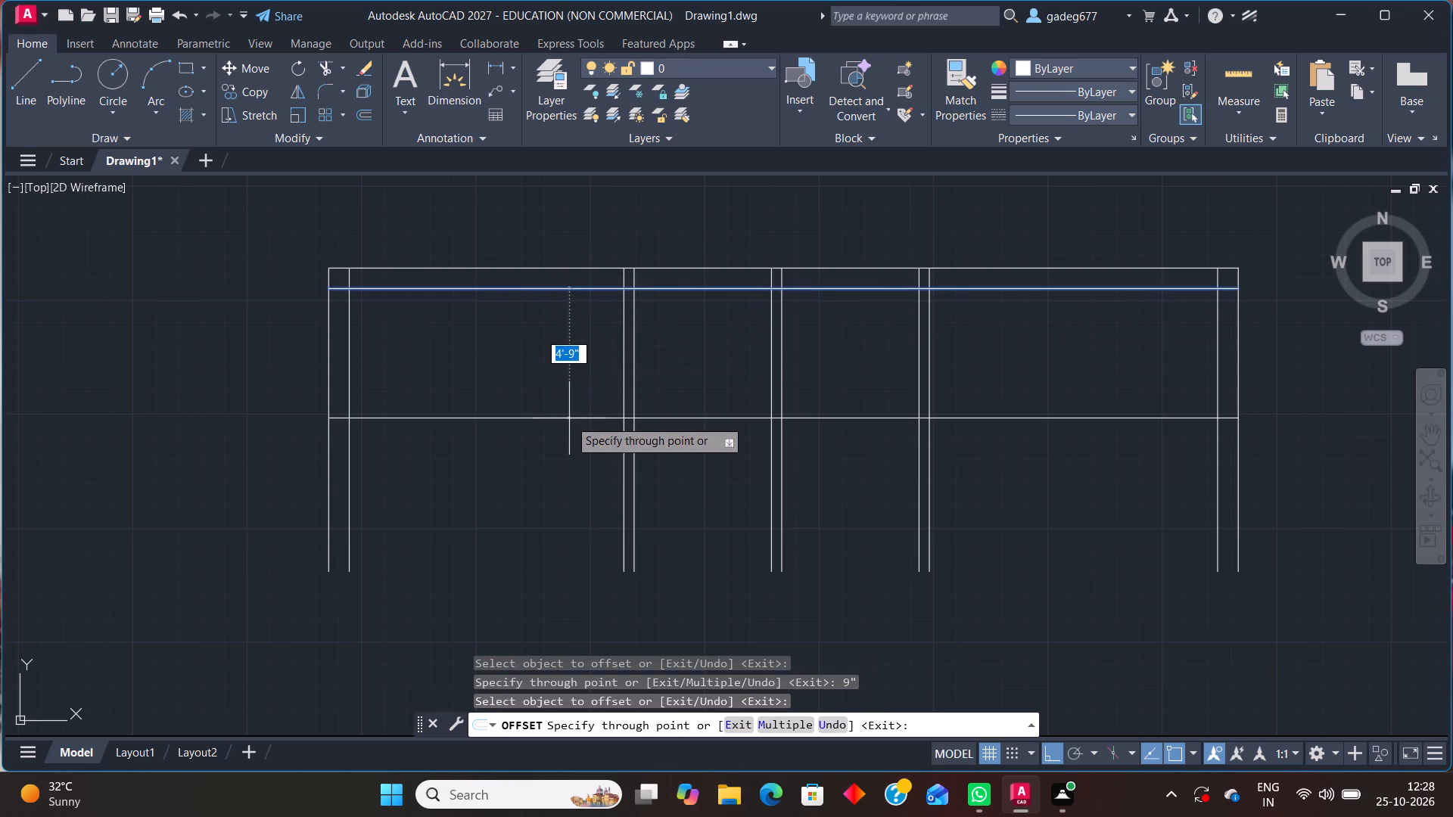
{"action": "type", "text": "12'"}
{"action": "key", "text": "Return"}
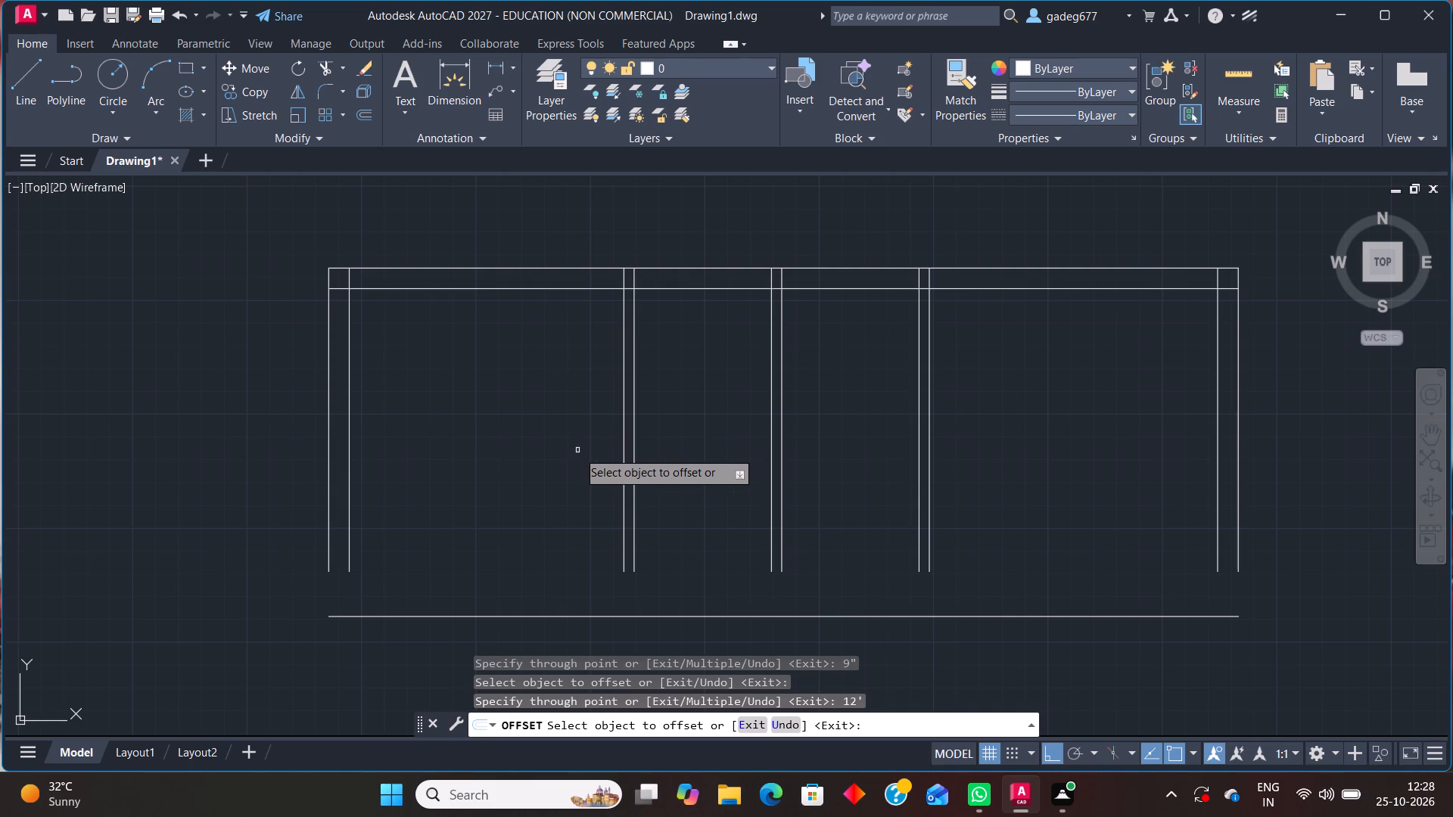
{"action": "scroll", "coordinate": [577, 451], "scroll_direction": "down", "scroll_amount": 1}
{"action": "middle_click_drag", "start_coordinate": [578, 501], "coordinate": [539, 377]}
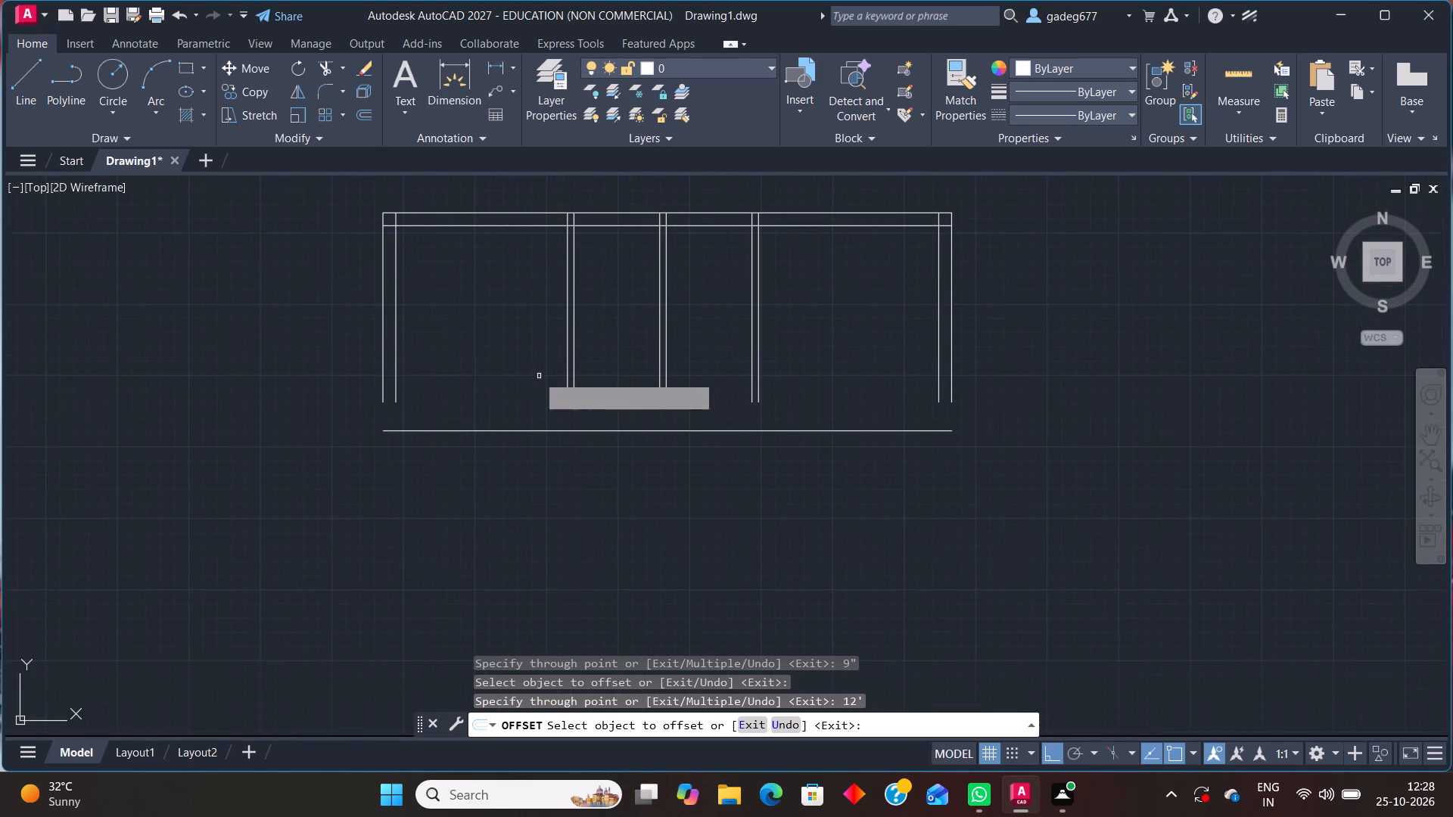
{"action": "left_click", "coordinate": [524, 430]}
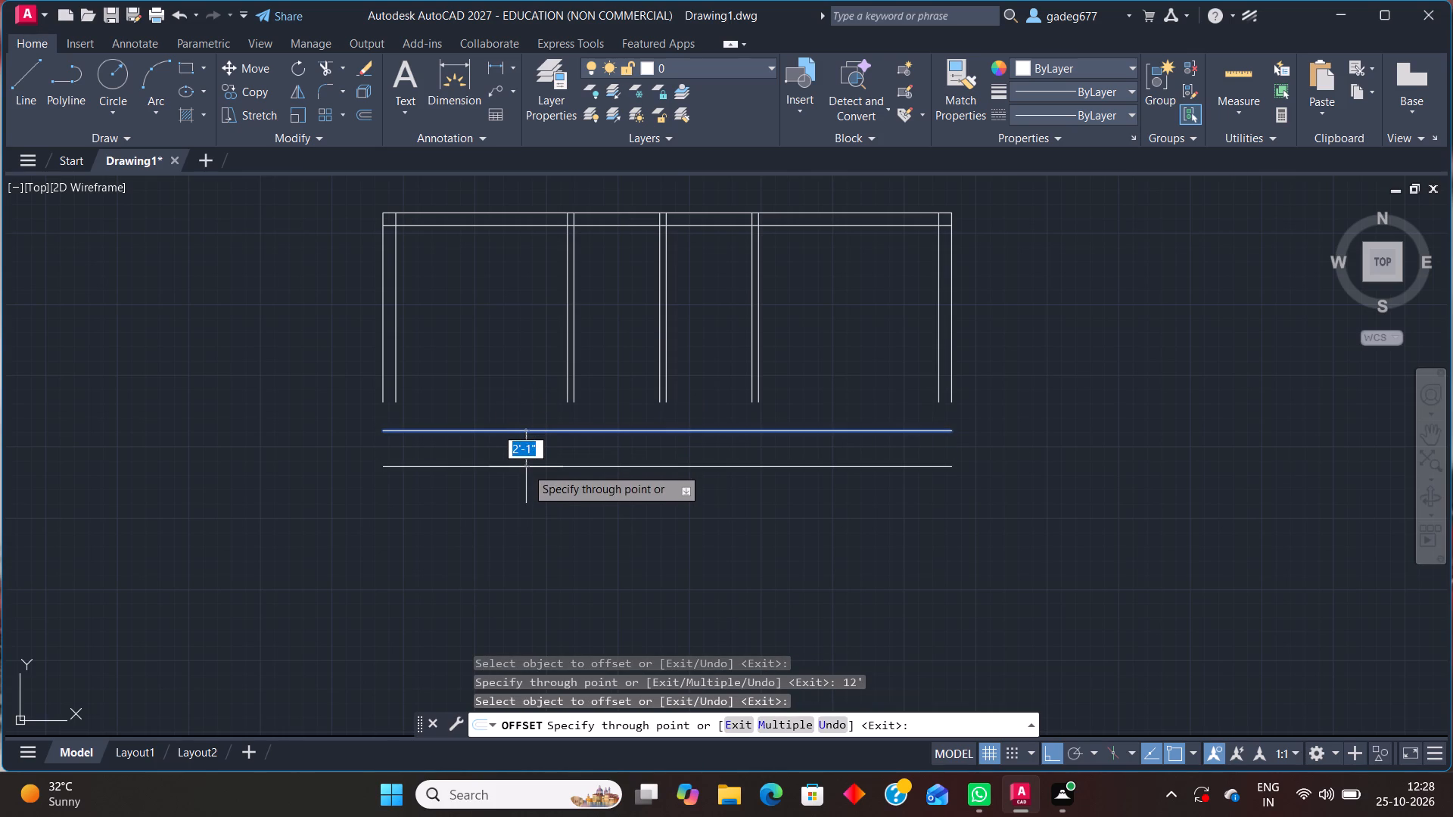
{"action": "type", "text": "4.5\""}
{"action": "key", "text": "Return"}
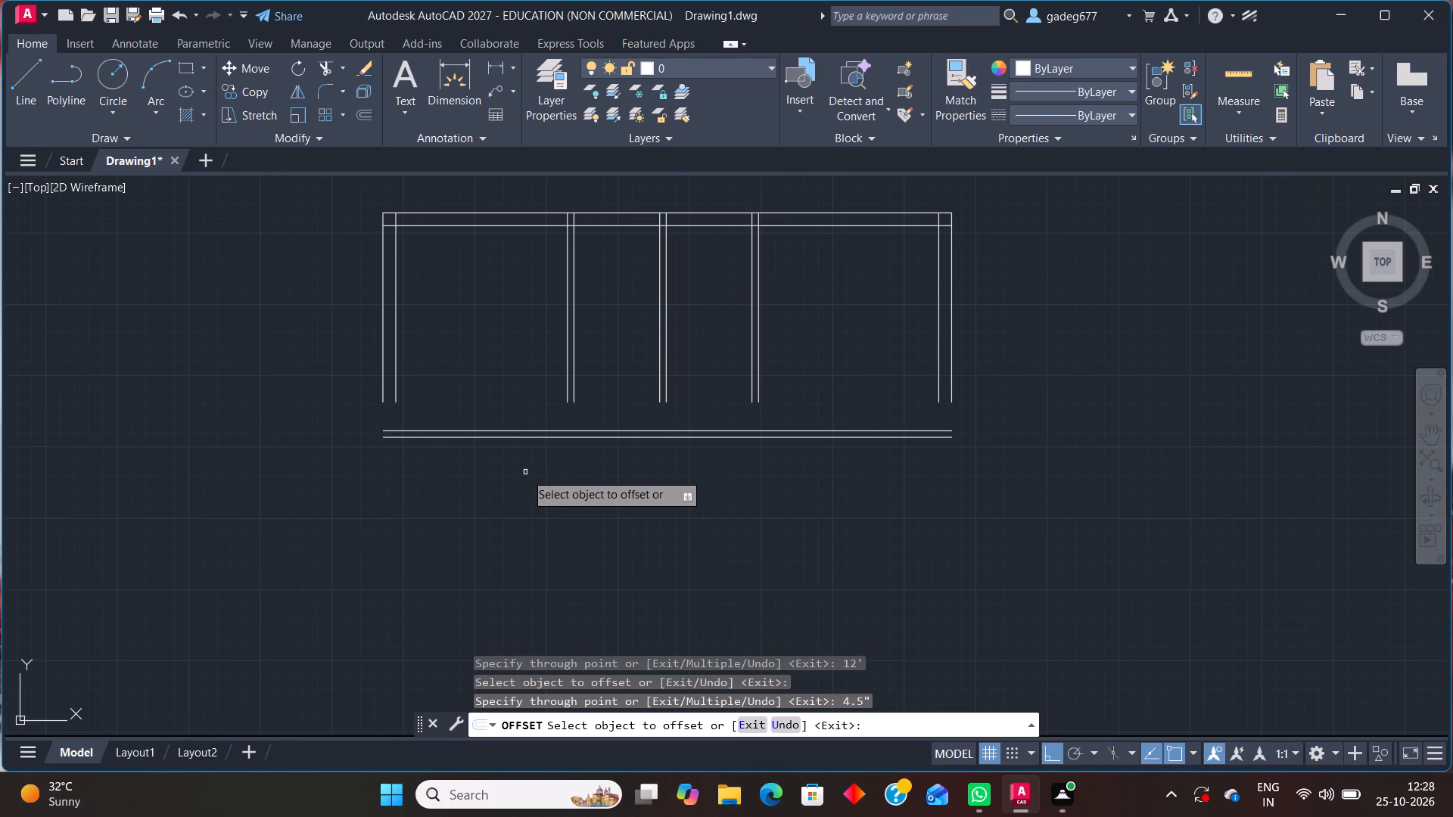
Add a second horizontal partition by offsetting the first one's lower line 11' downward and the new line another 4.5".
{"action": "left_click", "coordinate": [532, 441]}
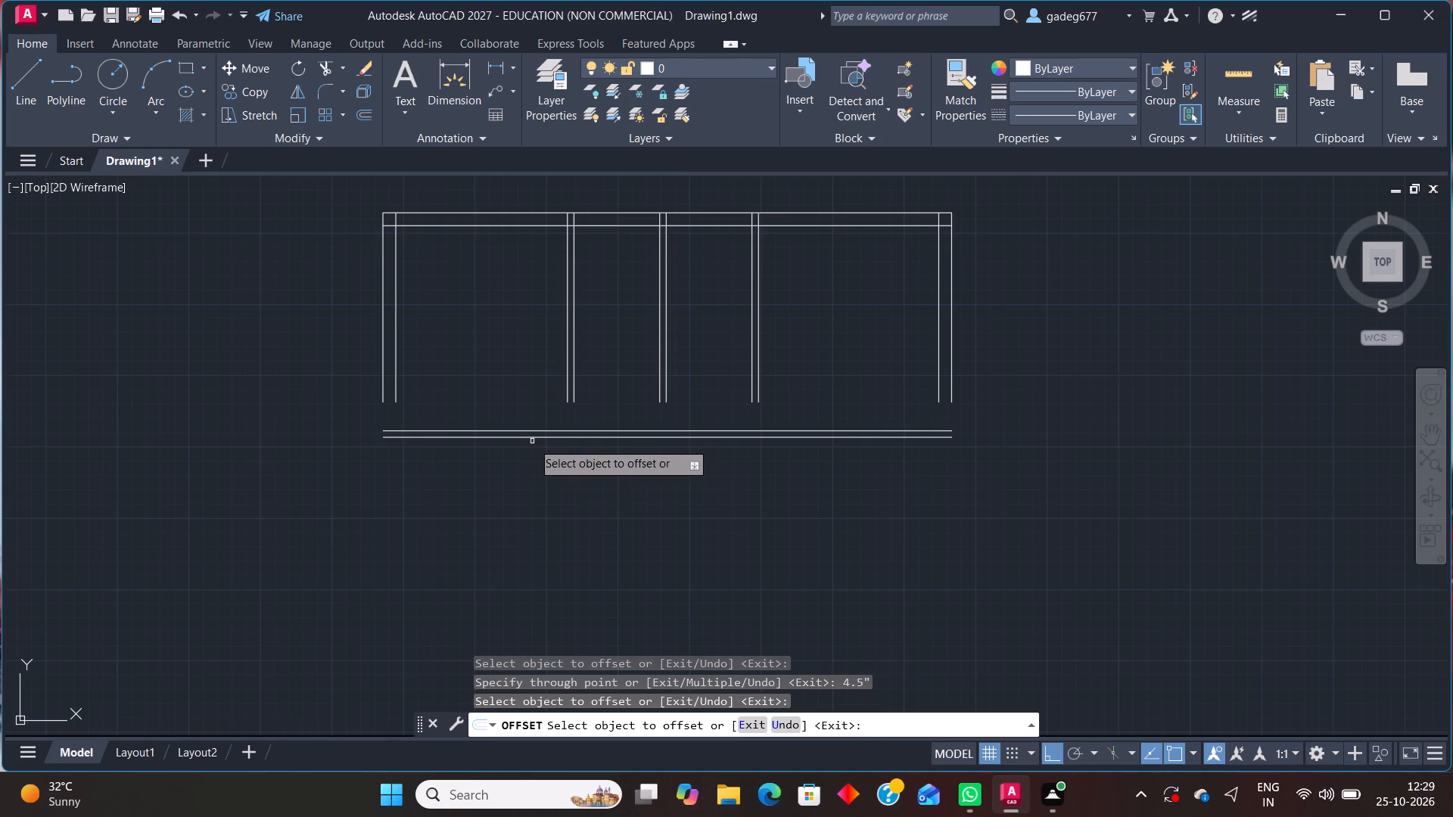
{"action": "left_click", "coordinate": [537, 437]}
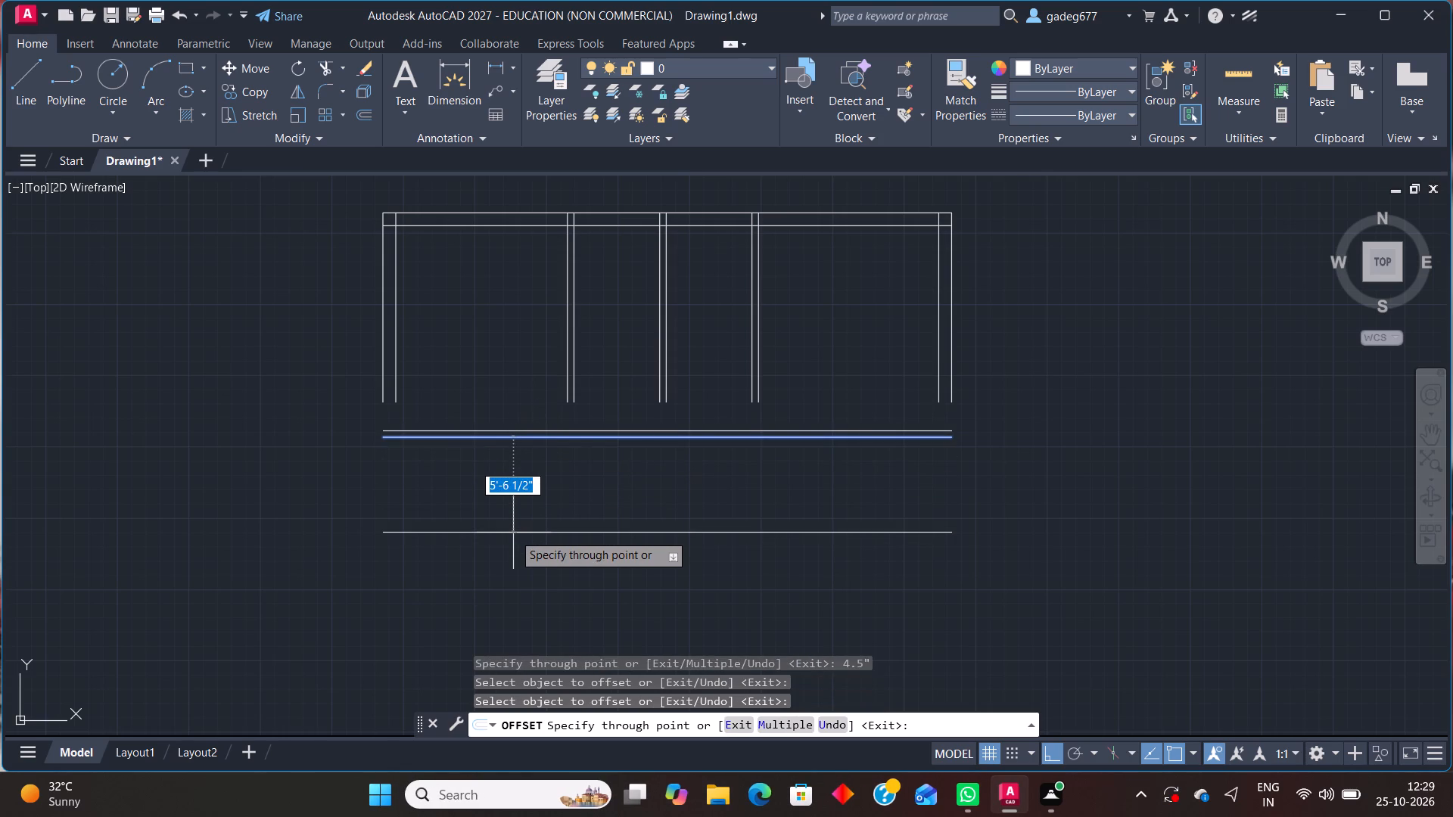
{"action": "type", "text": "11'"}
{"action": "key", "text": "Return"}
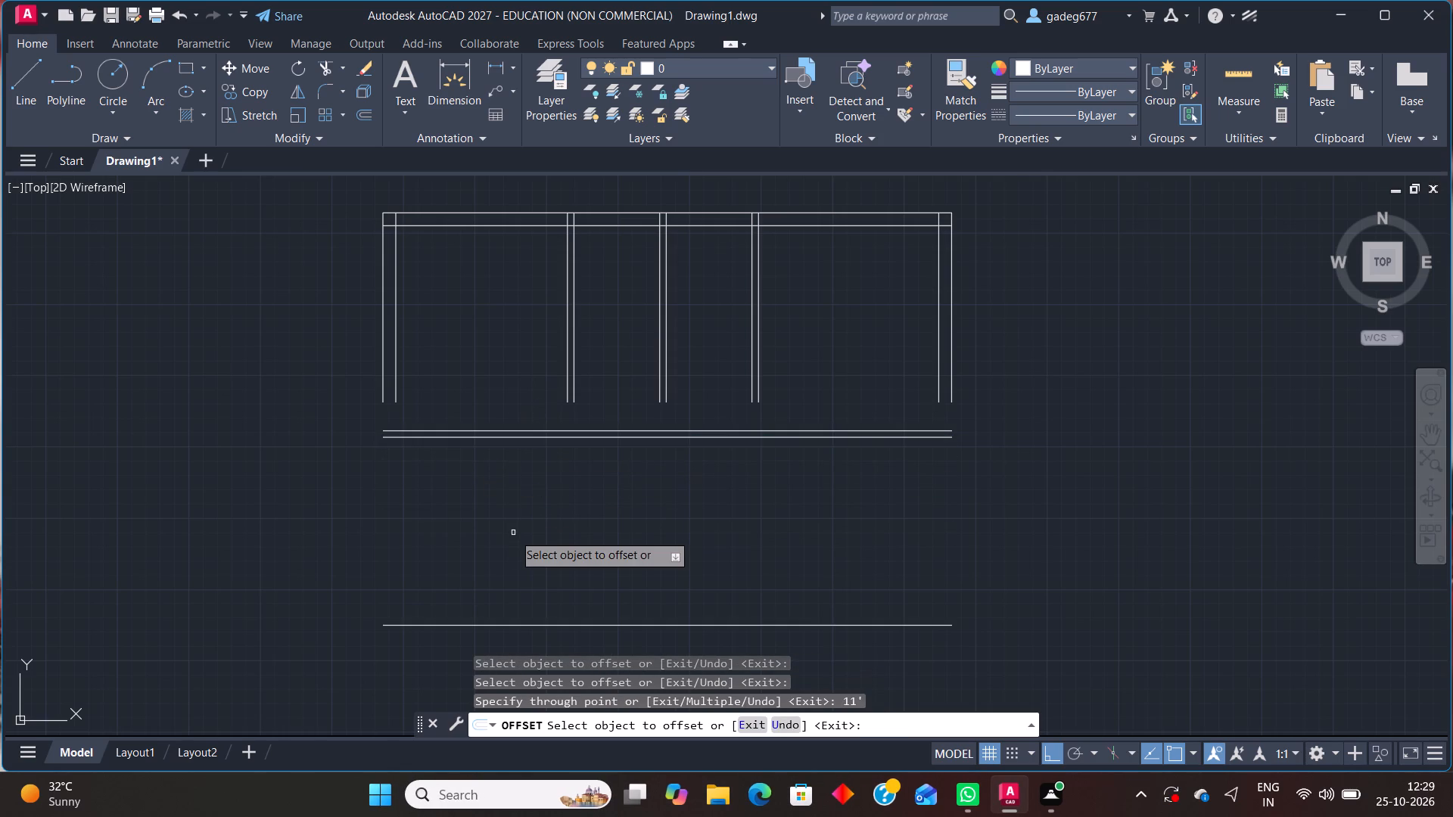
{"action": "scroll", "coordinate": [513, 533], "scroll_direction": "down", "scroll_amount": 2}
{"action": "middle_click_drag", "start_coordinate": [513, 533], "coordinate": [428, 306]}
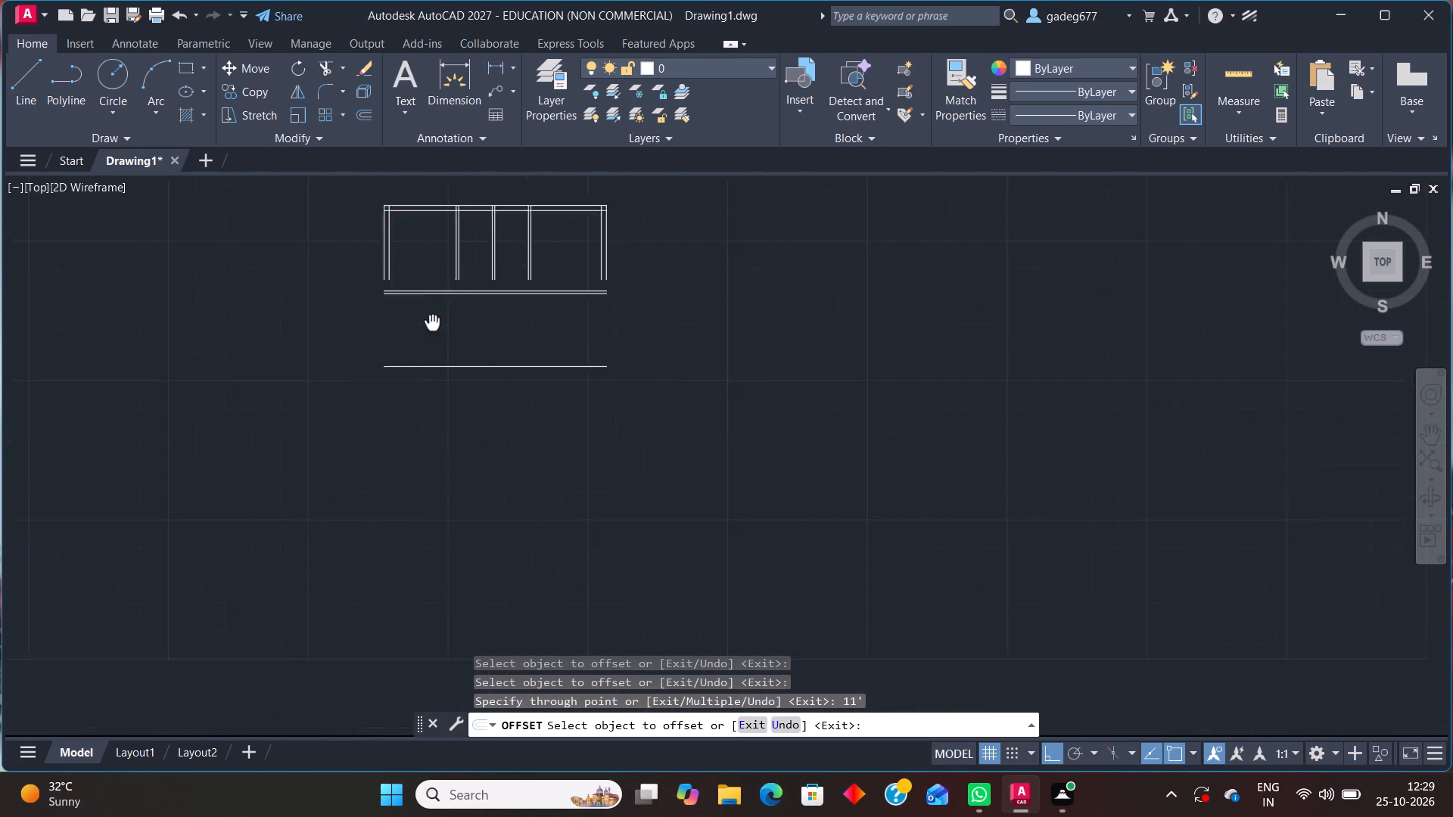
{"action": "middle_click_drag", "start_coordinate": [428, 306], "coordinate": [427, 304]}
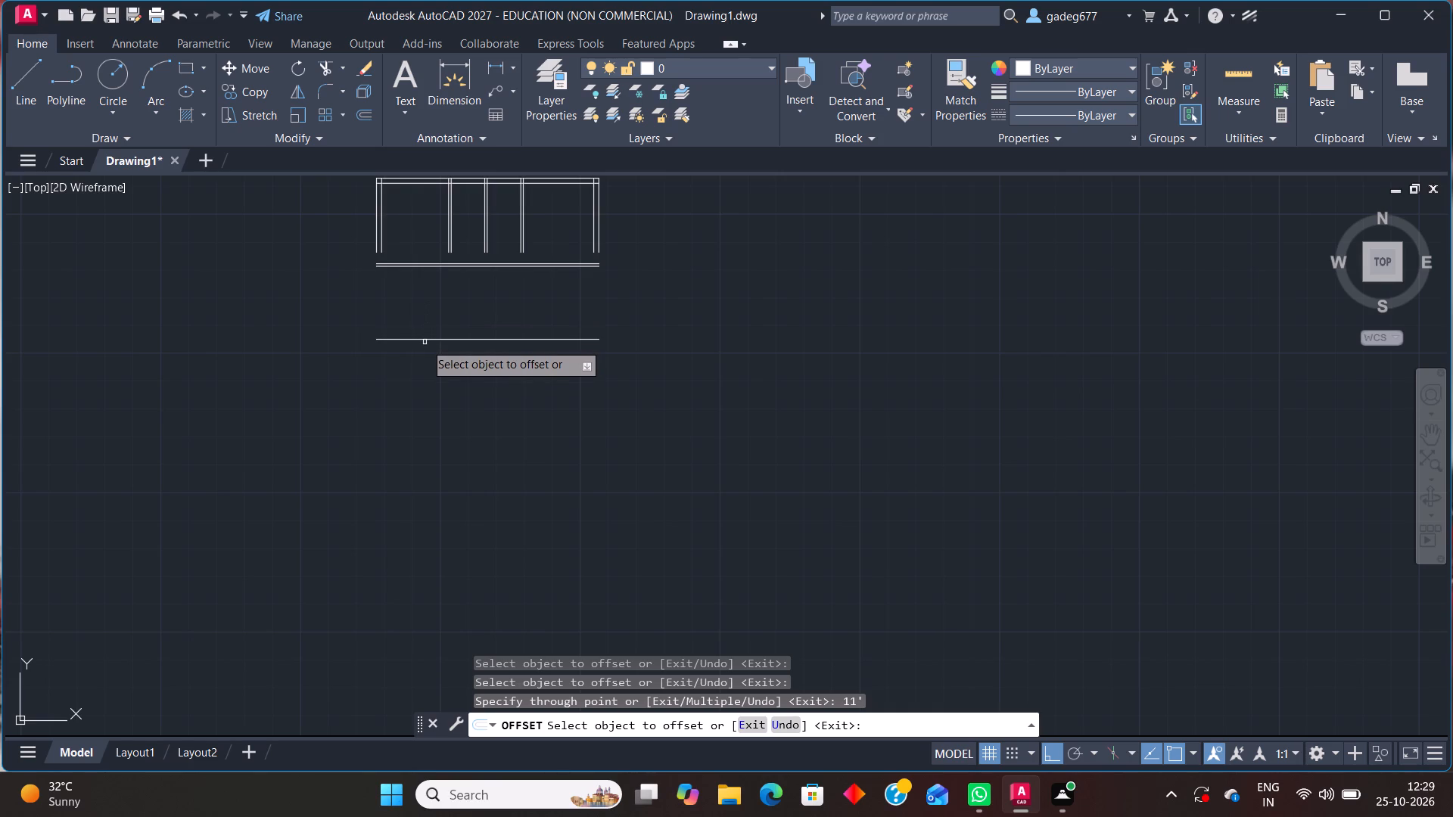
{"action": "left_click", "coordinate": [425, 337]}
{"action": "left_click", "coordinate": [425, 340]}
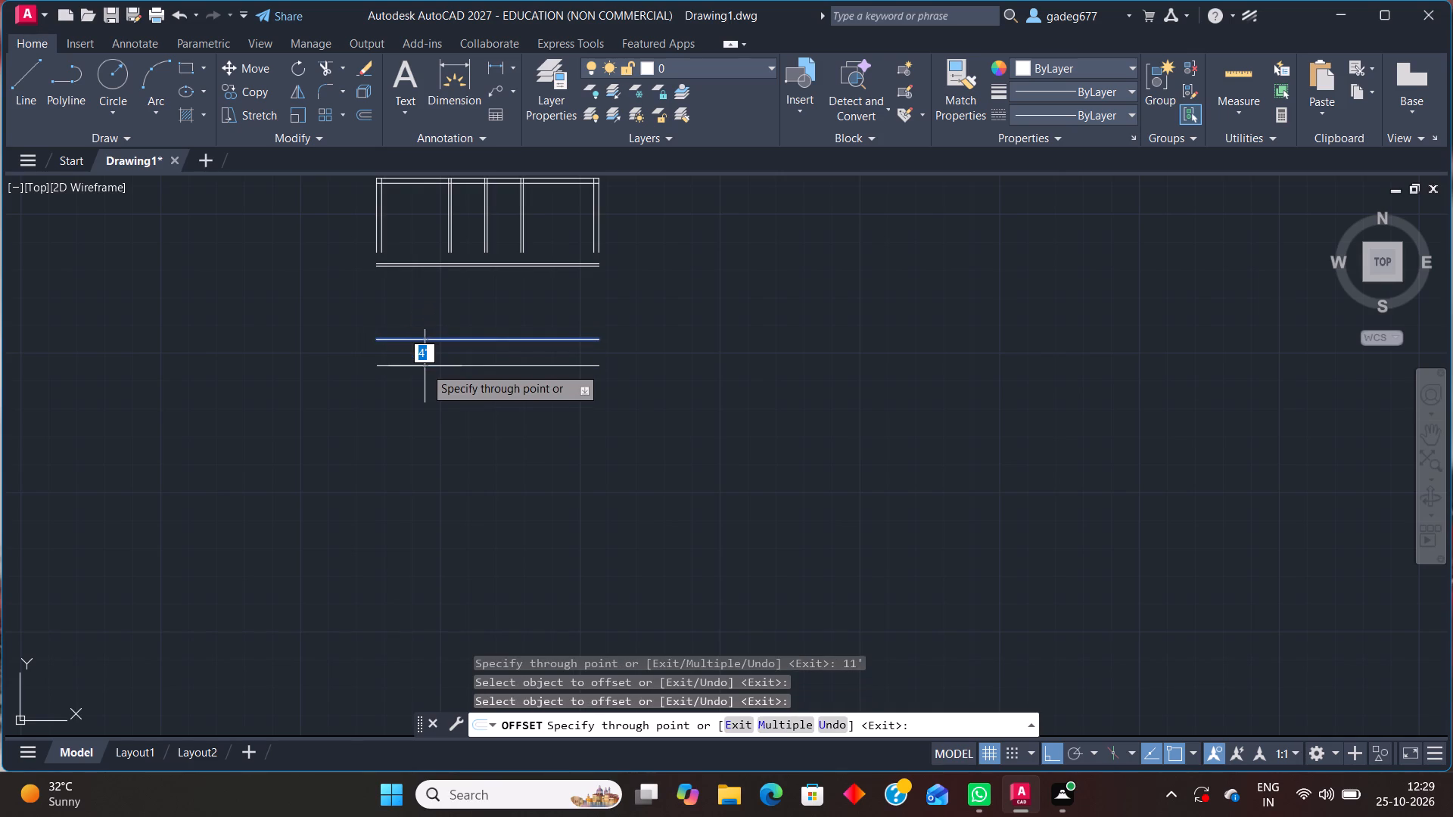
{"action": "type", "text": "4.5\""}
{"action": "key", "text": "Return"}
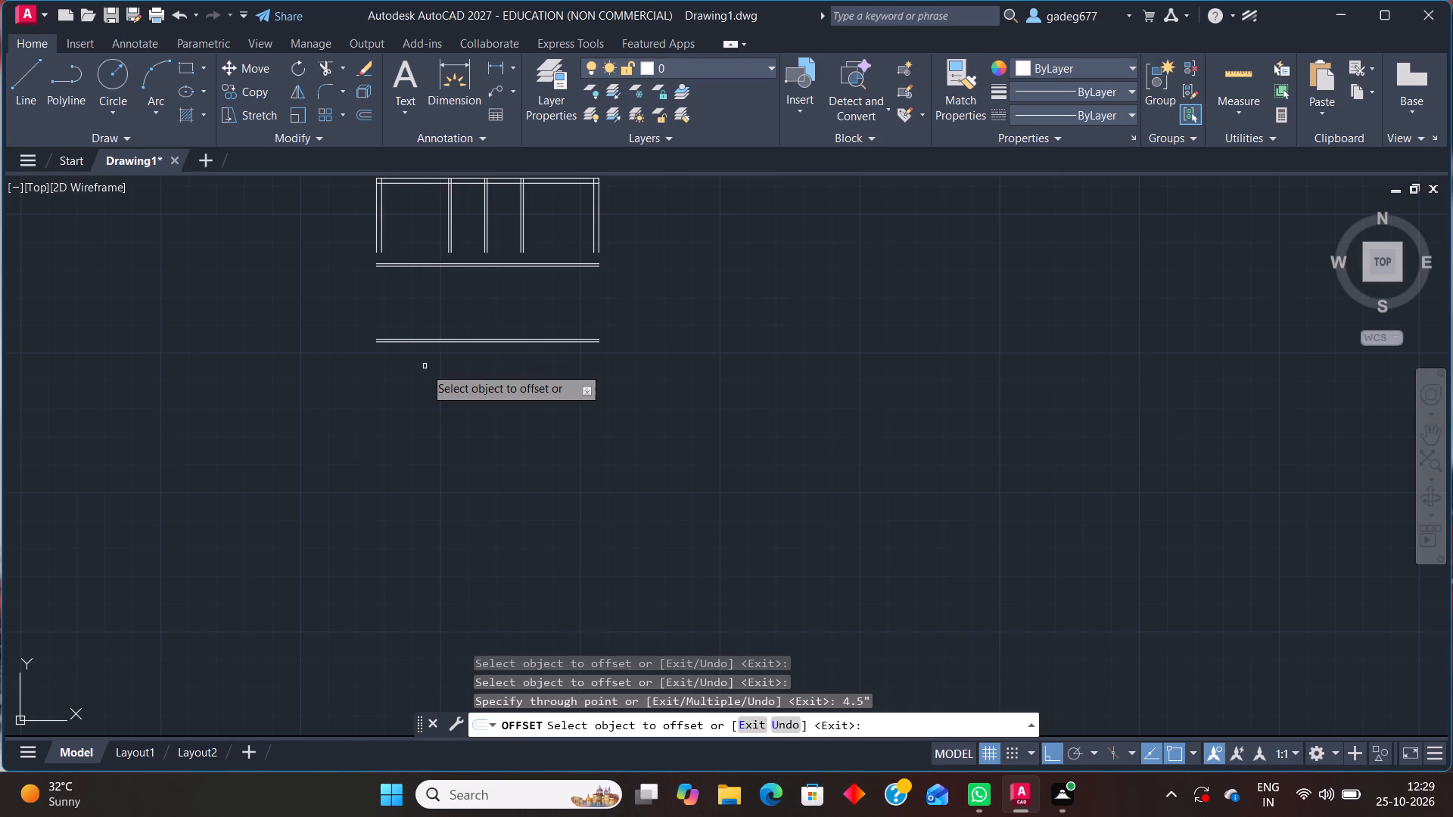
Offset the second horizontal partition's lower line 12' downward for the bottom wall's inner line.
{"action": "scroll", "coordinate": [416, 371], "scroll_direction": "up", "scroll_amount": 1}
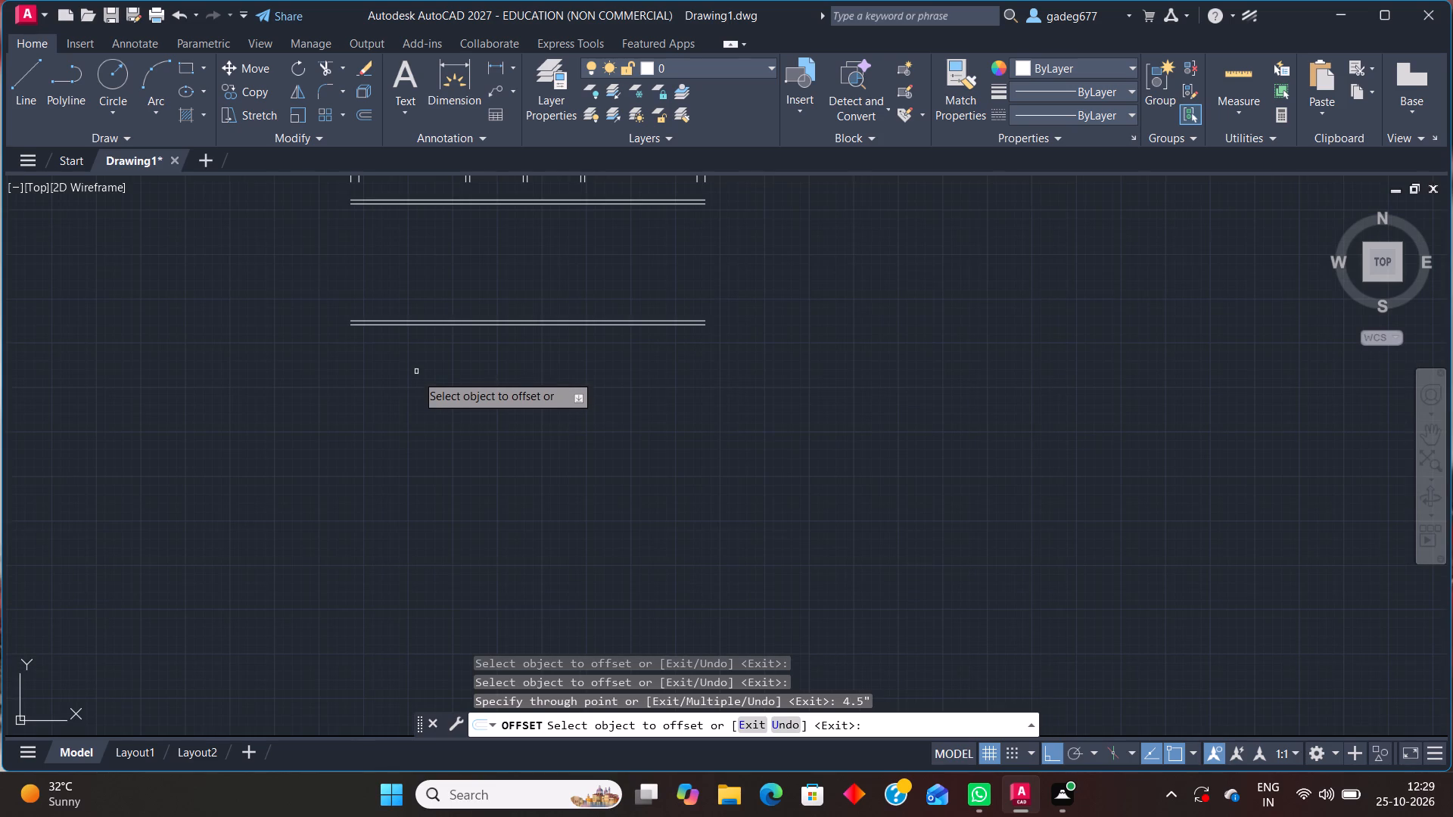
{"action": "left_click", "coordinate": [450, 328]}
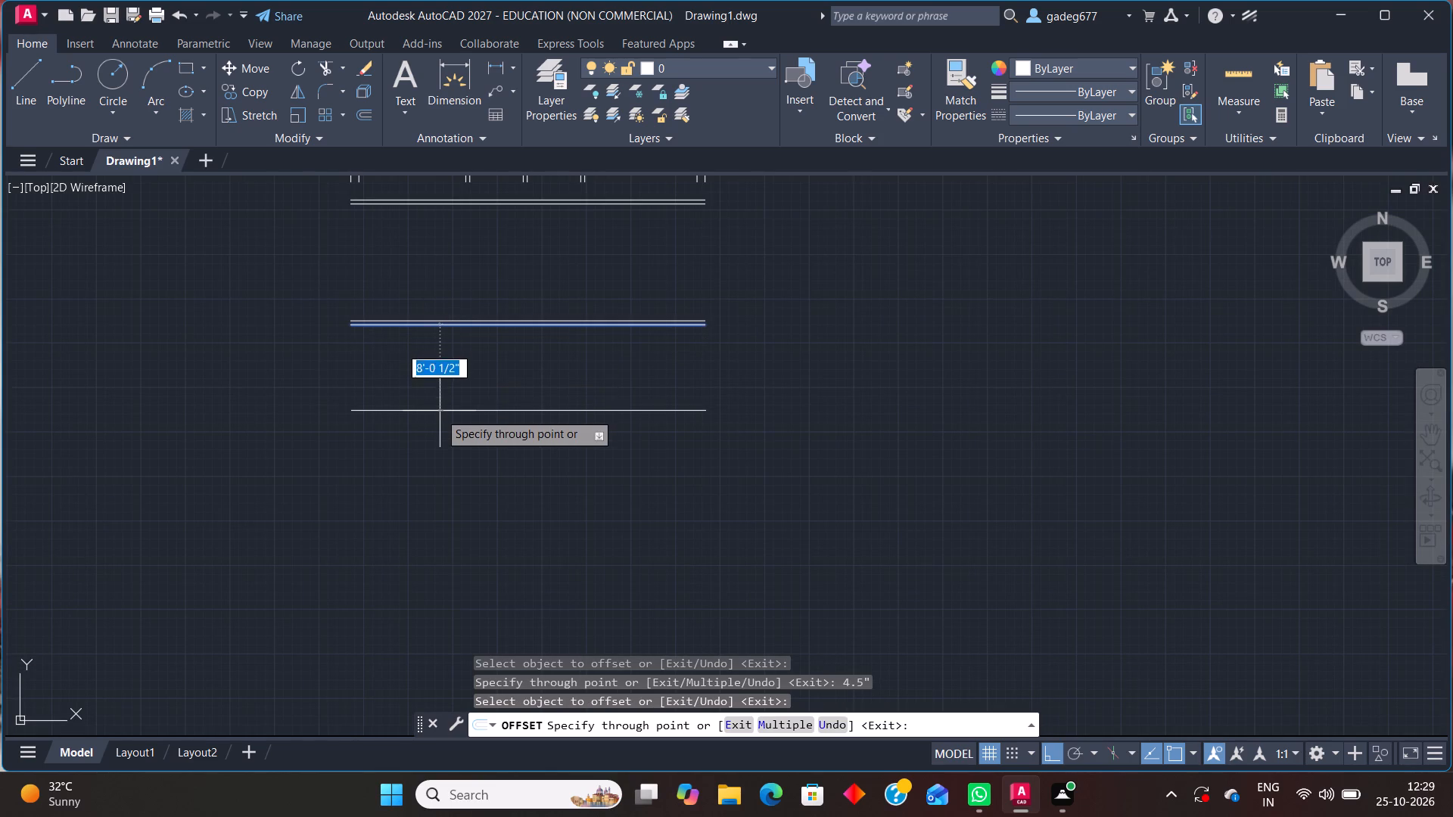
{"action": "type", "text": "12'"}
{"action": "key", "text": "Return"}
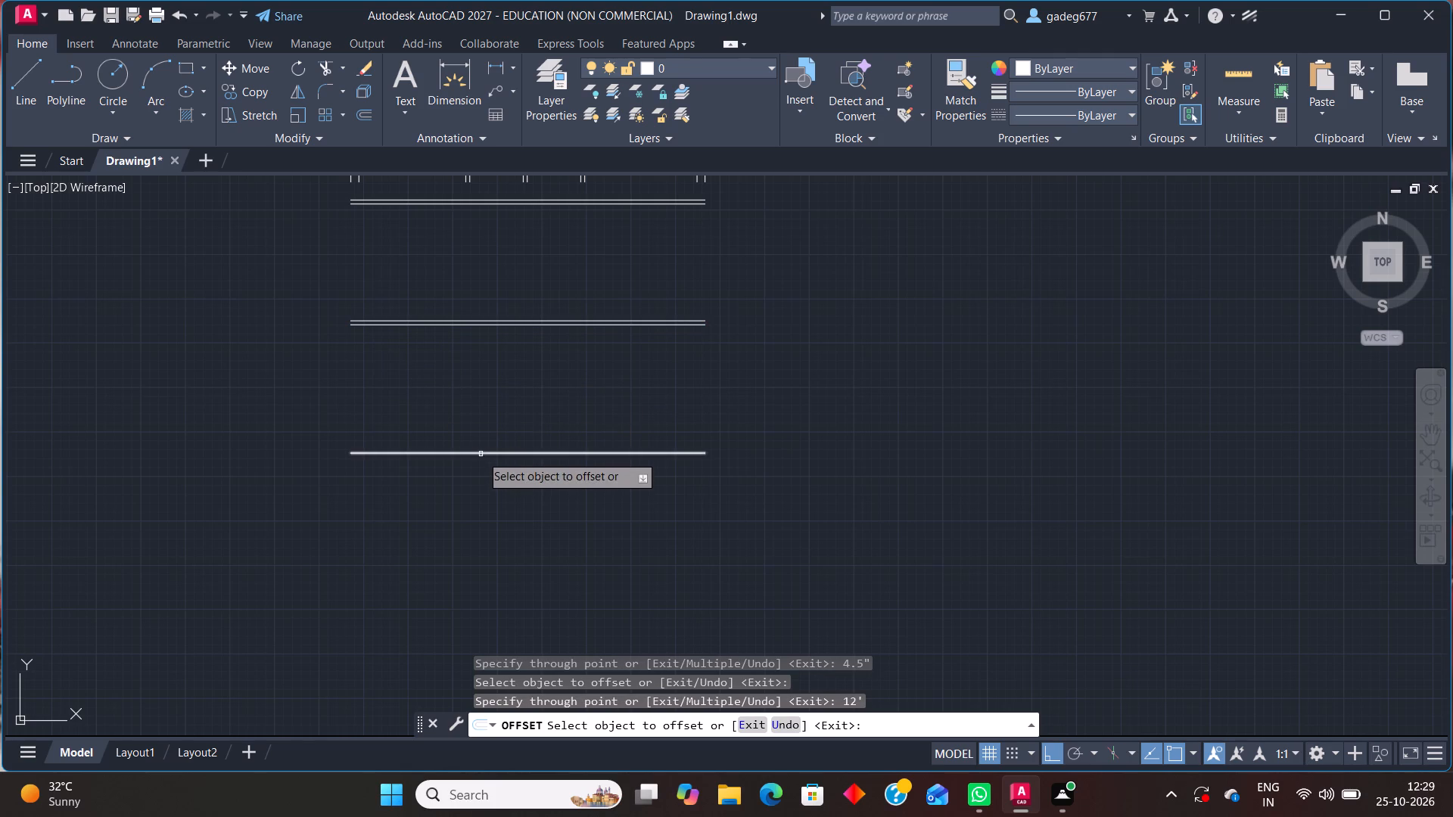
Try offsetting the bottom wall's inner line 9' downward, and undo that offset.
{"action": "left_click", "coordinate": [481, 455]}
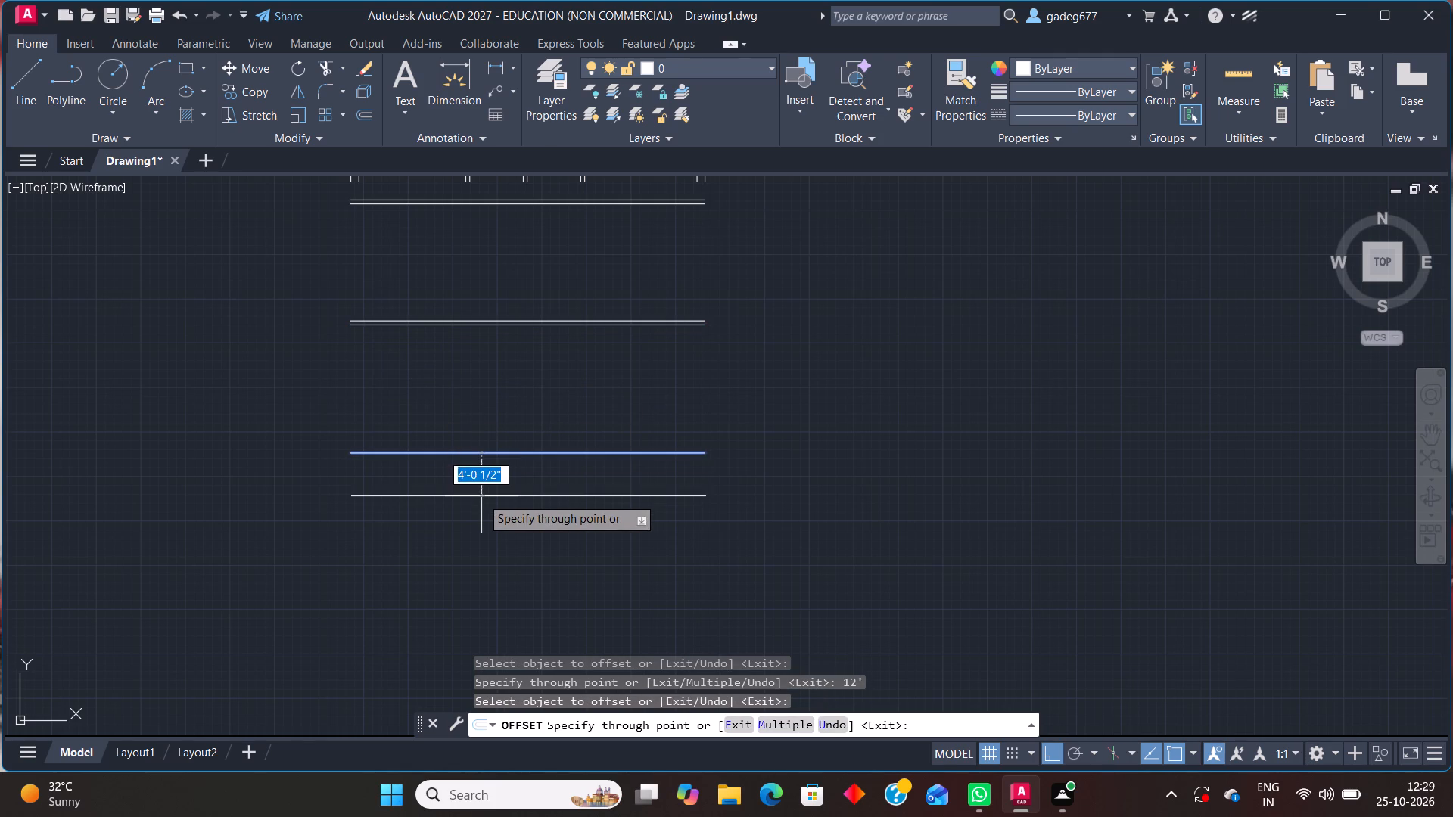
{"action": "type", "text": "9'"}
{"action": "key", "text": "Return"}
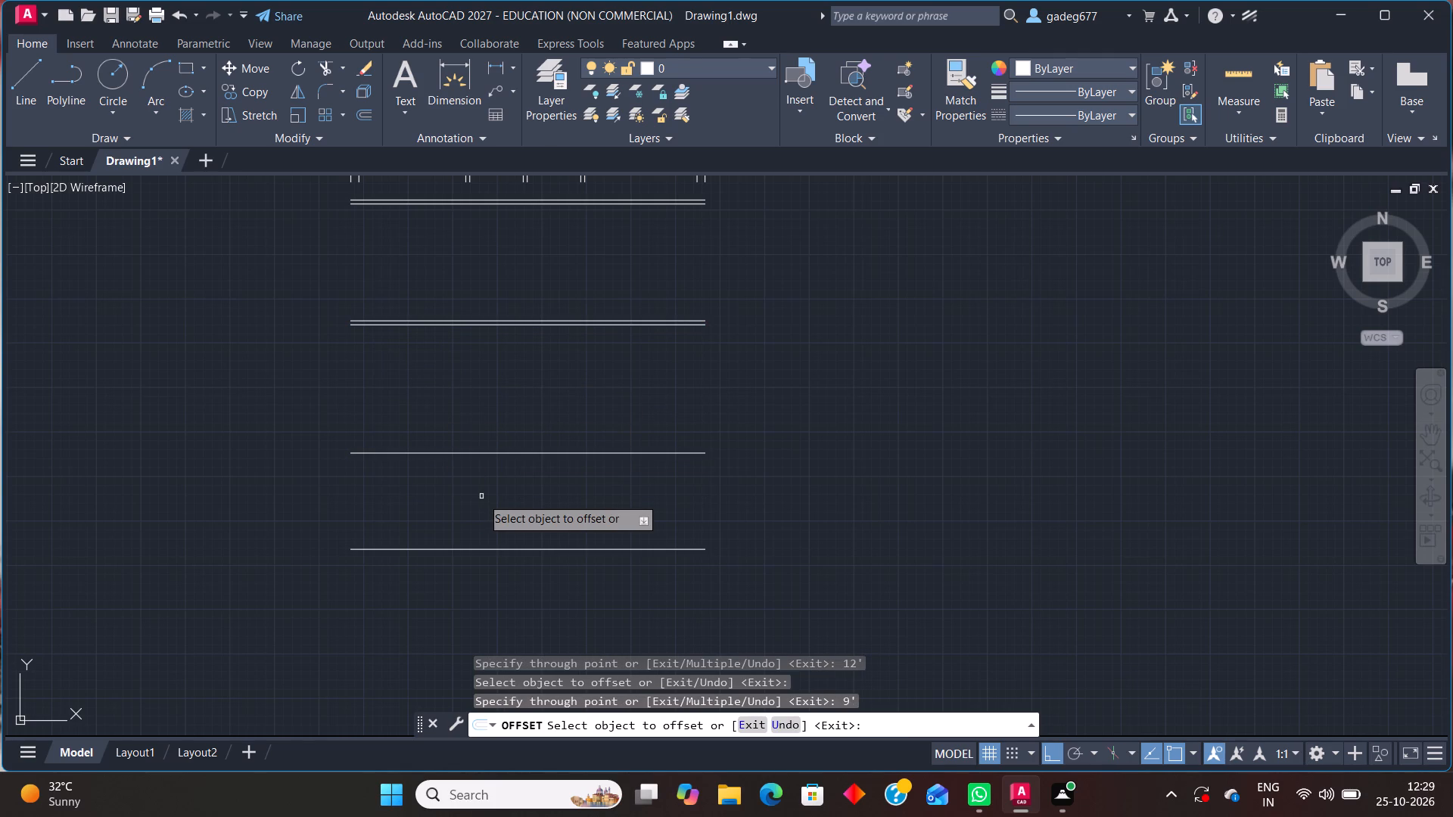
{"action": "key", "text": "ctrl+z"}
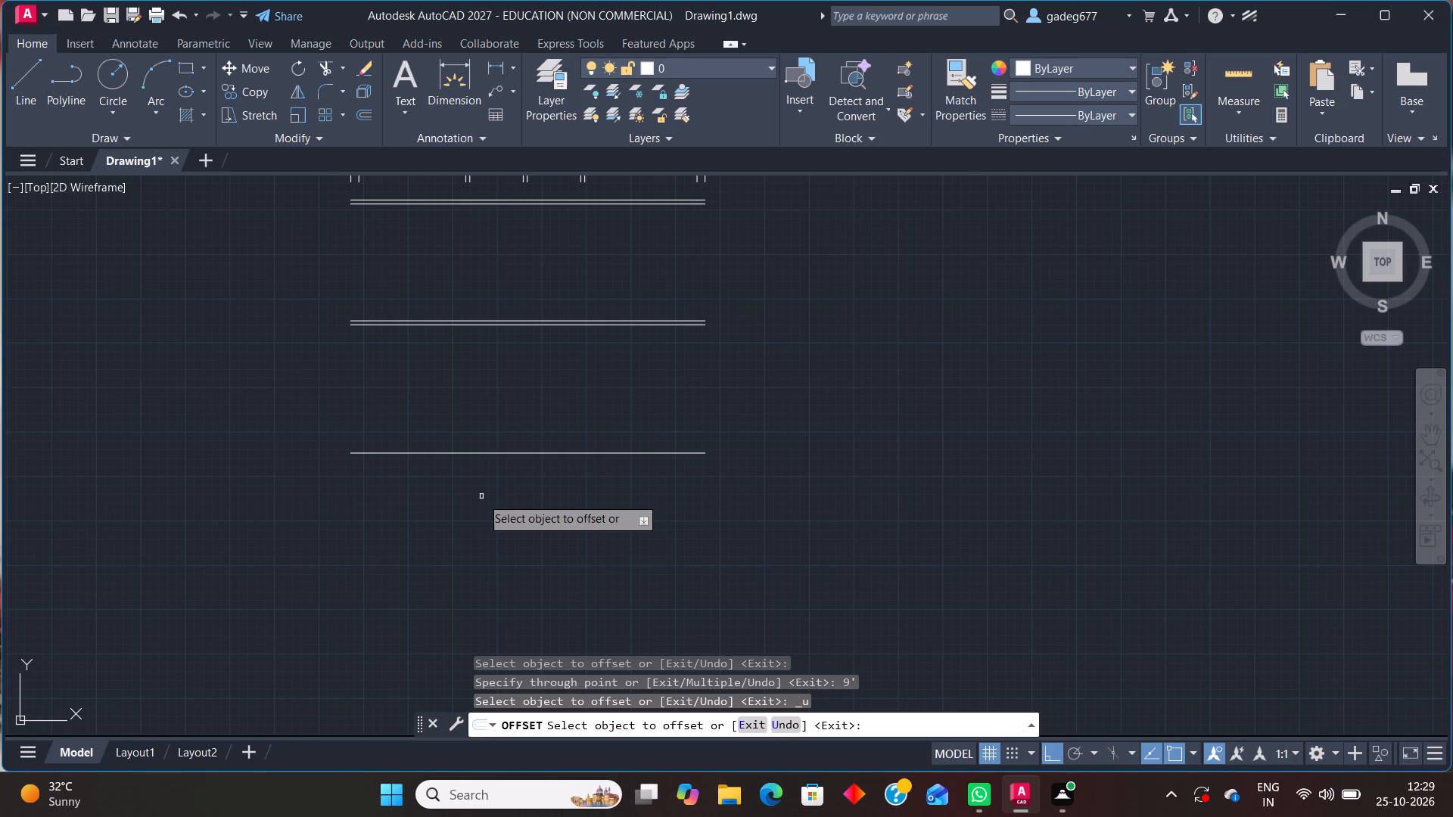
Offset the bottom wall's inner line 9" downward to form the bottom outer wall.
{"action": "left_click", "coordinate": [473, 455]}
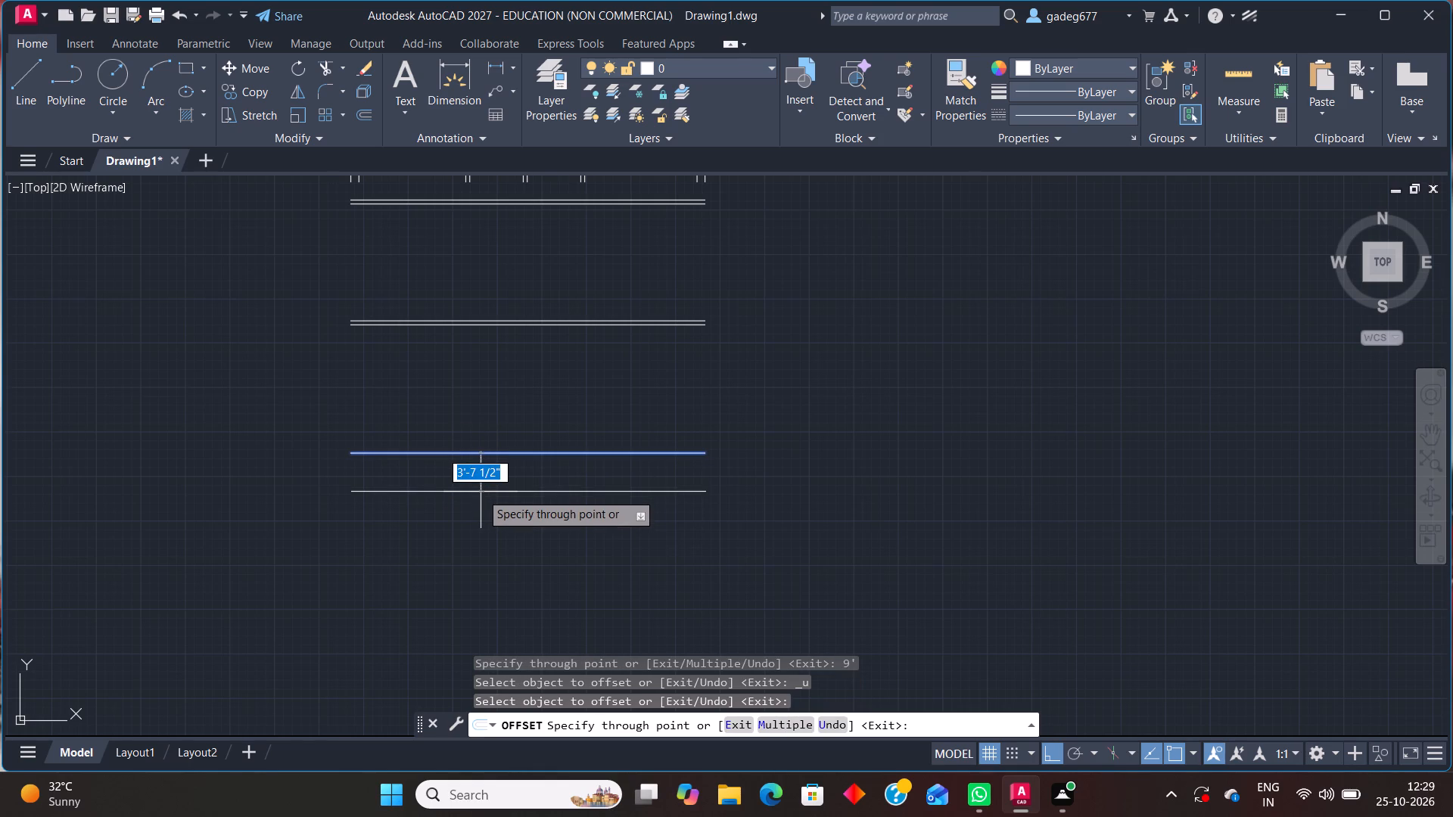
{"action": "type", "text": "9\""}
{"action": "key", "text": "Return"}
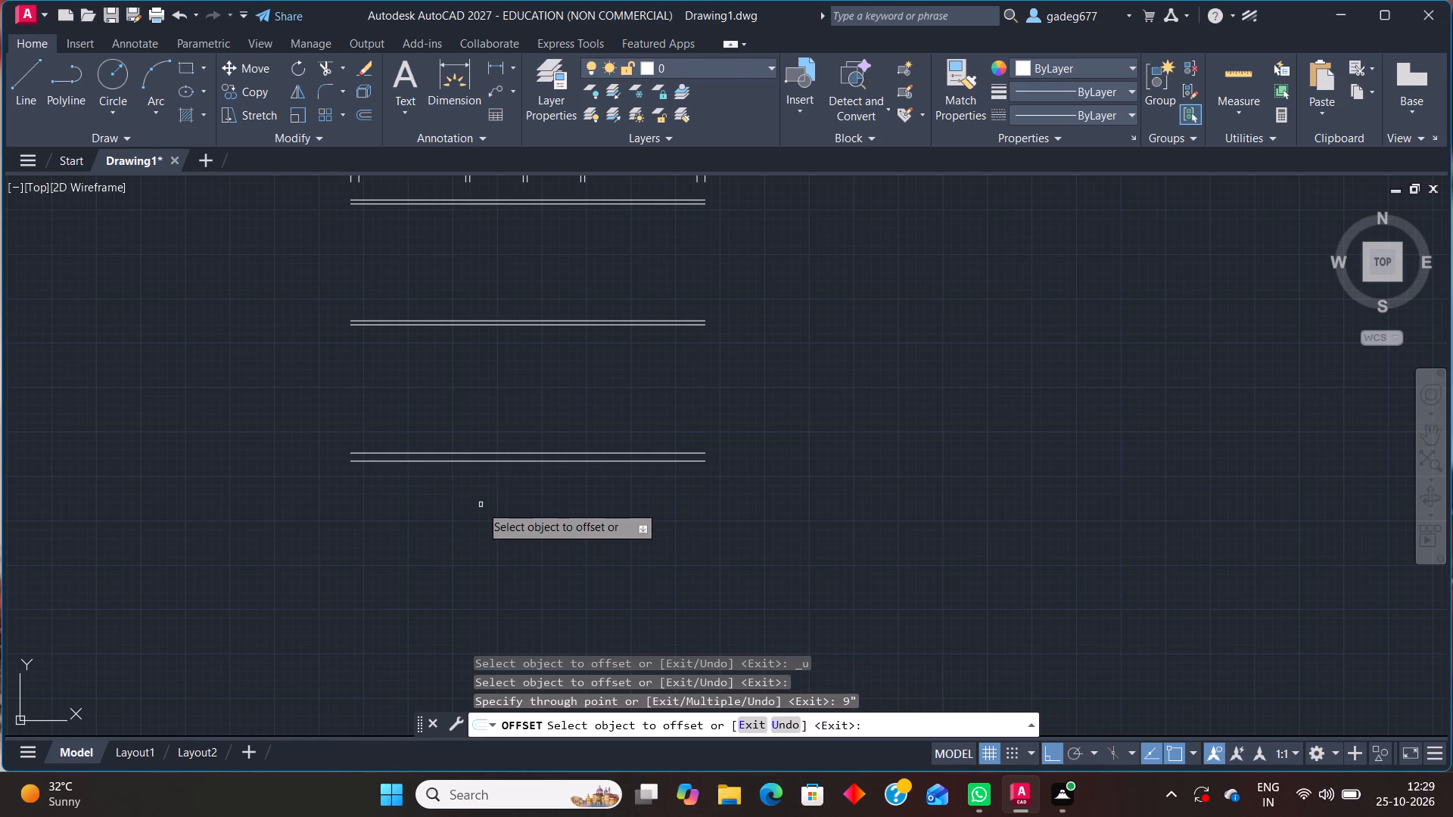
{"action": "scroll", "coordinate": [487, 456], "scroll_direction": "down", "scroll_amount": 1}
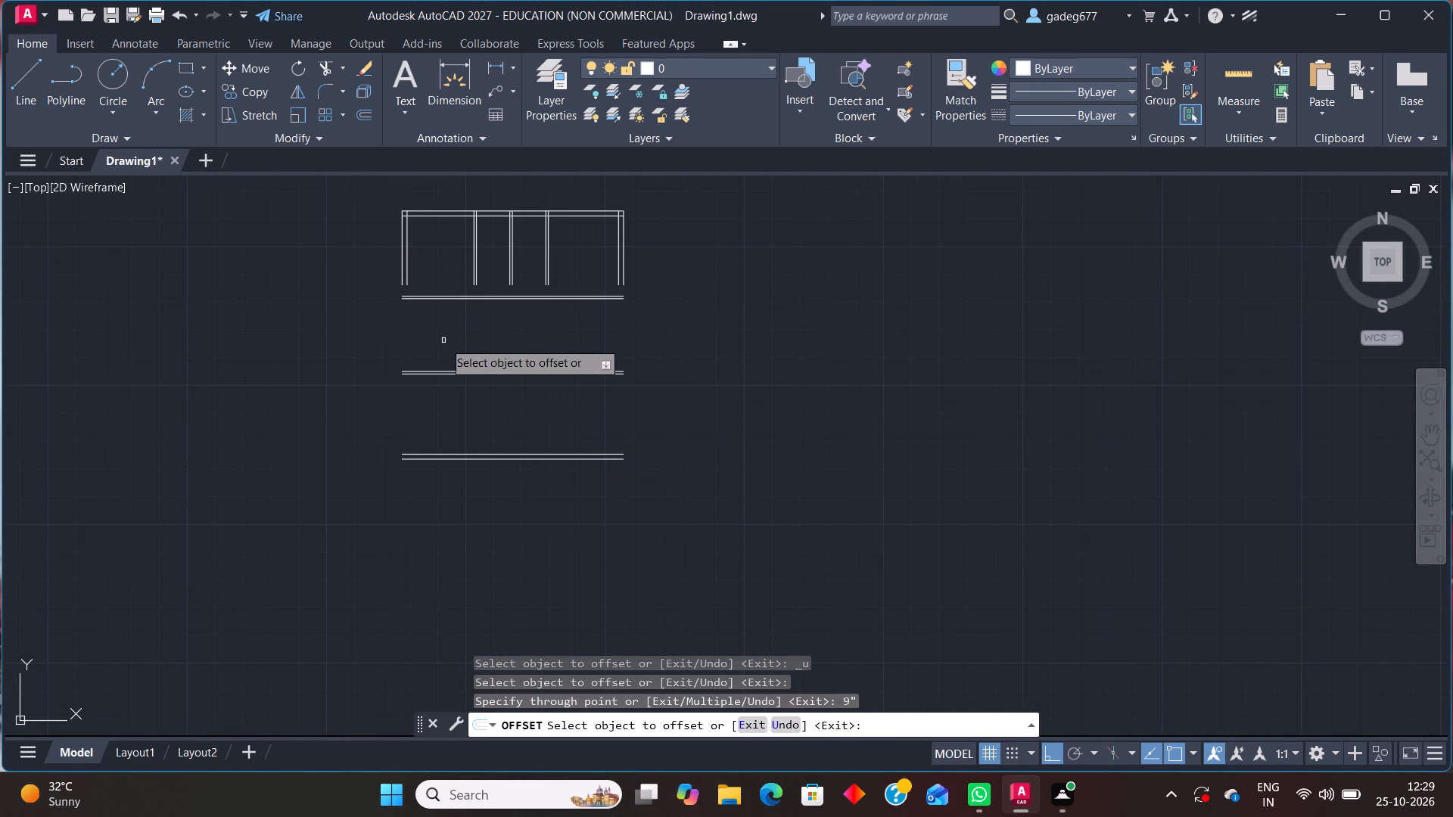
{"action": "key", "text": "Escape"}
Stretch the lower end of the left wall's outer line down to the left endpoint of the bottom wall's outer line.
{"action": "scroll", "coordinate": [394, 266], "scroll_direction": "up", "scroll_amount": 1}
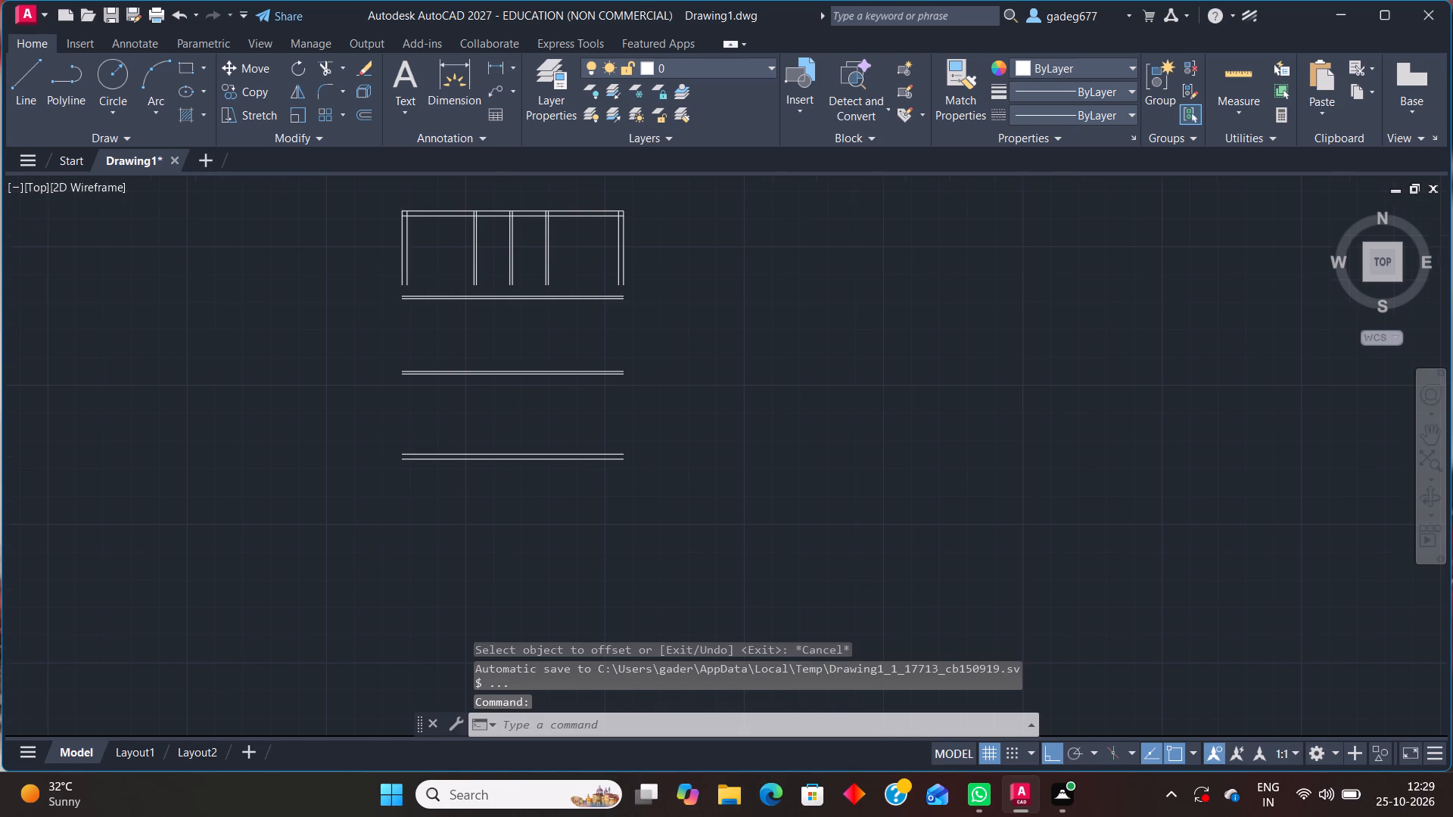
{"action": "scroll", "coordinate": [394, 266], "scroll_direction": "up", "scroll_amount": 1}
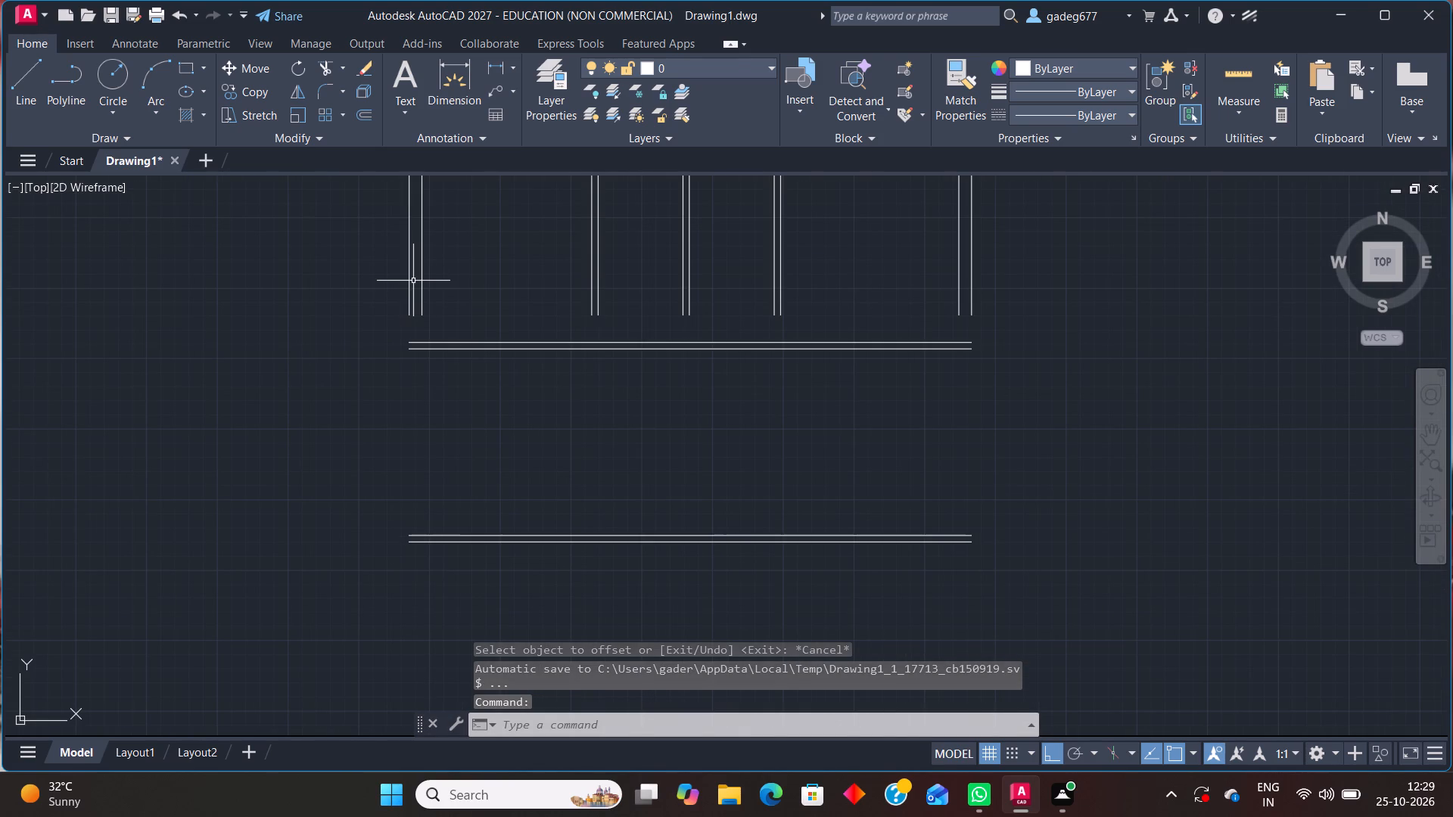
{"action": "left_click", "coordinate": [411, 287]}
{"action": "left_click", "coordinate": [410, 316]}
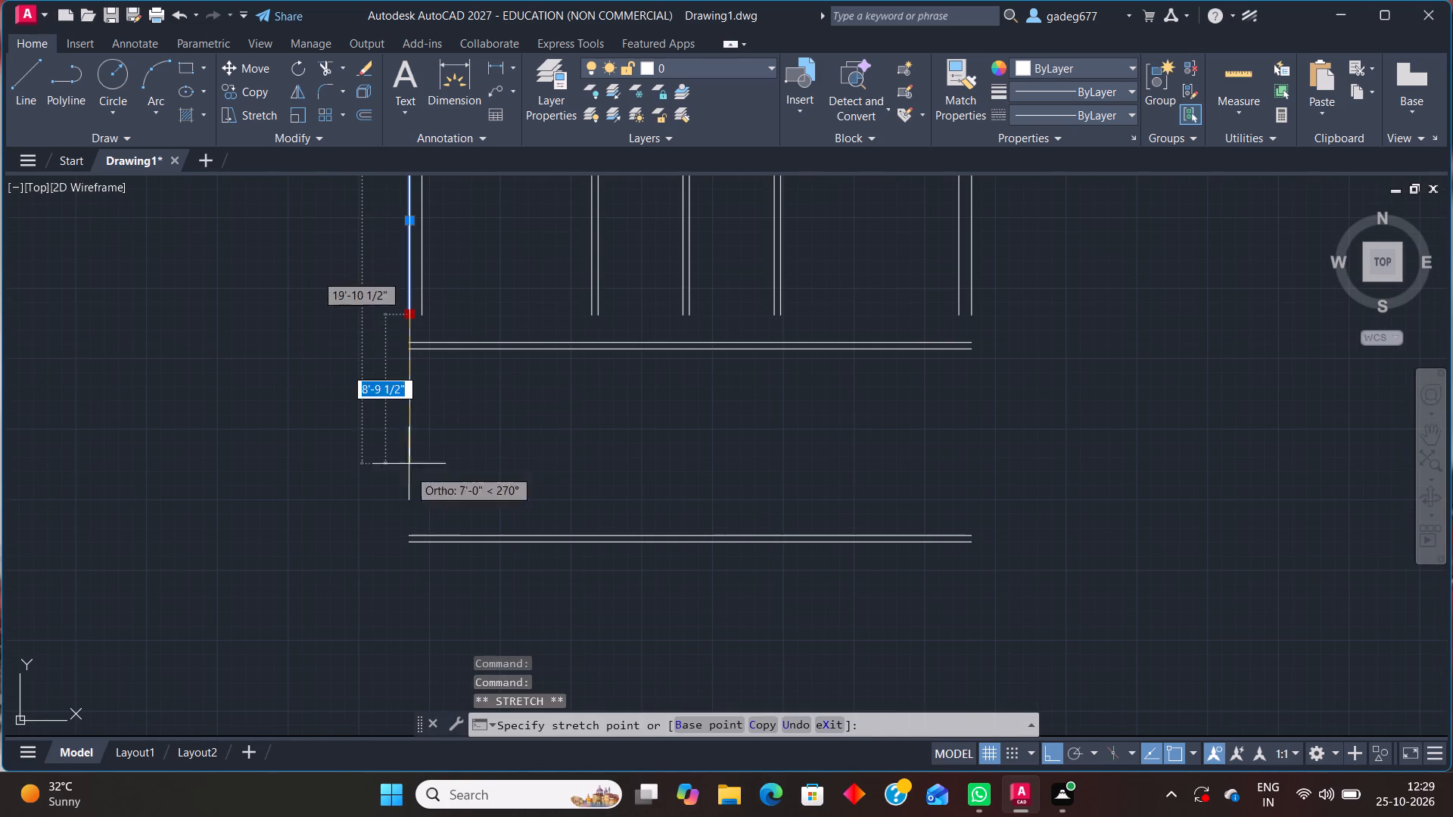
{"action": "scroll", "coordinate": [424, 625], "scroll_direction": "down", "scroll_amount": 2}
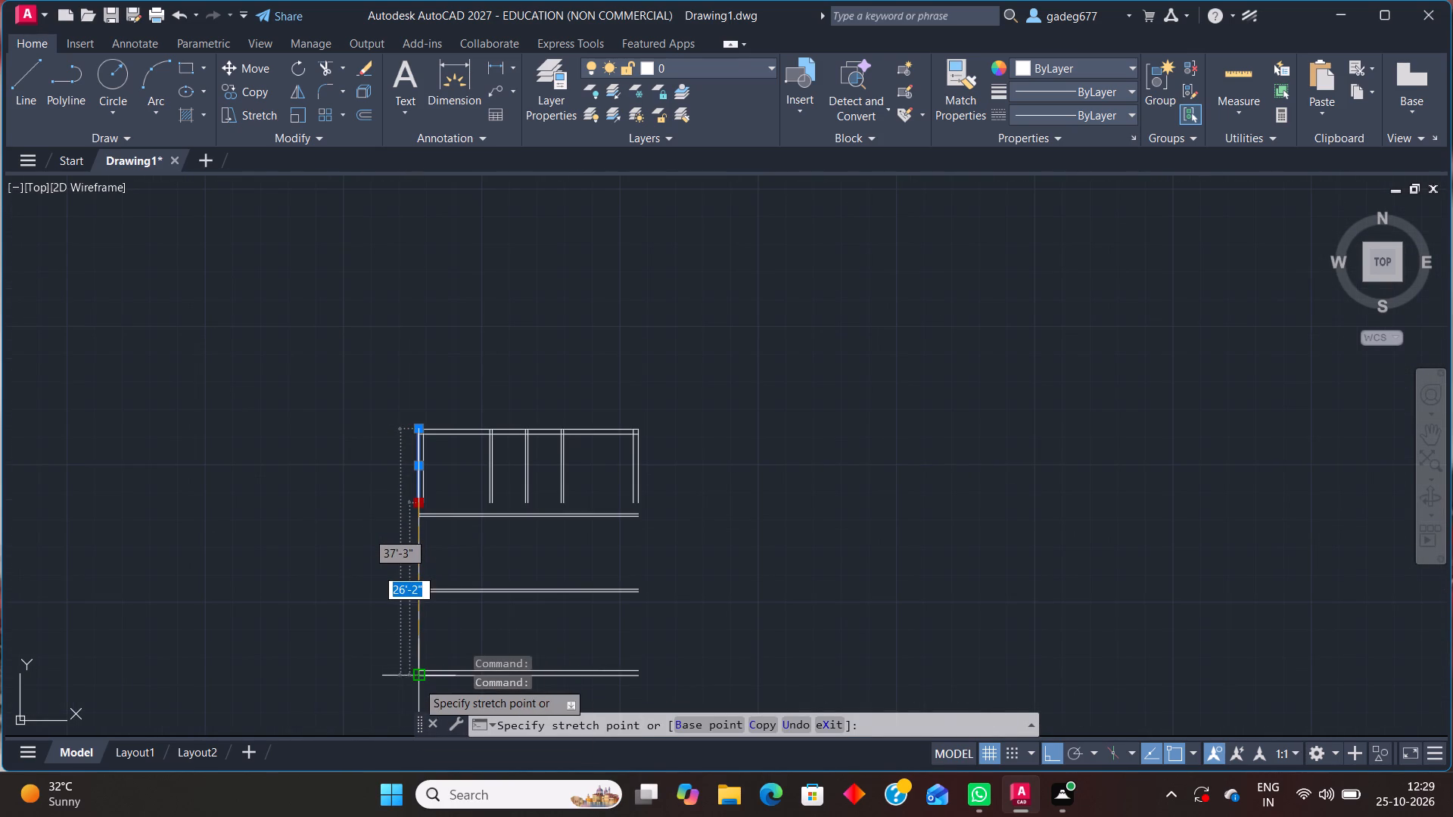
{"action": "scroll", "coordinate": [417, 682], "scroll_direction": "up", "scroll_amount": 2}
{"action": "left_click", "coordinate": [415, 671]}
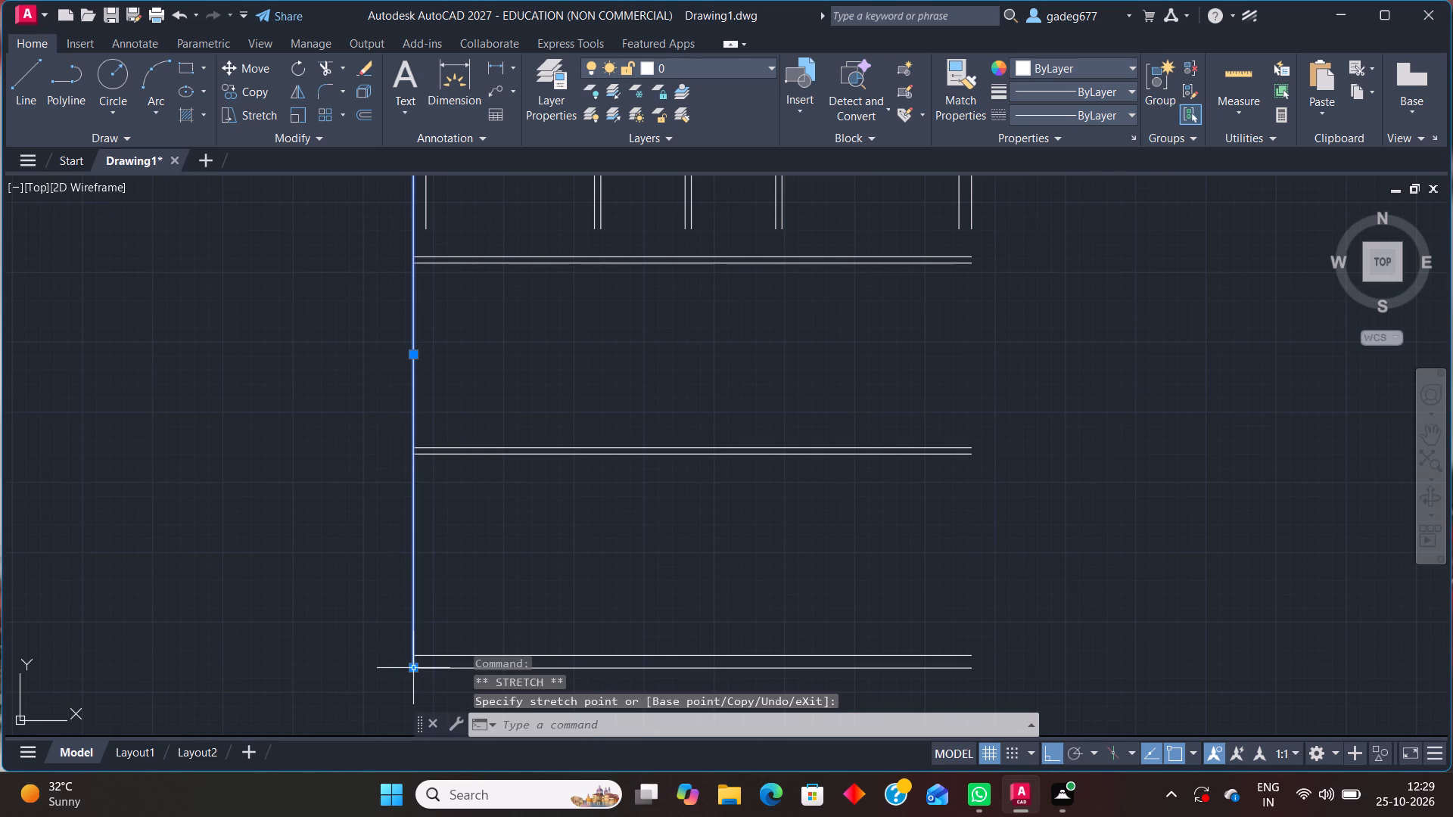
{"action": "key", "text": "Escape"}
Extend the left wall's inner line and both lines of the three vertical partitions down to the first horizontal partition's upper line.
{"action": "scroll", "coordinate": [459, 584], "scroll_direction": "down", "scroll_amount": 1}
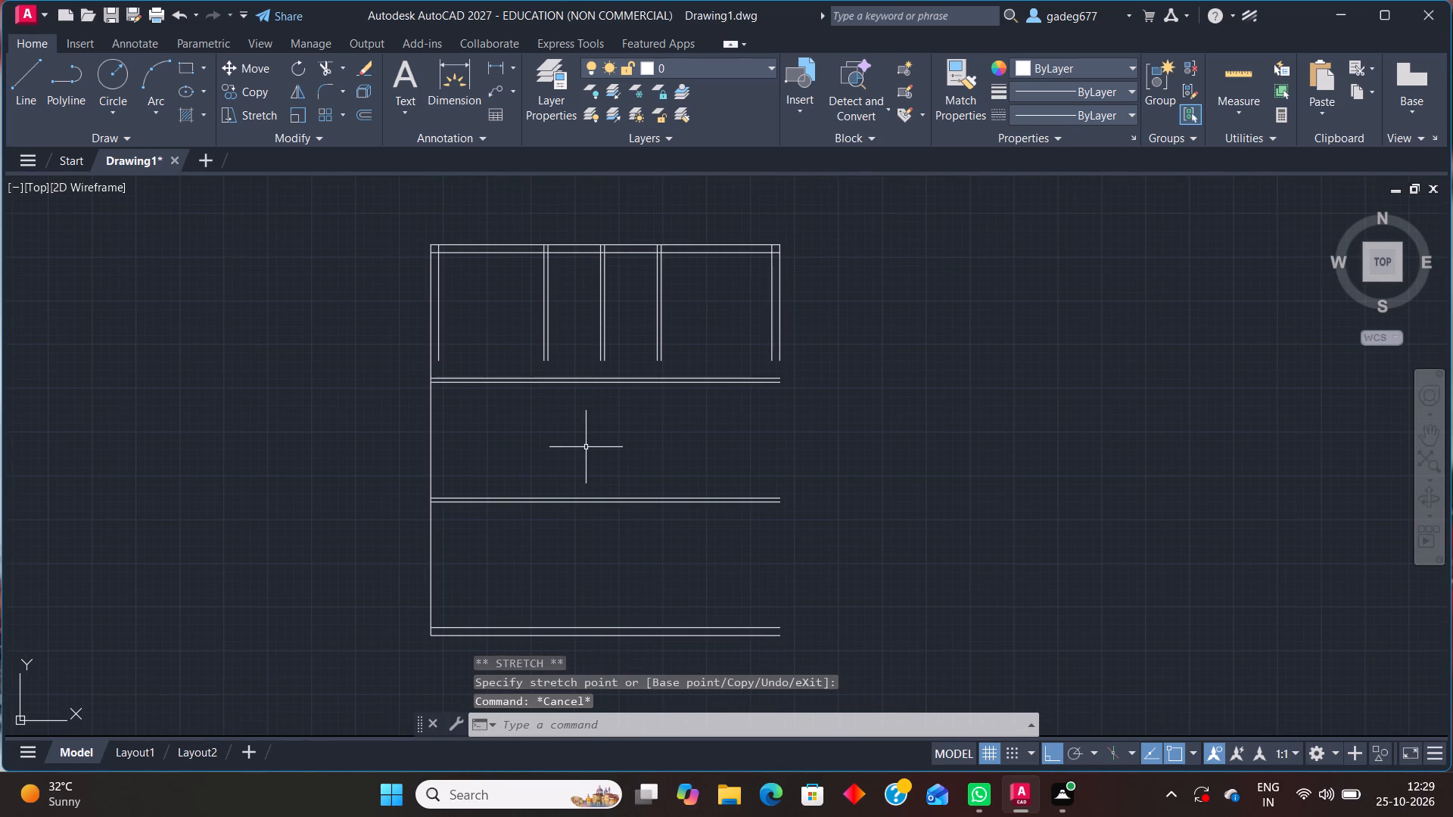
{"action": "type", "text": "ex"}
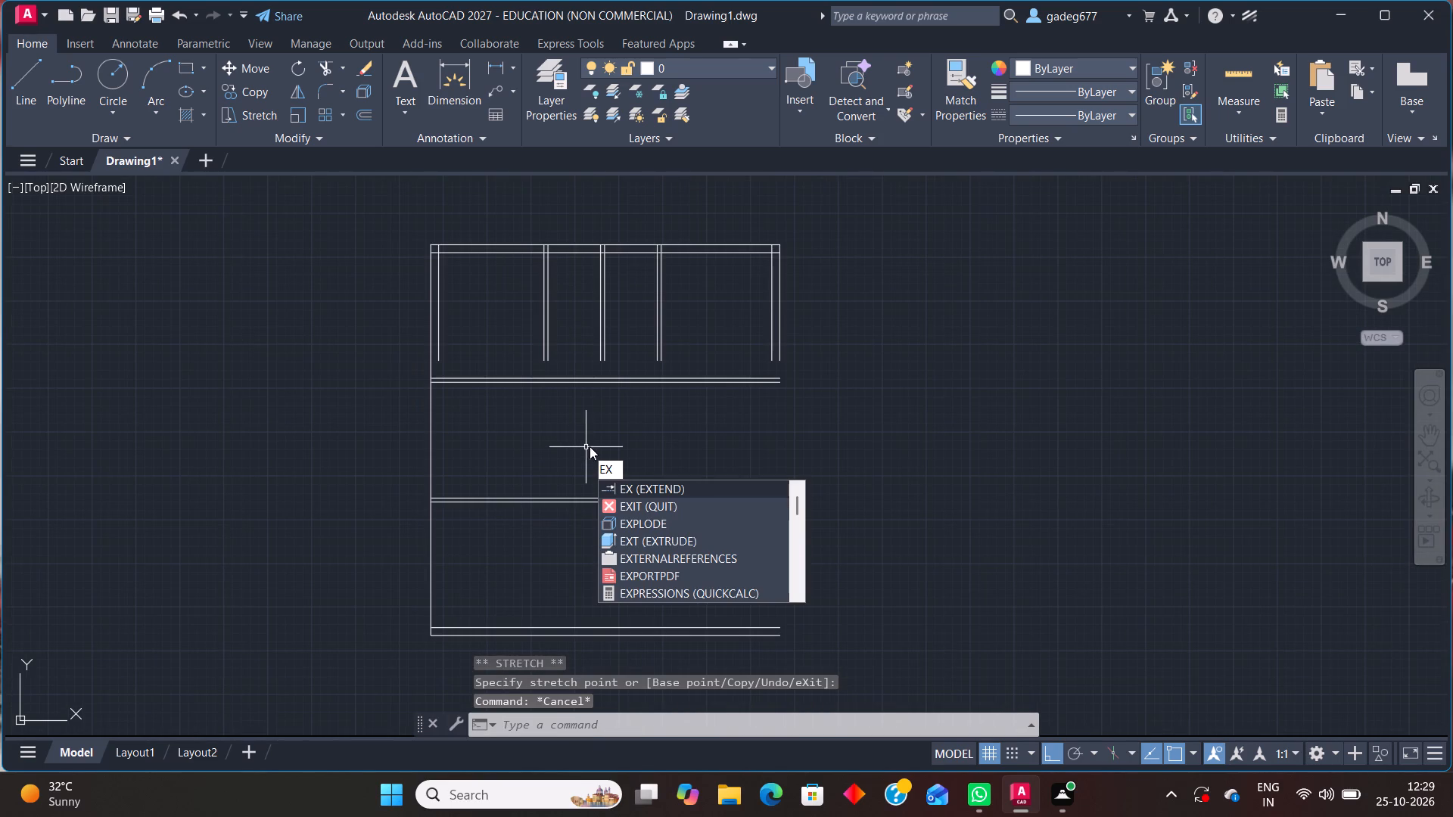
{"action": "left_click", "coordinate": [658, 489]}
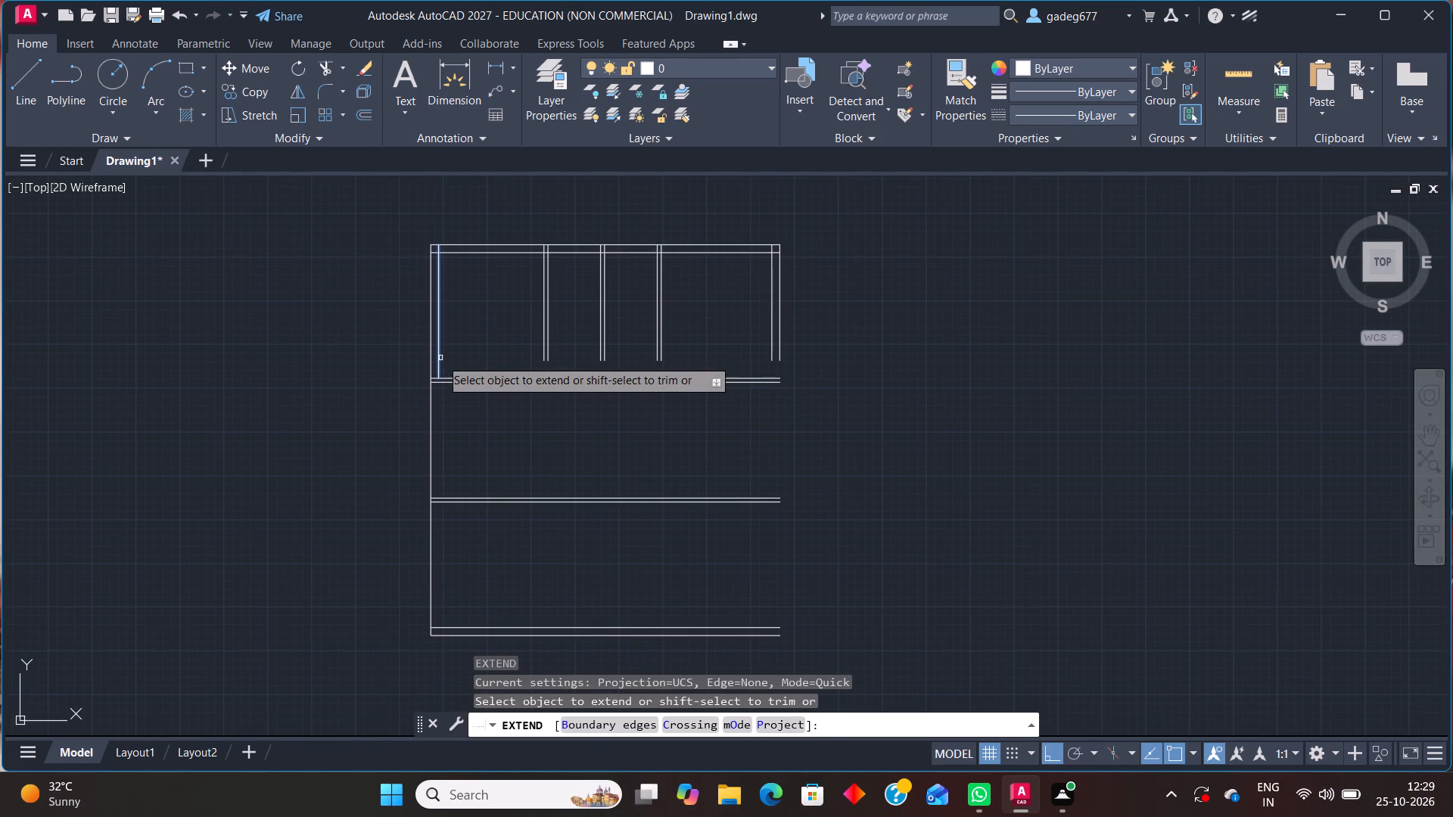
{"action": "left_click", "coordinate": [440, 359]}
{"action": "left_click", "coordinate": [547, 340]}
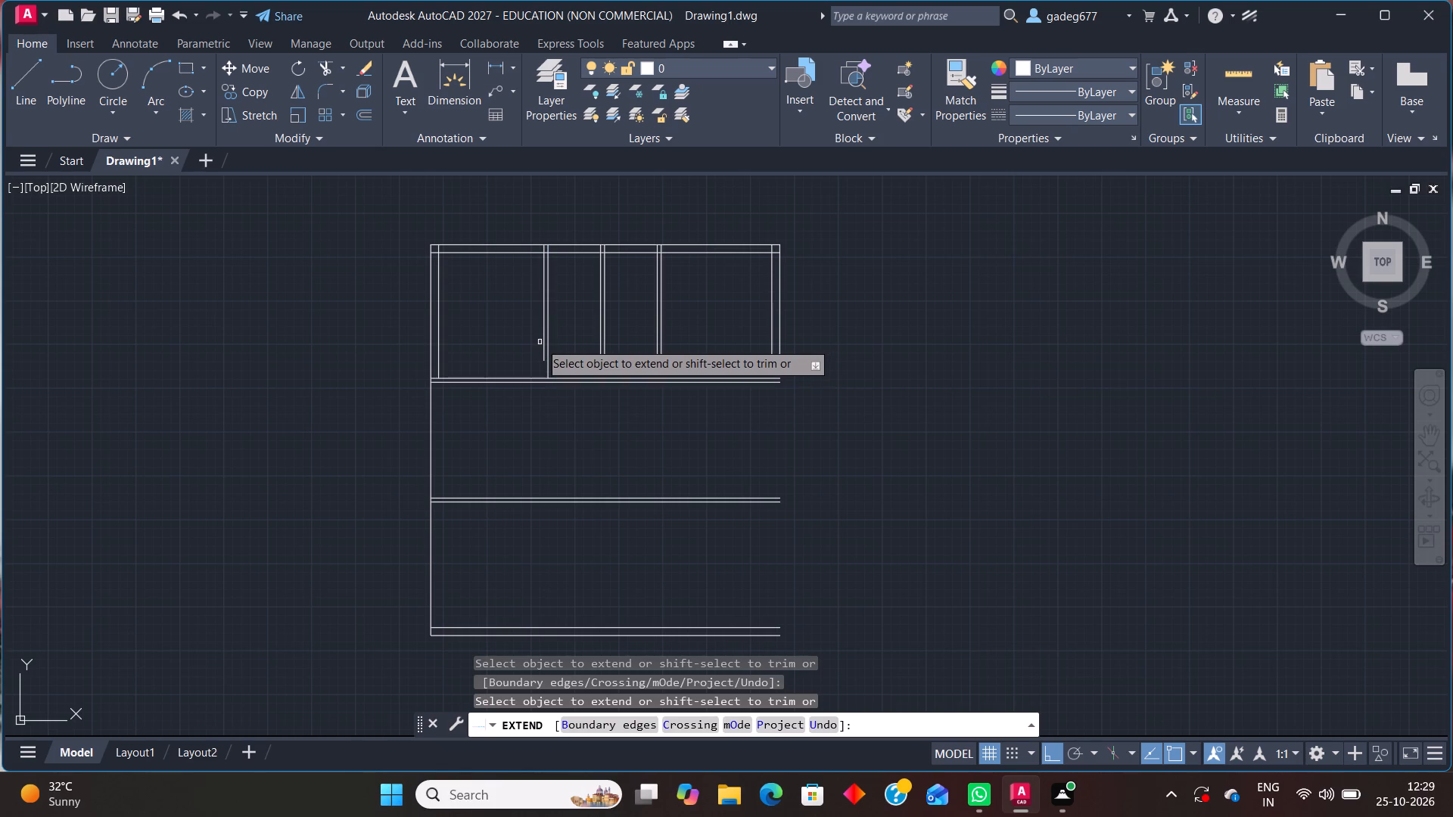
{"action": "left_click", "coordinate": [541, 338]}
{"action": "left_click", "coordinate": [602, 331]}
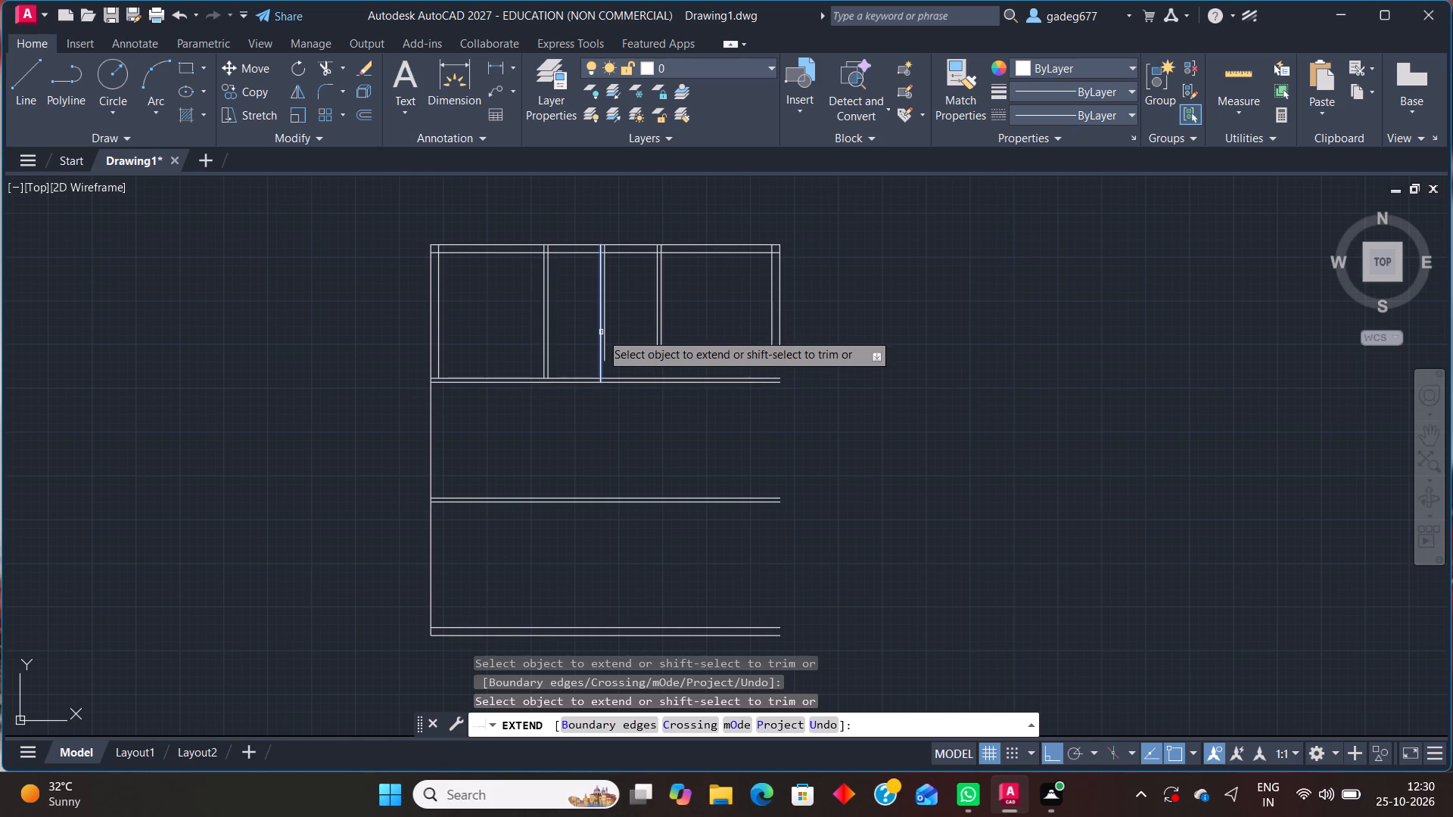
{"action": "left_click", "coordinate": [606, 333]}
{"action": "left_click", "coordinate": [662, 330]}
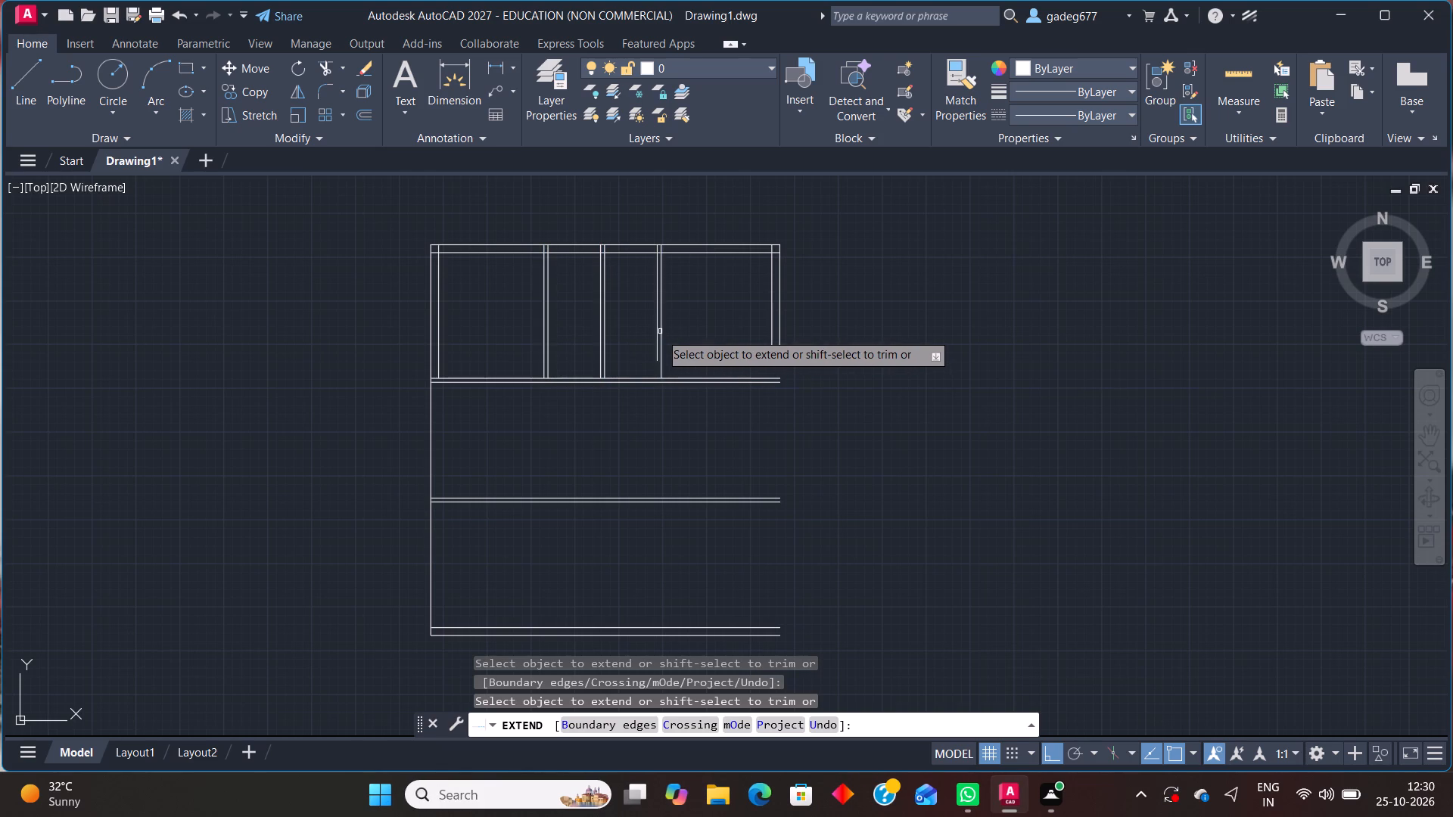
{"action": "left_click", "coordinate": [655, 341]}
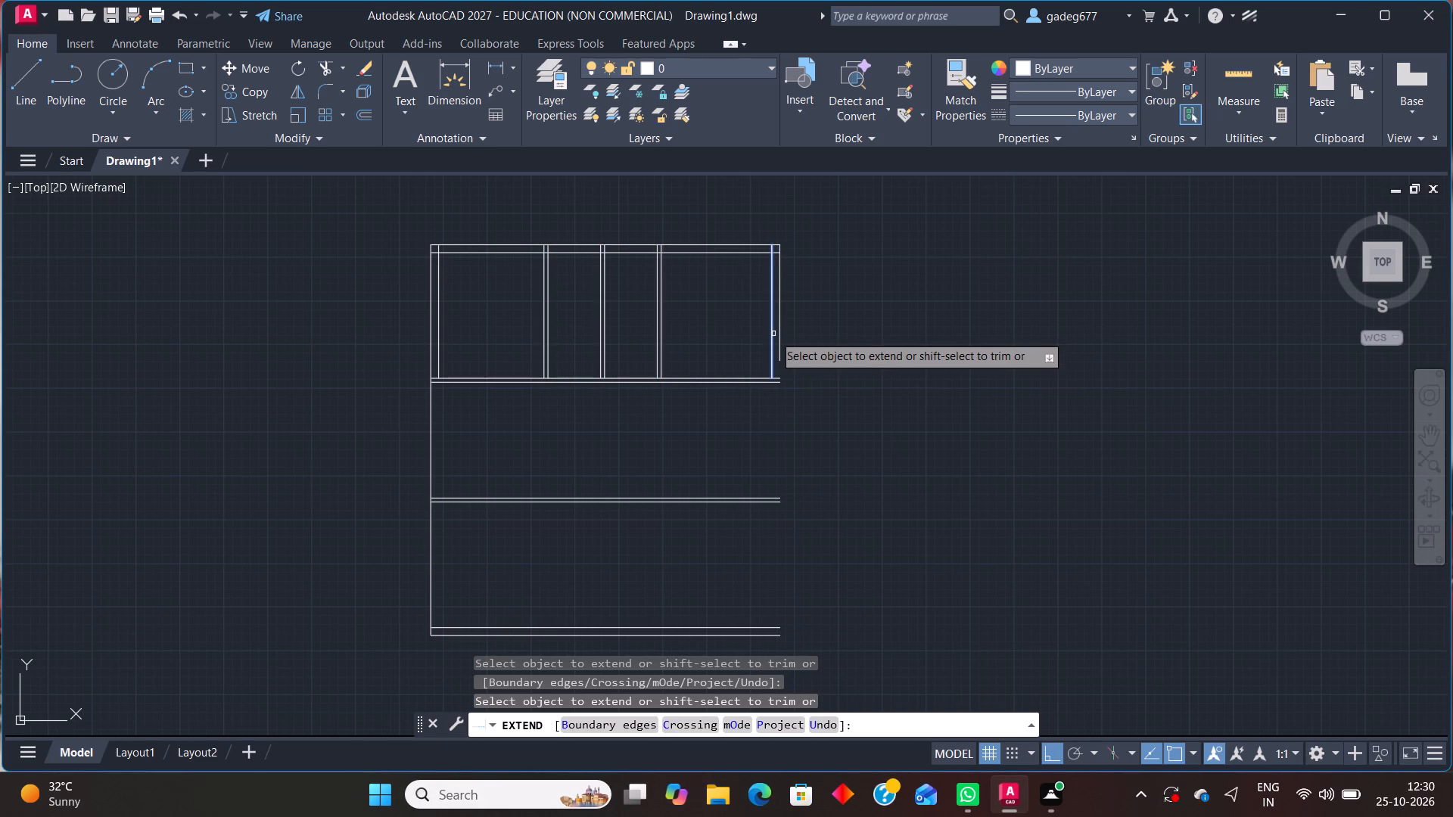
Extend the right wall's outer line down to the bottom wall's outer line and its inner line to the bottom wall's inner line.
{"action": "left_click", "coordinate": [773, 334]}
{"action": "left_click", "coordinate": [778, 334]}
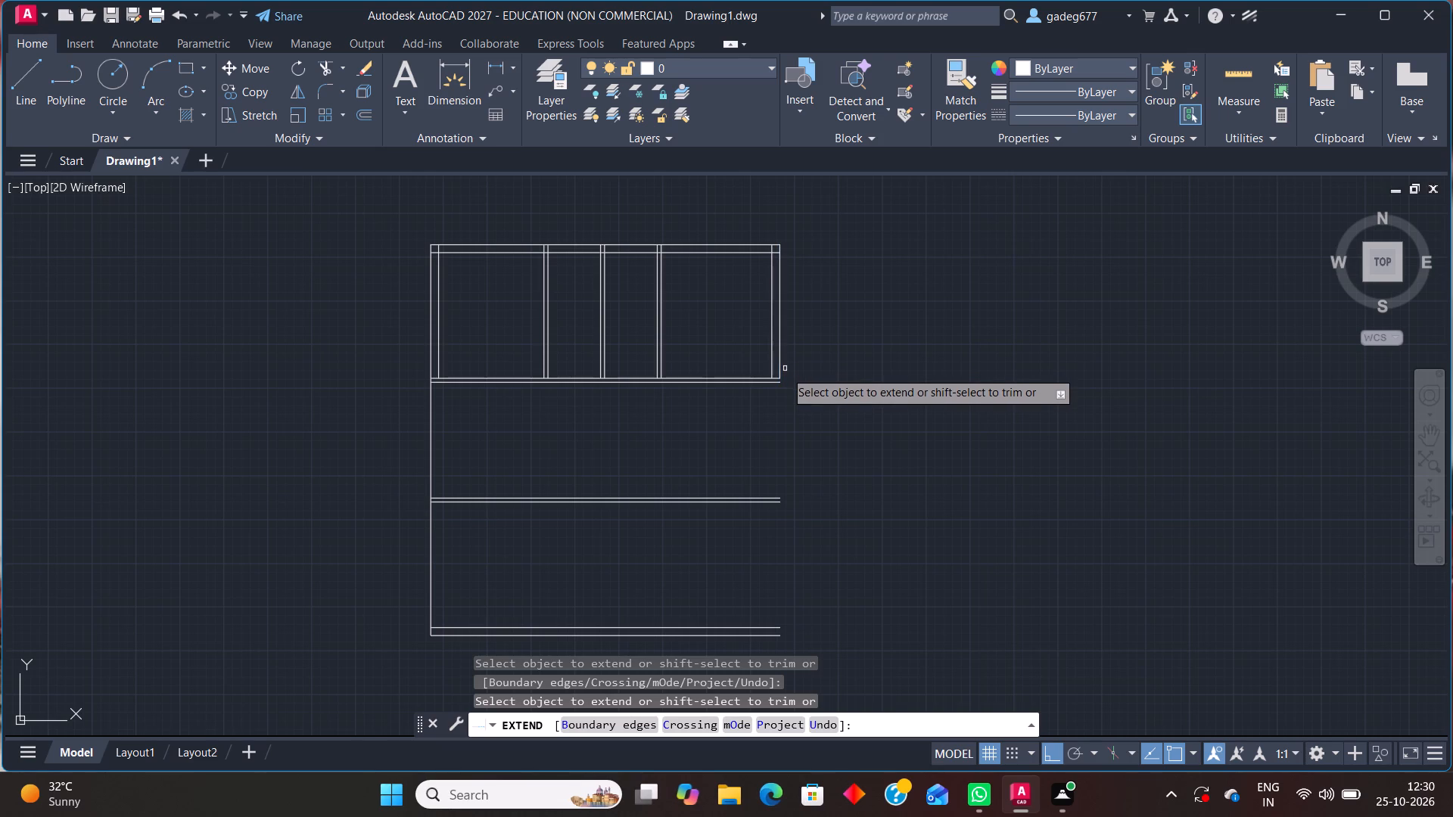
{"action": "left_click", "coordinate": [777, 371]}
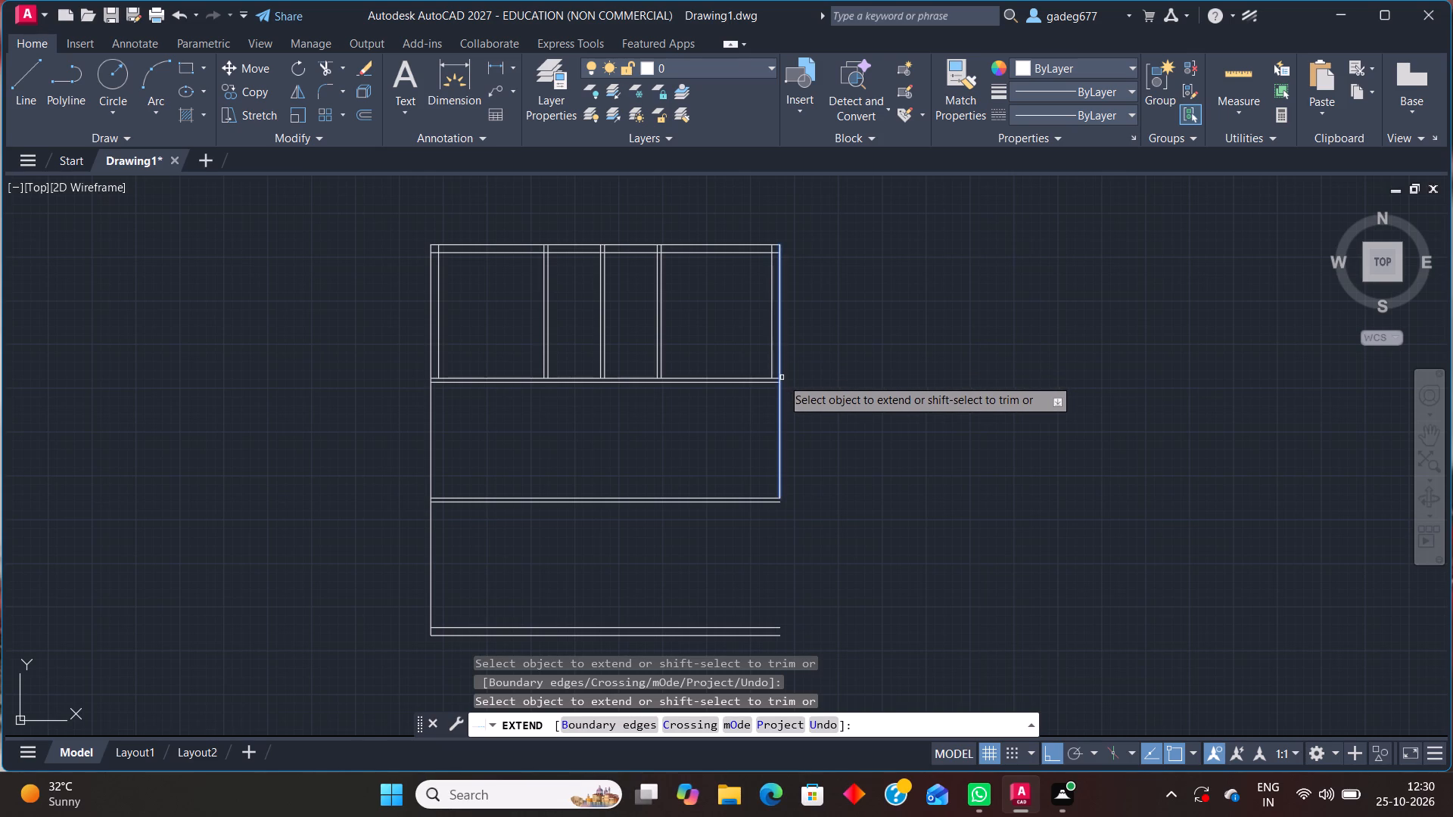
{"action": "left_click", "coordinate": [782, 378]}
{"action": "left_click", "coordinate": [782, 432]}
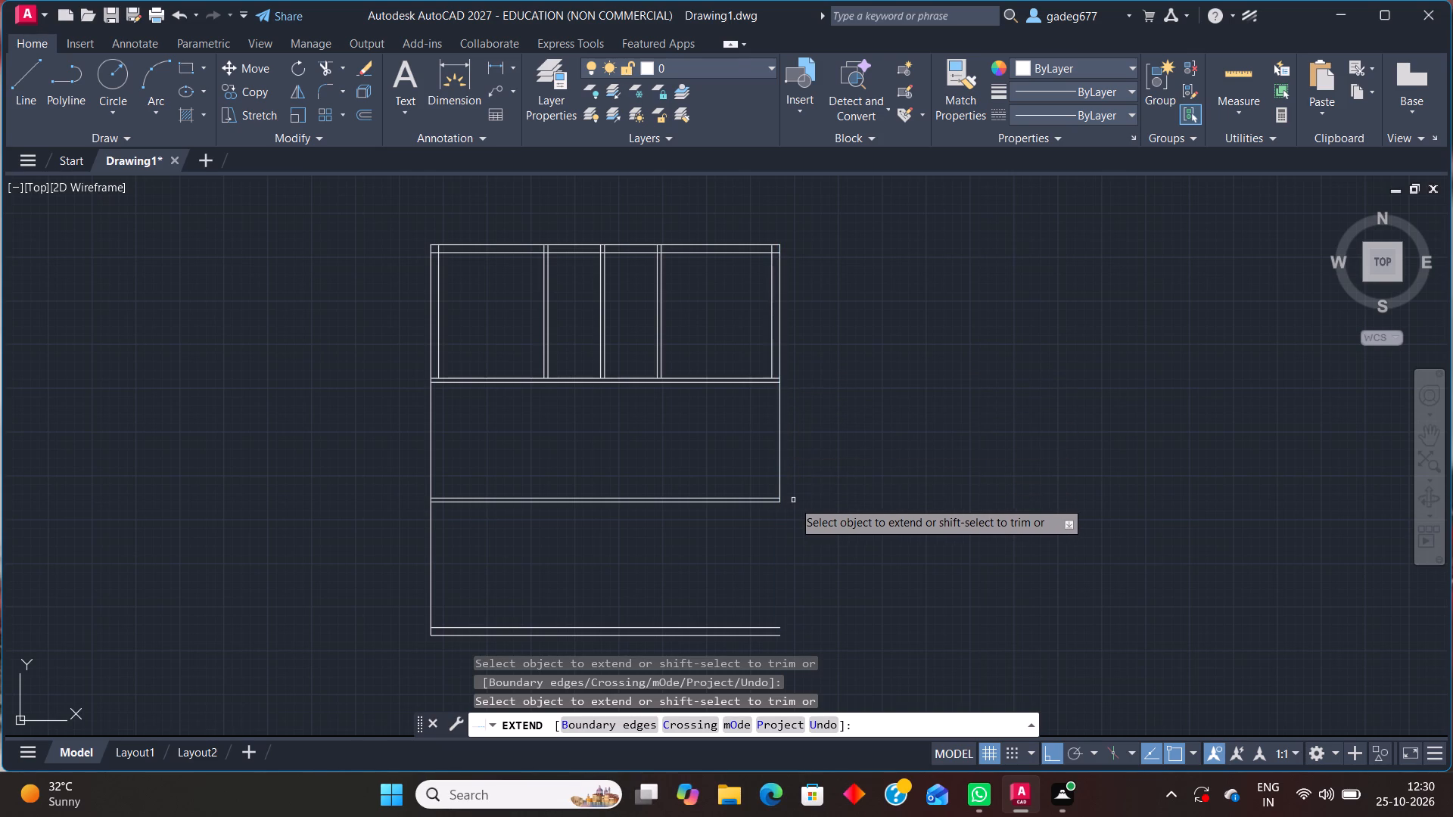
{"action": "left_click", "coordinate": [779, 485]}
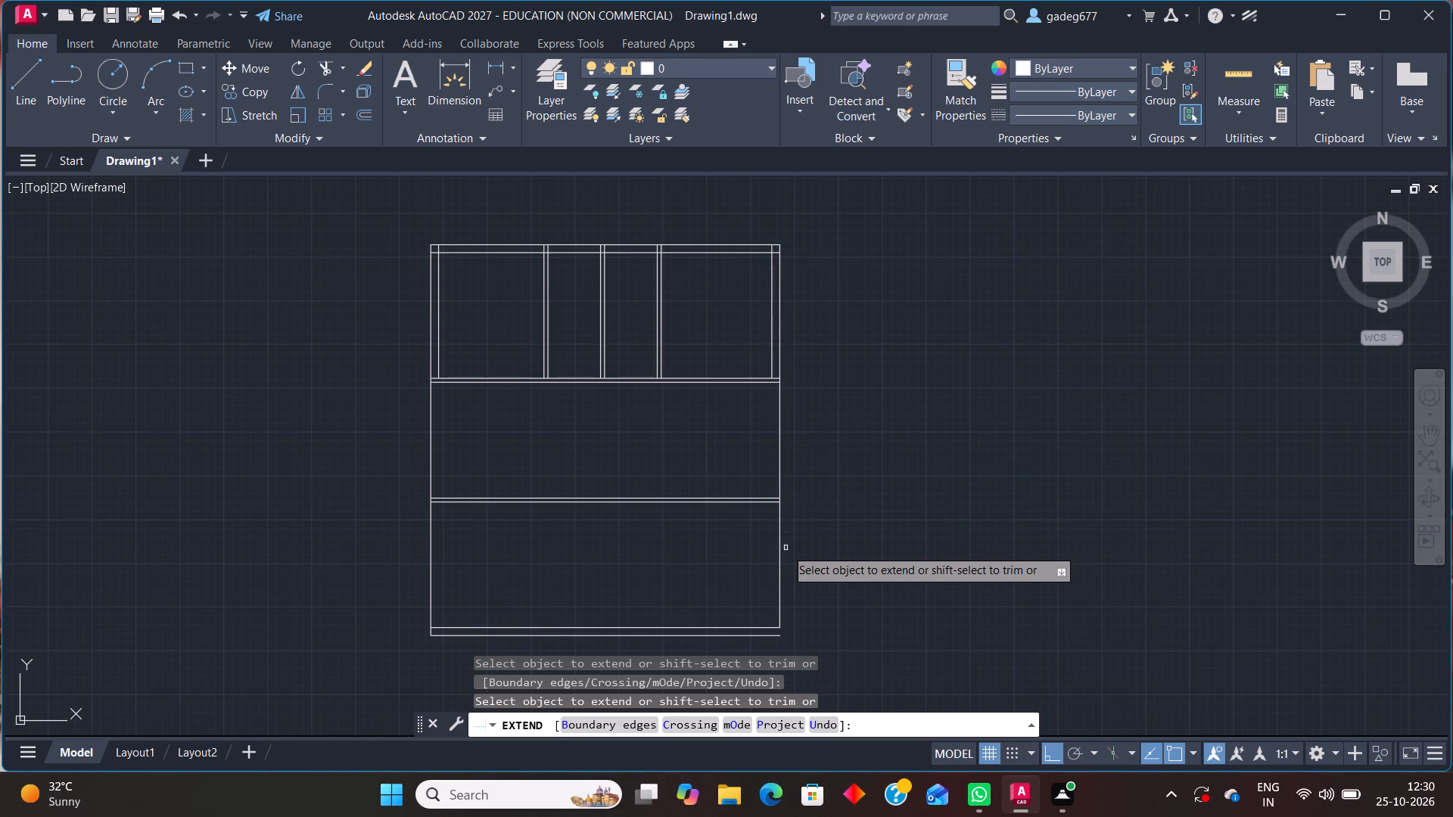
{"action": "left_click", "coordinate": [781, 555]}
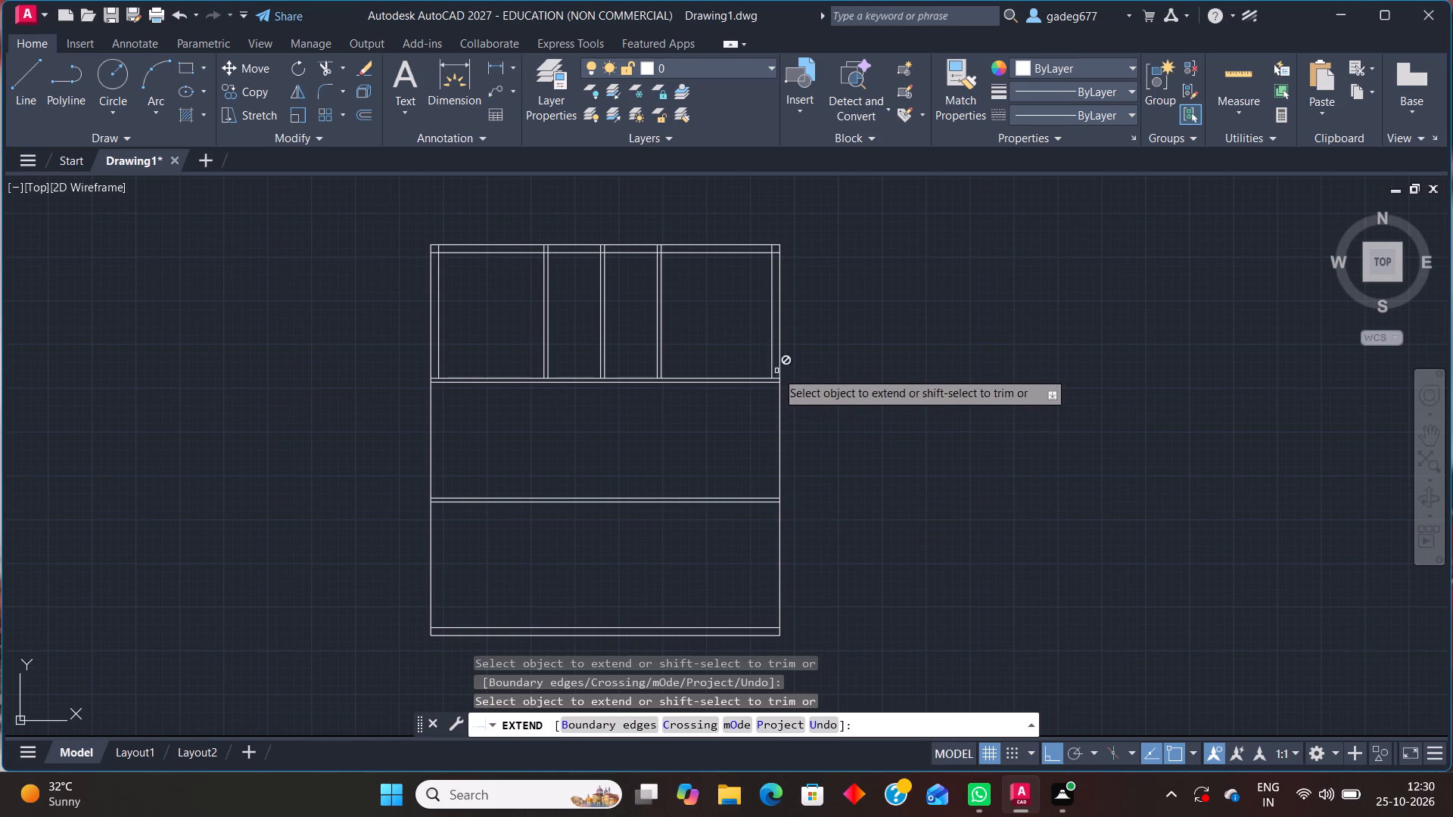
{"action": "left_click", "coordinate": [774, 370]}
{"action": "left_click", "coordinate": [770, 381]}
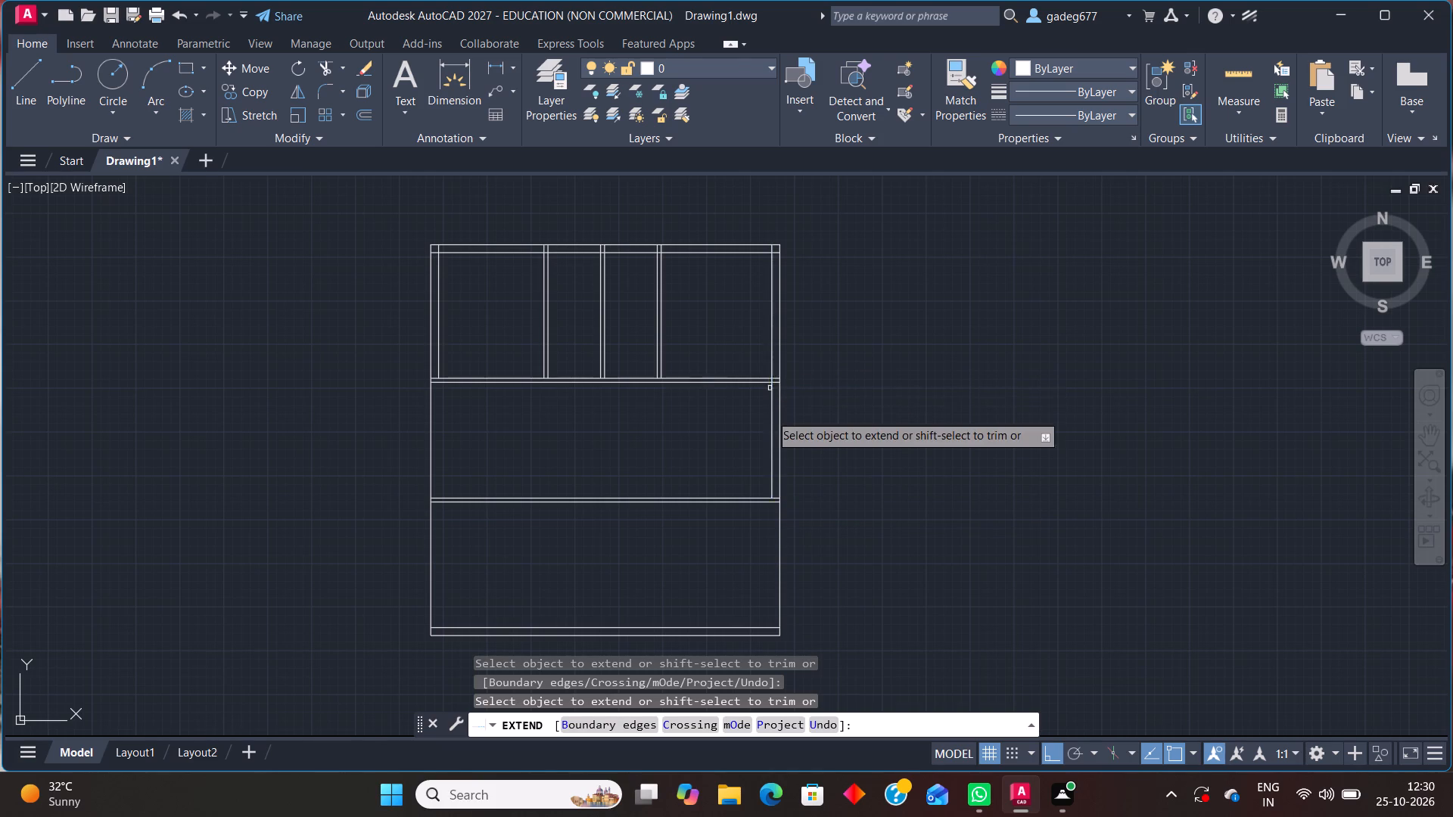
{"action": "left_click", "coordinate": [773, 443]}
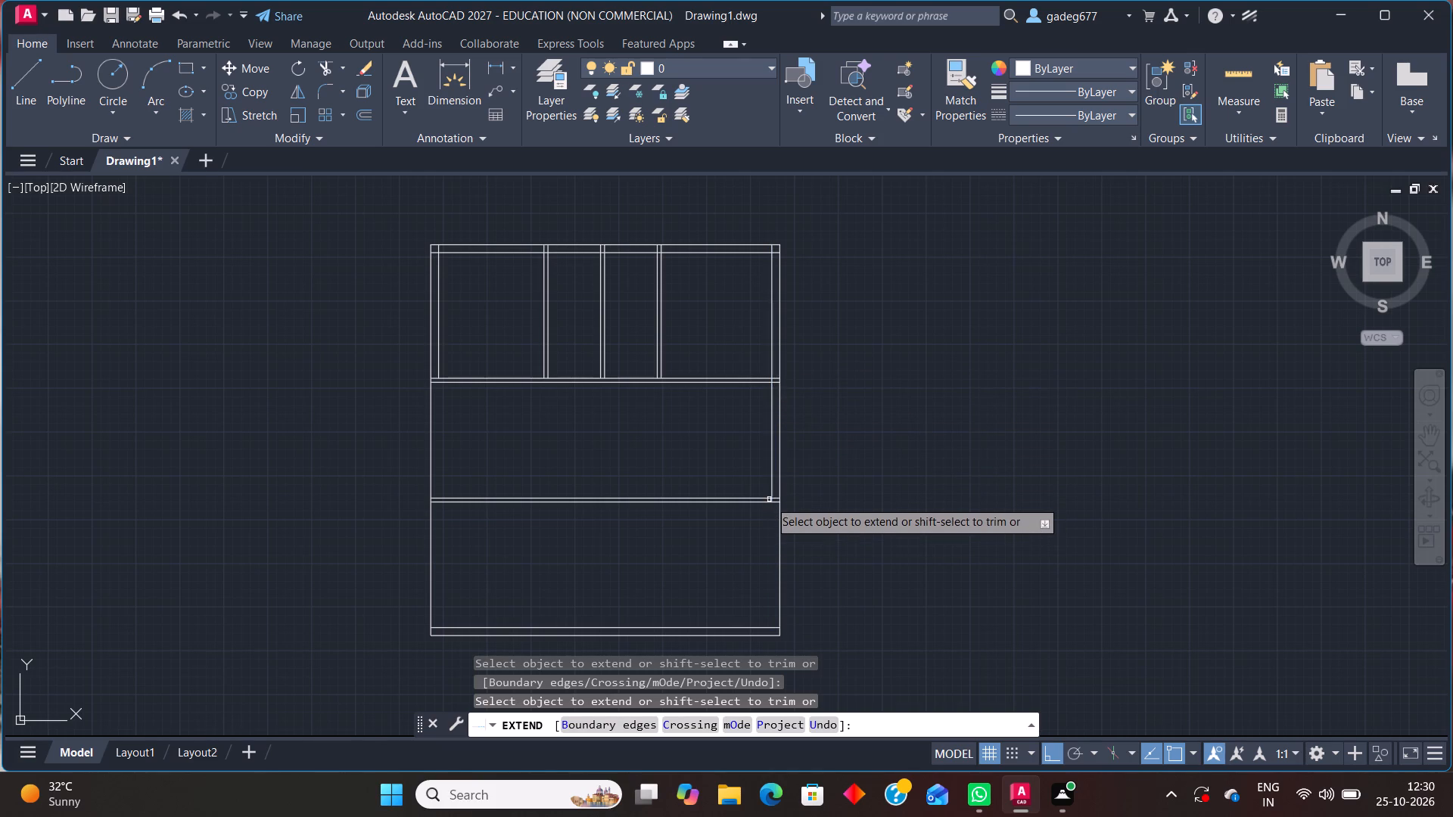
{"action": "left_click", "coordinate": [773, 490]}
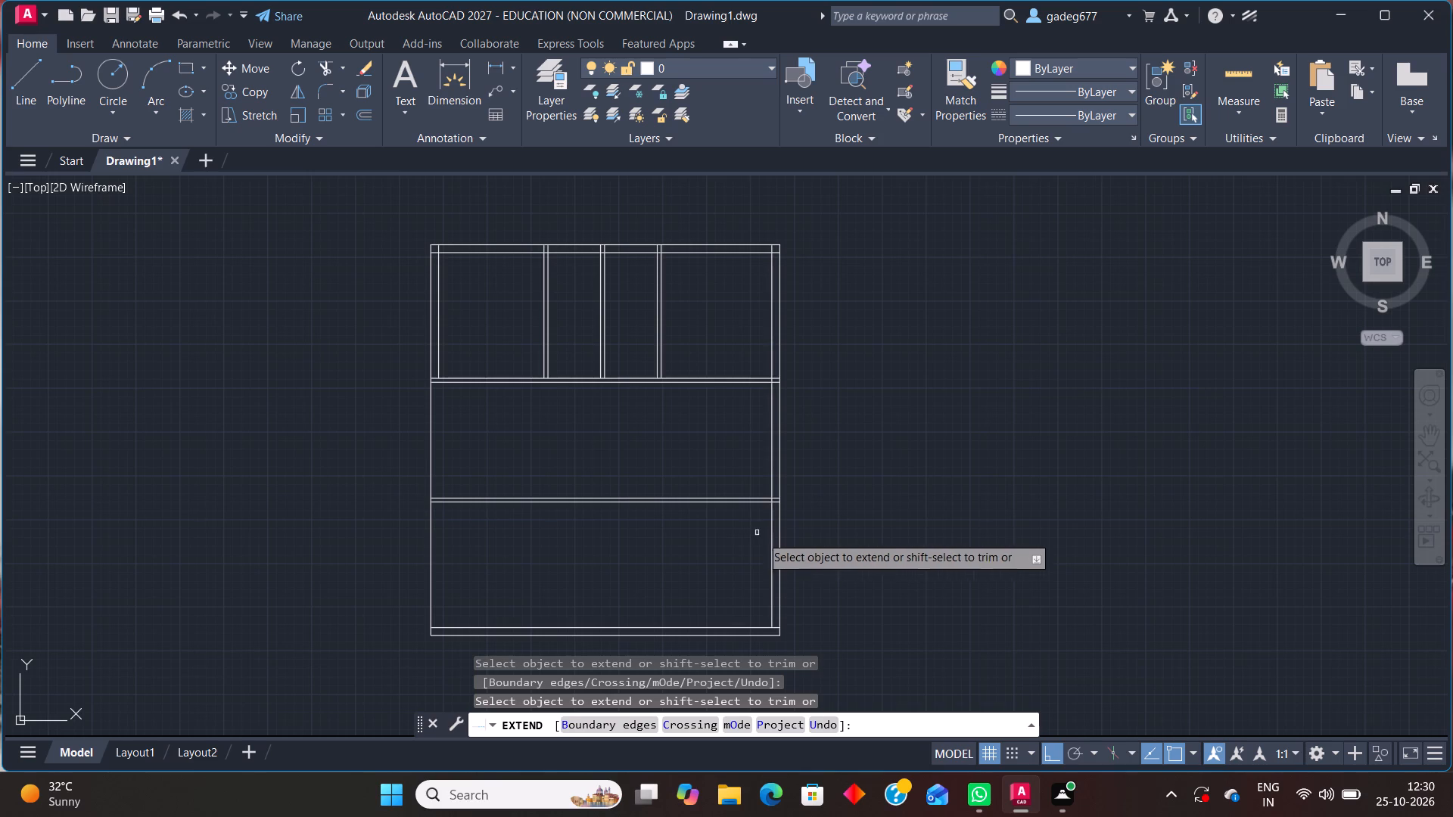
{"action": "key", "text": "Escape"}
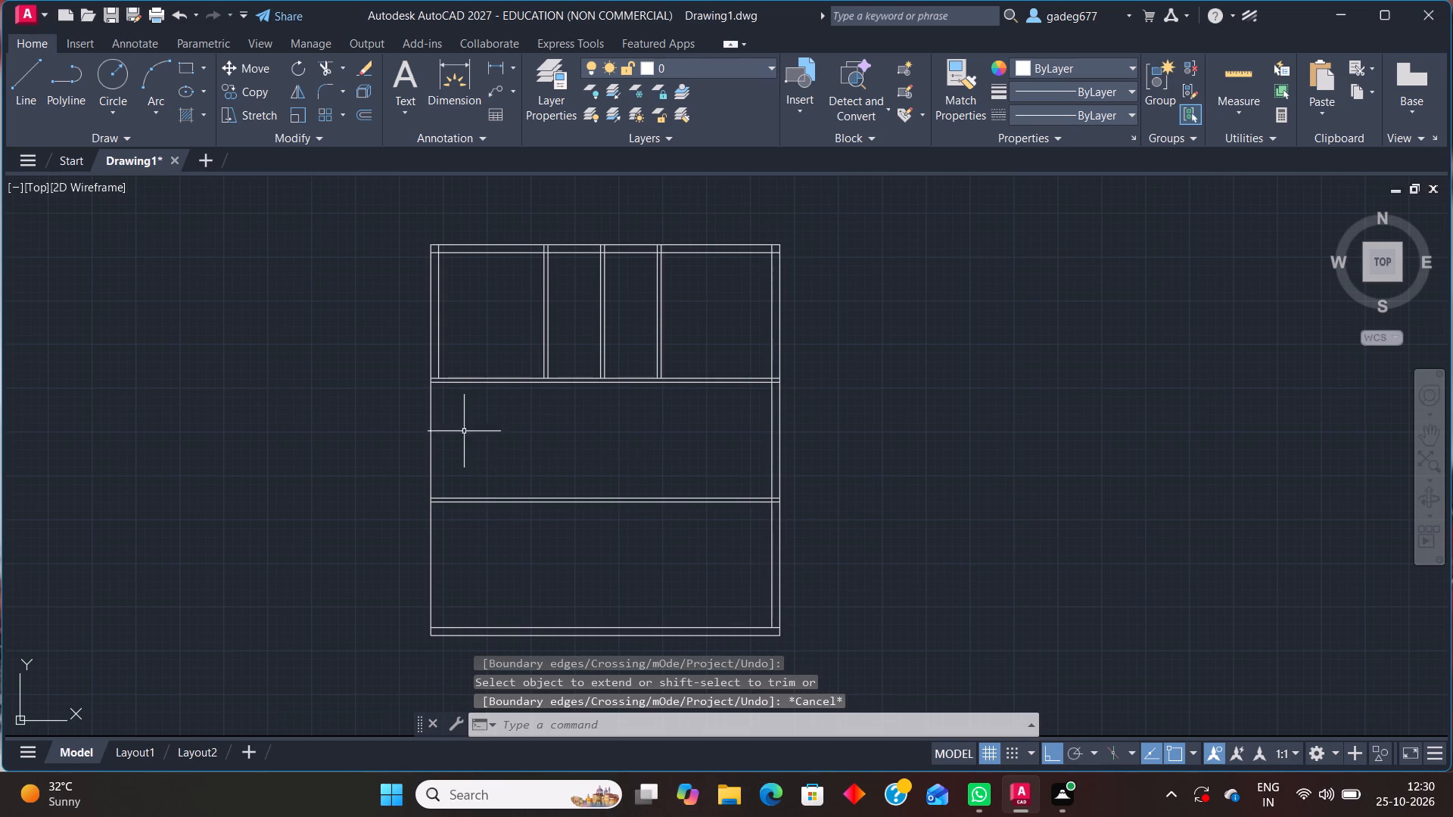
Stretch the lower end of the left wall's inner line down to between the bottom wall's inner and outer lines.
{"action": "left_click", "coordinate": [437, 347]}
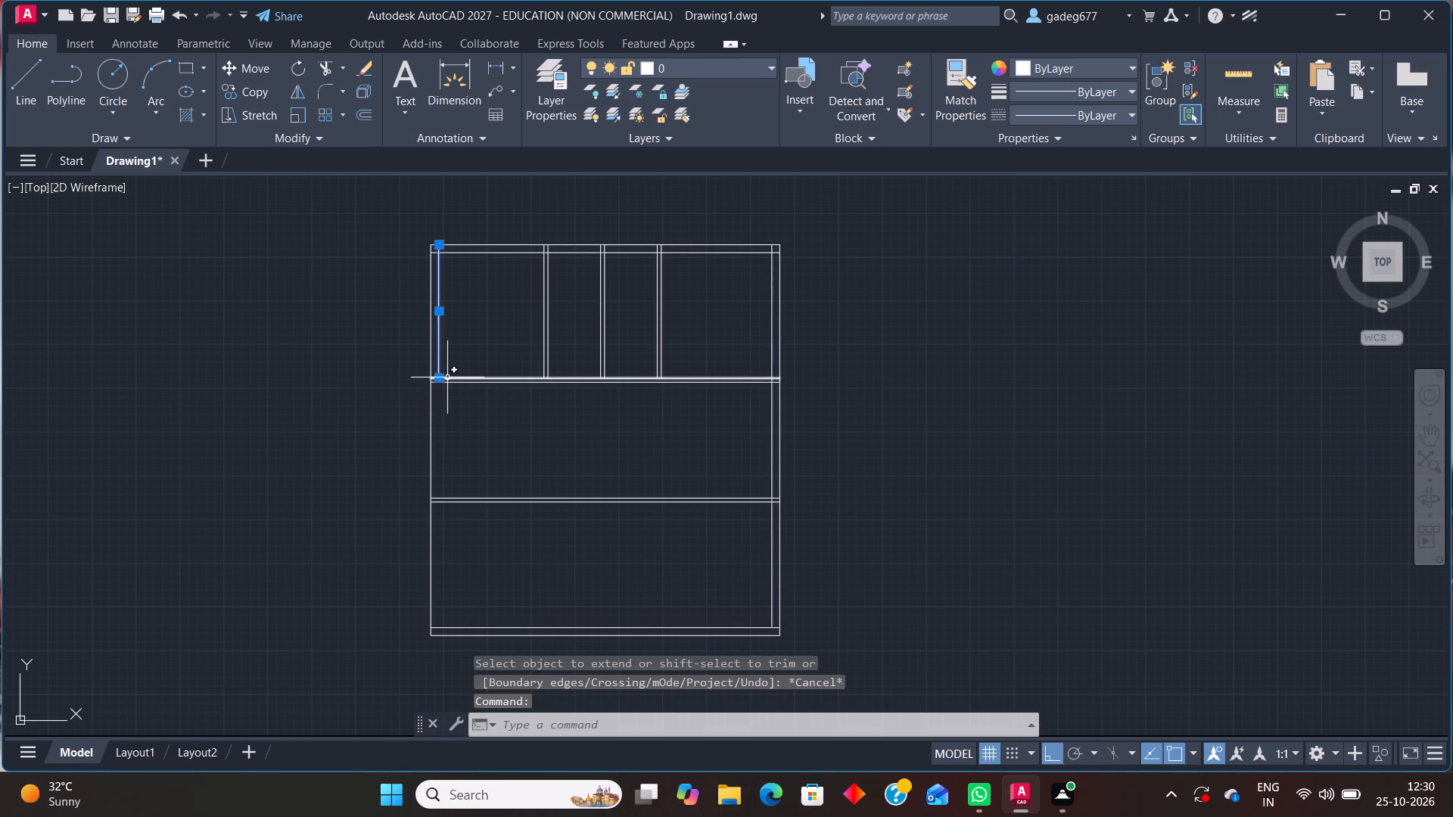
{"action": "left_click", "coordinate": [438, 378]}
{"action": "scroll", "coordinate": [445, 624], "scroll_direction": "up", "scroll_amount": 3}
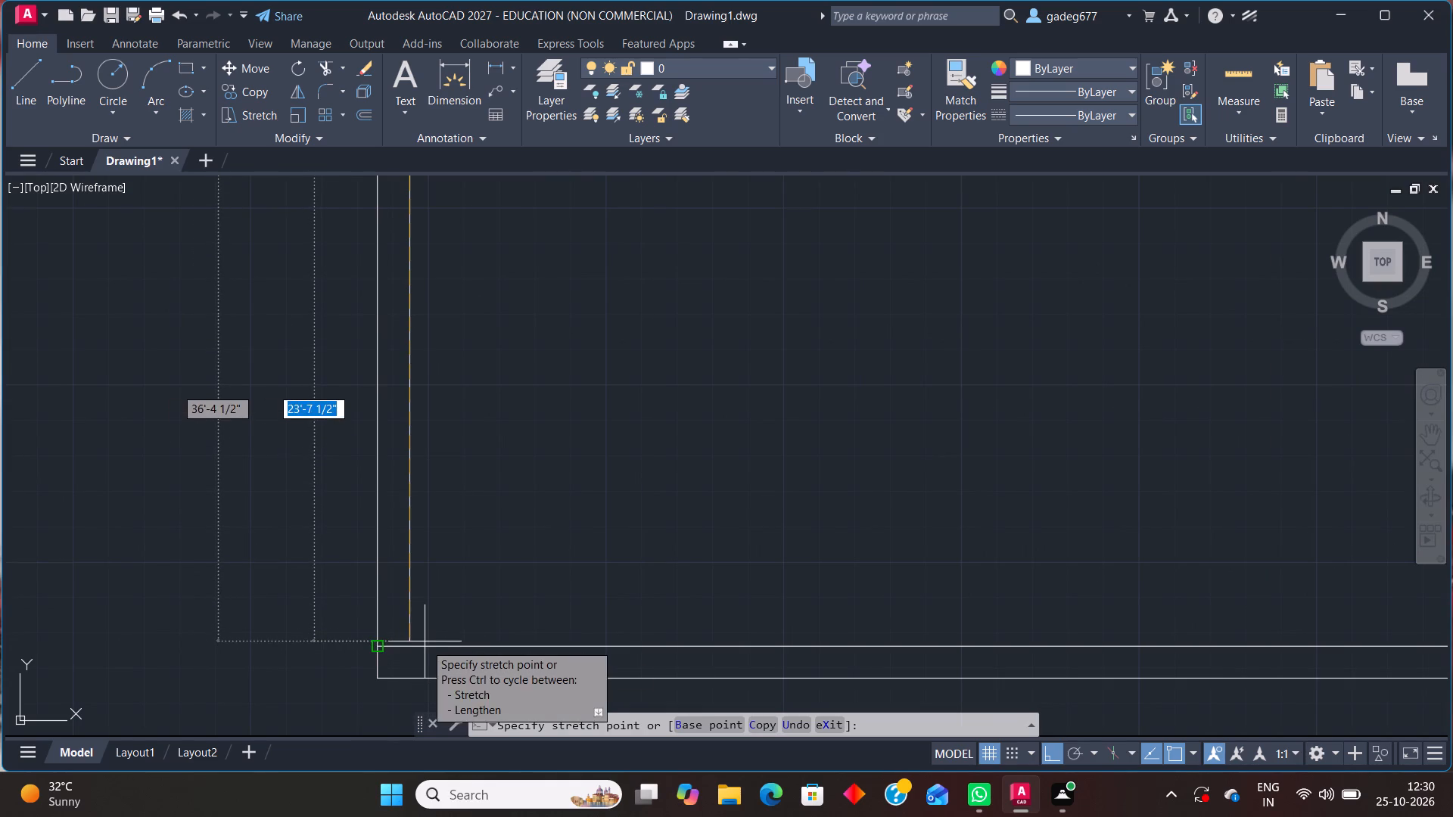
{"action": "left_click", "coordinate": [407, 658]}
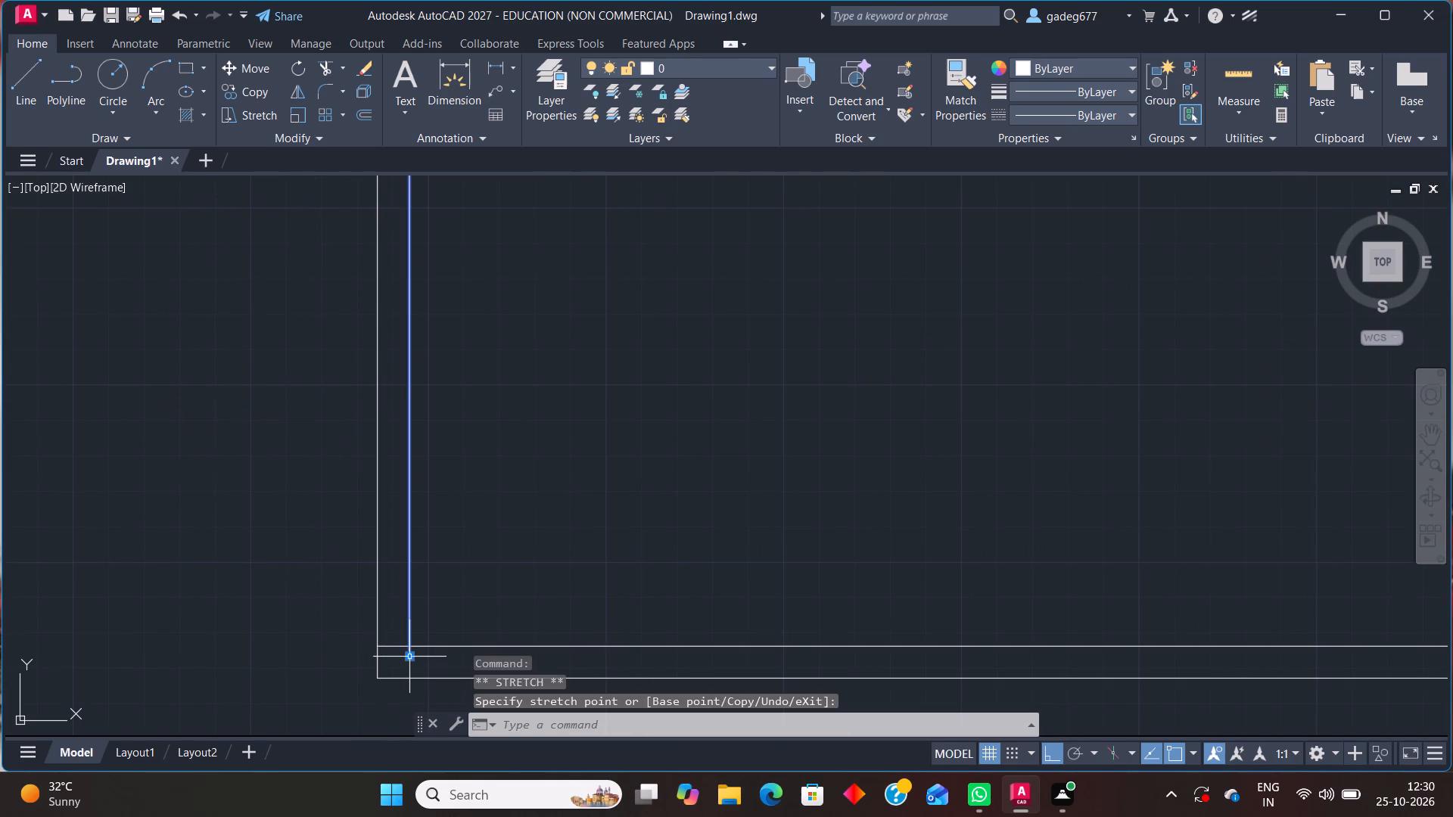
{"action": "key", "text": "Escape"}
Try 8 as the TRACKPATH system variable's value, and set it to 3 instead.
{"action": "scroll", "coordinate": [479, 542], "scroll_direction": "down", "scroll_amount": 4}
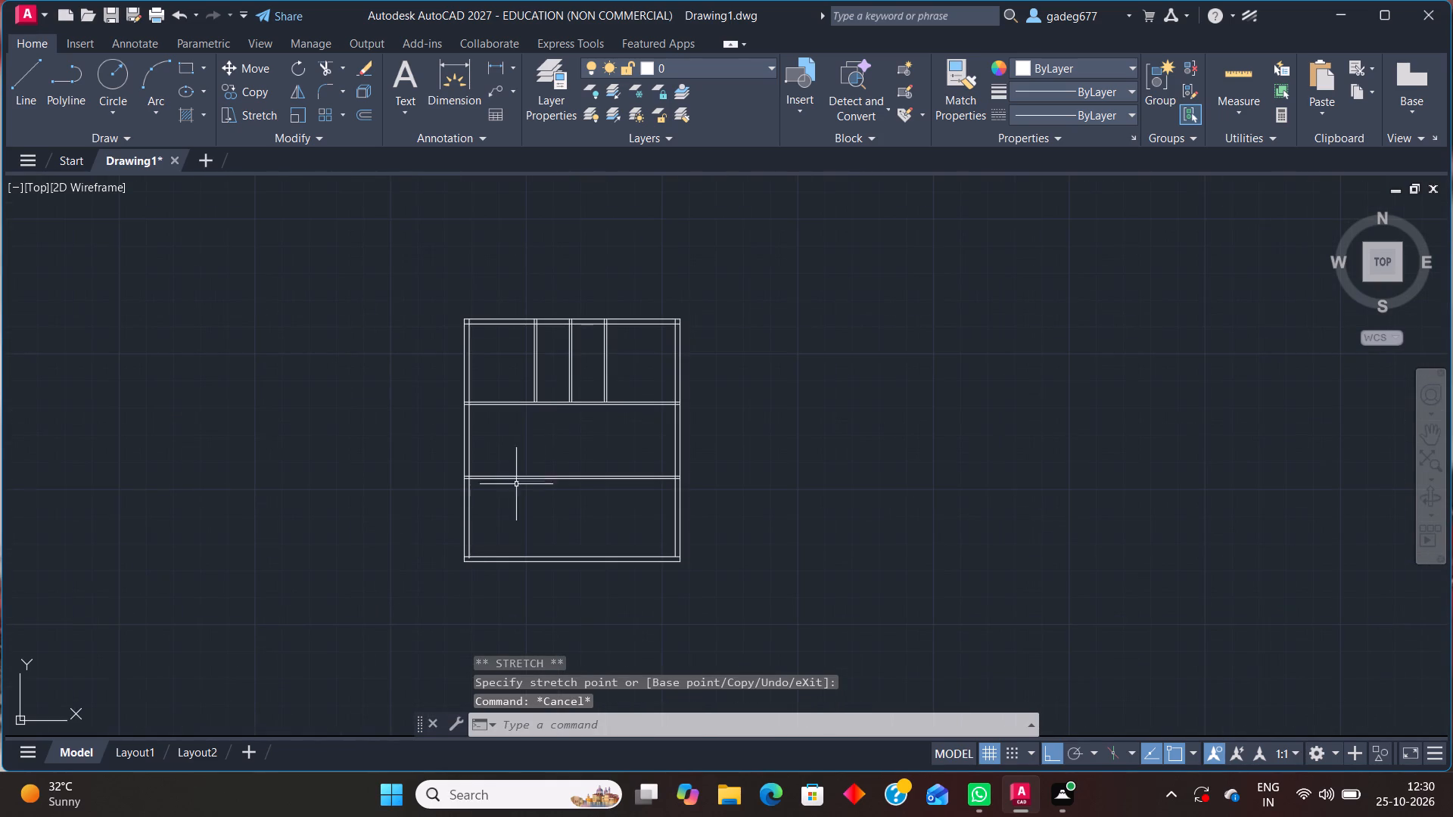
{"action": "middle_click_drag", "start_coordinate": [557, 414], "coordinate": [546, 651]}
{"action": "scroll", "coordinate": [488, 571], "scroll_direction": "up", "scroll_amount": 2}
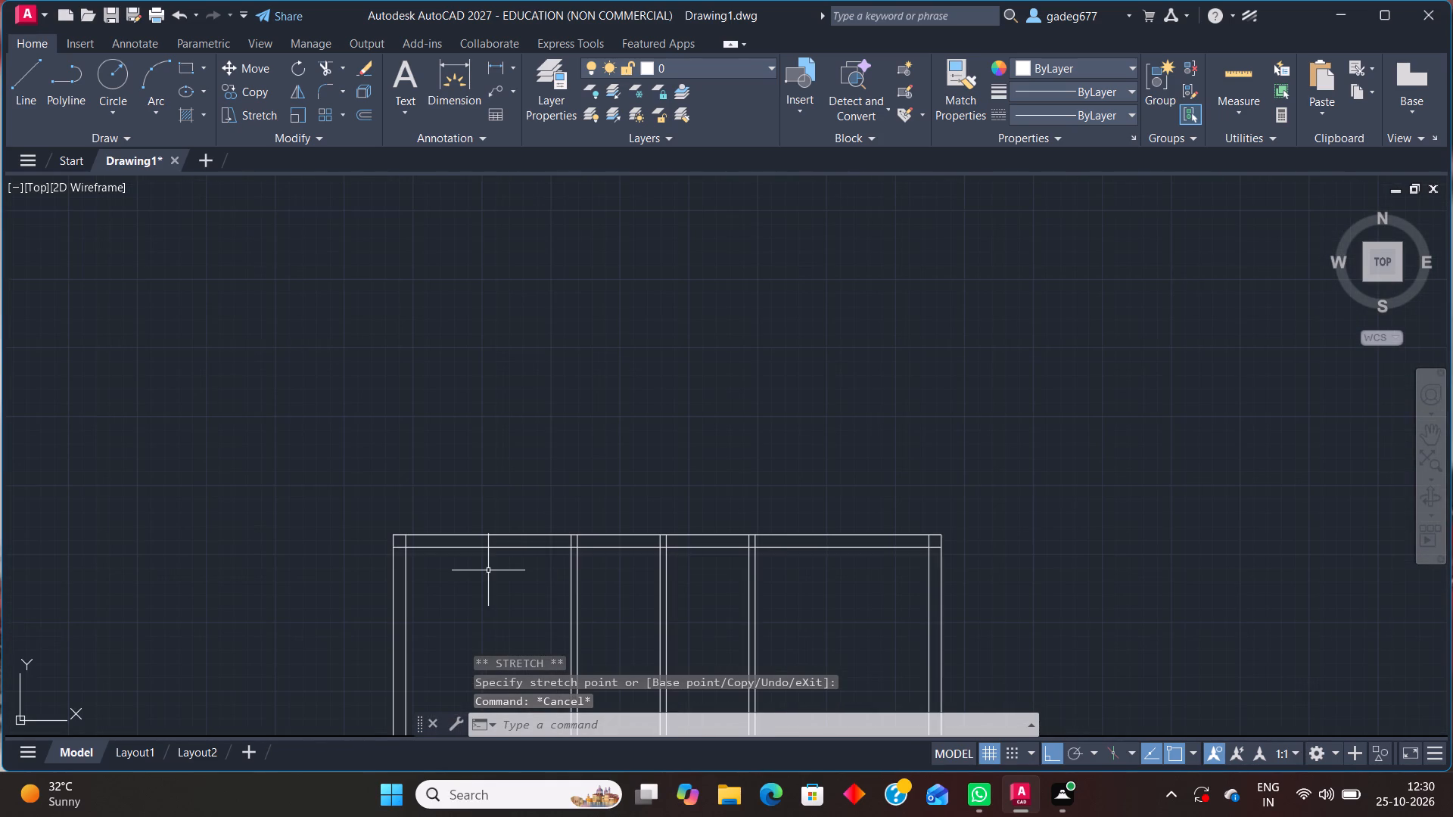
{"action": "middle_click_drag", "start_coordinate": [486, 569], "coordinate": [486, 555]}
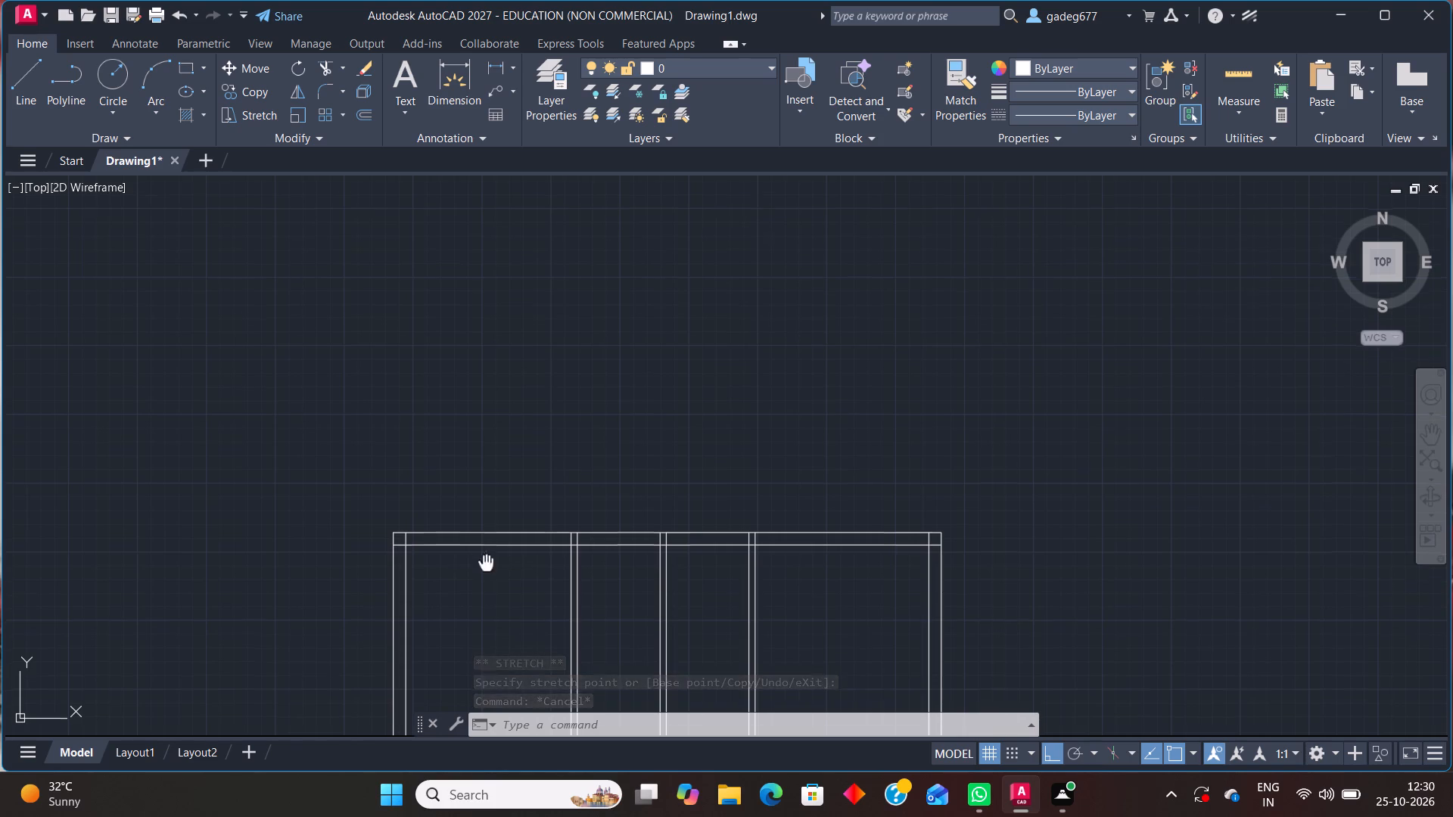
{"action": "middle_click_drag", "start_coordinate": [486, 555], "coordinate": [484, 427]}
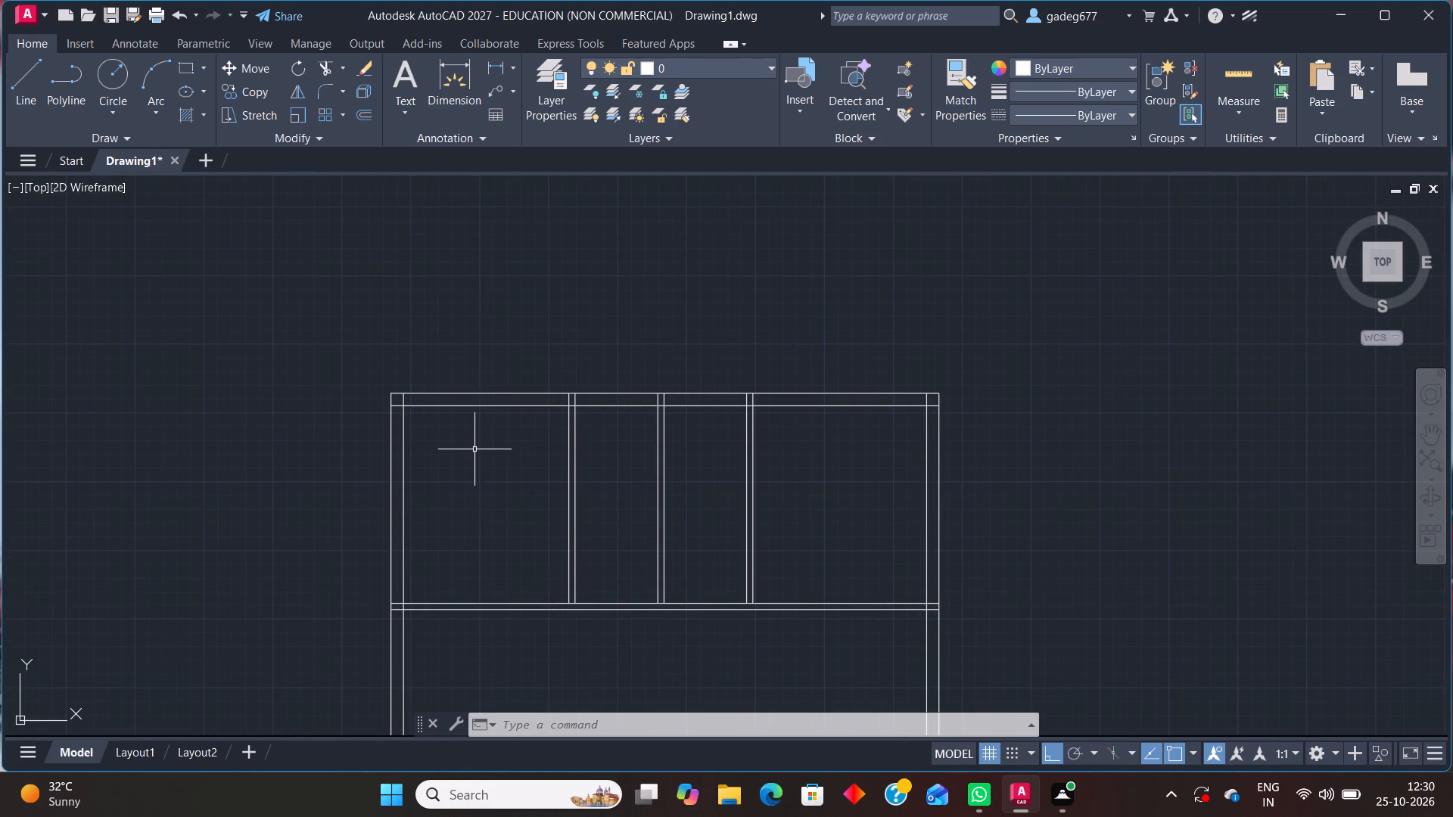
{"action": "type", "text": "tr"}
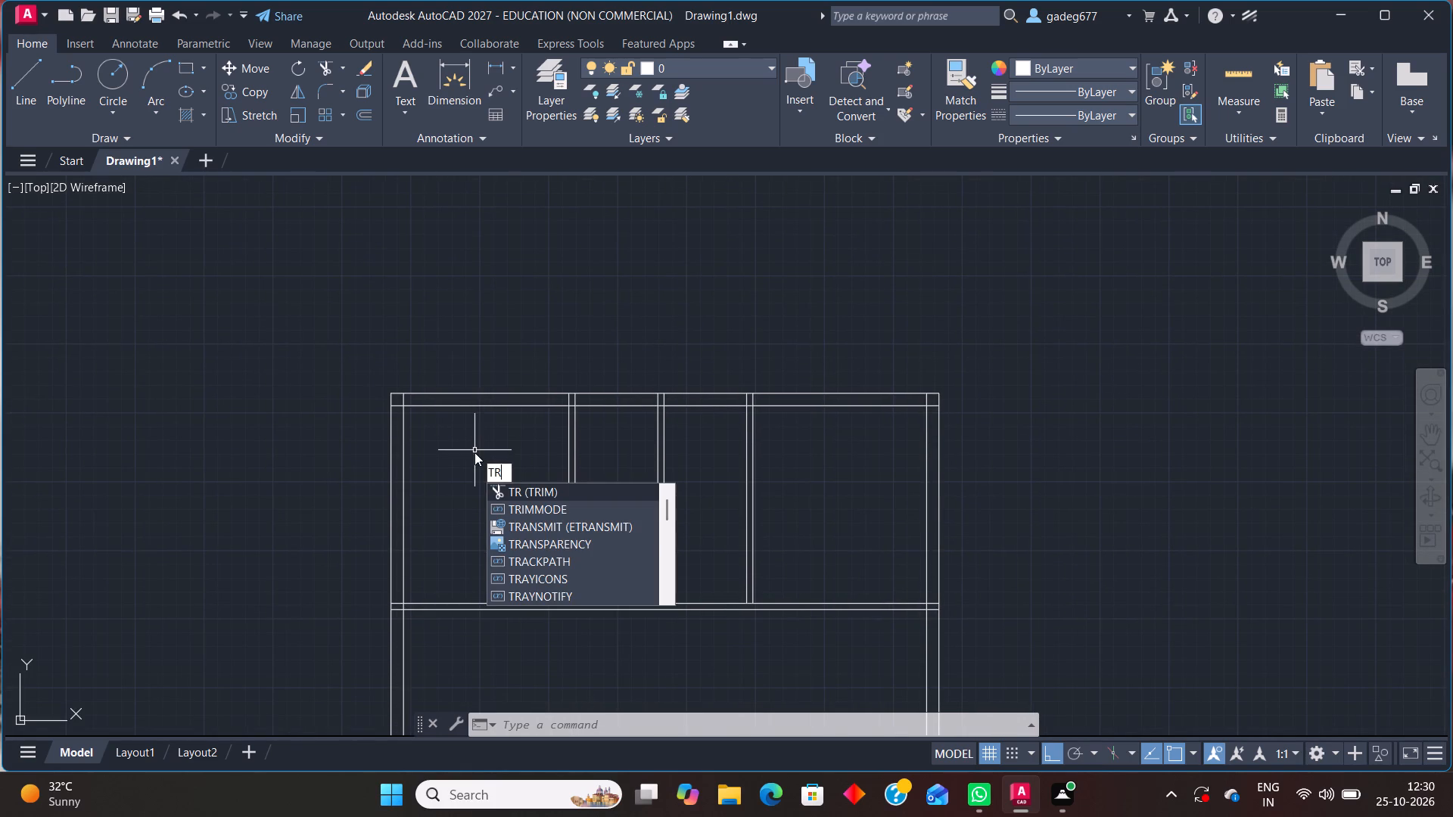
{"action": "left_click", "coordinate": [531, 558]}
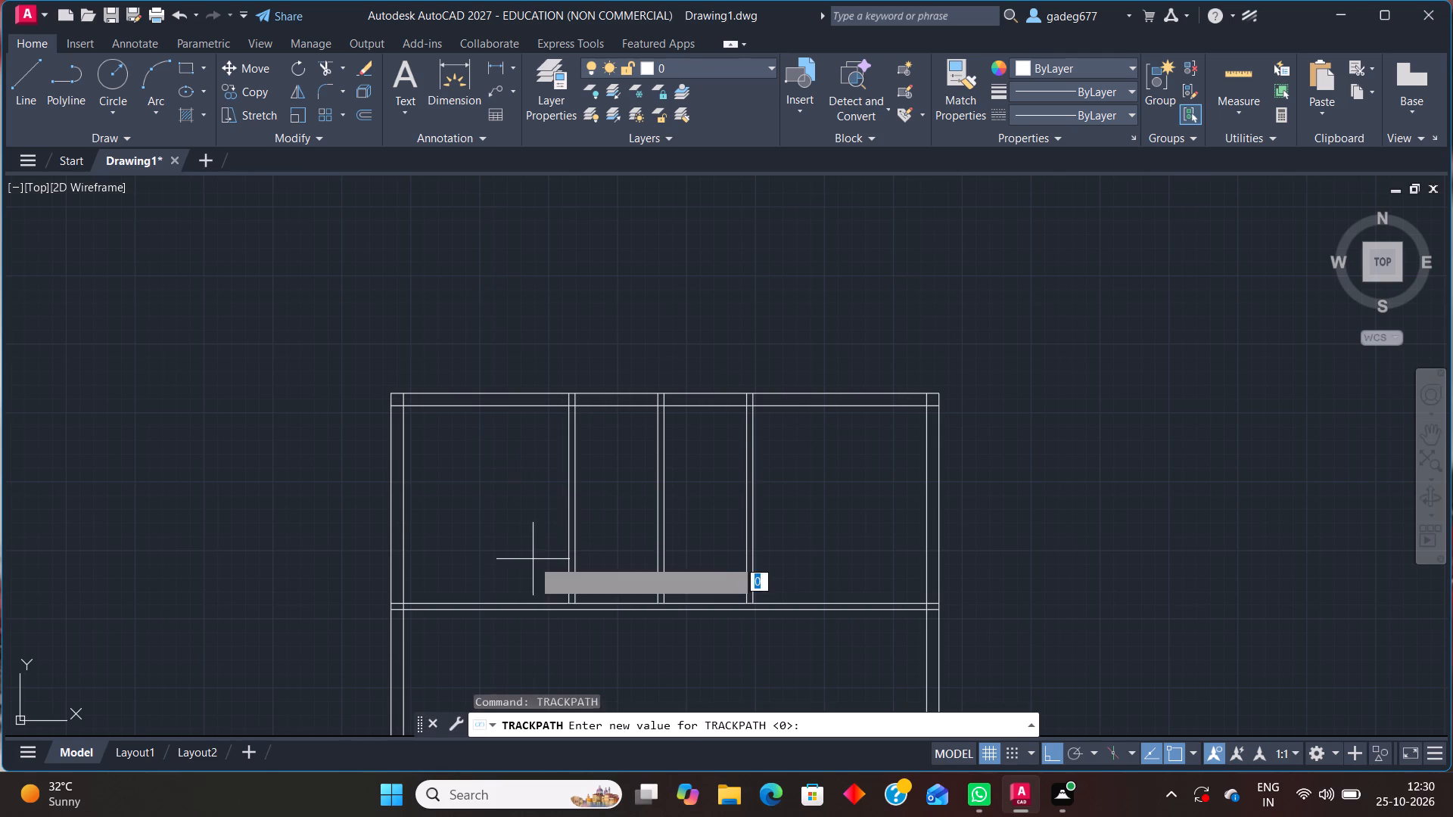
{"action": "left_click", "coordinate": [403, 399]}
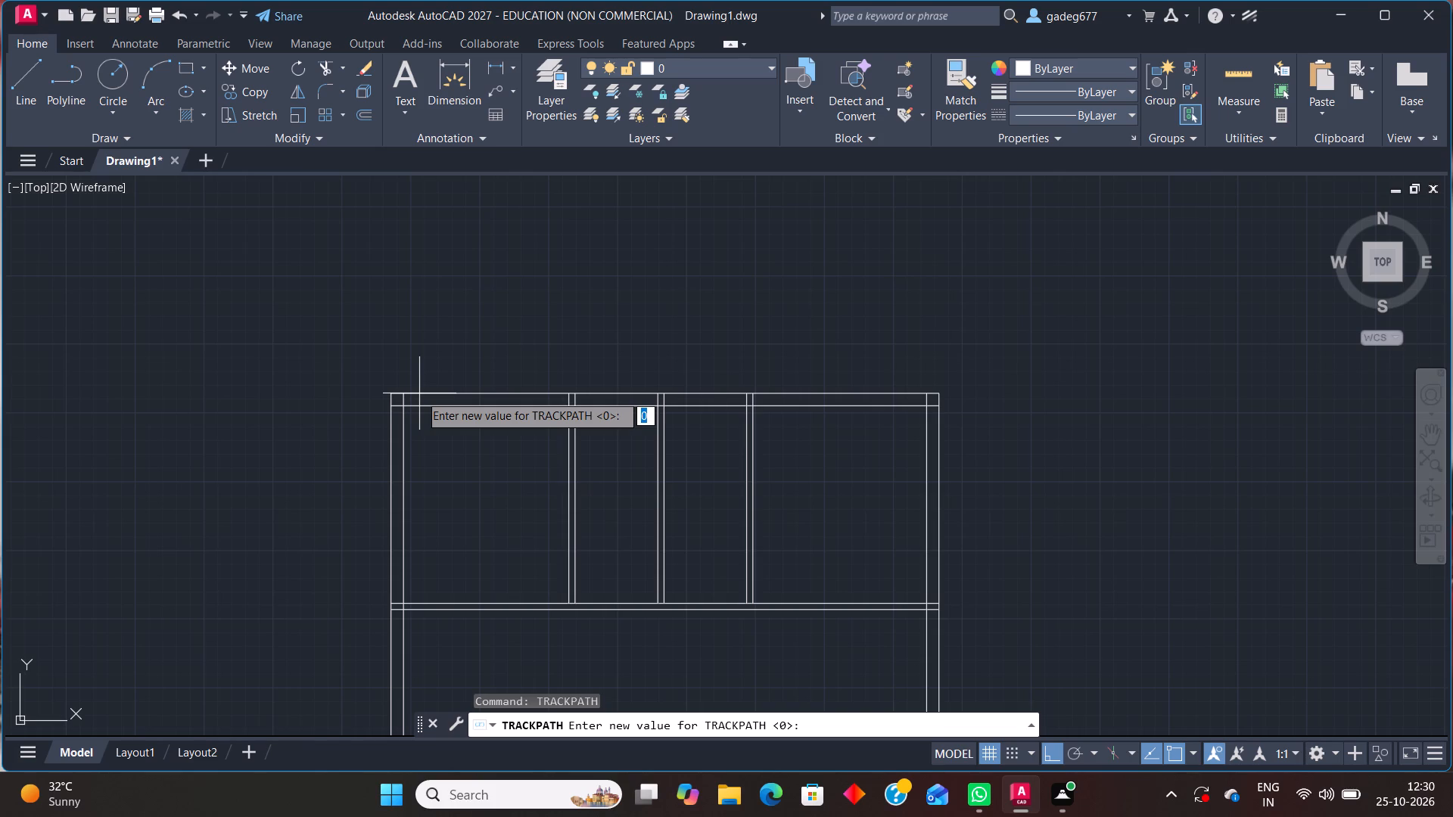
{"action": "key", "text": "8"}
{"action": "key", "text": "Return"}
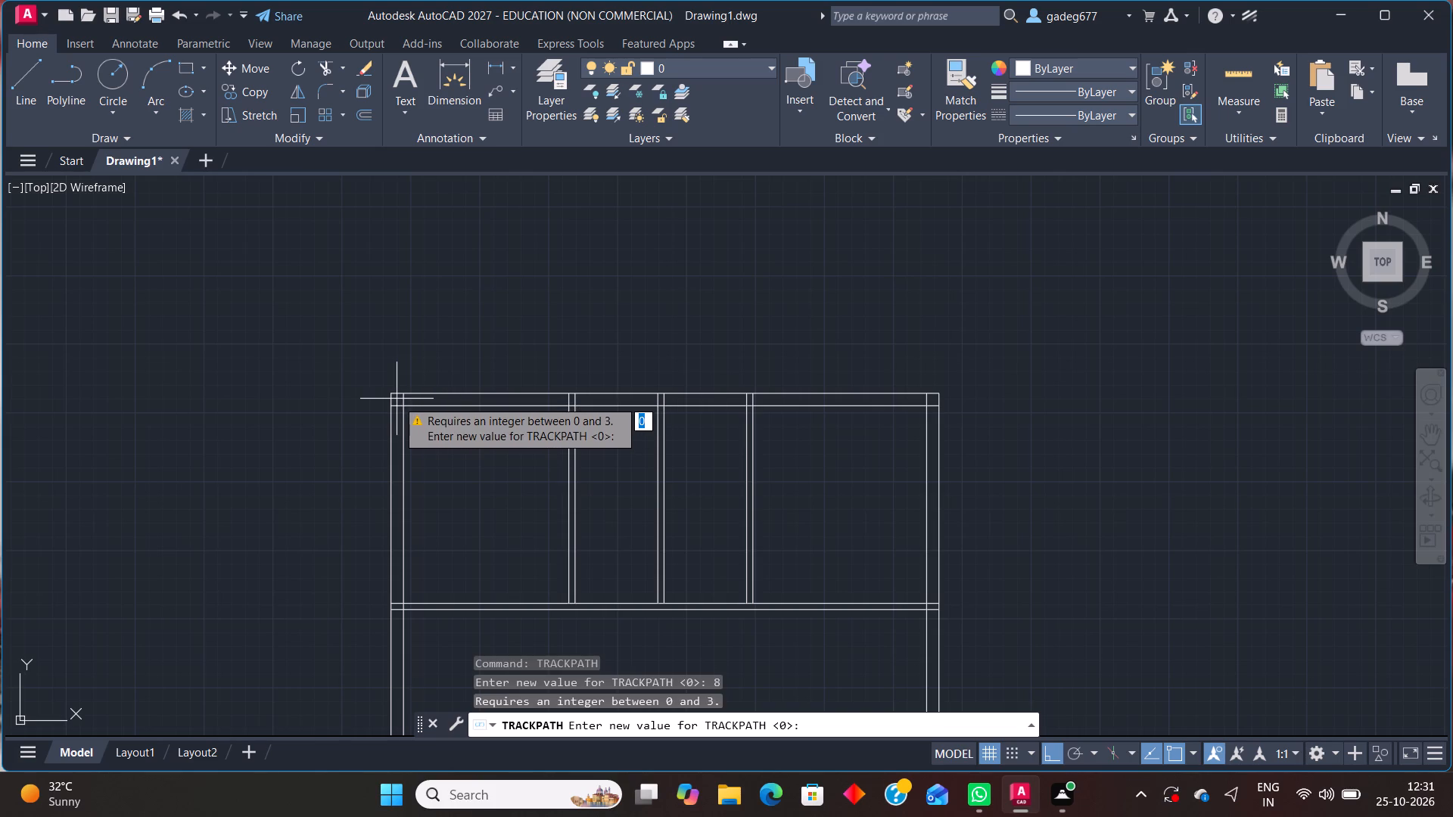
{"action": "left_click", "coordinate": [397, 399]}
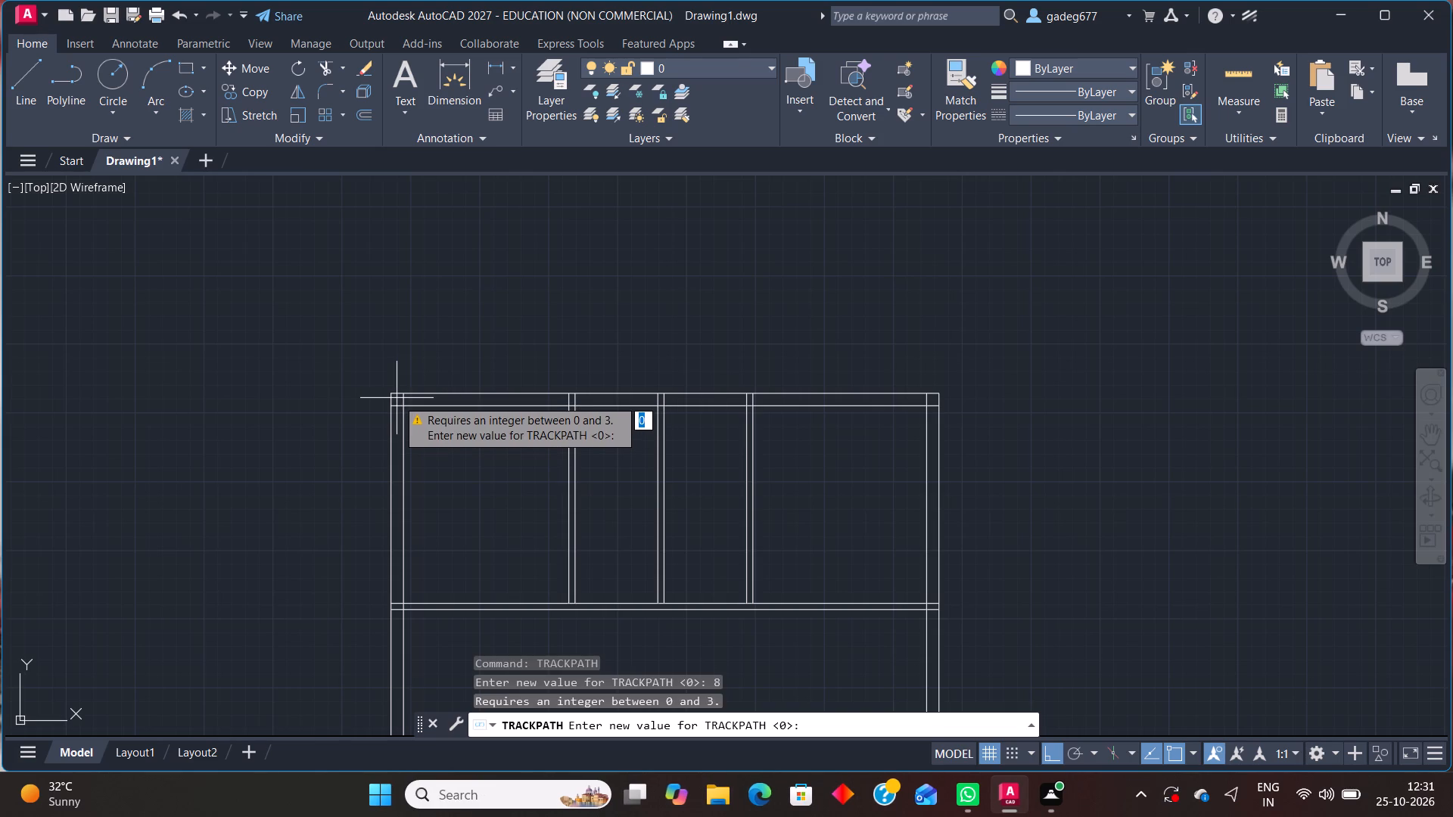
{"action": "key", "text": "3"}
{"action": "key", "text": "Return"}
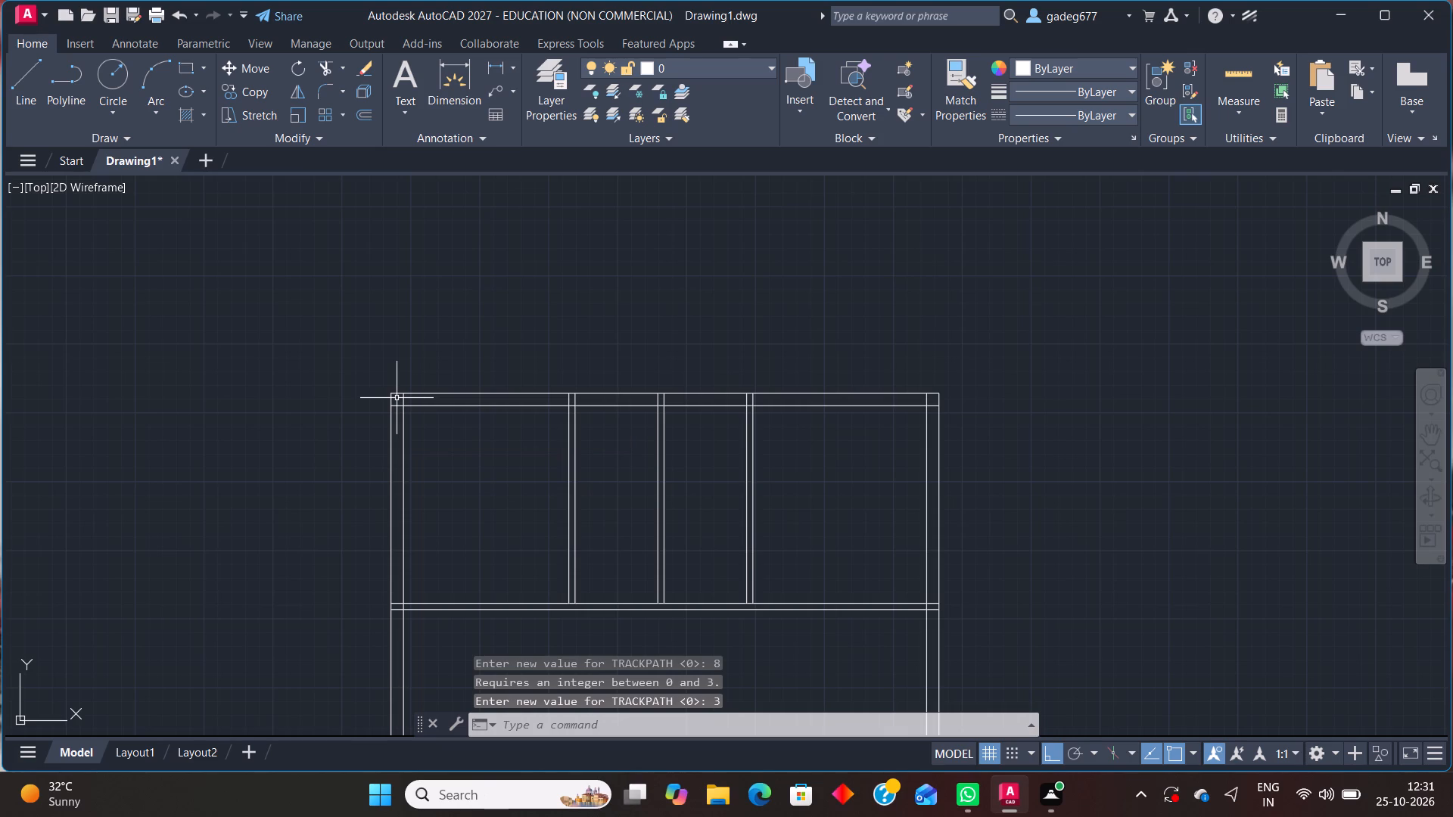
{"action": "left_click", "coordinate": [402, 402]}
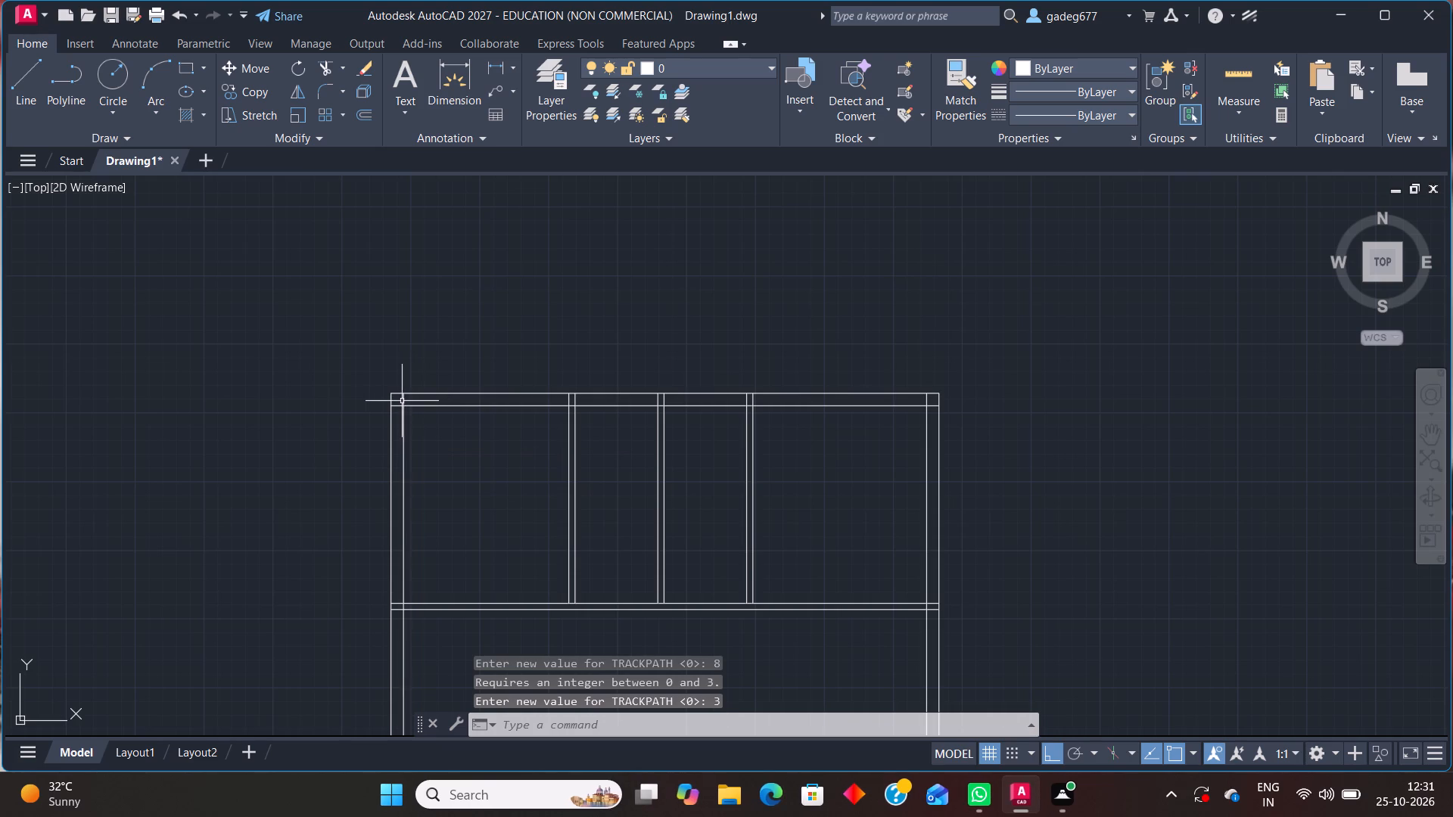
{"action": "key", "text": "Escape"}
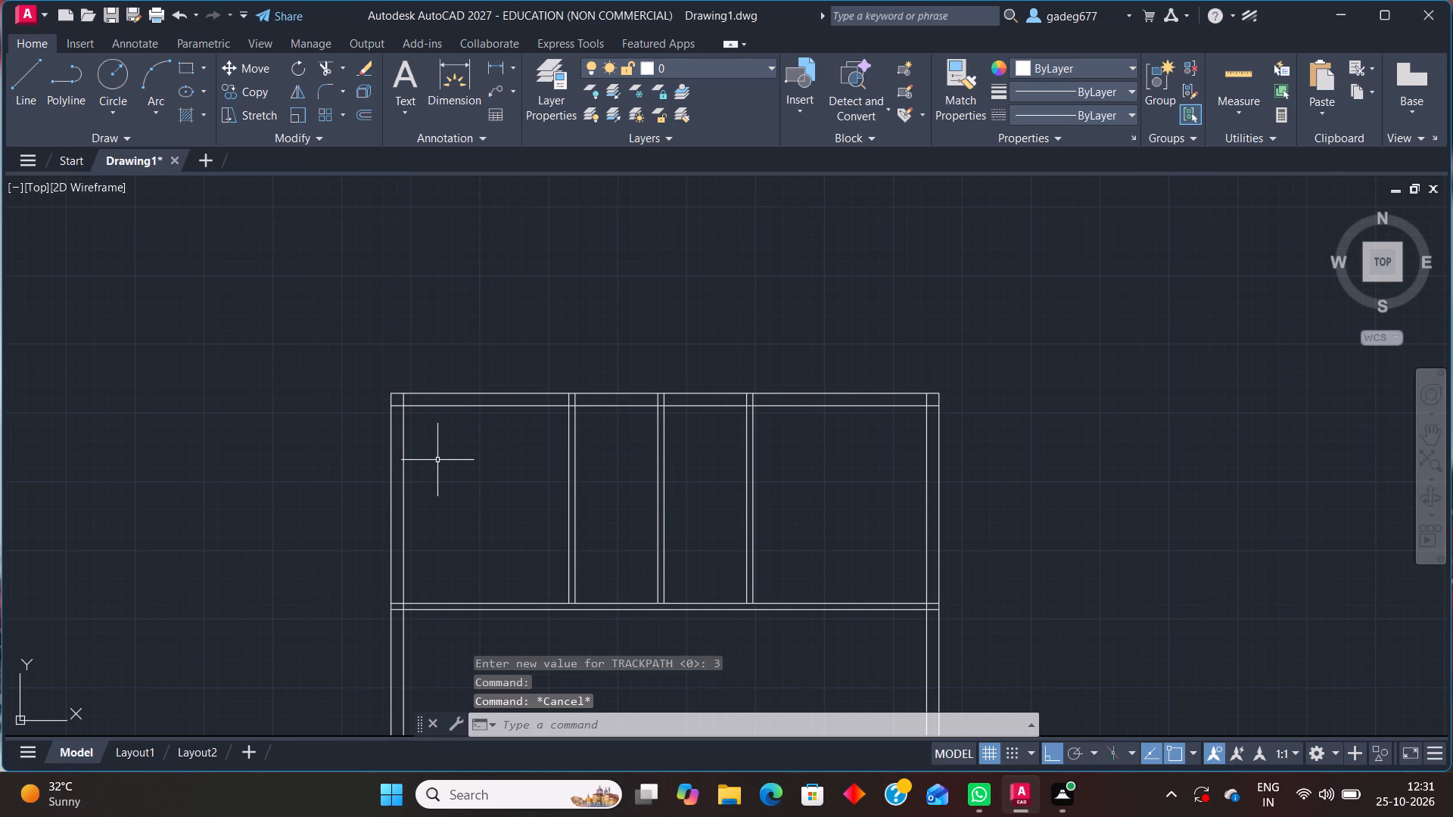
Trim away the vertical wall and partition line segments inside the top outer wall with a fence from the left wall to the right wall.
{"action": "type", "text": "tr"}
{"action": "key", "text": "Return"}
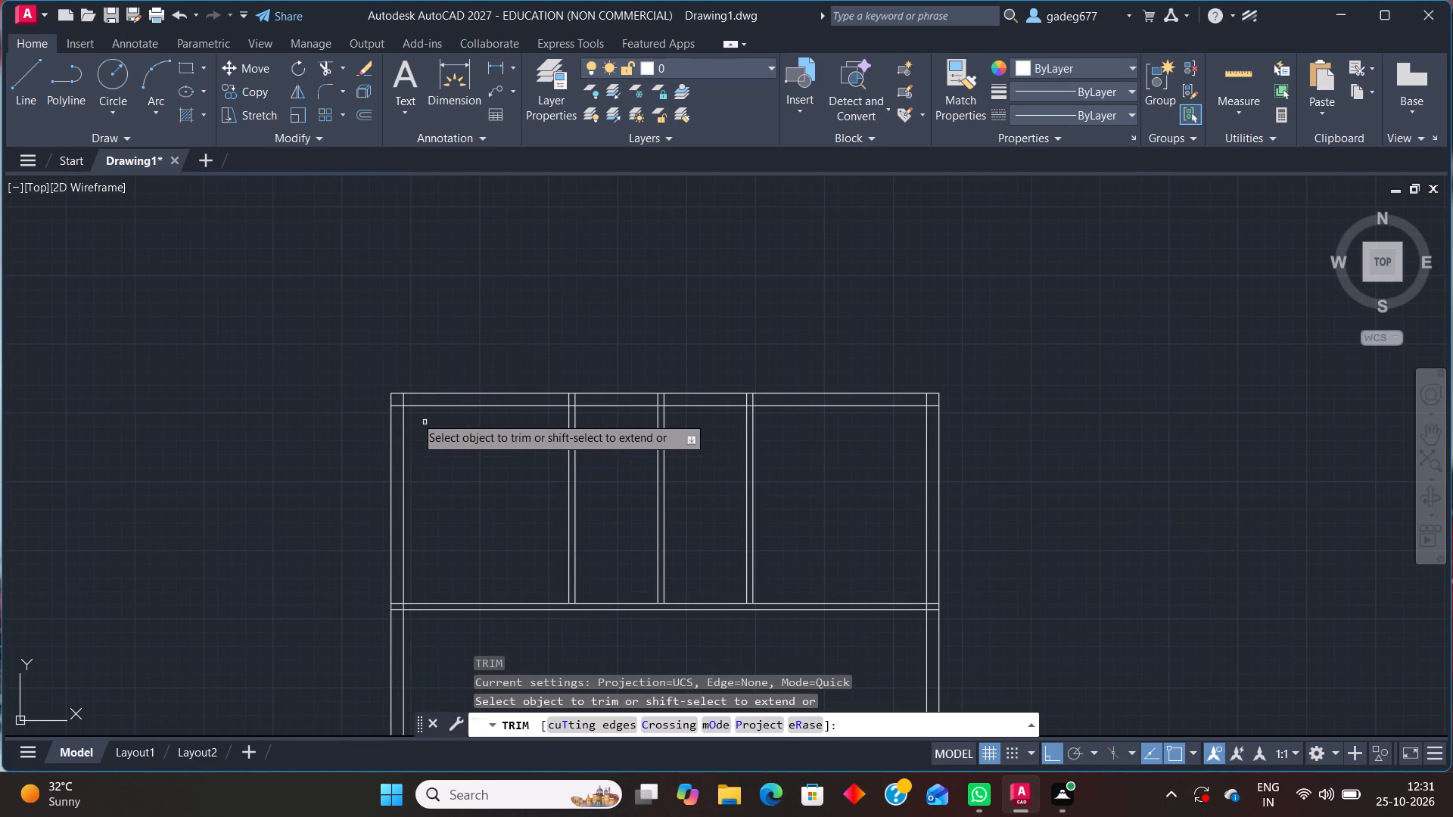
{"action": "left_click", "coordinate": [400, 401]}
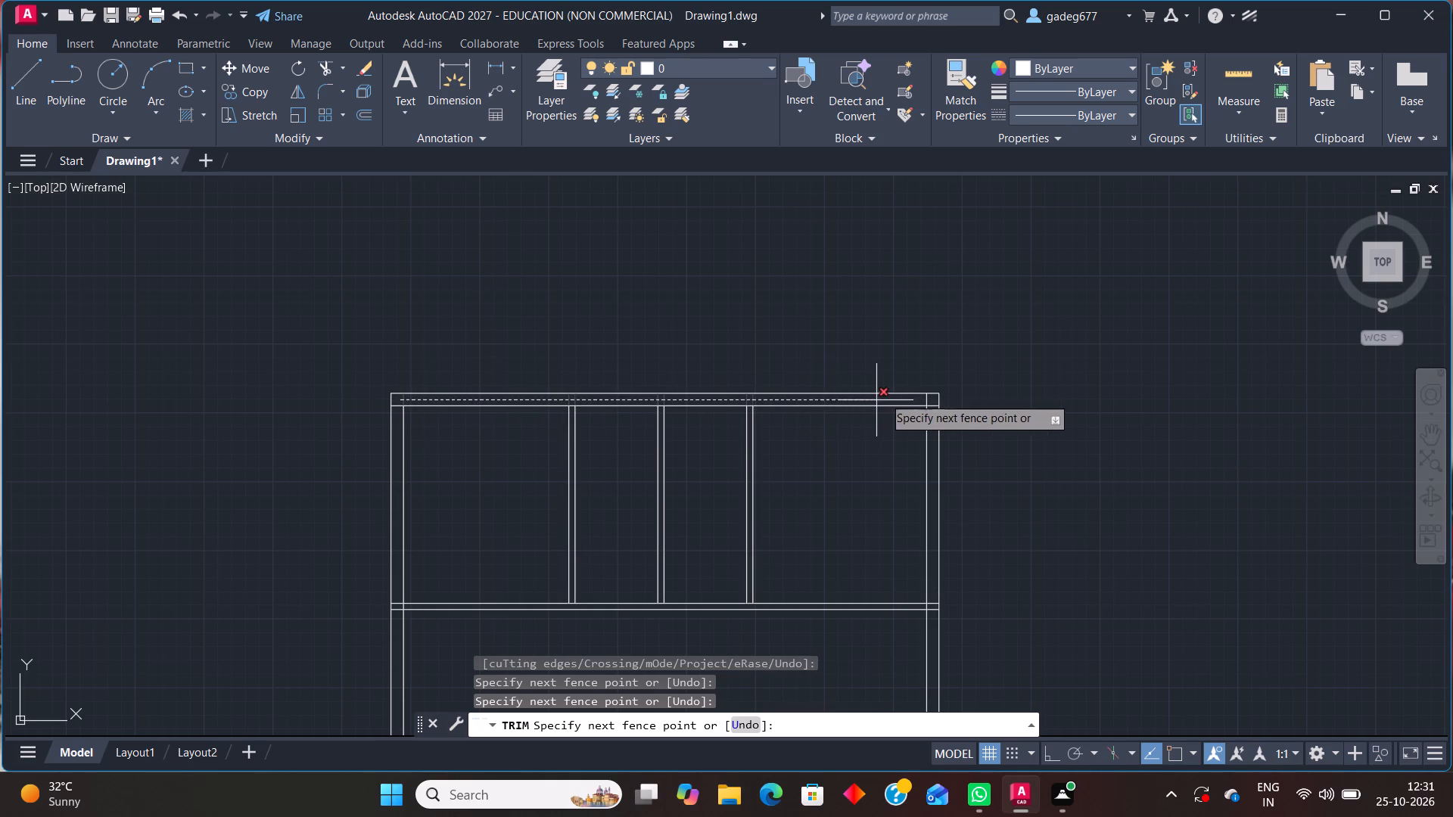
{"action": "left_click", "coordinate": [929, 401]}
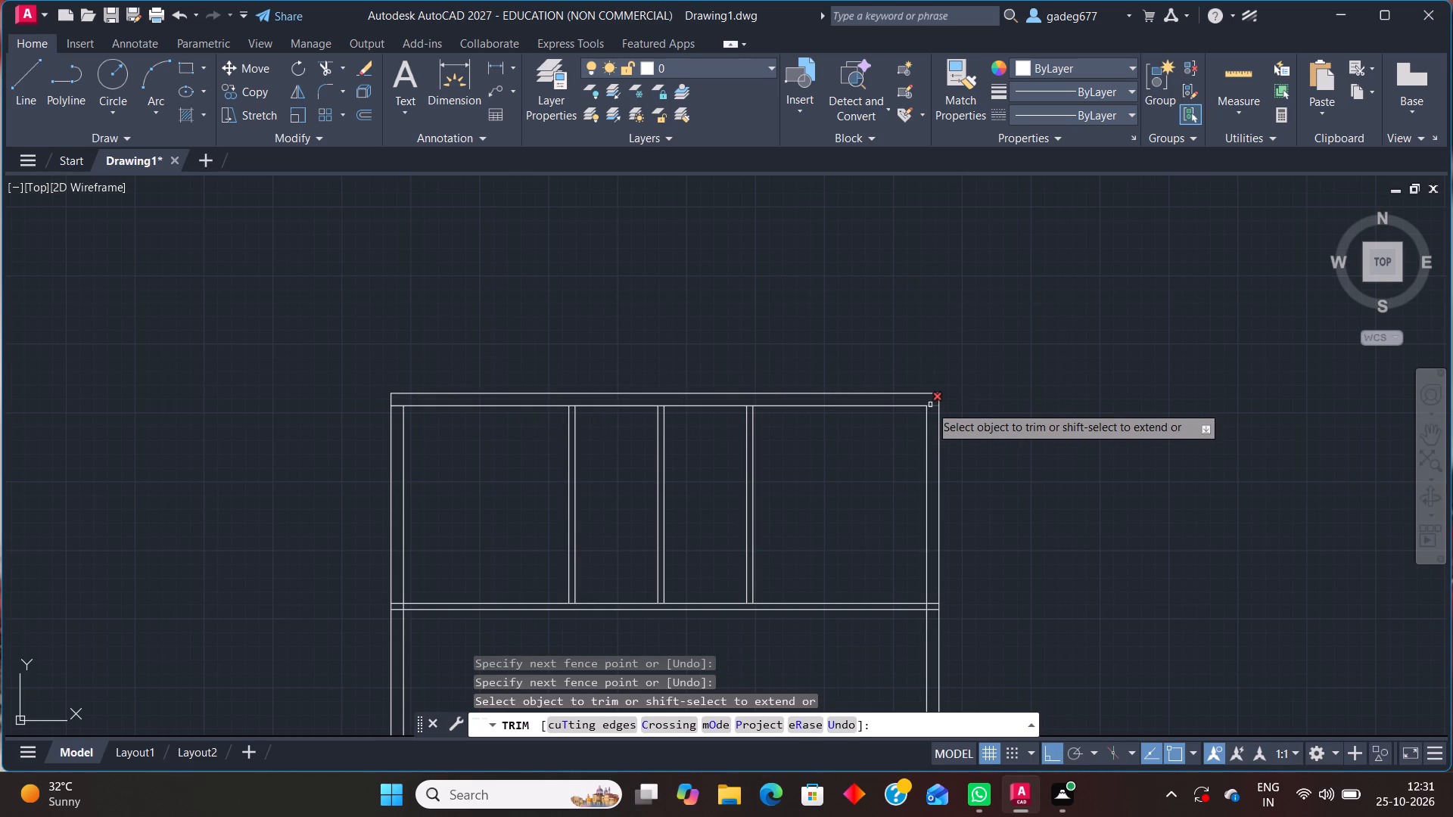
Trim the top wall's inner line at both outer corners and across the openings of the three vertical partitions.
{"action": "left_click", "coordinate": [930, 405]}
{"action": "scroll", "coordinate": [729, 408], "scroll_direction": "up", "scroll_amount": 4}
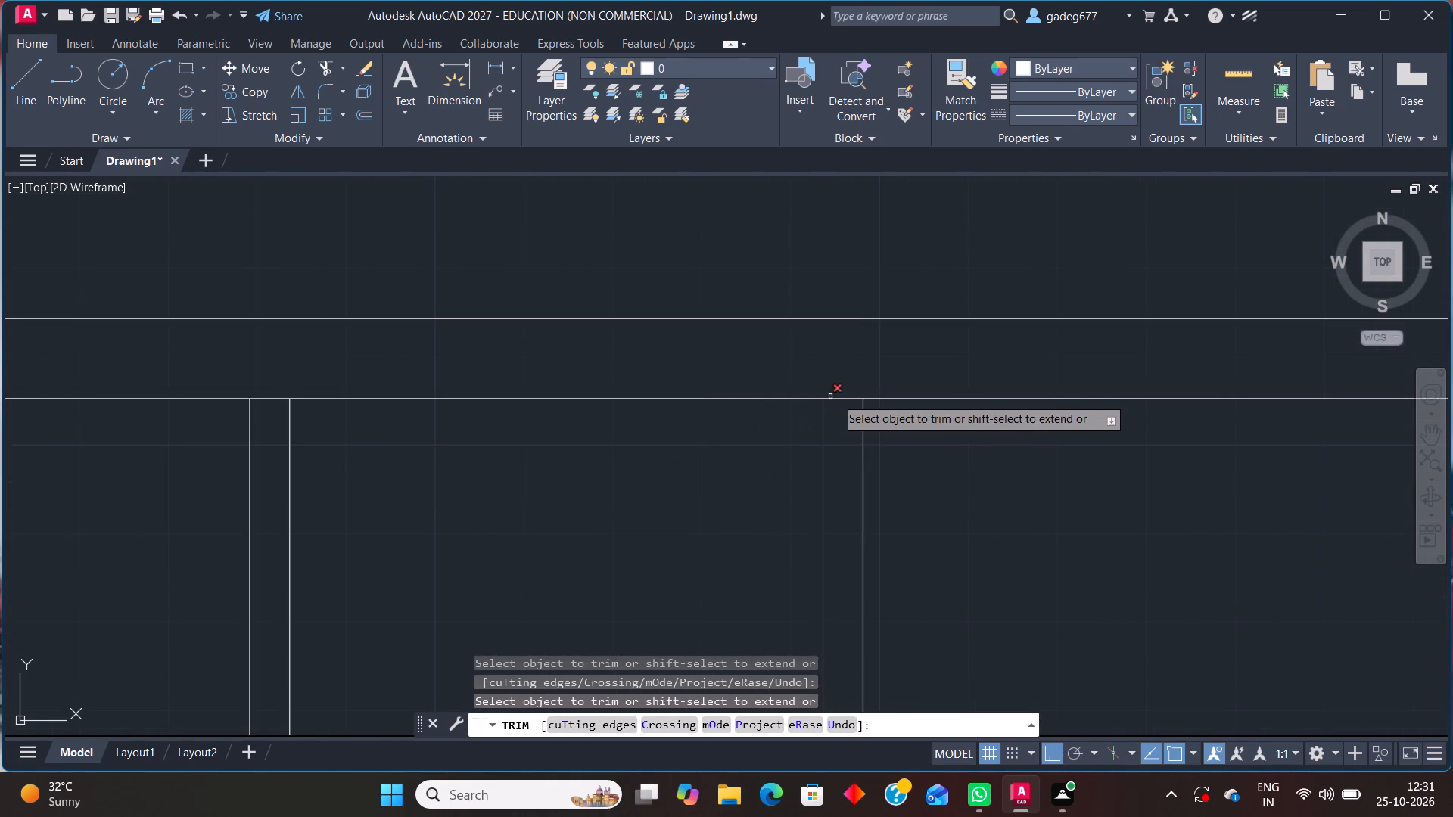
{"action": "left_click", "coordinate": [835, 397]}
{"action": "left_click", "coordinate": [267, 404]}
{"action": "left_click", "coordinate": [277, 374]}
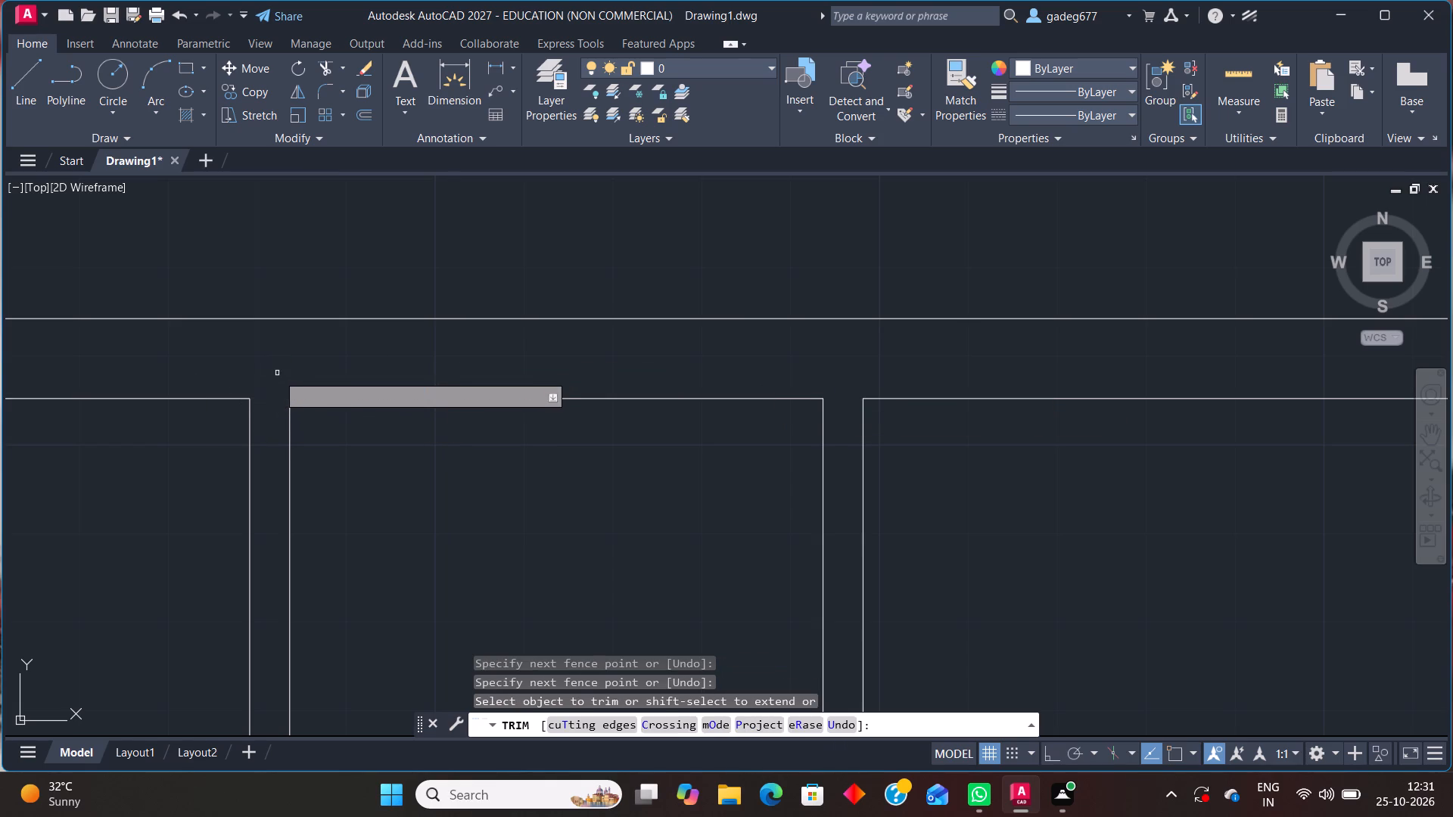
{"action": "scroll", "coordinate": [269, 377], "scroll_direction": "down", "scroll_amount": 3}
{"action": "scroll", "coordinate": [114, 384], "scroll_direction": "up", "scroll_amount": 4}
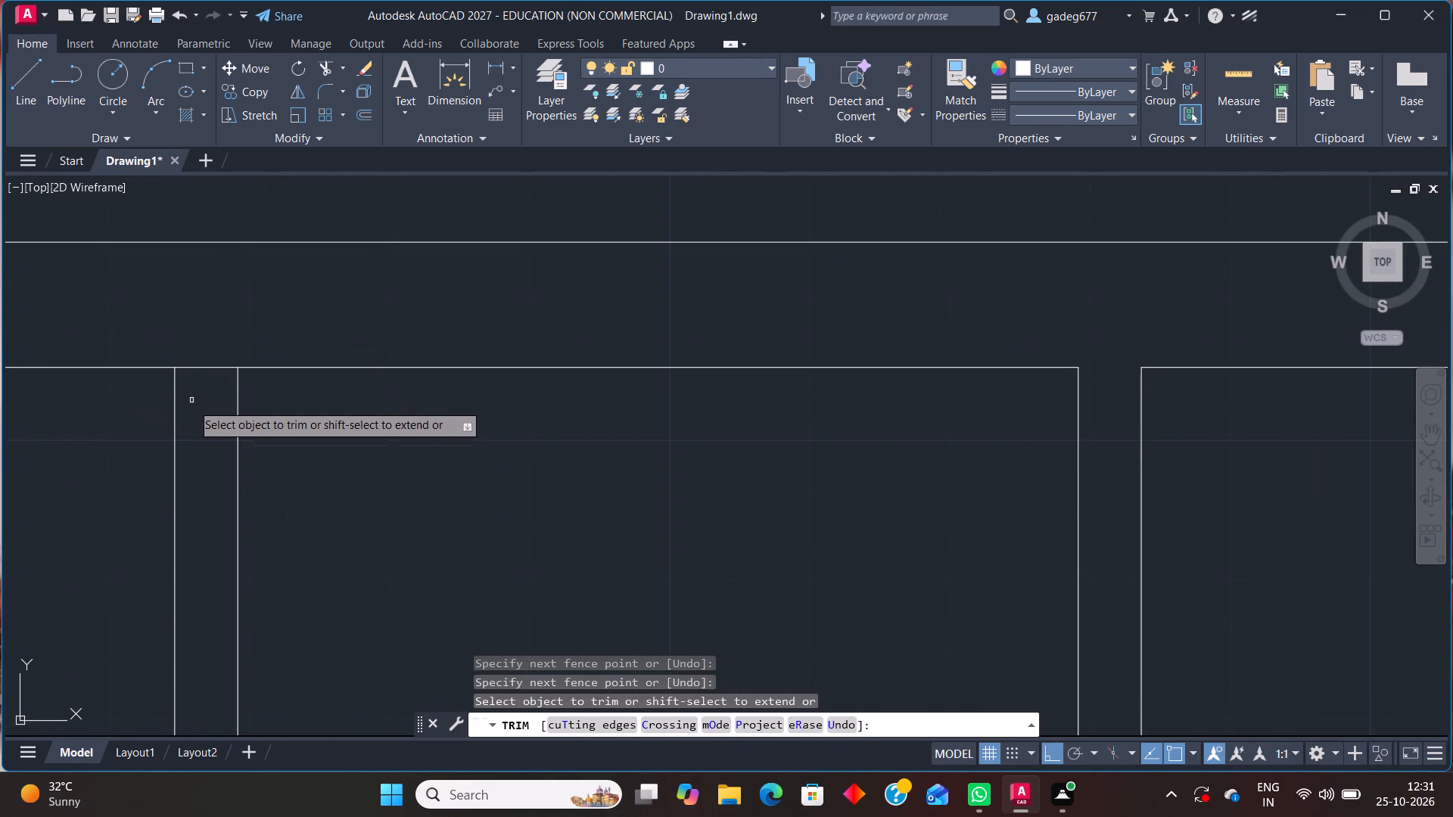
{"action": "left_click", "coordinate": [191, 403]}
{"action": "left_click", "coordinate": [205, 318]}
{"action": "scroll", "coordinate": [205, 318], "scroll_direction": "down", "scroll_amount": 5}
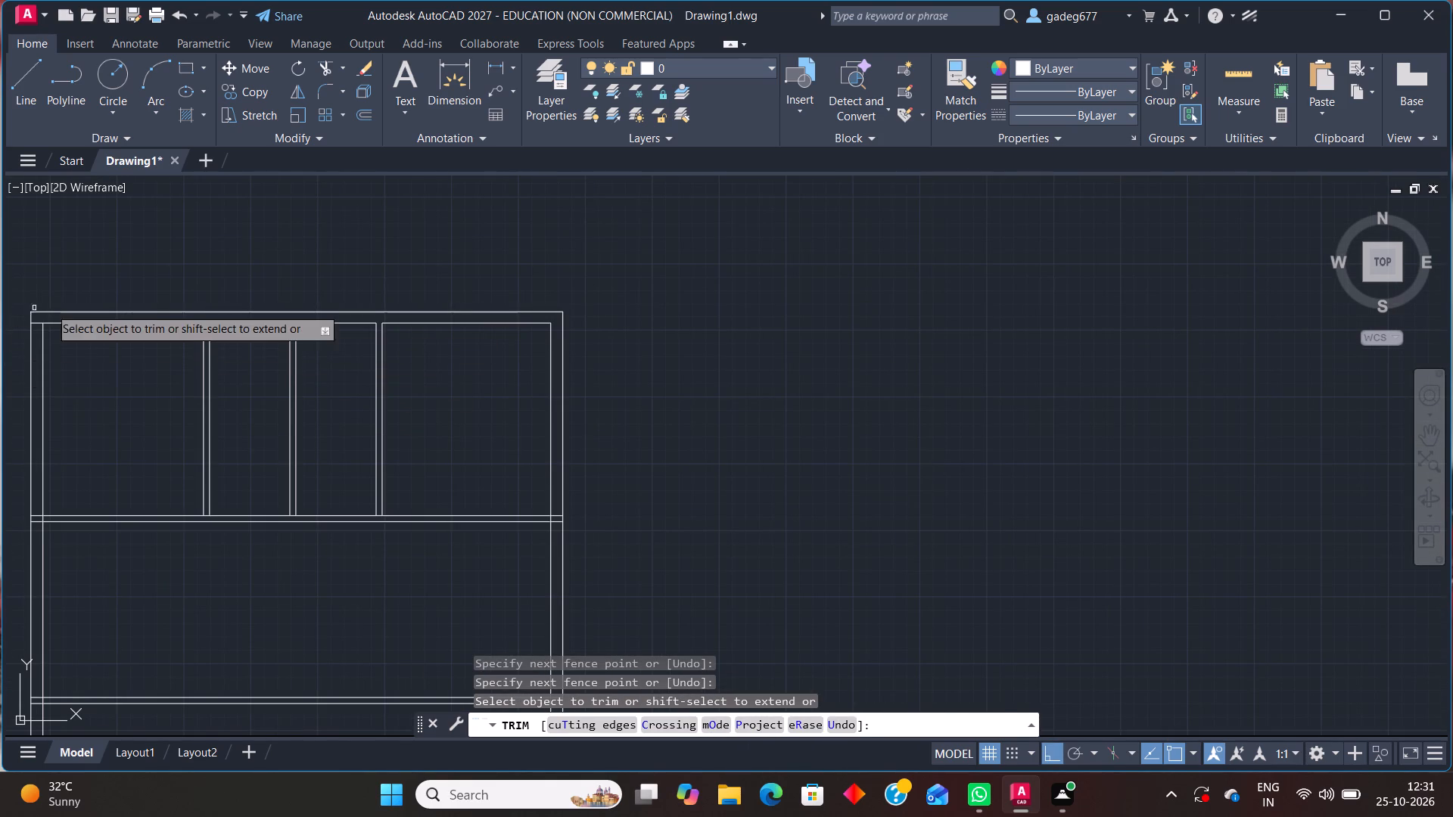
{"action": "scroll", "coordinate": [33, 324], "scroll_direction": "up", "scroll_amount": 4}
{"action": "left_click", "coordinate": [48, 315]}
{"action": "left_click", "coordinate": [27, 399]}
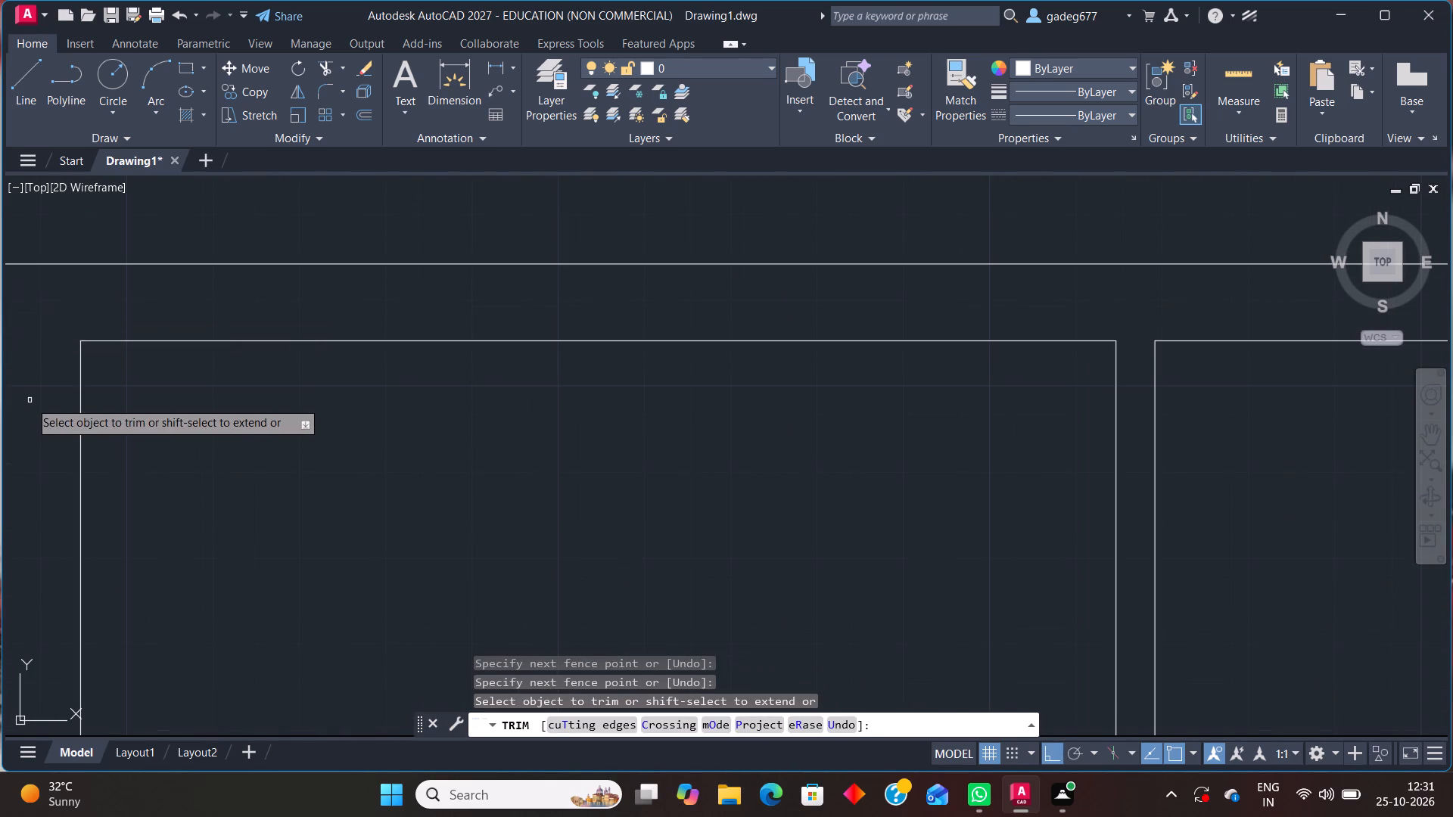
Trim the upper horizontal partition's junction with the left outer wall so the partition opens cleanly into the wall.
{"action": "scroll", "coordinate": [33, 401], "scroll_direction": "down", "scroll_amount": 4}
{"action": "middle_click_drag", "start_coordinate": [108, 503], "coordinate": [154, 434]}
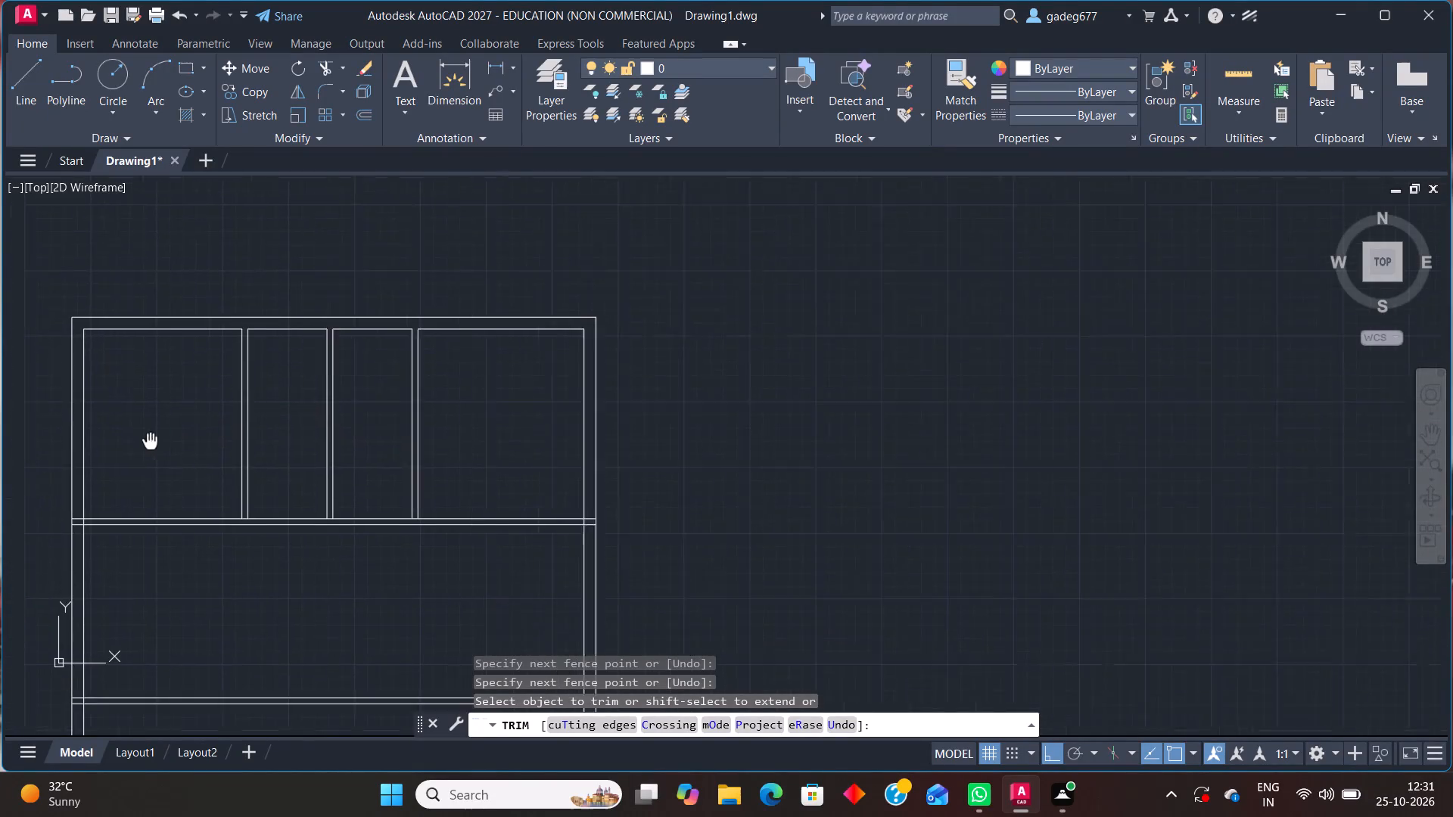
{"action": "middle_click_drag", "start_coordinate": [154, 434], "coordinate": [284, 288]}
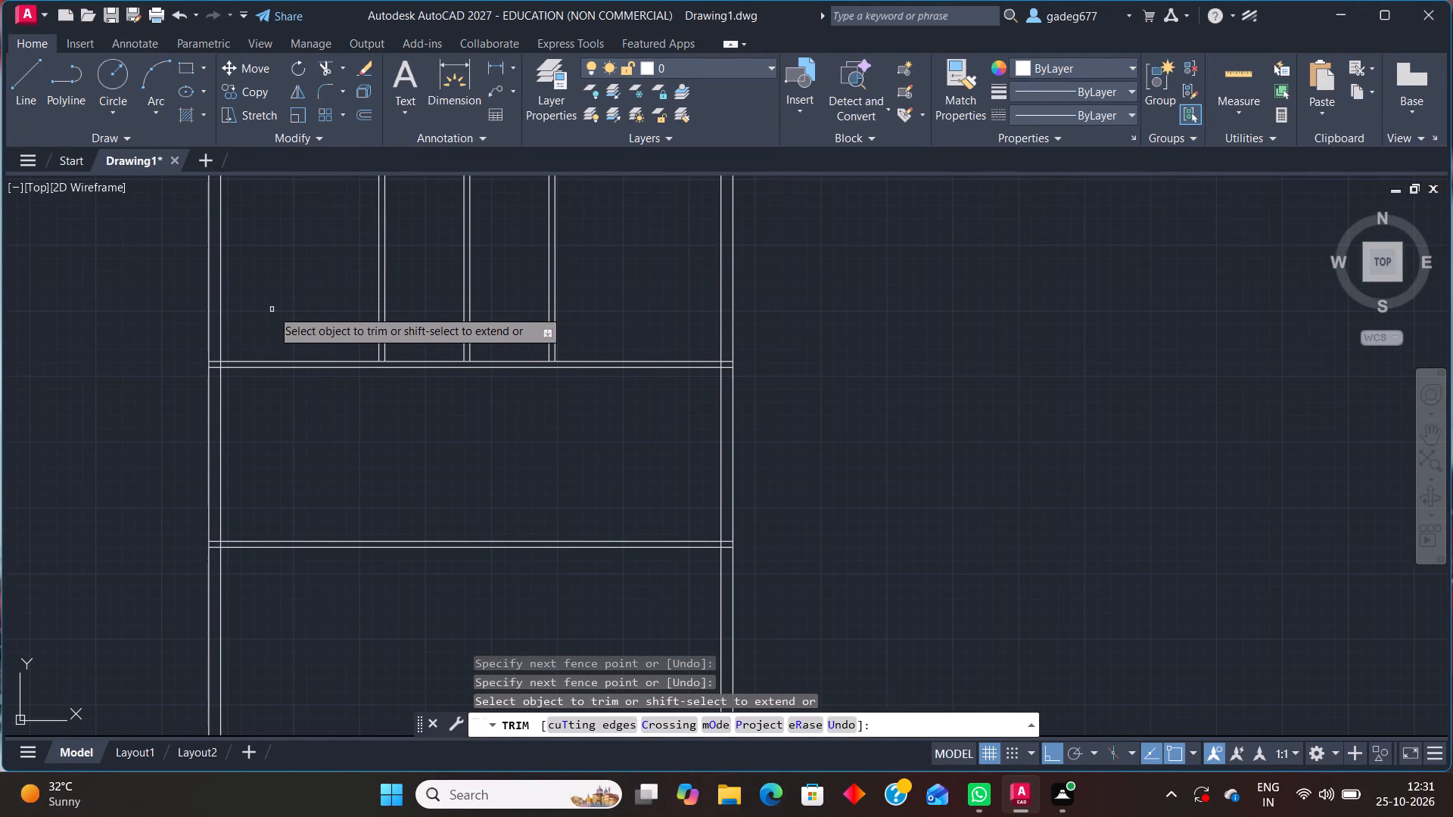
{"action": "middle_click_drag", "start_coordinate": [270, 318], "coordinate": [271, 485]}
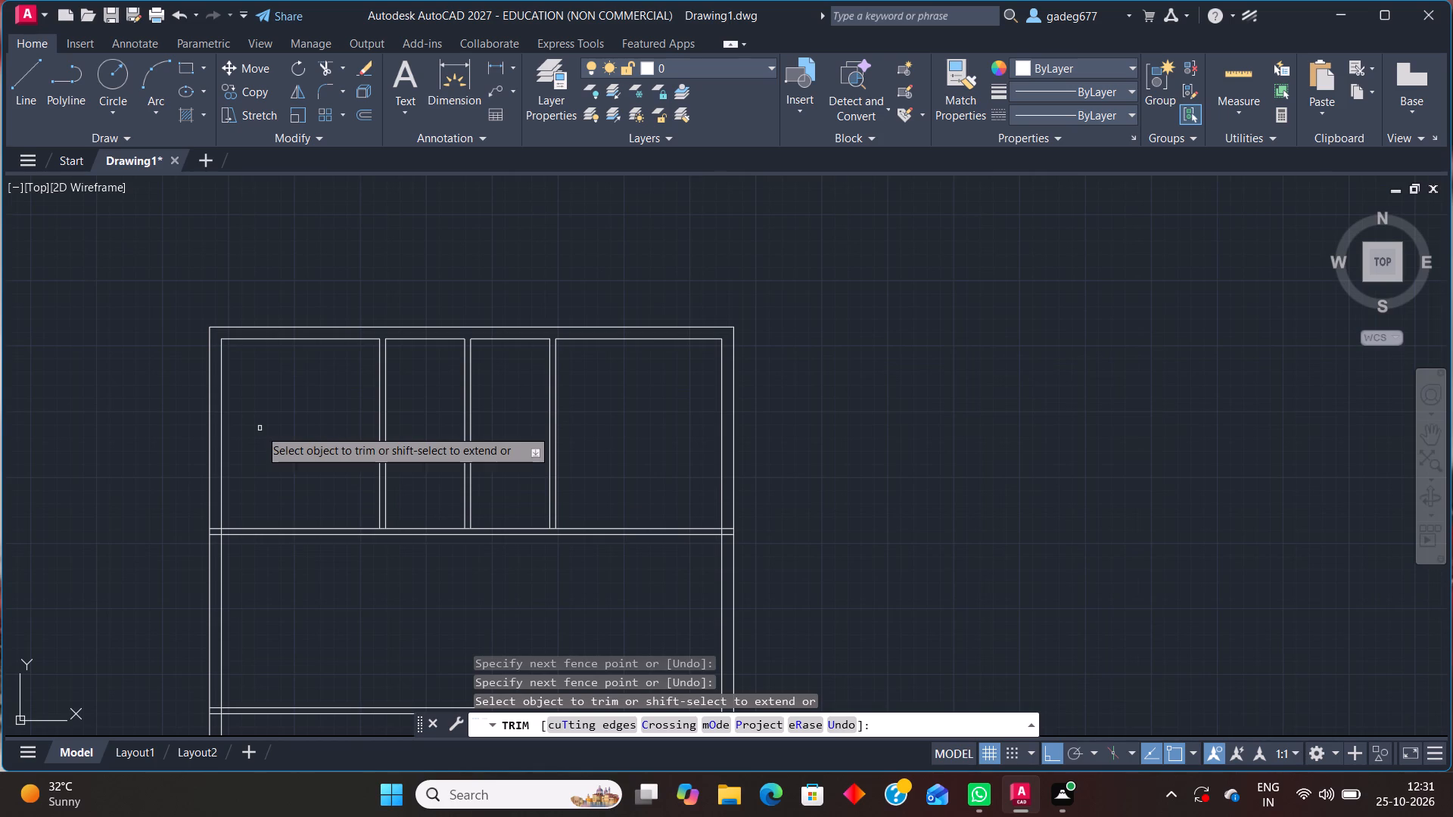
{"action": "left_click", "coordinate": [214, 523]}
{"action": "left_click", "coordinate": [214, 546]}
{"action": "scroll", "coordinate": [226, 523], "scroll_direction": "up", "scroll_amount": 3}
{"action": "left_click", "coordinate": [203, 566]}
{"action": "left_click", "coordinate": [185, 567]}
{"action": "scroll", "coordinate": [197, 561], "scroll_direction": "down", "scroll_amount": 1}
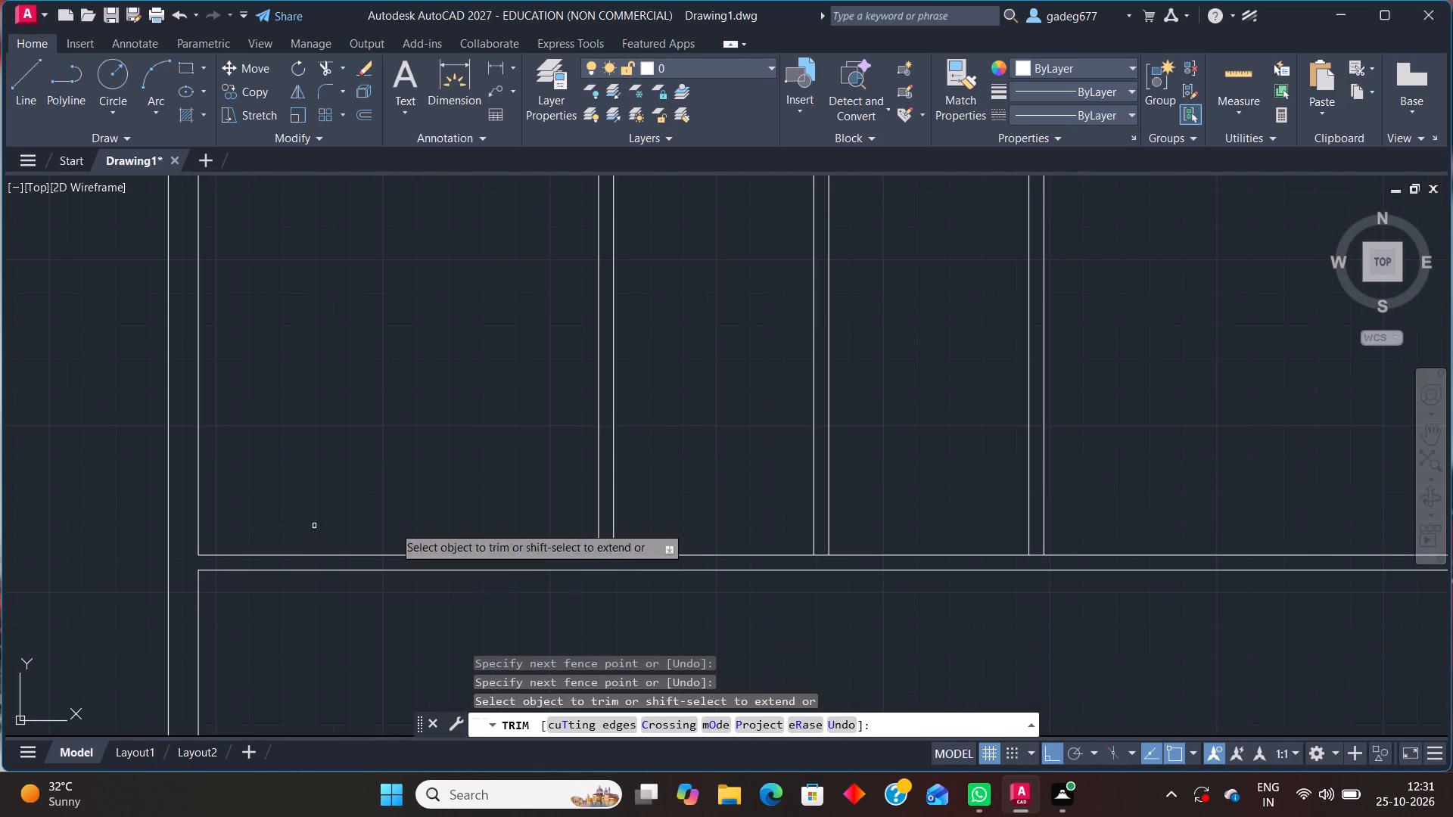
Trim the upper horizontal partition's junction with the right outer wall, clearing the line segments inside the wall and partition.
{"action": "scroll", "coordinate": [658, 551], "scroll_direction": "down", "scroll_amount": 3}
{"action": "scroll", "coordinate": [848, 558], "scroll_direction": "up", "scroll_amount": 2}
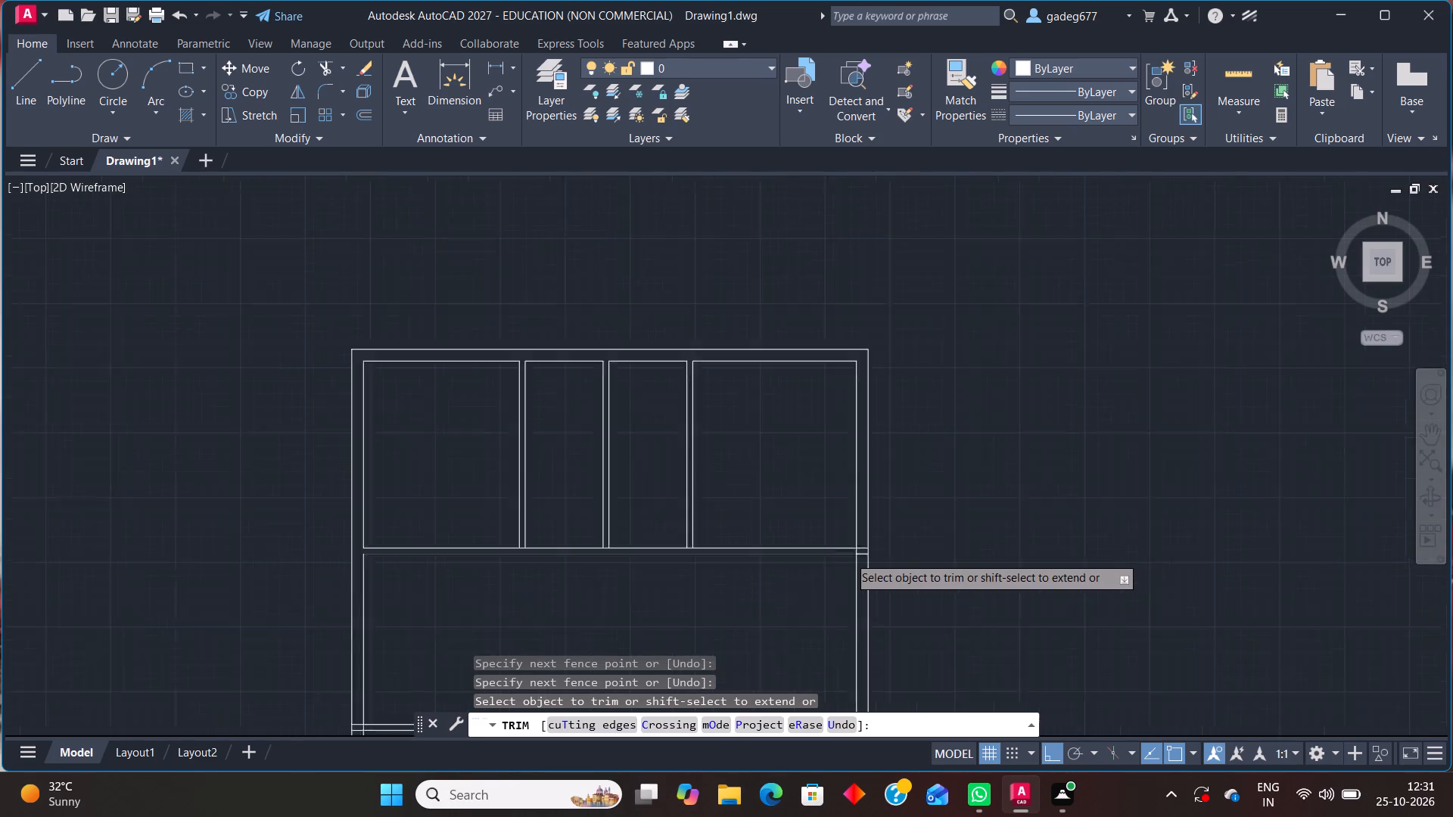
{"action": "scroll", "coordinate": [848, 556], "scroll_direction": "up", "scroll_amount": 1}
{"action": "left_click", "coordinate": [856, 546]}
{"action": "left_click", "coordinate": [868, 546]}
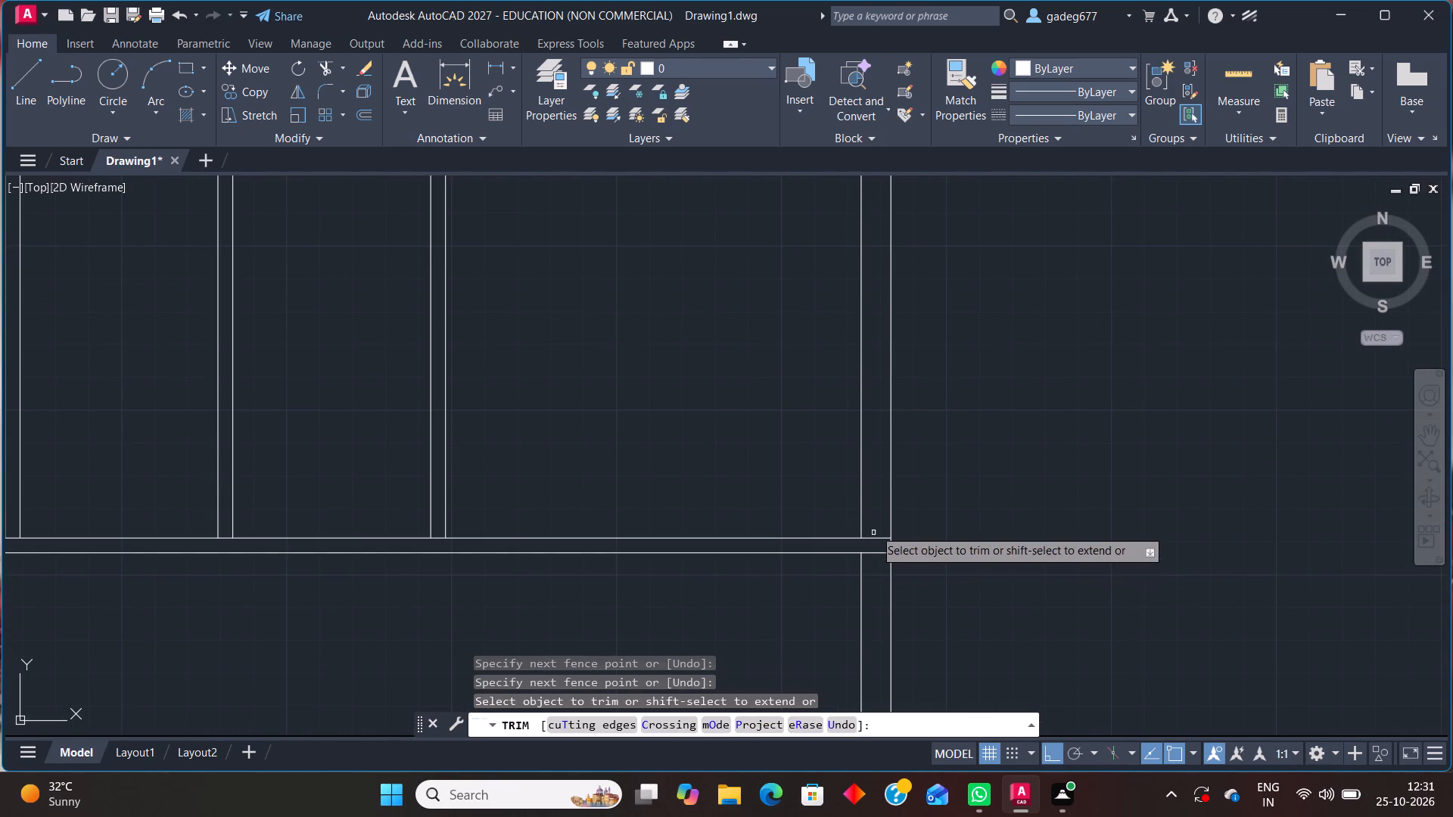
{"action": "left_click", "coordinate": [875, 521]}
{"action": "left_click", "coordinate": [875, 583]}
Trim the lower horizontal partition's lines inside the right outer wall and the wall's inner line across the partition.
{"action": "scroll", "coordinate": [875, 581], "scroll_direction": "down", "scroll_amount": 3}
{"action": "middle_click_drag", "start_coordinate": [915, 617], "coordinate": [847, 430]}
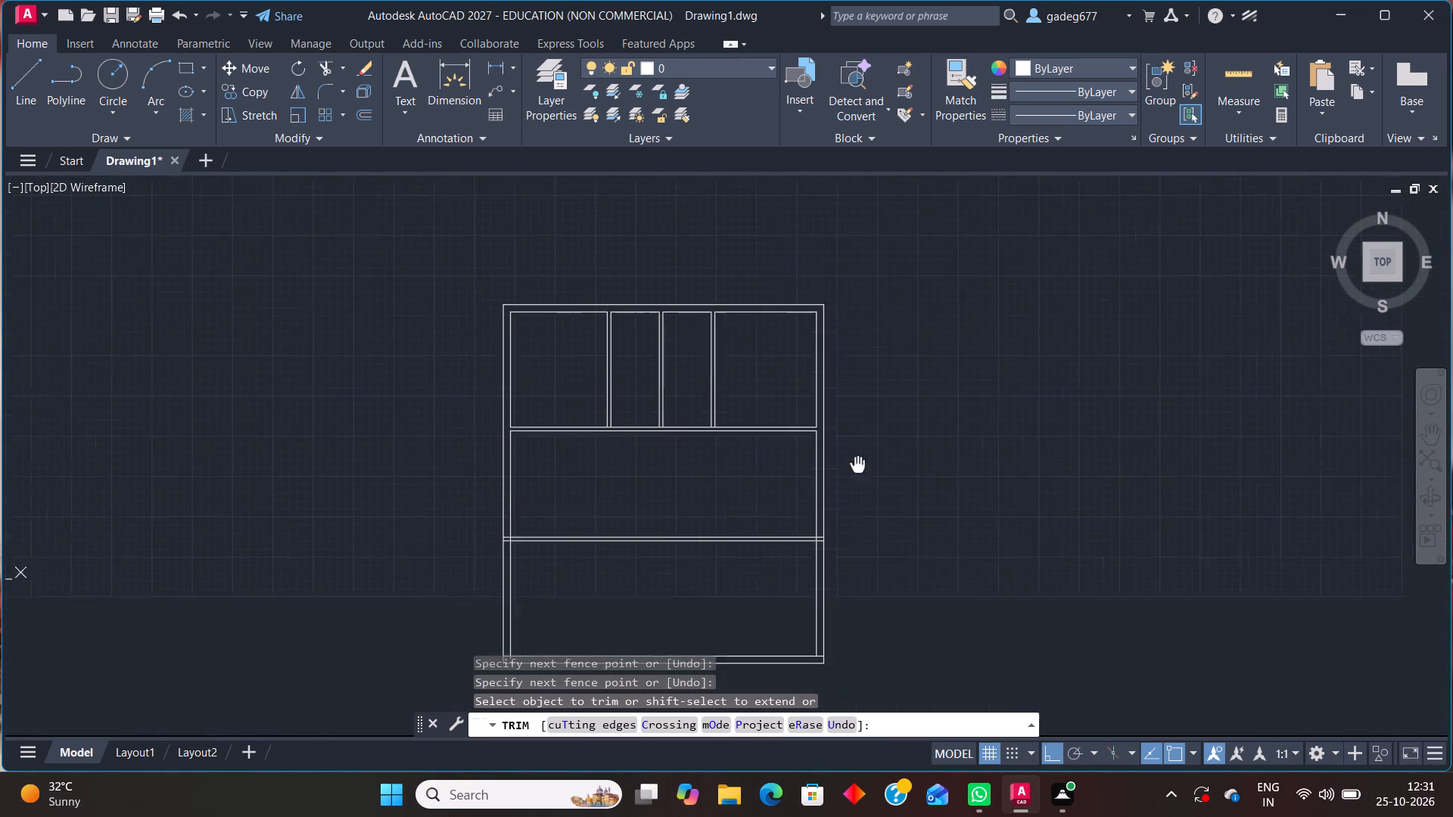
{"action": "middle_click_drag", "start_coordinate": [847, 430], "coordinate": [839, 400]}
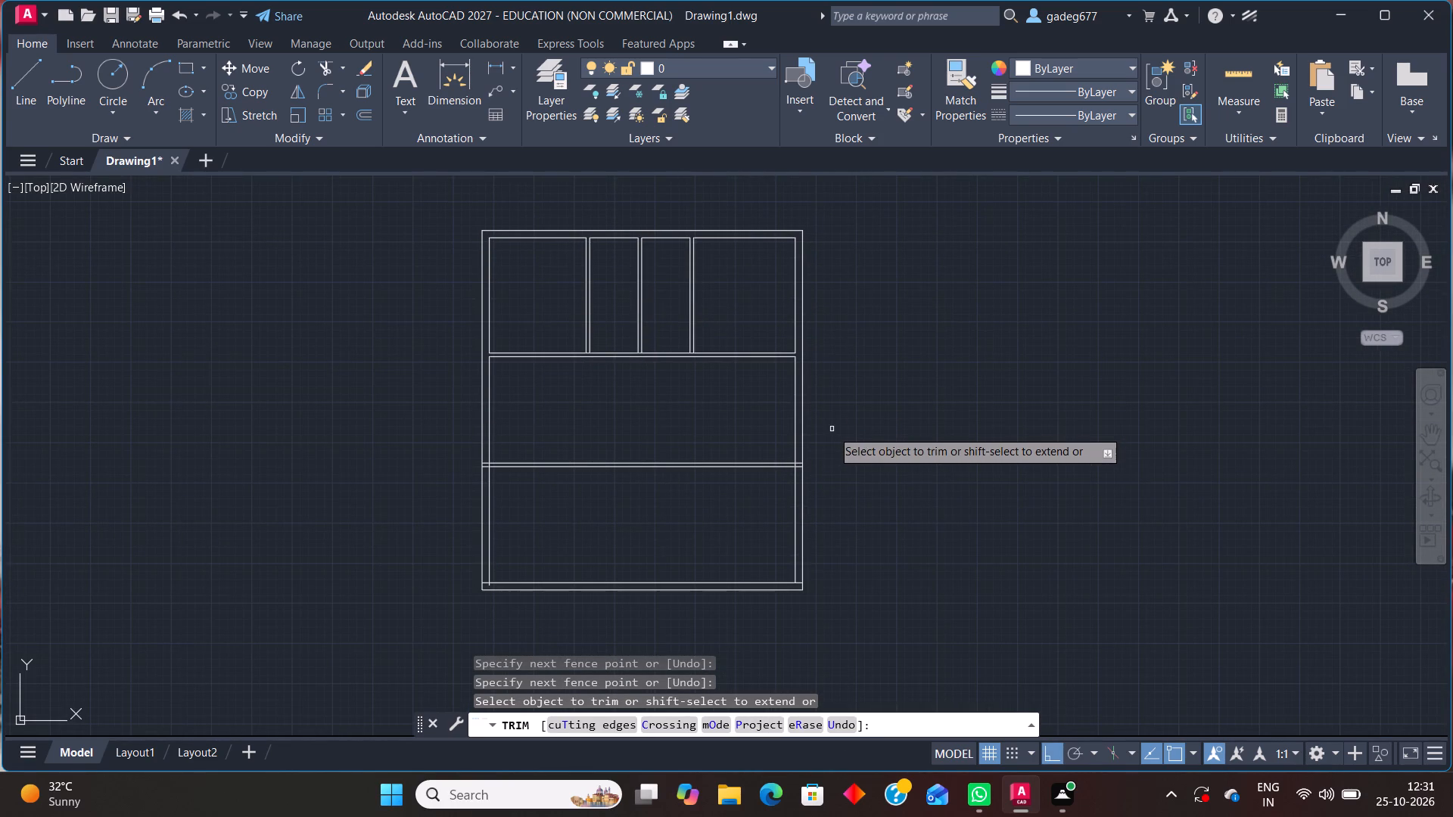
{"action": "scroll", "coordinate": [794, 482], "scroll_direction": "up", "scroll_amount": 4}
{"action": "left_click", "coordinate": [807, 351]}
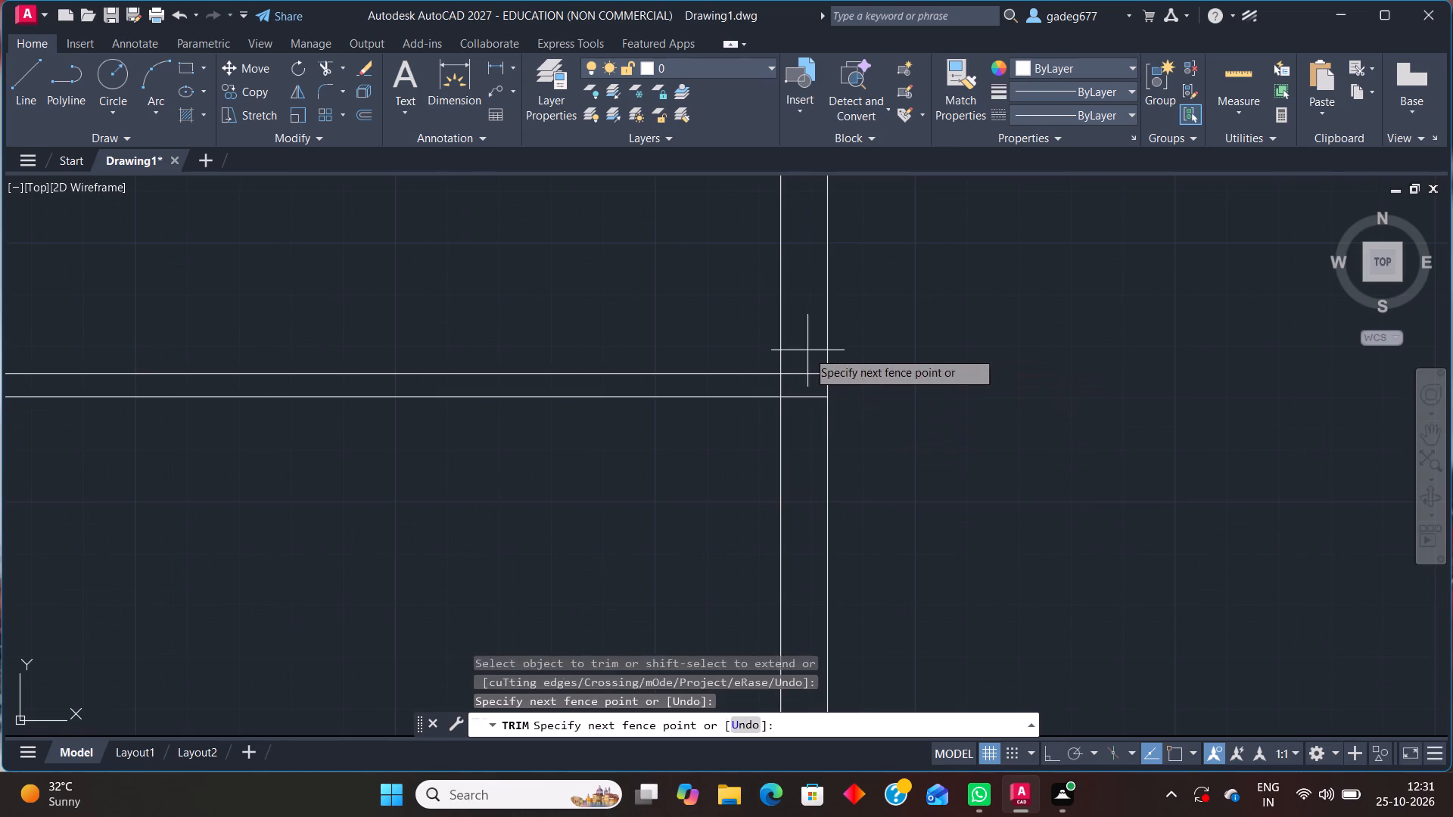
{"action": "left_click", "coordinate": [807, 436]}
{"action": "left_click", "coordinate": [769, 384]}
{"action": "left_click", "coordinate": [814, 384]}
{"action": "scroll", "coordinate": [804, 392], "scroll_direction": "down", "scroll_amount": 3}
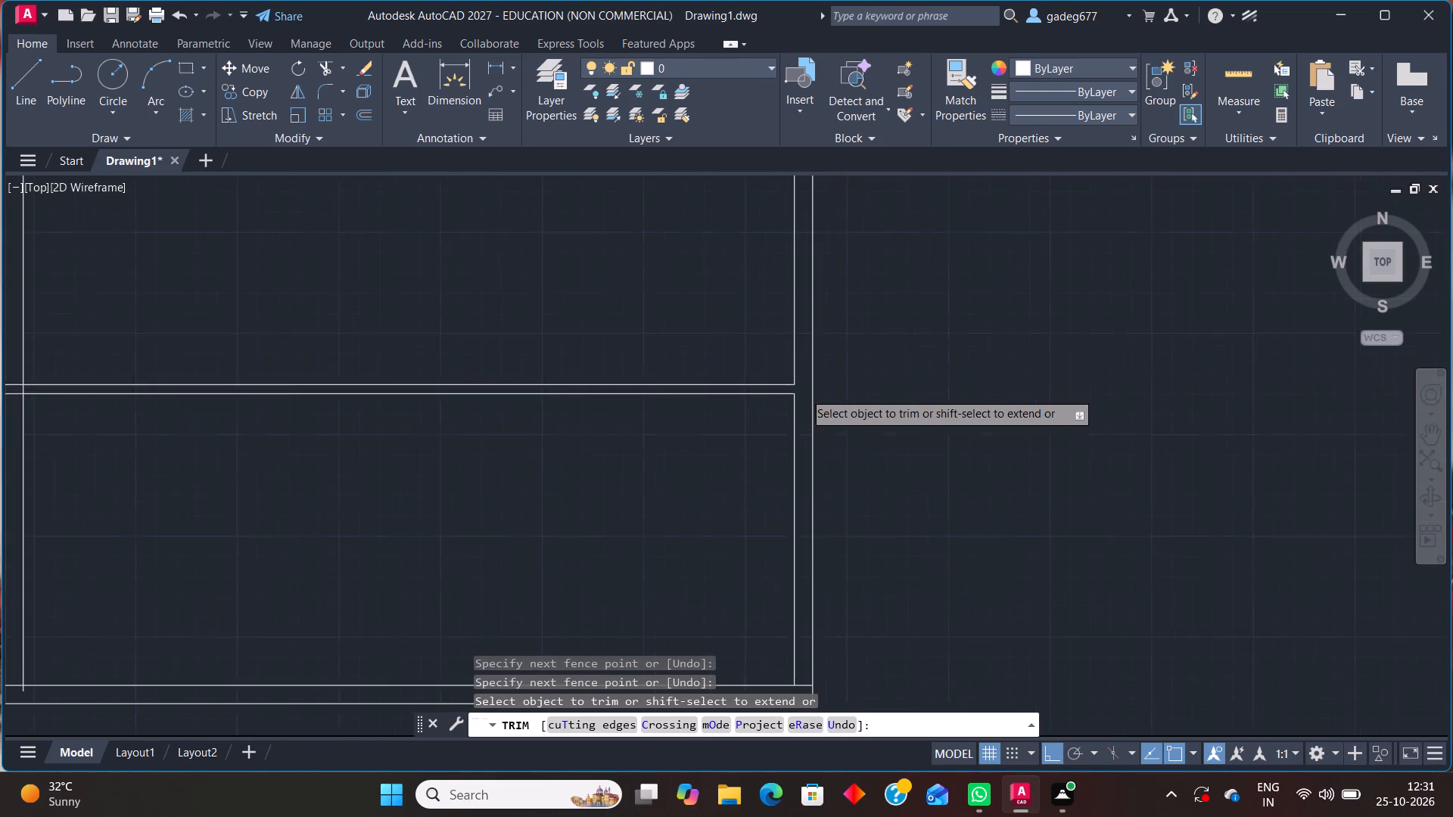
Trim the lower horizontal partition's lines inside the left outer wall and the wall's inner line across the partition.
{"action": "scroll", "coordinate": [302, 379], "scroll_direction": "up", "scroll_amount": 4}
{"action": "left_click", "coordinate": [336, 393]}
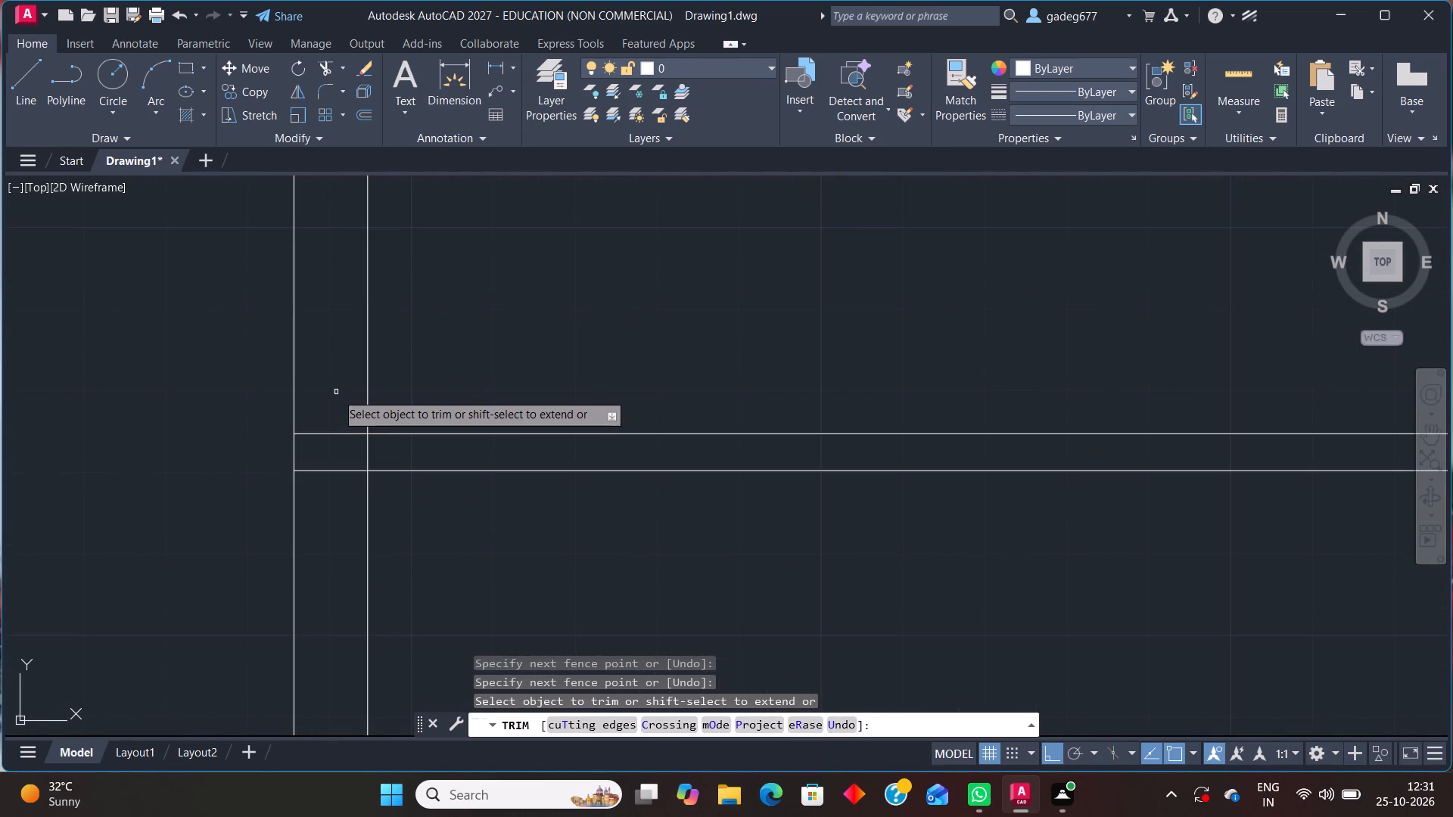
{"action": "left_click", "coordinate": [334, 520]}
{"action": "left_click", "coordinate": [381, 460]}
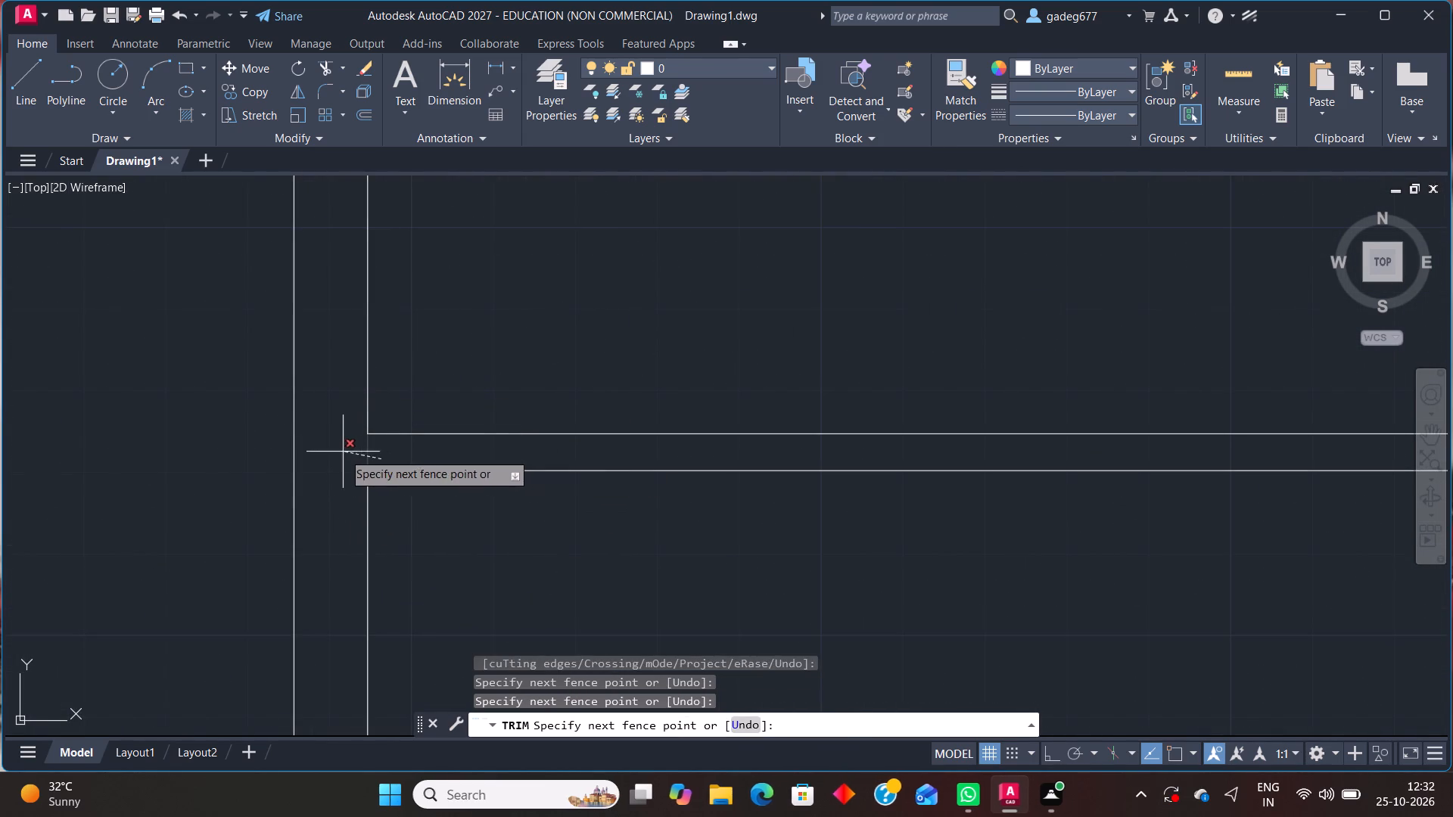
{"action": "left_click", "coordinate": [343, 452]}
Trim the overlapping inner wall line ends at the plan's bottom-left and bottom-right corners.
{"action": "scroll", "coordinate": [343, 452], "scroll_direction": "down", "scroll_amount": 3}
{"action": "middle_click_drag", "start_coordinate": [422, 565], "coordinate": [414, 281]}
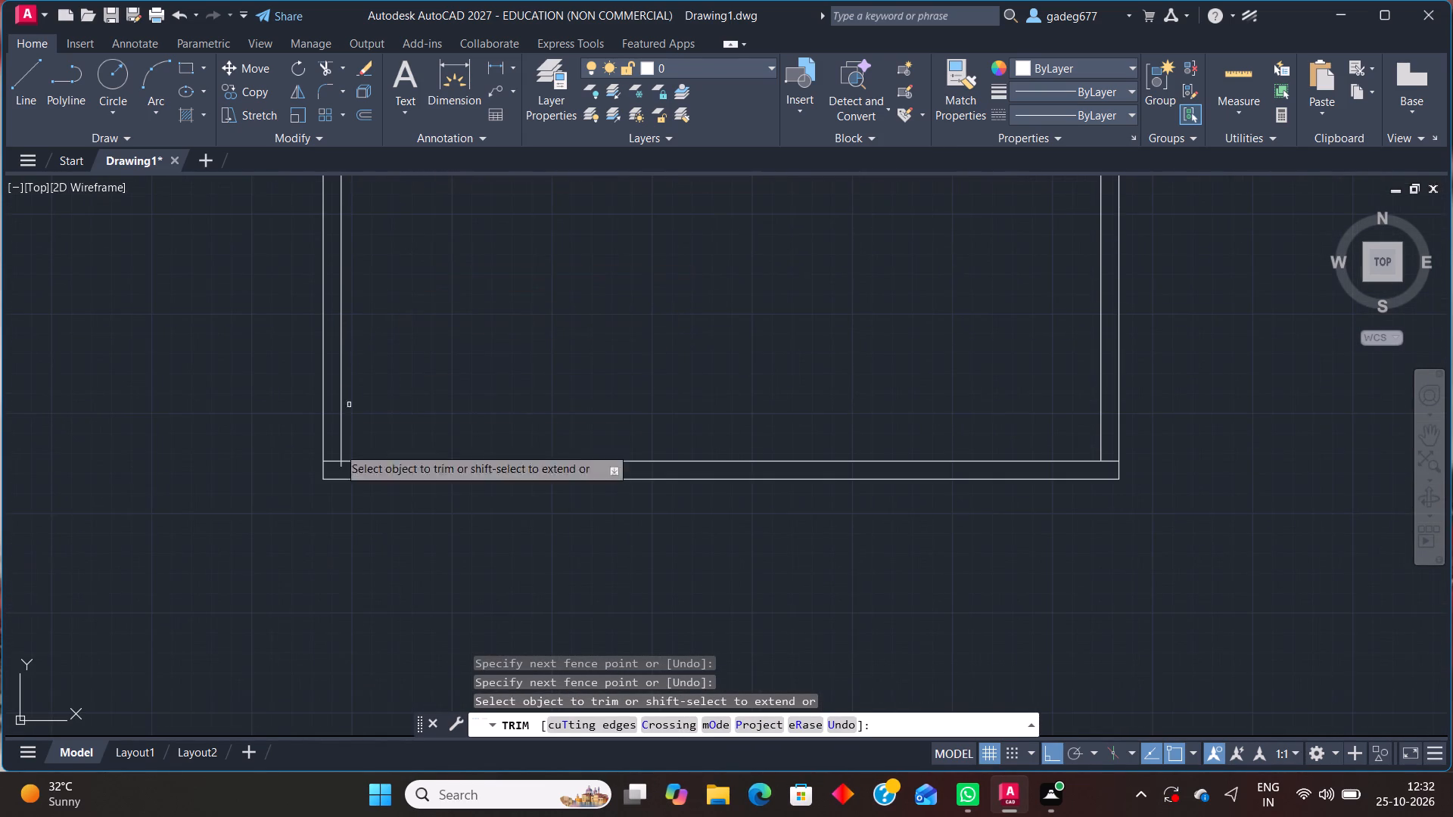
{"action": "scroll", "coordinate": [335, 474], "scroll_direction": "up", "scroll_amount": 2}
{"action": "left_click", "coordinate": [328, 422]}
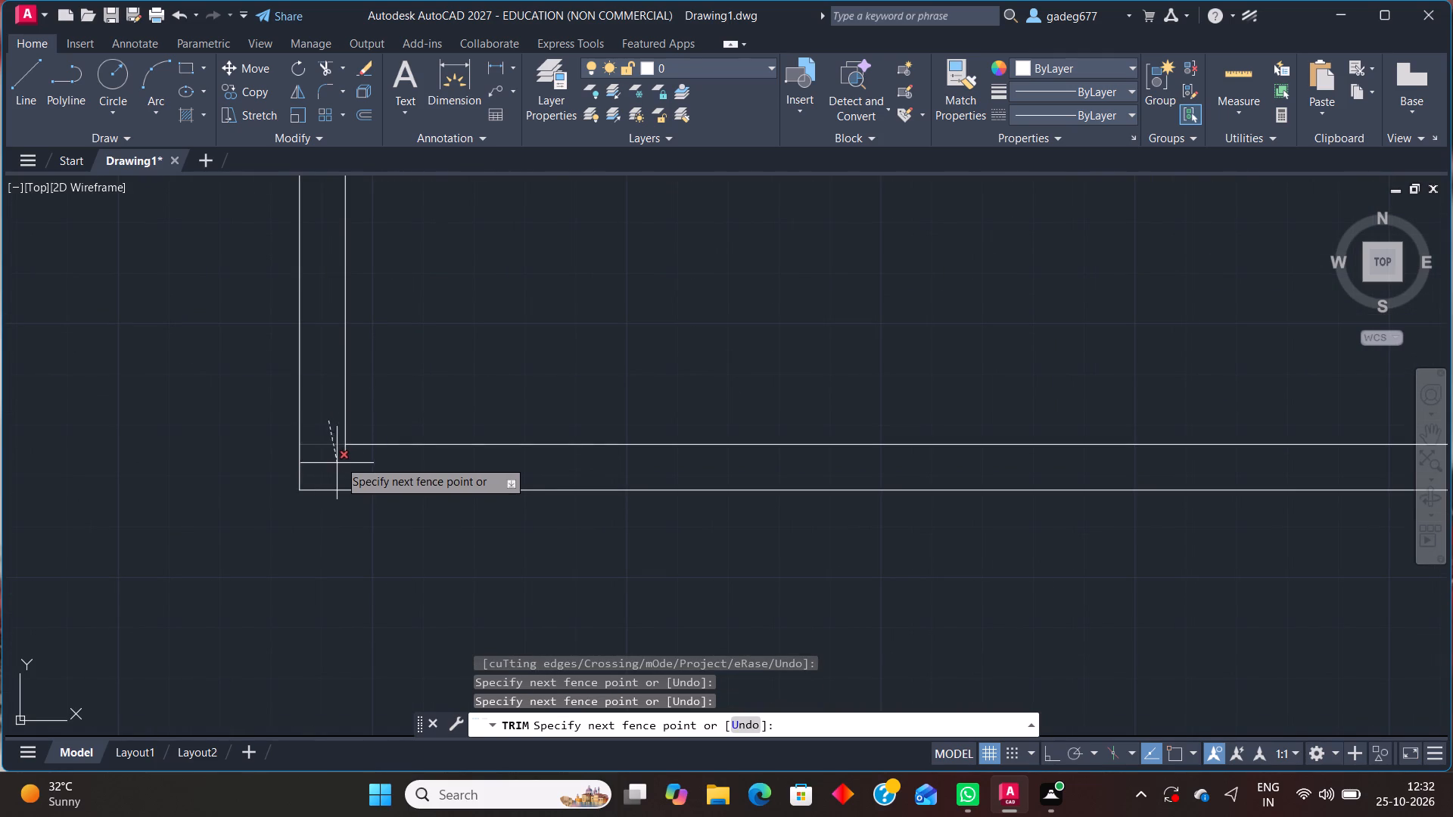
{"action": "left_click", "coordinate": [353, 457]}
{"action": "scroll", "coordinate": [504, 559], "scroll_direction": "down", "scroll_amount": 3}
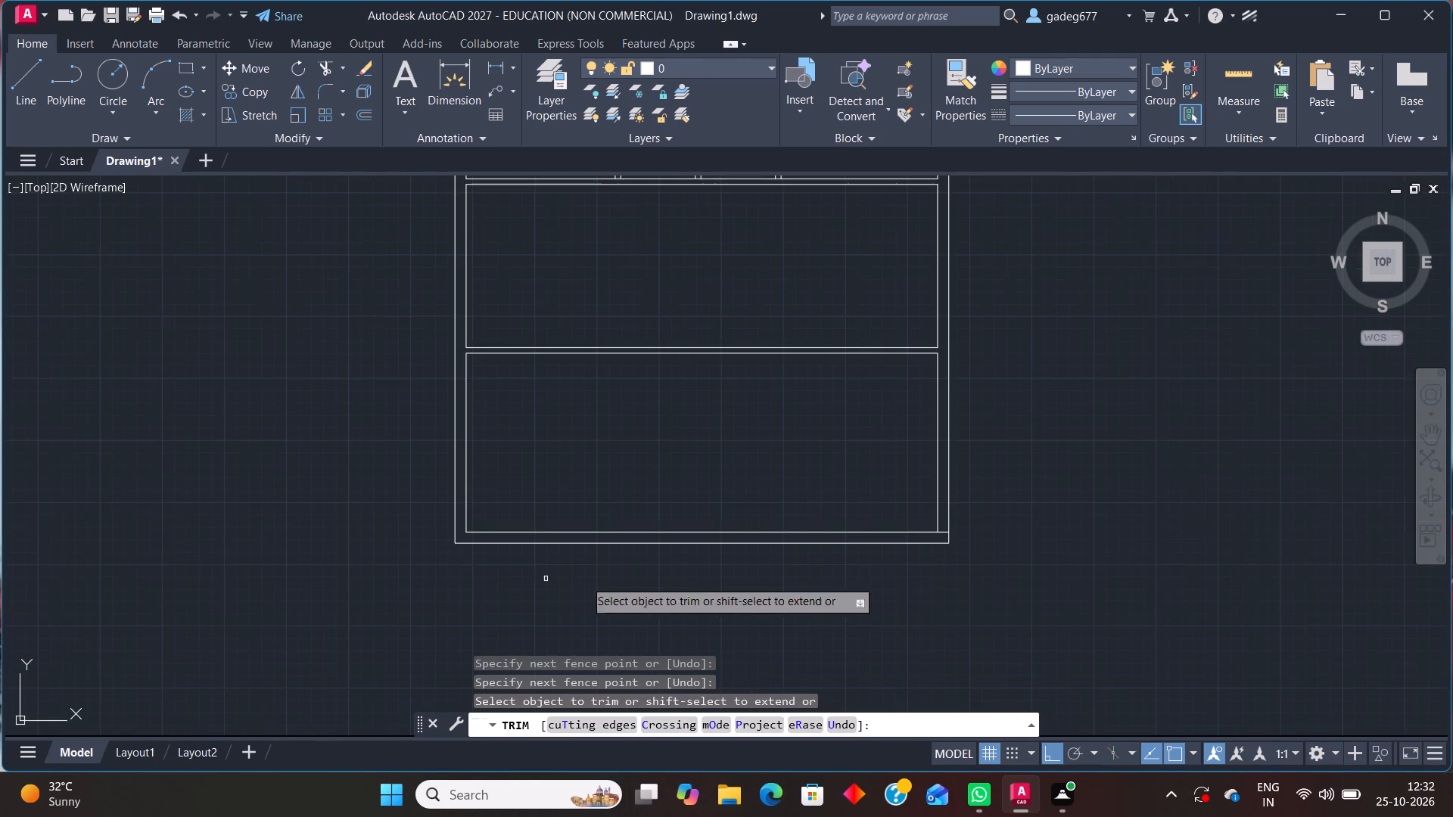
{"action": "scroll", "coordinate": [940, 529], "scroll_direction": "up", "scroll_amount": 3}
{"action": "left_click", "coordinate": [929, 529]}
{"action": "left_click", "coordinate": [909, 583]}
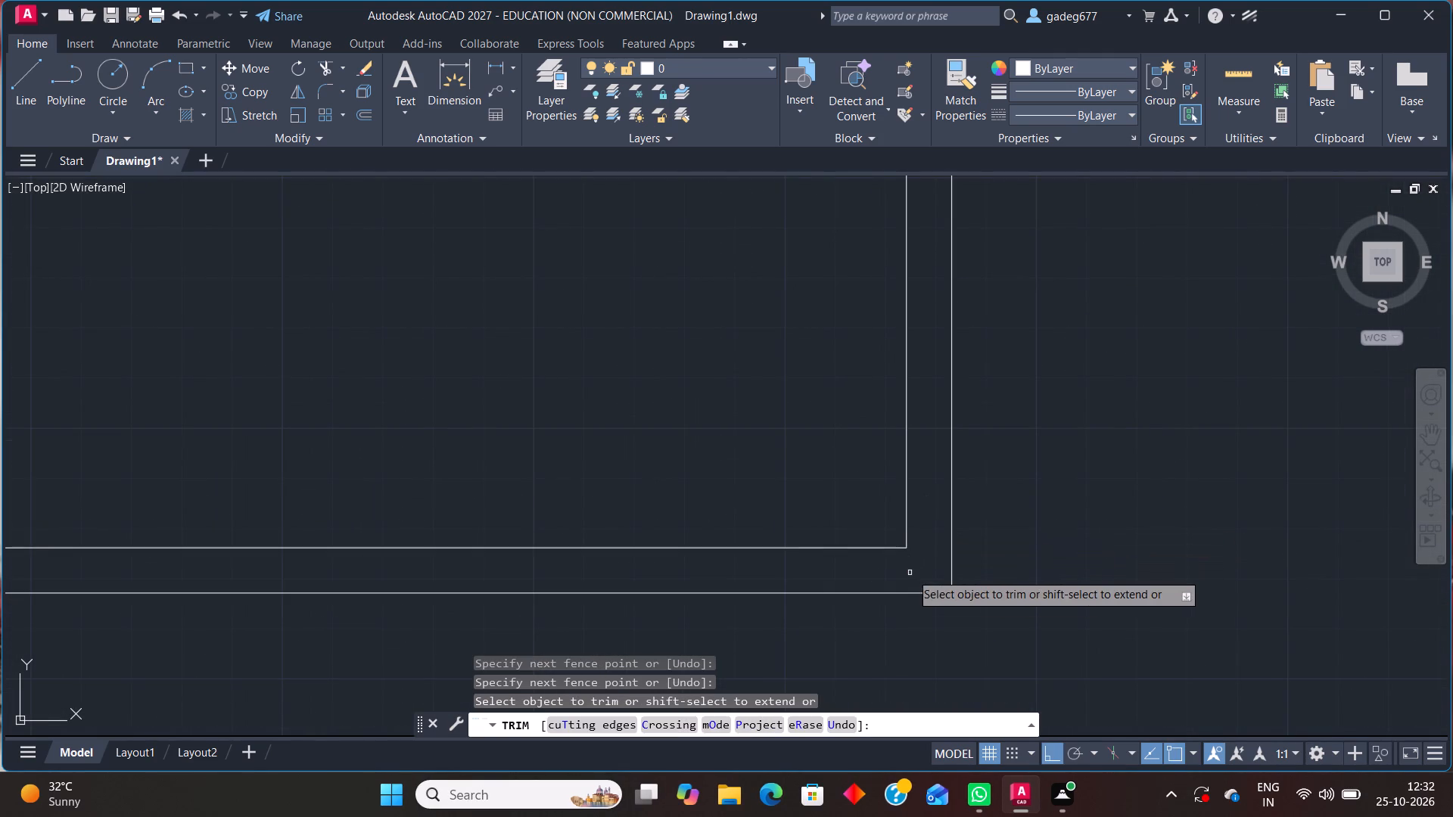
{"action": "scroll", "coordinate": [913, 567], "scroll_direction": "down", "scroll_amount": 3}
{"action": "middle_click_drag", "start_coordinate": [970, 441], "coordinate": [952, 616]}
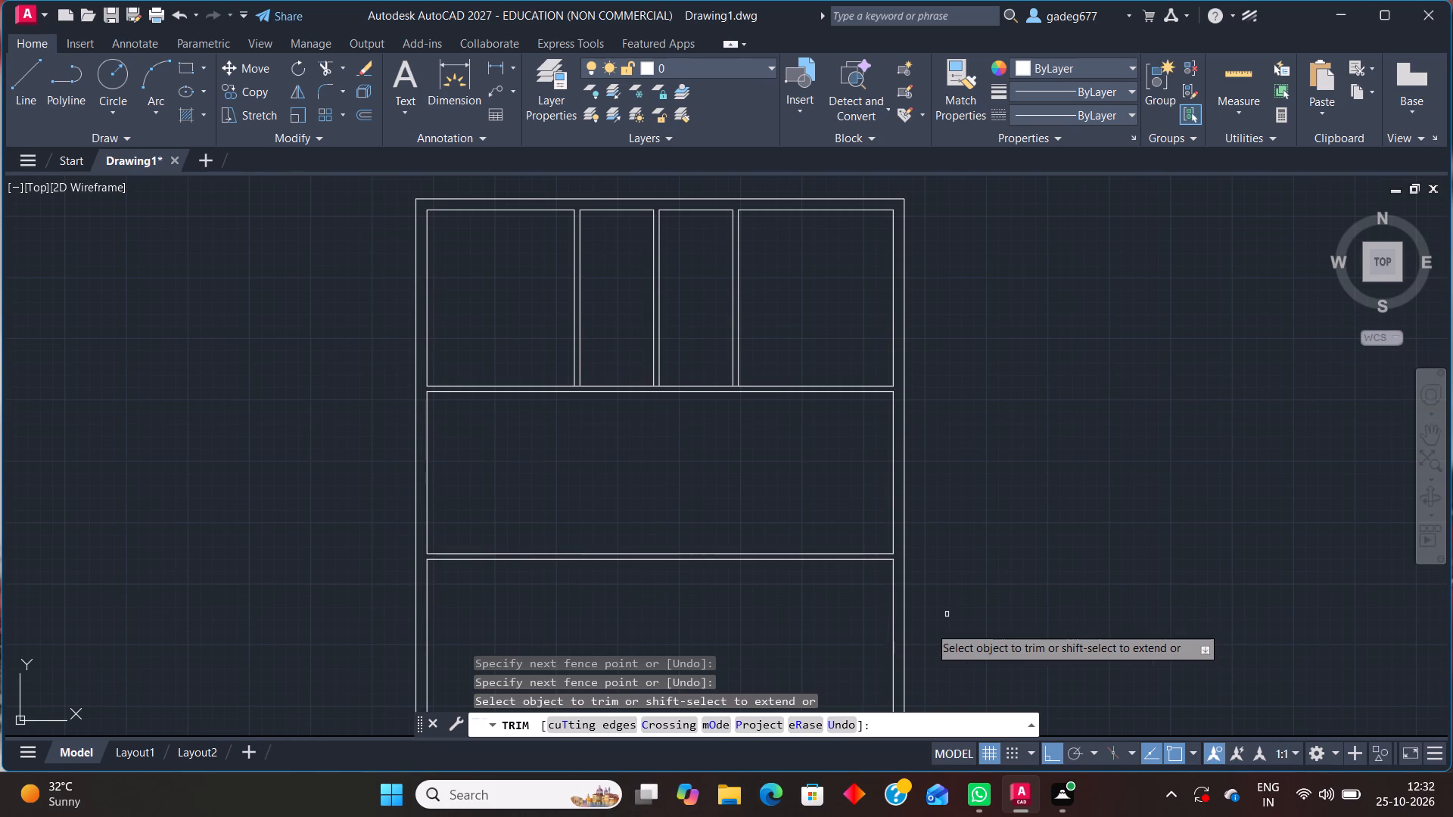
{"action": "key", "text": "Escape"}
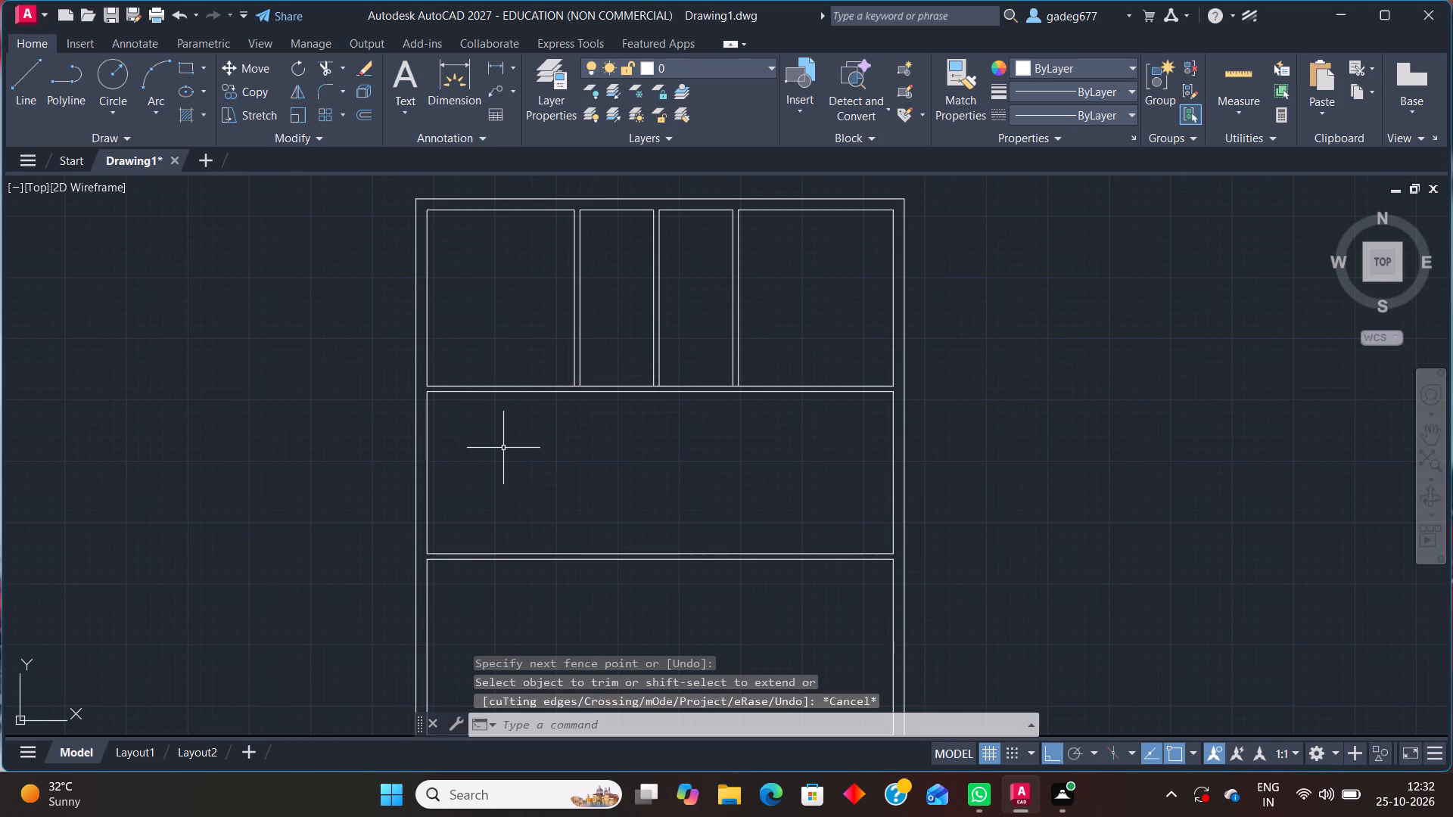
Offset the bottom room's left inner wall line 12' to the right, and offset the new line 4.5" to form a partition.
{"action": "scroll", "coordinate": [459, 488], "scroll_direction": "down", "scroll_amount": 1}
{"action": "middle_click_drag", "start_coordinate": [459, 487], "coordinate": [459, 447]}
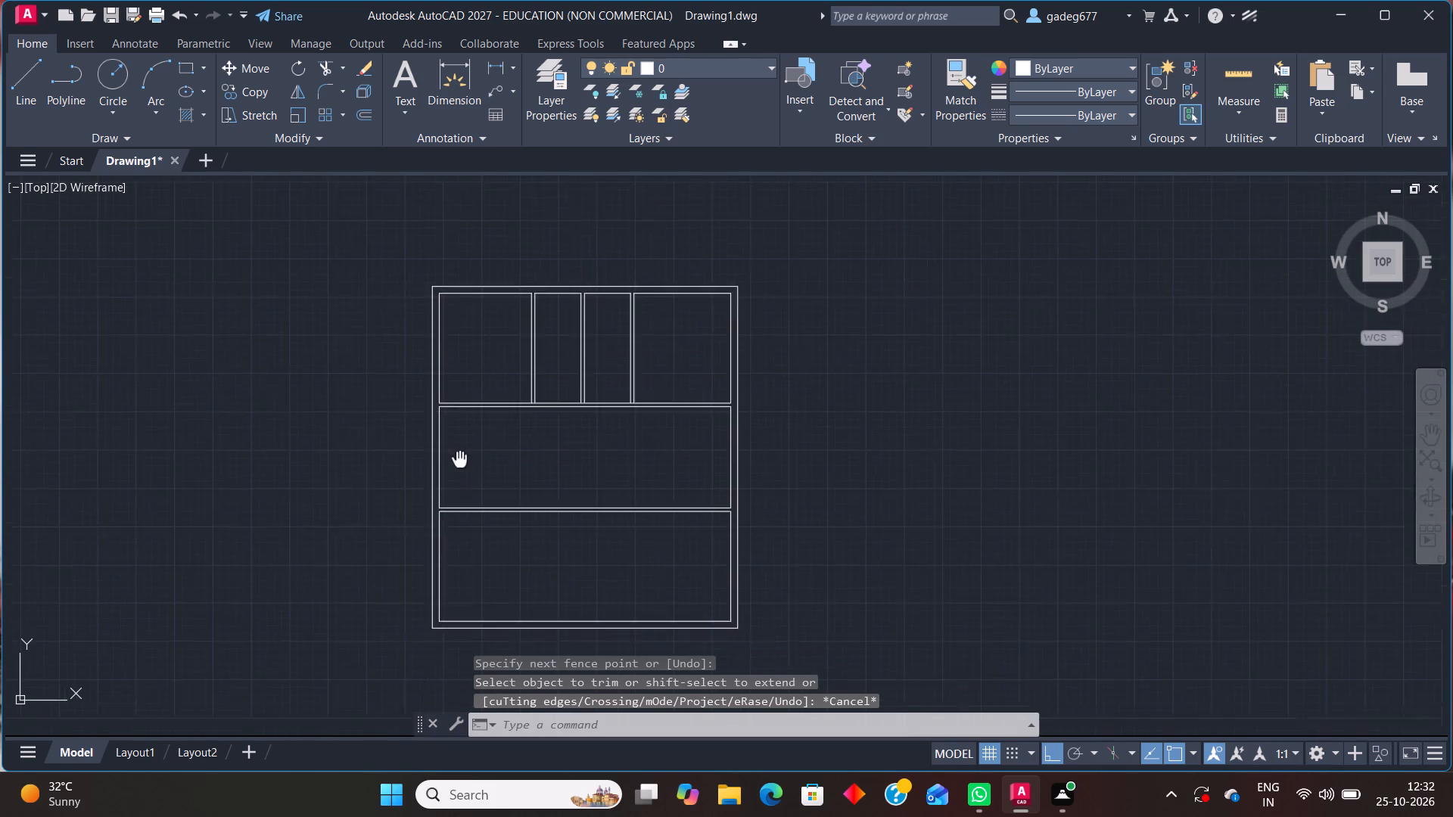
{"action": "middle_click_drag", "start_coordinate": [459, 447], "coordinate": [415, 365]}
{"action": "type", "text": "off"}
{"action": "key", "text": "Return"}
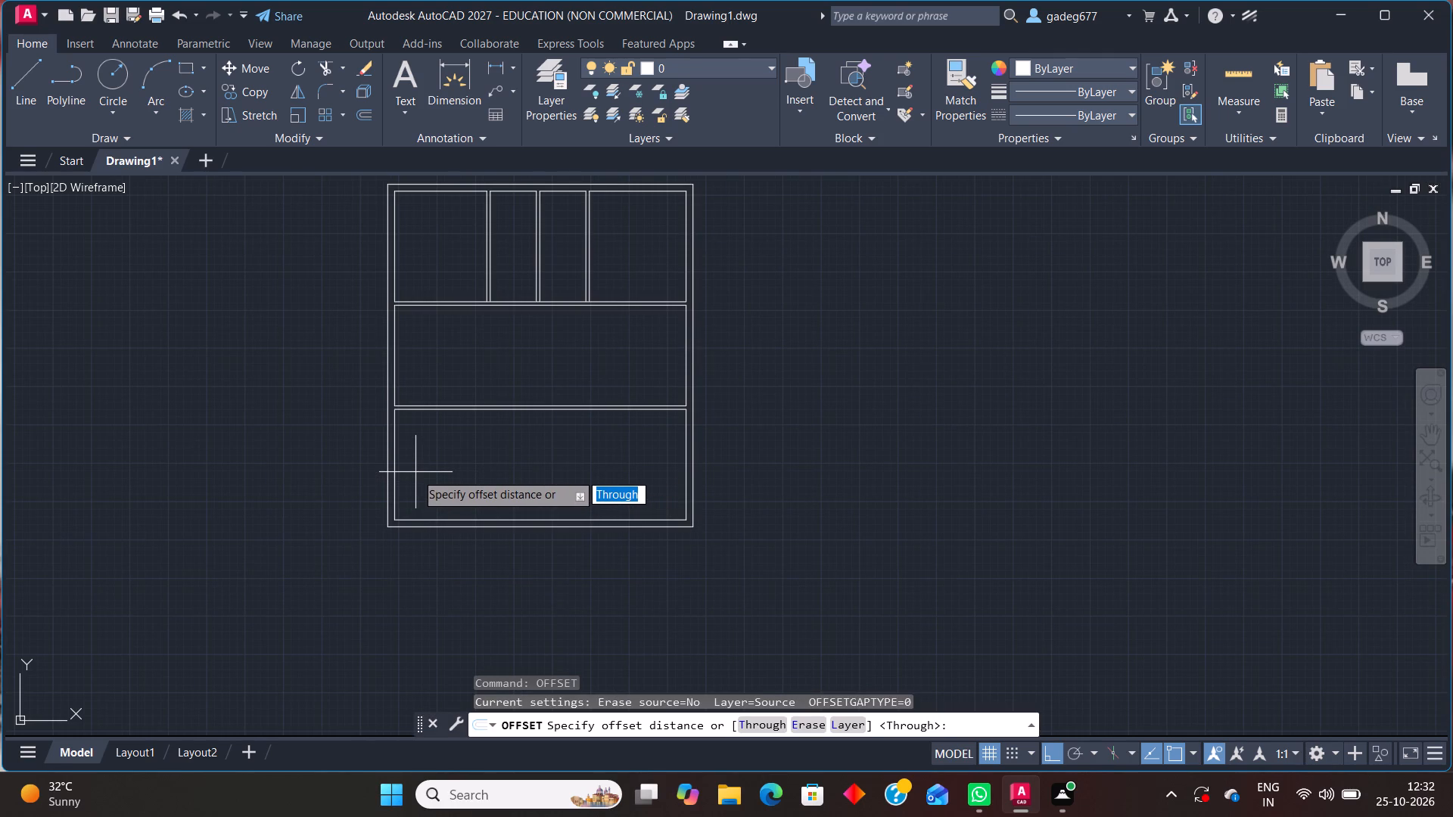
{"action": "key", "text": "Return"}
{"action": "left_click", "coordinate": [395, 457]}
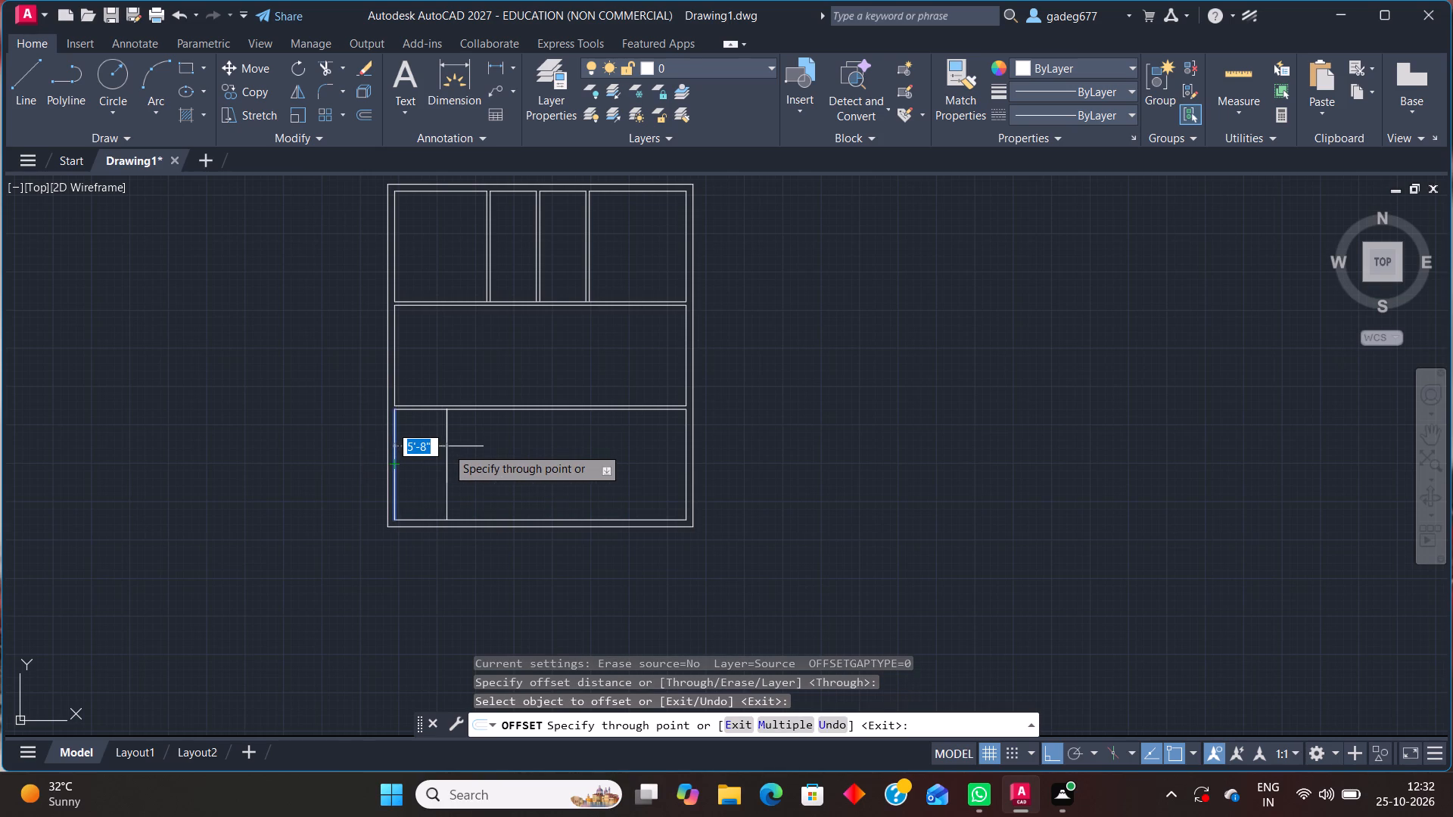
{"action": "type", "text": "12'"}
{"action": "key", "text": "Return"}
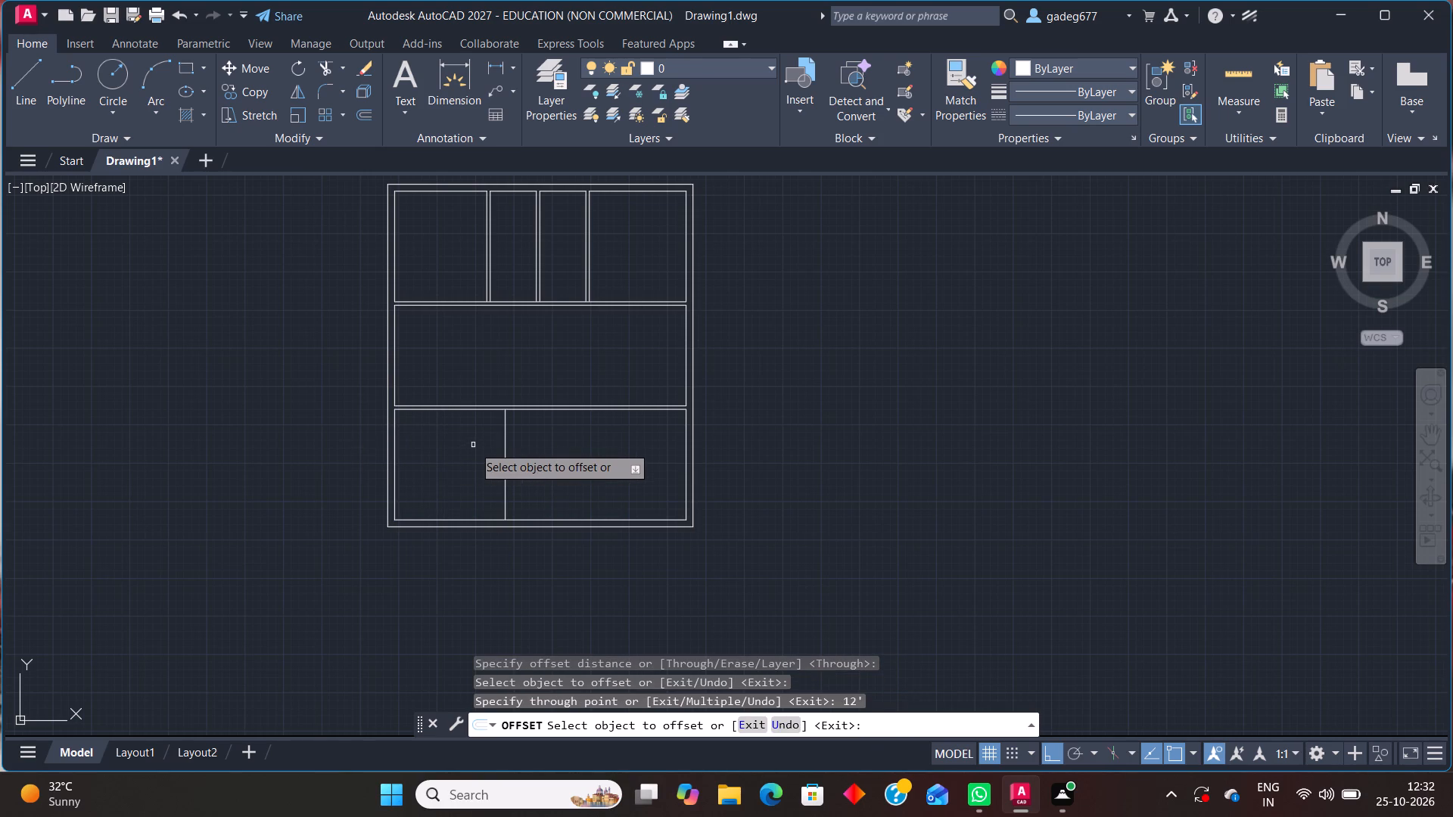
{"action": "left_click", "coordinate": [506, 422]}
{"action": "type", "text": "4.5"}
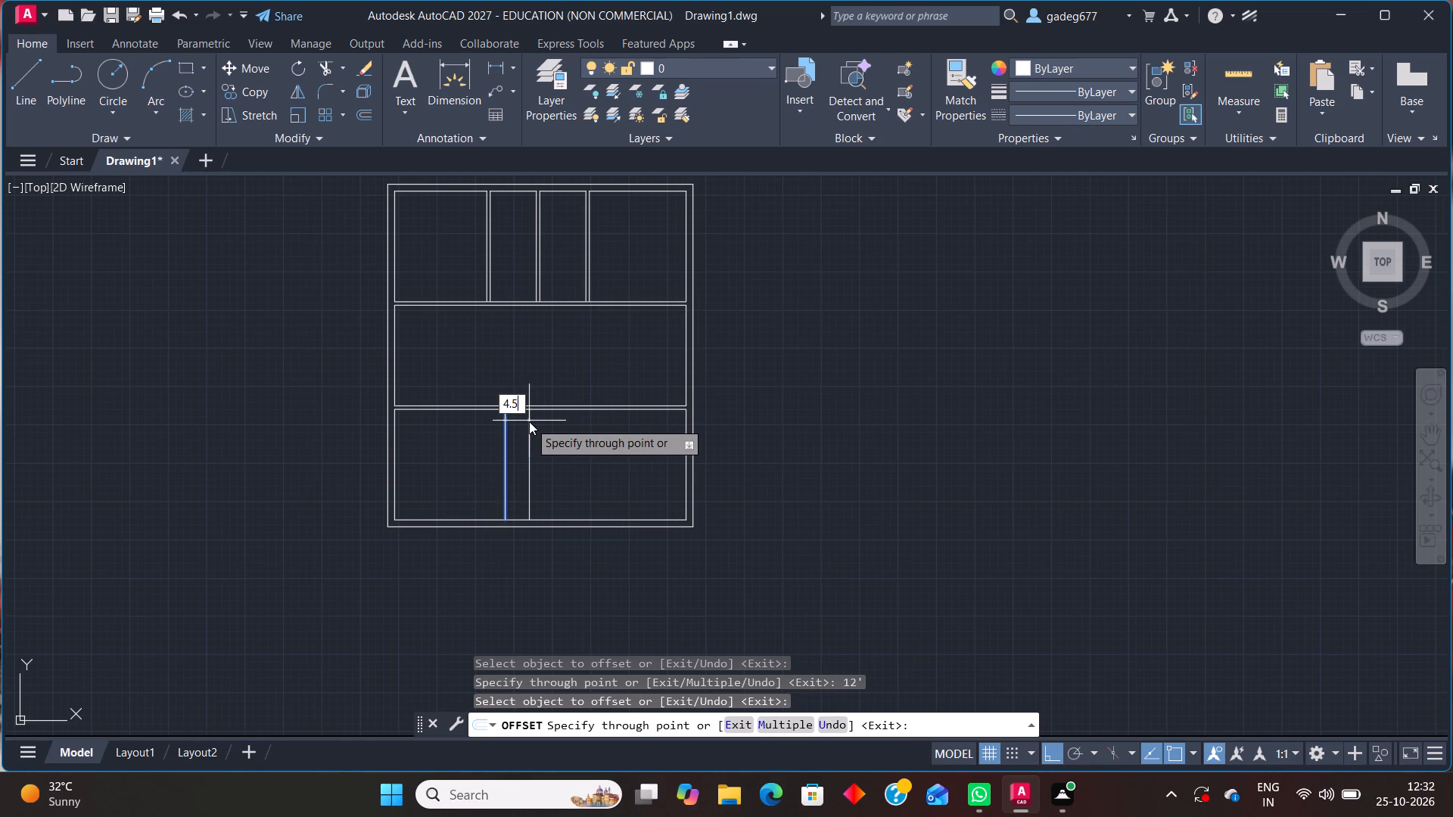
{"action": "key", "text": "shift+quotedbl"}
{"action": "key", "text": "Return"}
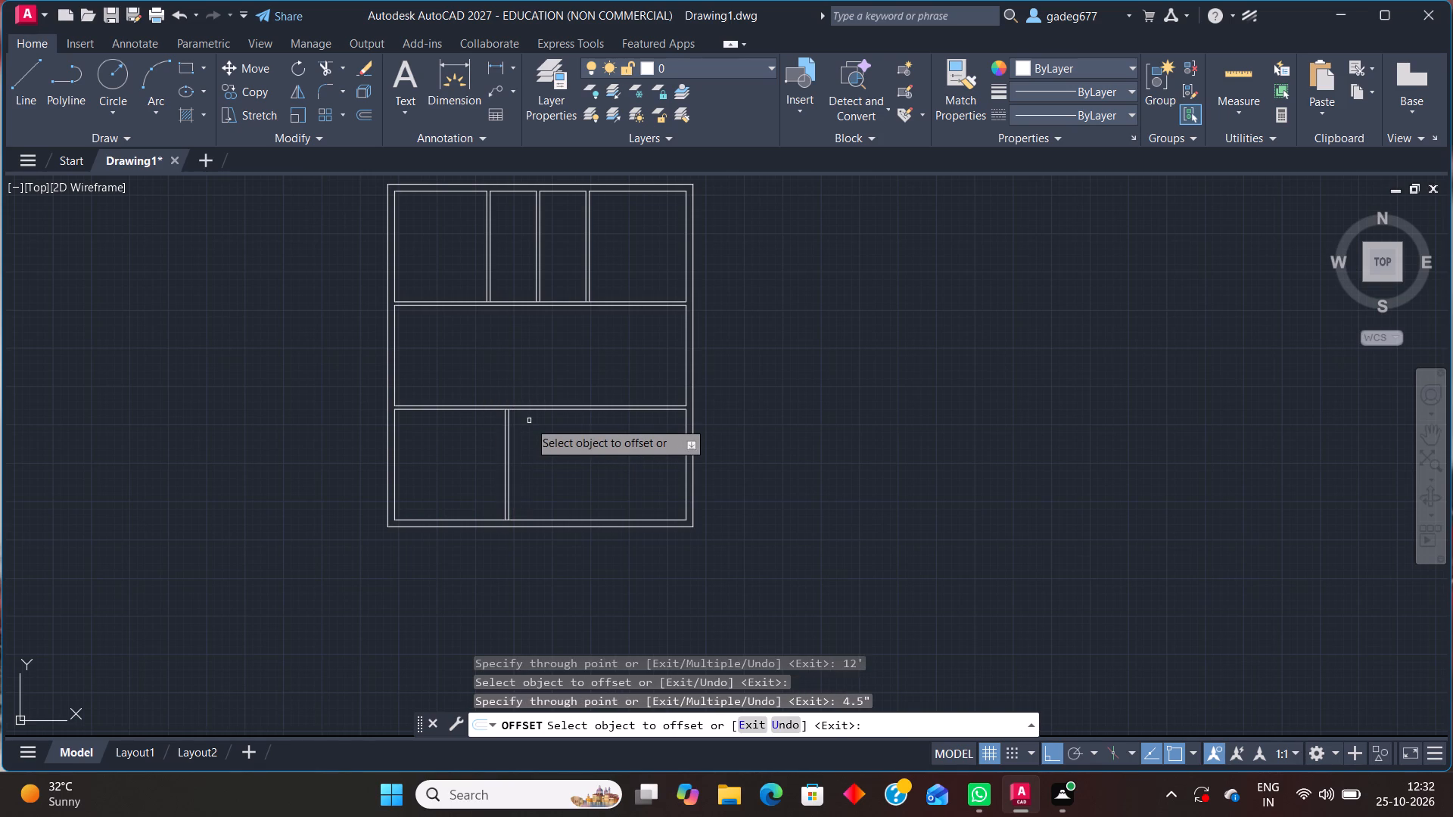
Offset the new partition's right line 5' to the right, and offset that line 4.5" to form a second partition.
{"action": "scroll", "coordinate": [512, 466], "scroll_direction": "up", "scroll_amount": 2}
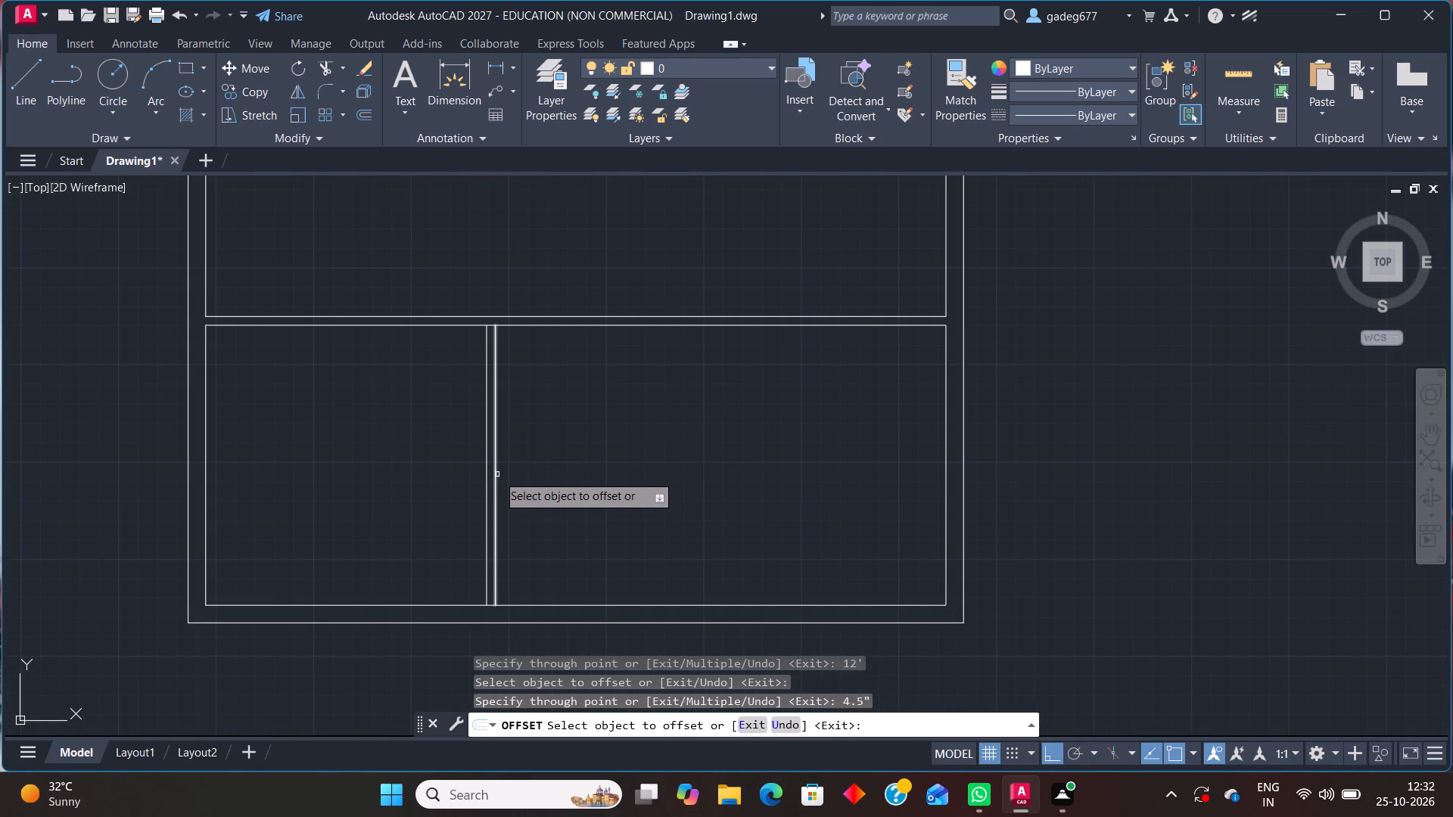
{"action": "left_click", "coordinate": [497, 472]}
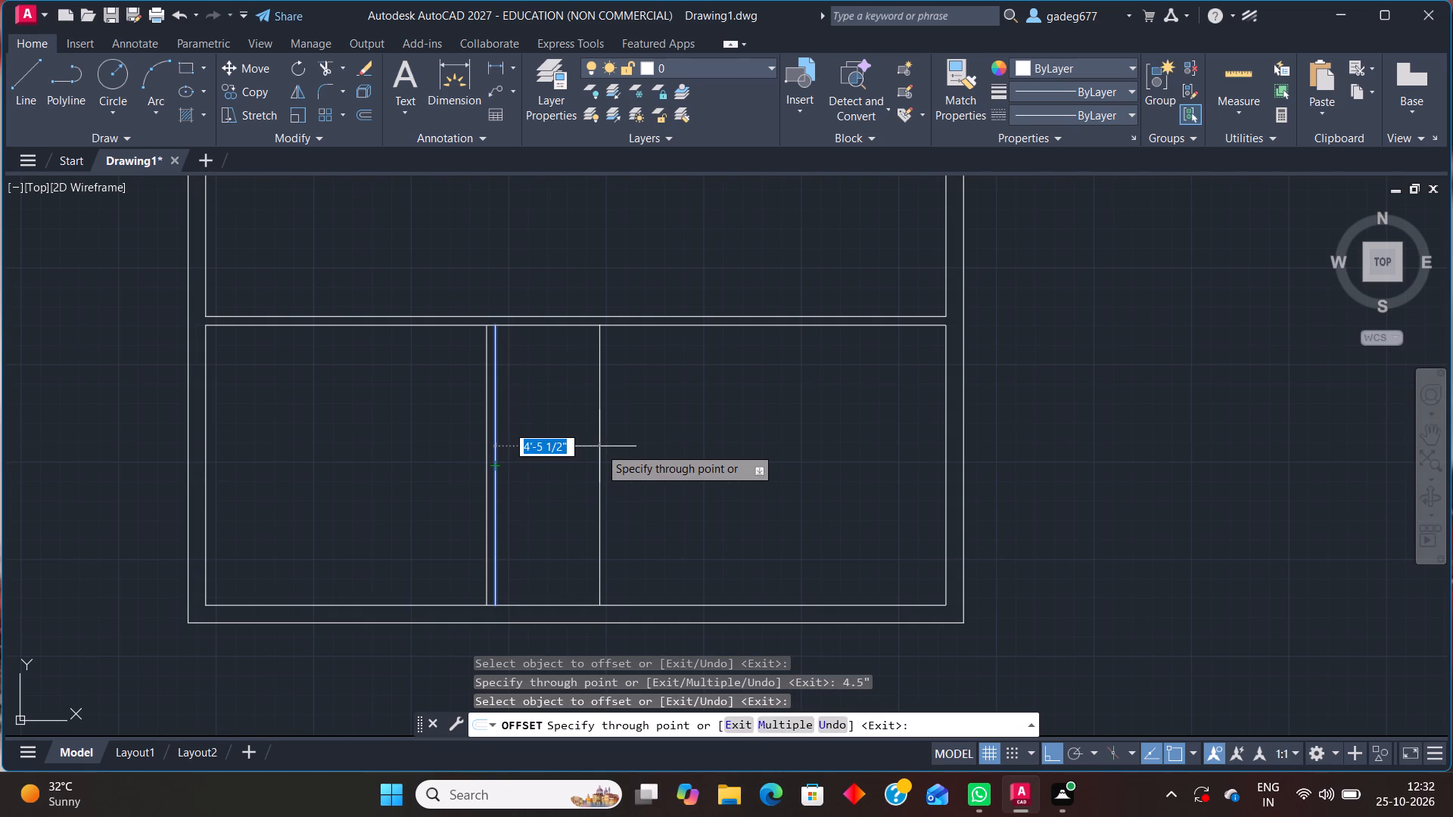
{"action": "type", "text": "5'"}
{"action": "key", "text": "Return"}
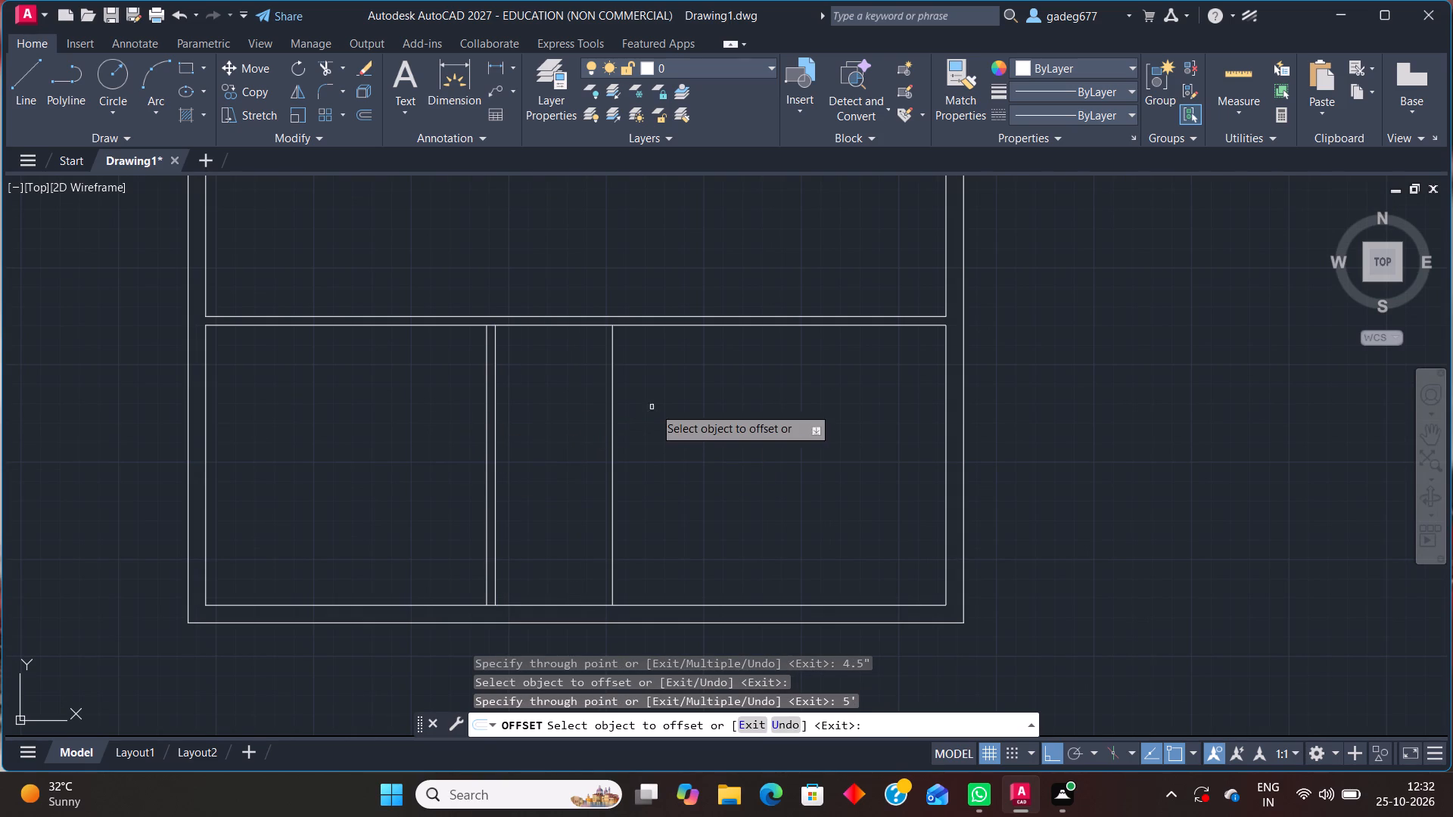
{"action": "left_click", "coordinate": [612, 468]}
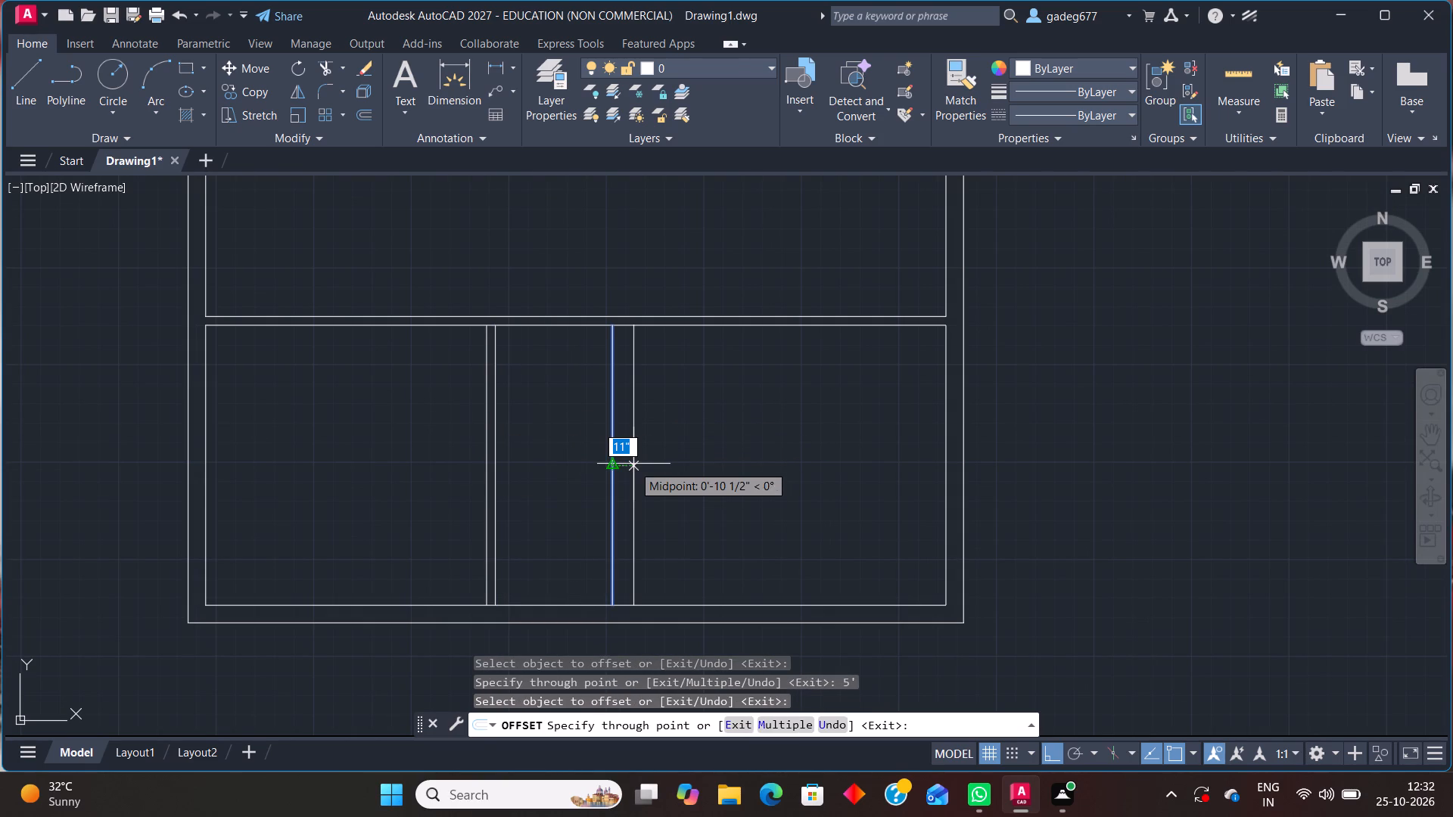
{"action": "type", "text": "4.5\""}
{"action": "key", "text": "Return"}
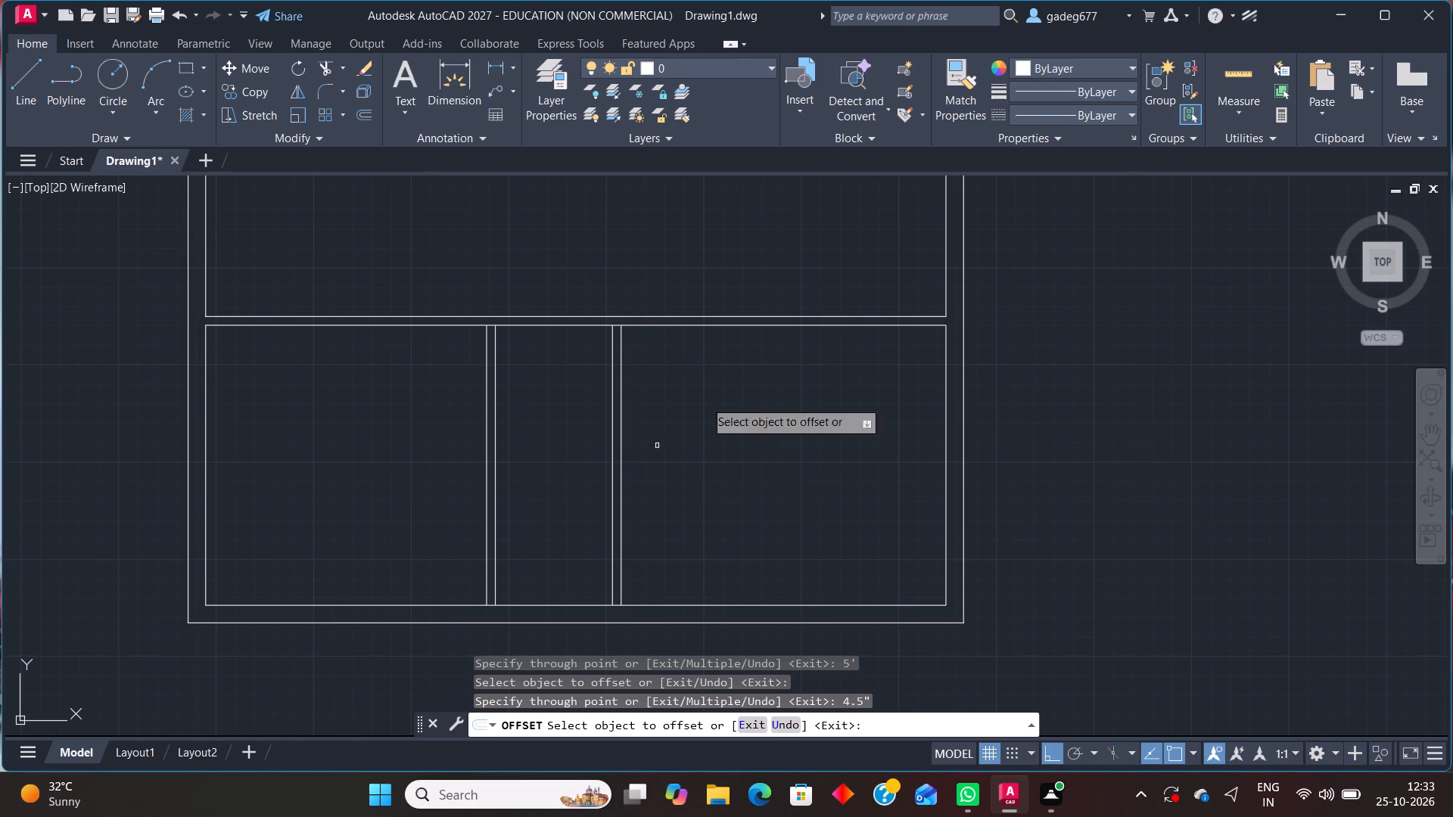
Use Quick Measure to check the dimensions of the bottom row's left room.
{"action": "left_click", "coordinate": [1249, 76]}
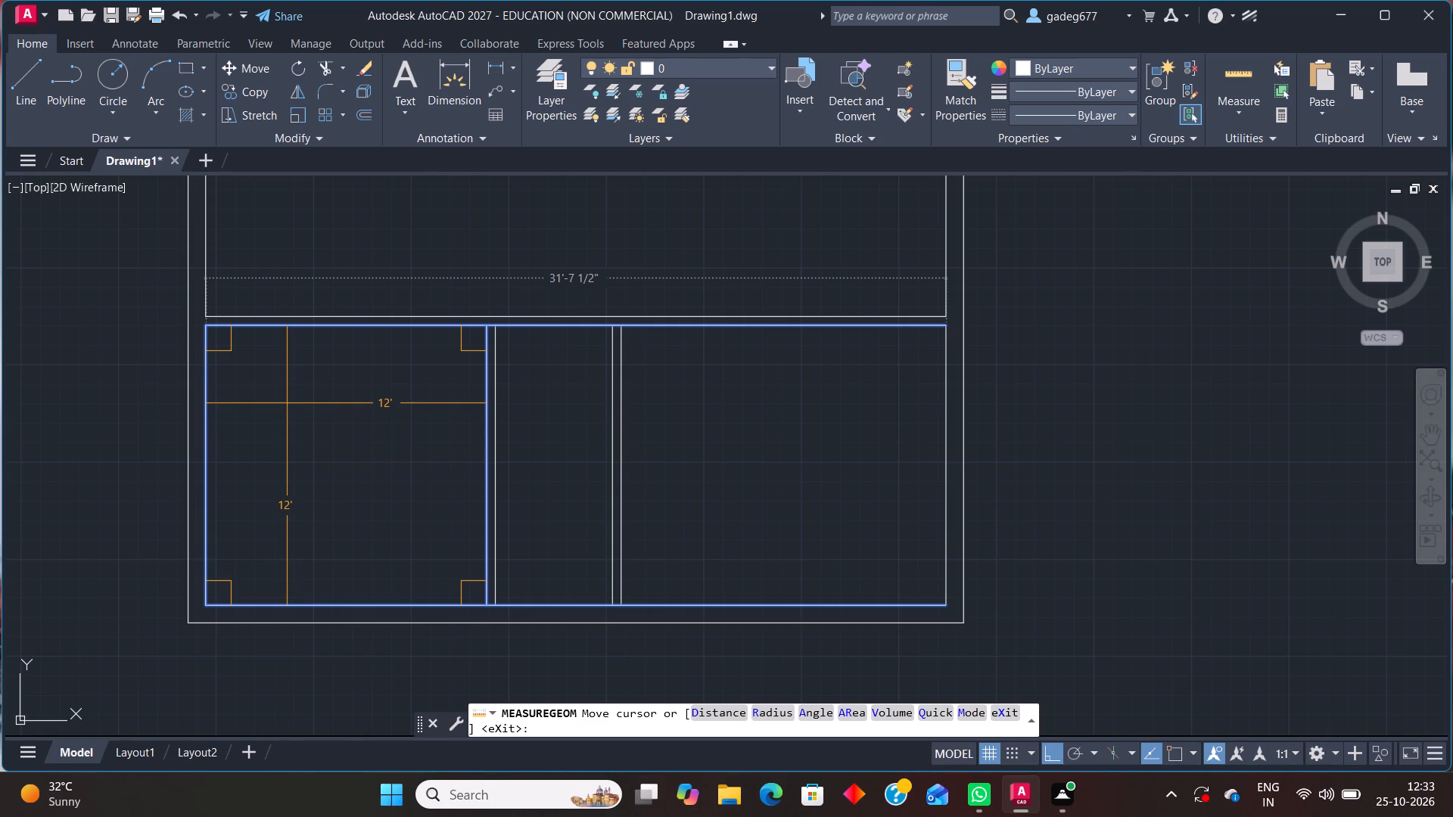
{"action": "key", "text": "Escape"}
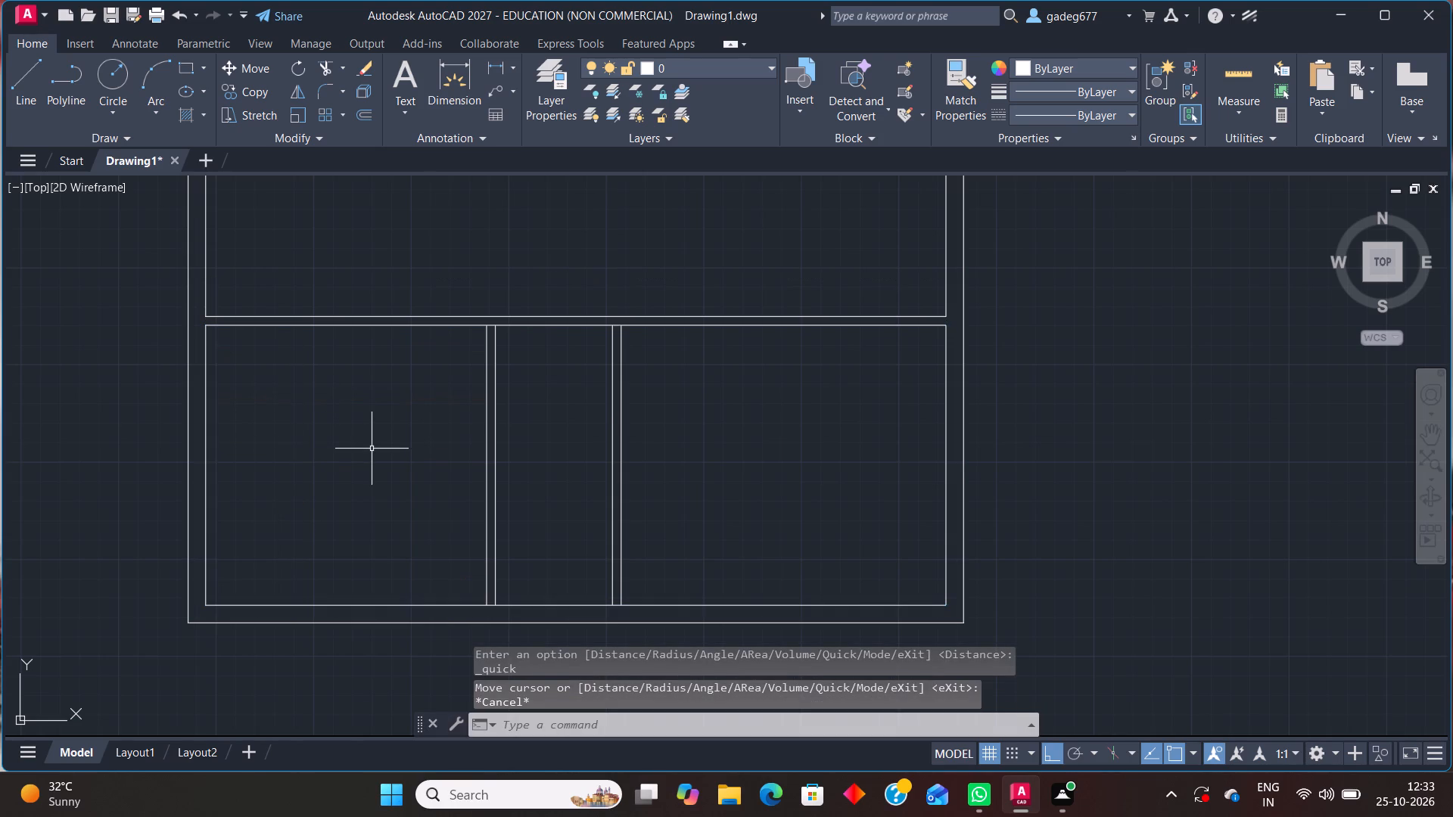
Offset the bottom wall's inner line 4' upward, and offset the new line 4.5" upward to form a horizontal partition.
{"action": "type", "text": "off"}
{"action": "key", "text": "Return"}
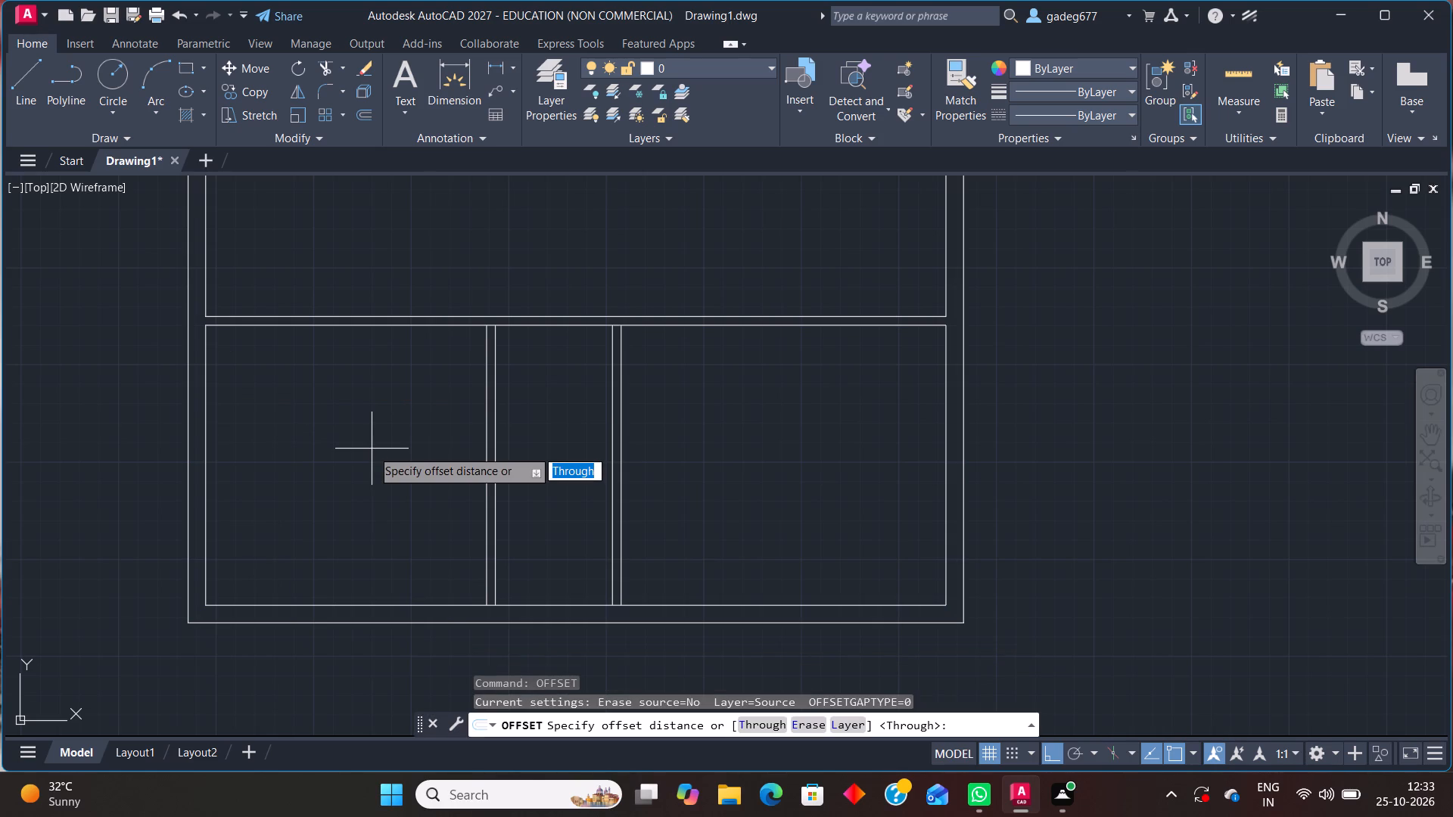
{"action": "key", "text": "Return"}
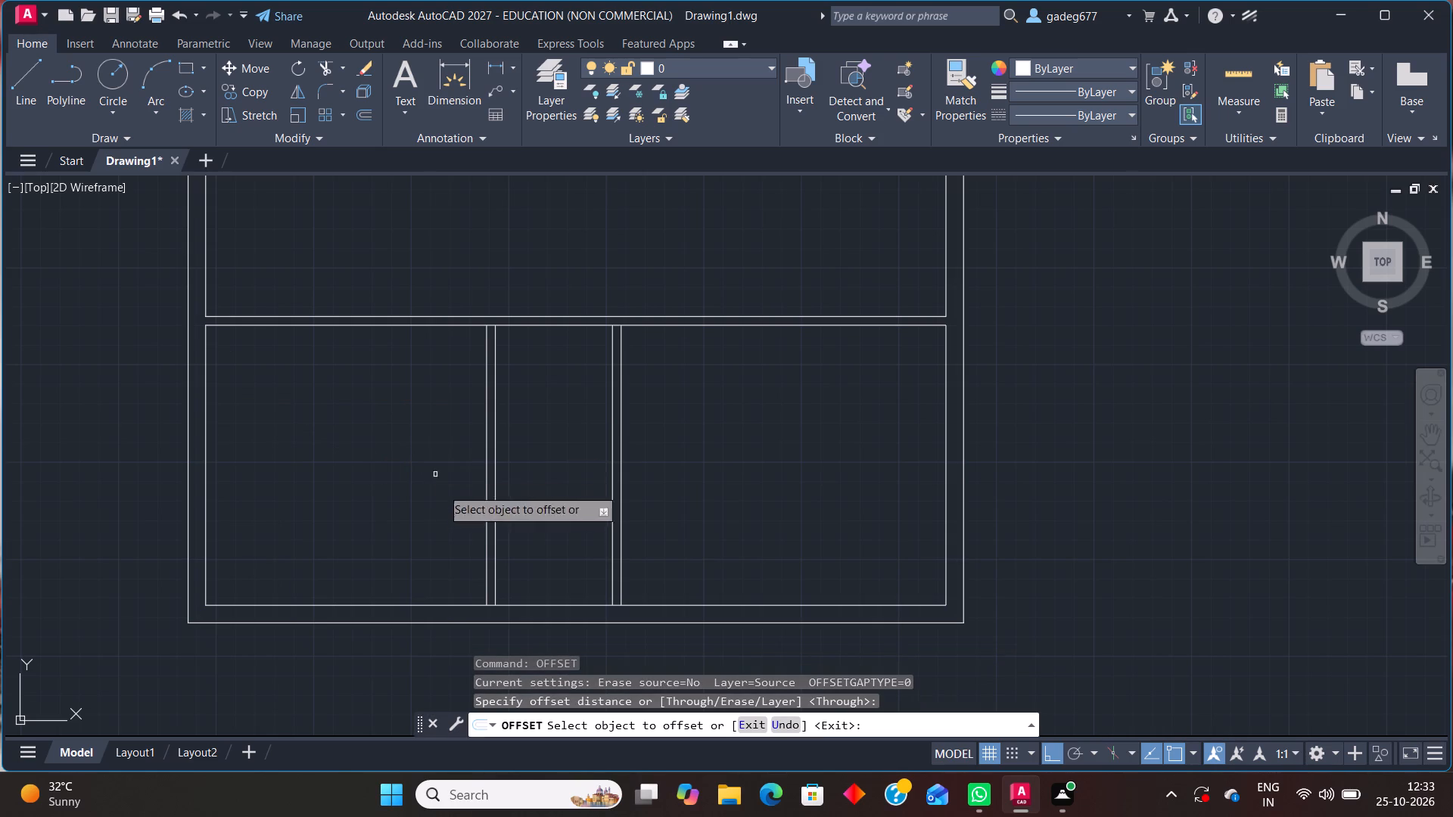
{"action": "left_click", "coordinate": [375, 607]}
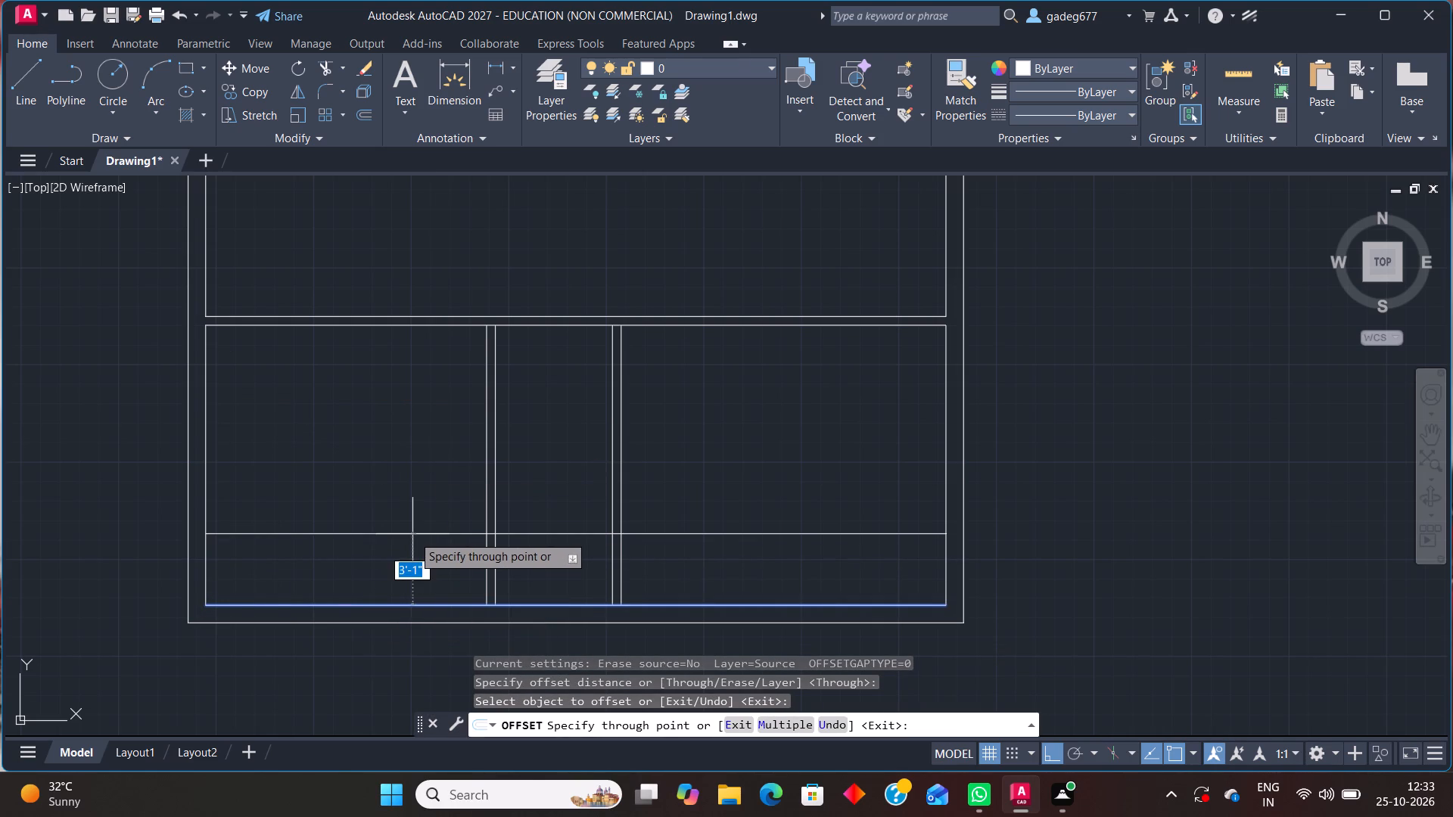
{"action": "type", "text": "4'"}
{"action": "key", "text": "Return"}
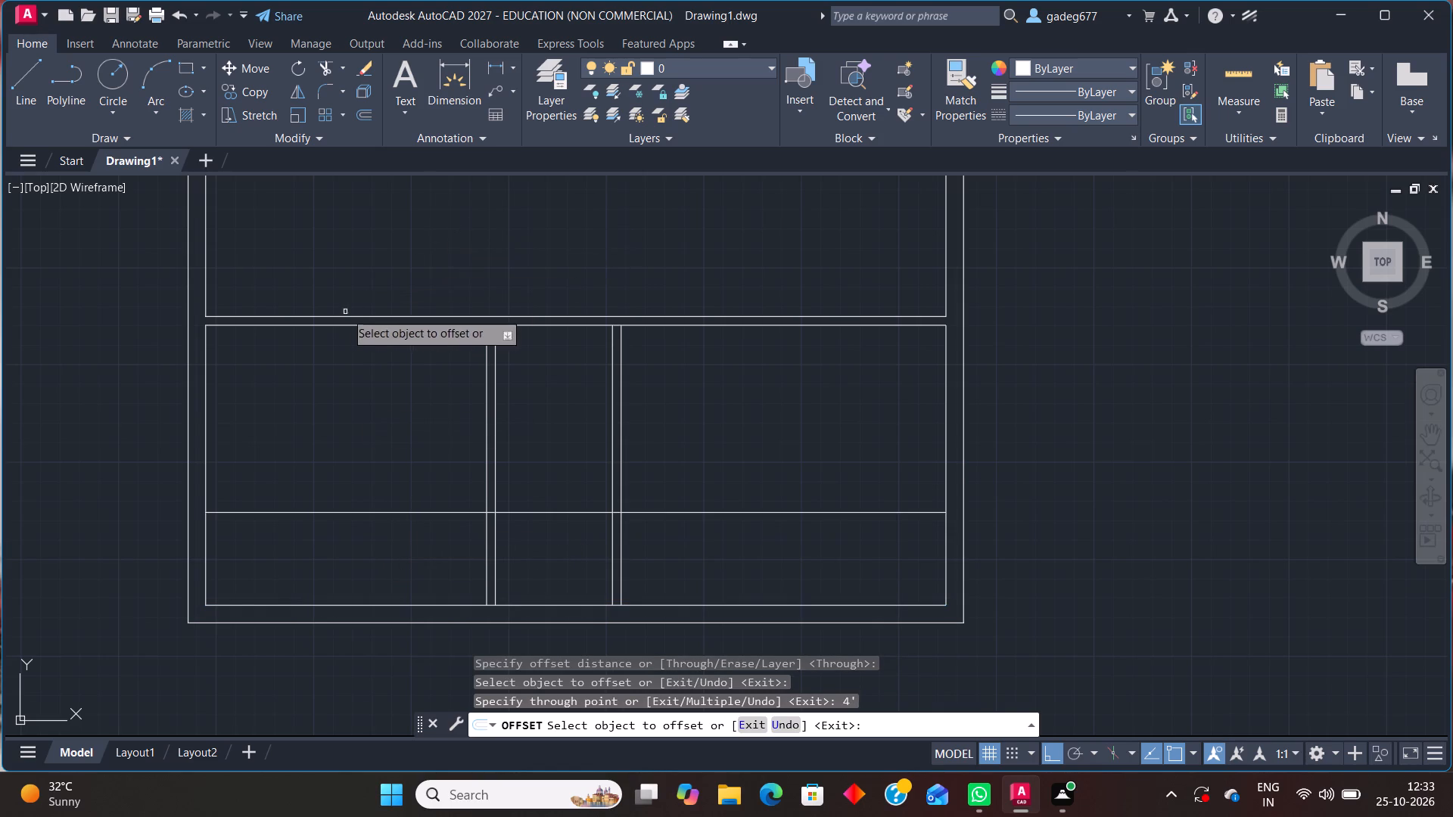
{"action": "left_click", "coordinate": [260, 514]}
{"action": "type", "text": "4.5\""}
{"action": "key", "text": "Return"}
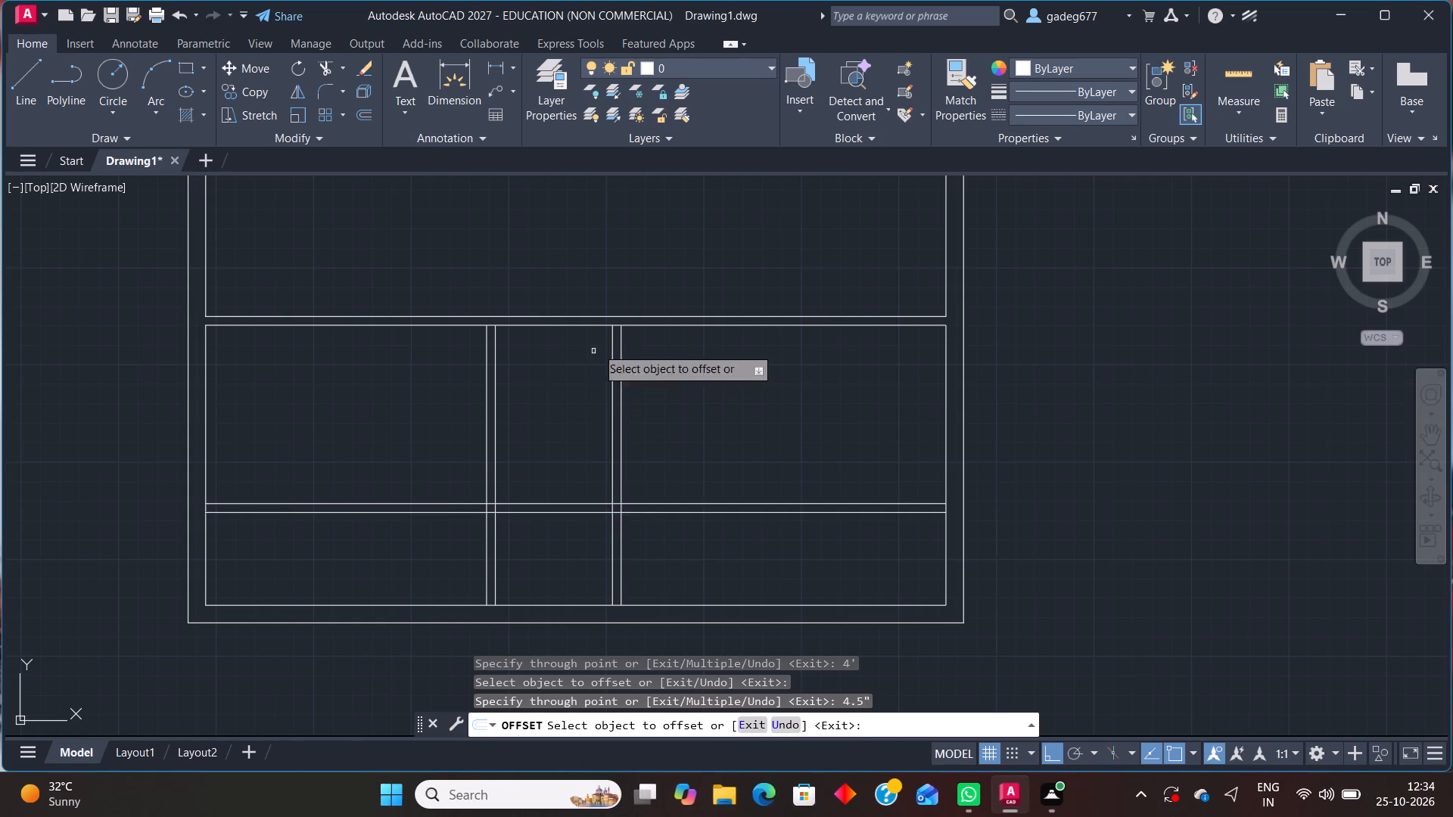
Use Quick Measure to check the spacing between the partitions in the bottom row's middle bay.
{"action": "left_click", "coordinate": [1262, 77]}
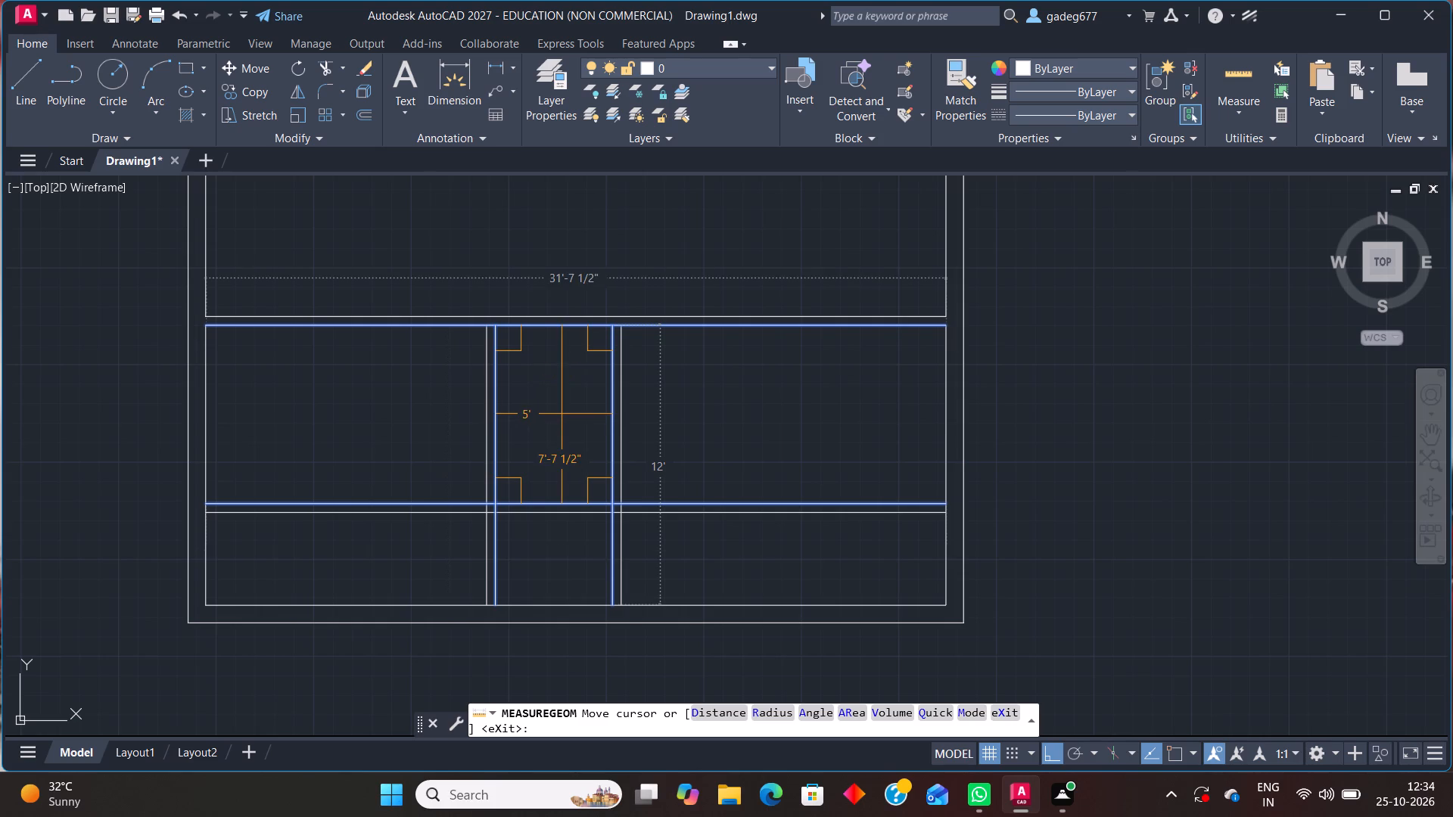
{"action": "scroll", "coordinate": [548, 418], "scroll_direction": "up", "scroll_amount": 3}
{"action": "scroll", "coordinate": [540, 433], "scroll_direction": "down", "scroll_amount": 2}
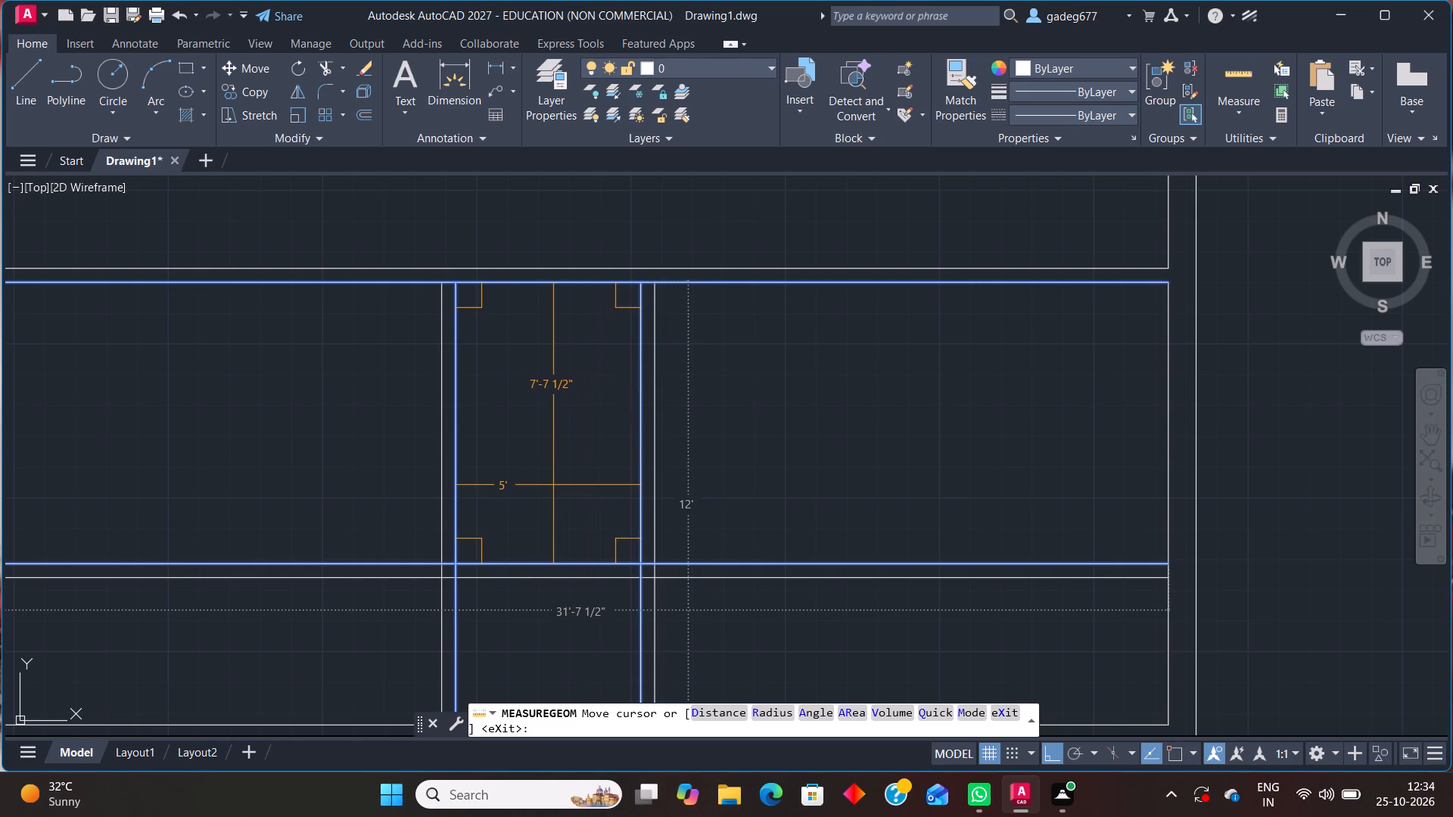
{"action": "key", "text": "Escape"}
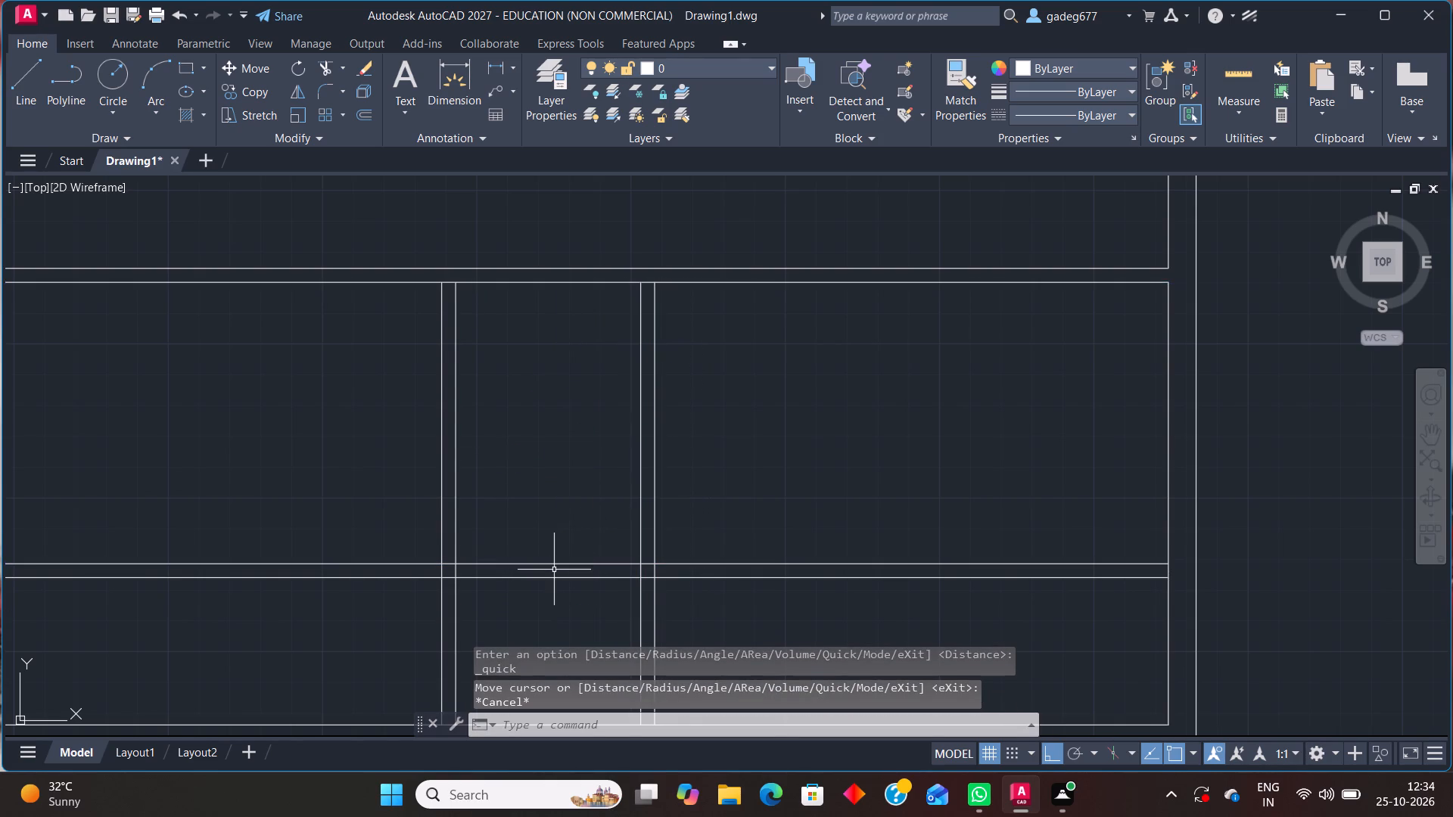
Shorten both lines of the new horizontal partition so they end at the first vertical partition's left line.
{"action": "scroll", "coordinate": [552, 570], "scroll_direction": "down", "scroll_amount": 1}
{"action": "middle_click_drag", "start_coordinate": [569, 492], "coordinate": [569, 433]}
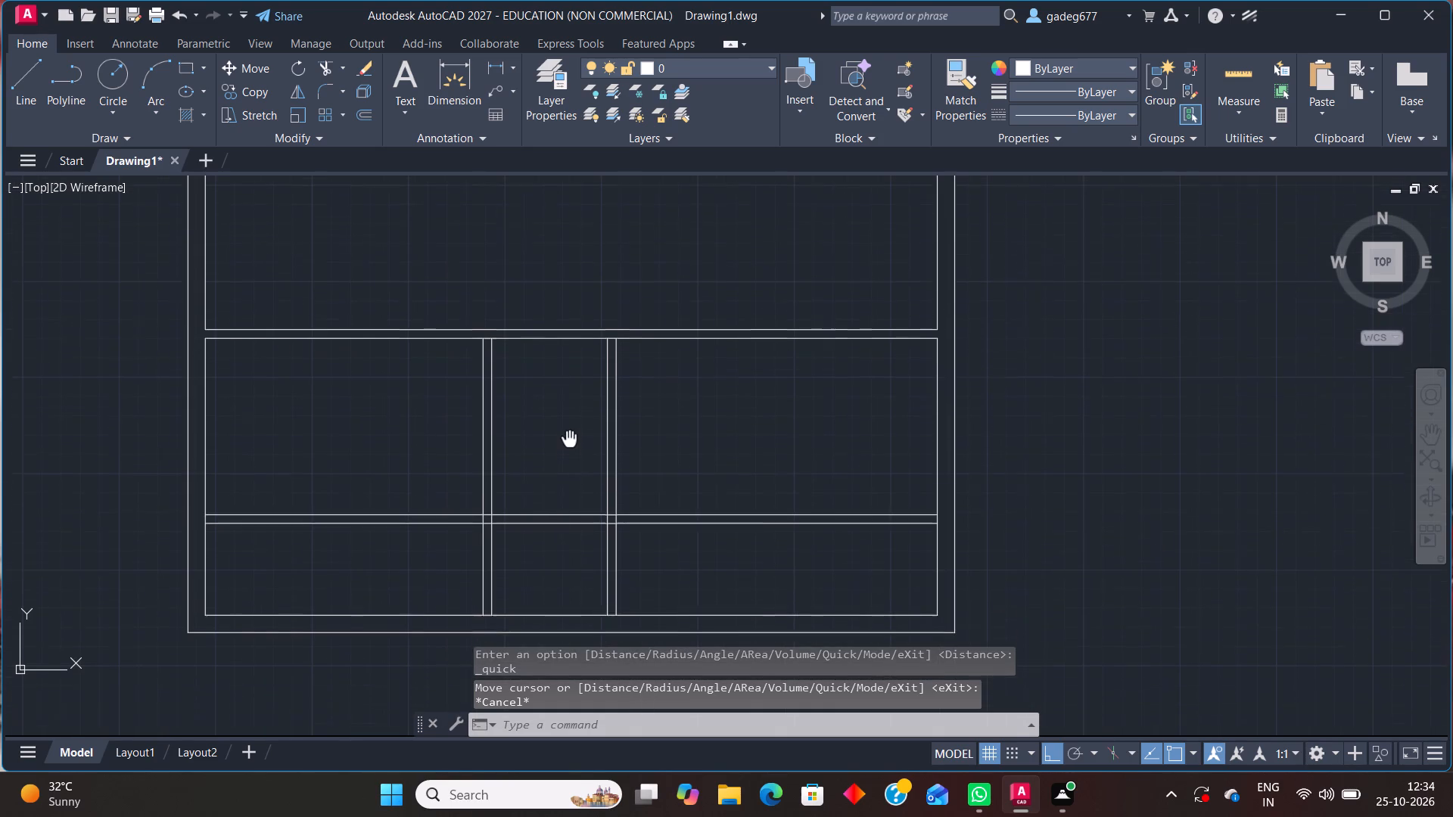
{"action": "middle_click_drag", "start_coordinate": [569, 433], "coordinate": [569, 406]}
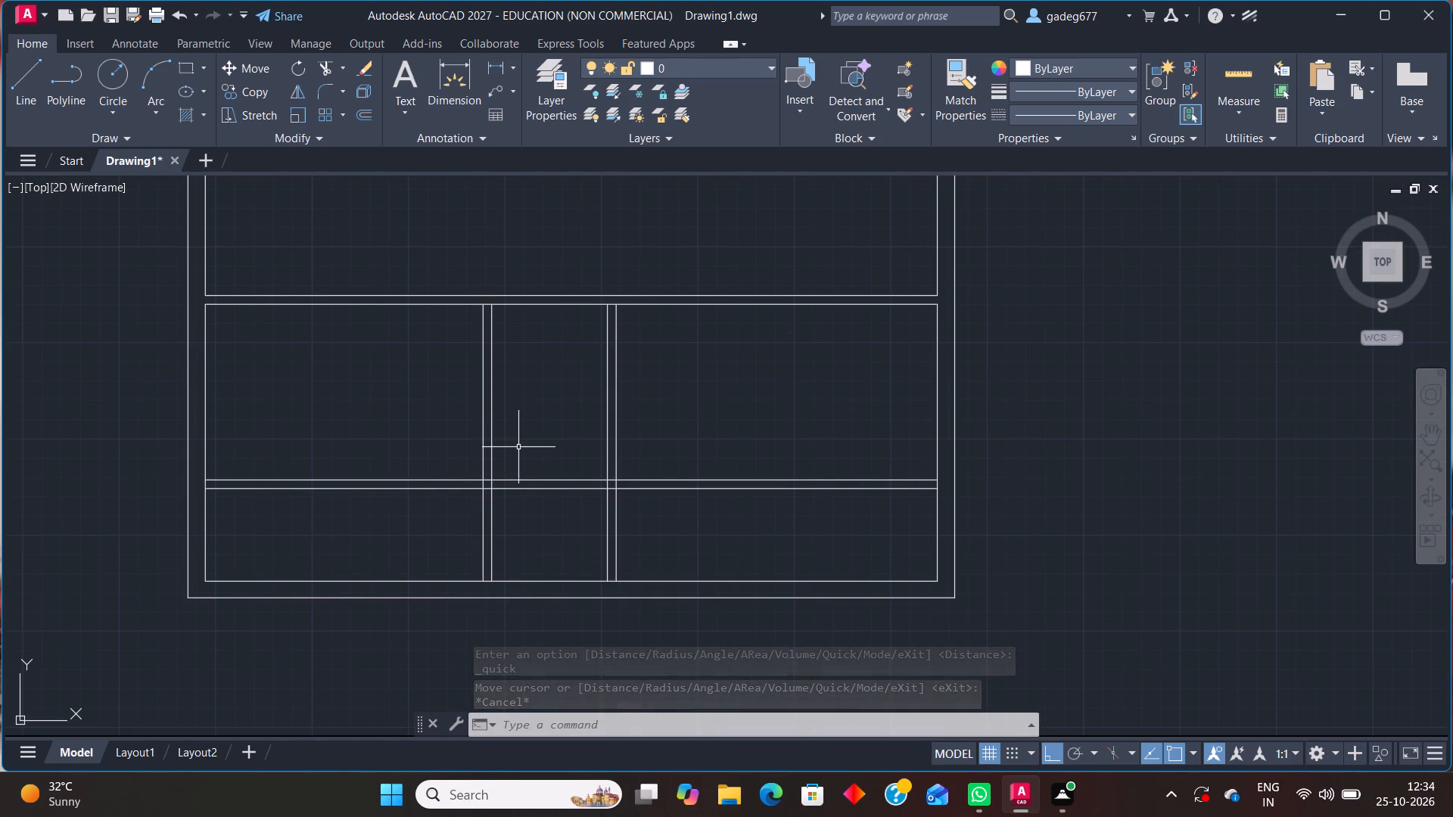
{"action": "left_click", "coordinate": [731, 480]}
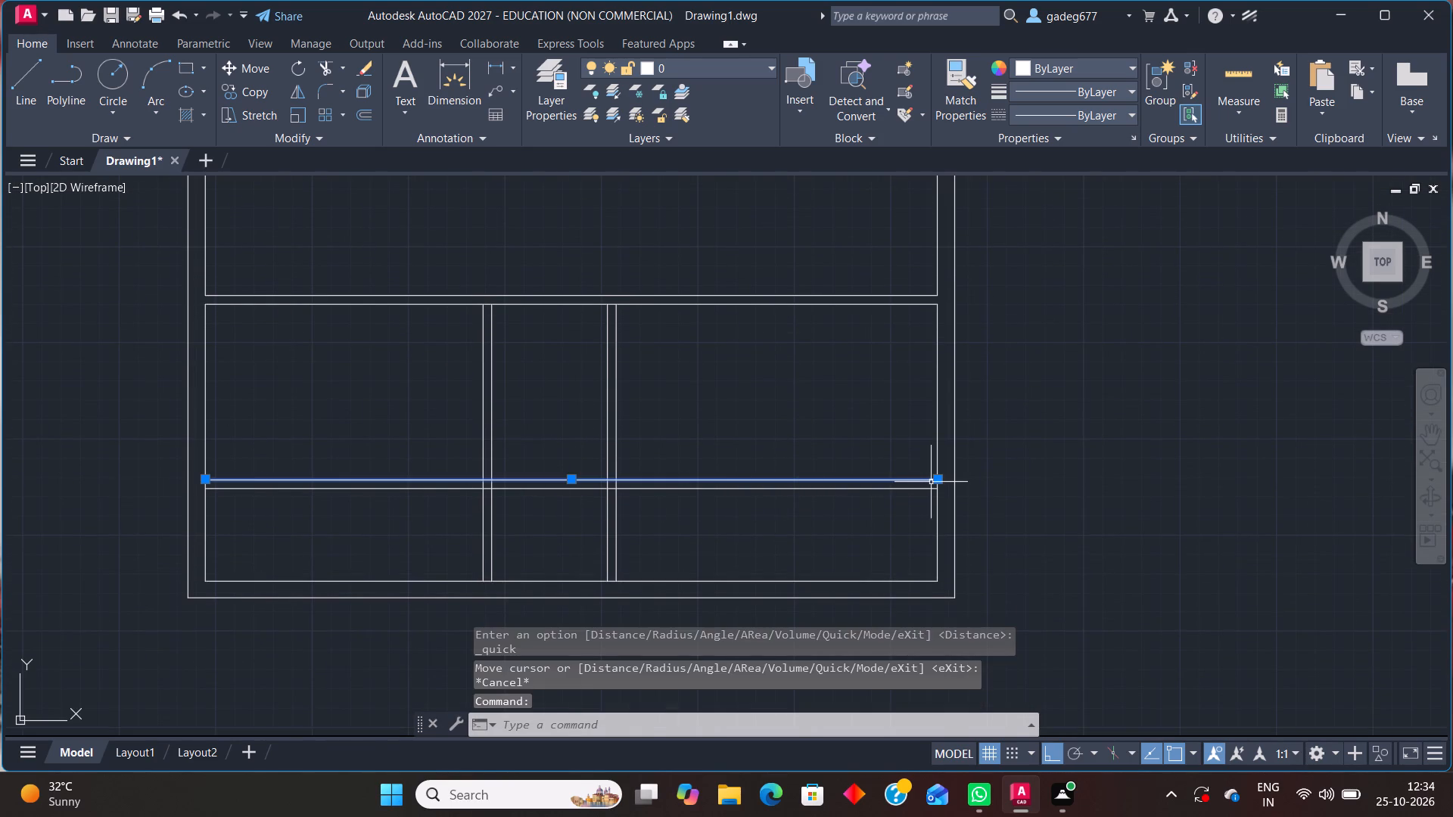
{"action": "left_click", "coordinate": [938, 485]}
{"action": "scroll", "coordinate": [478, 476], "scroll_direction": "up", "scroll_amount": 3}
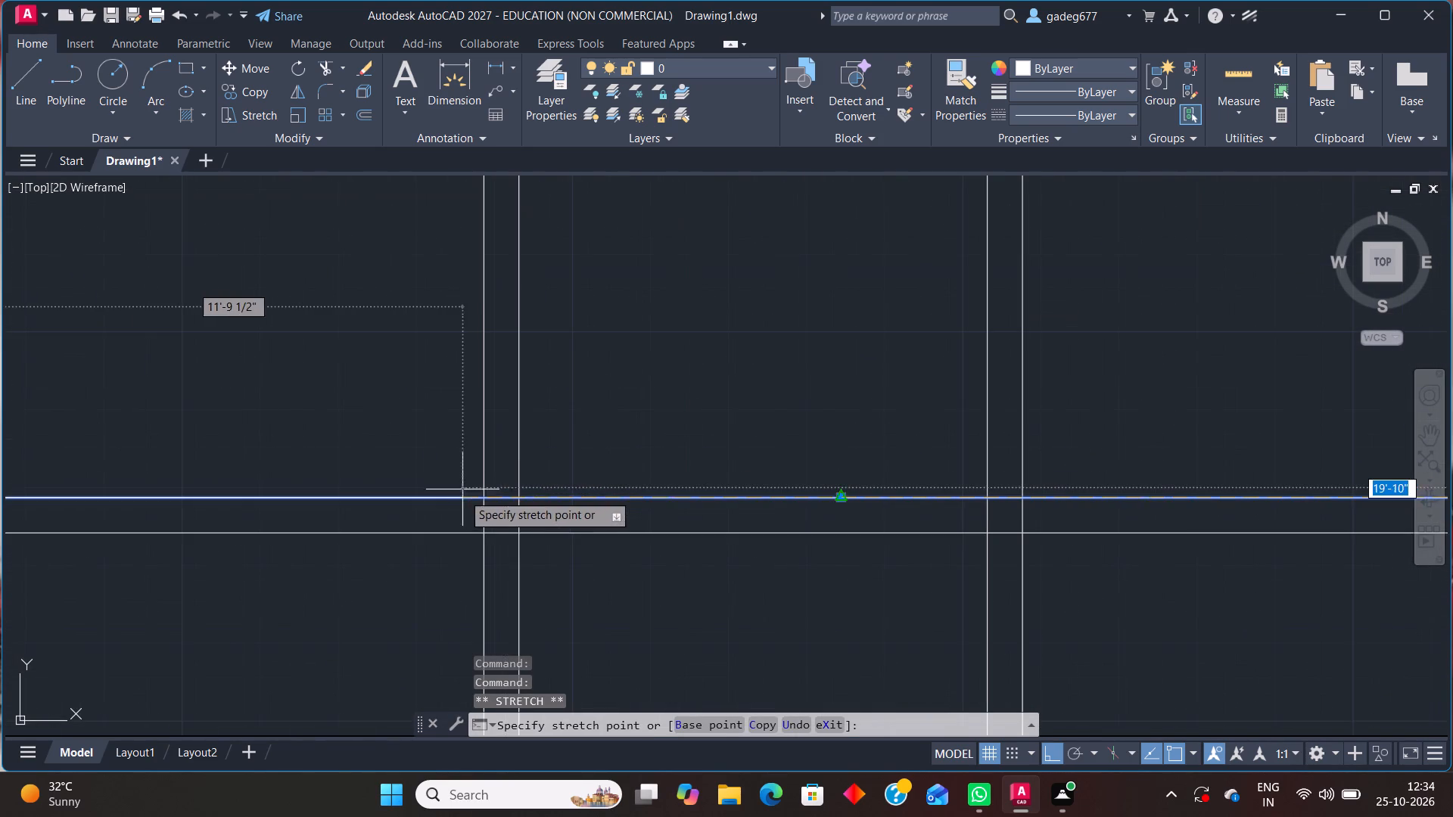
{"action": "left_click", "coordinate": [482, 496]}
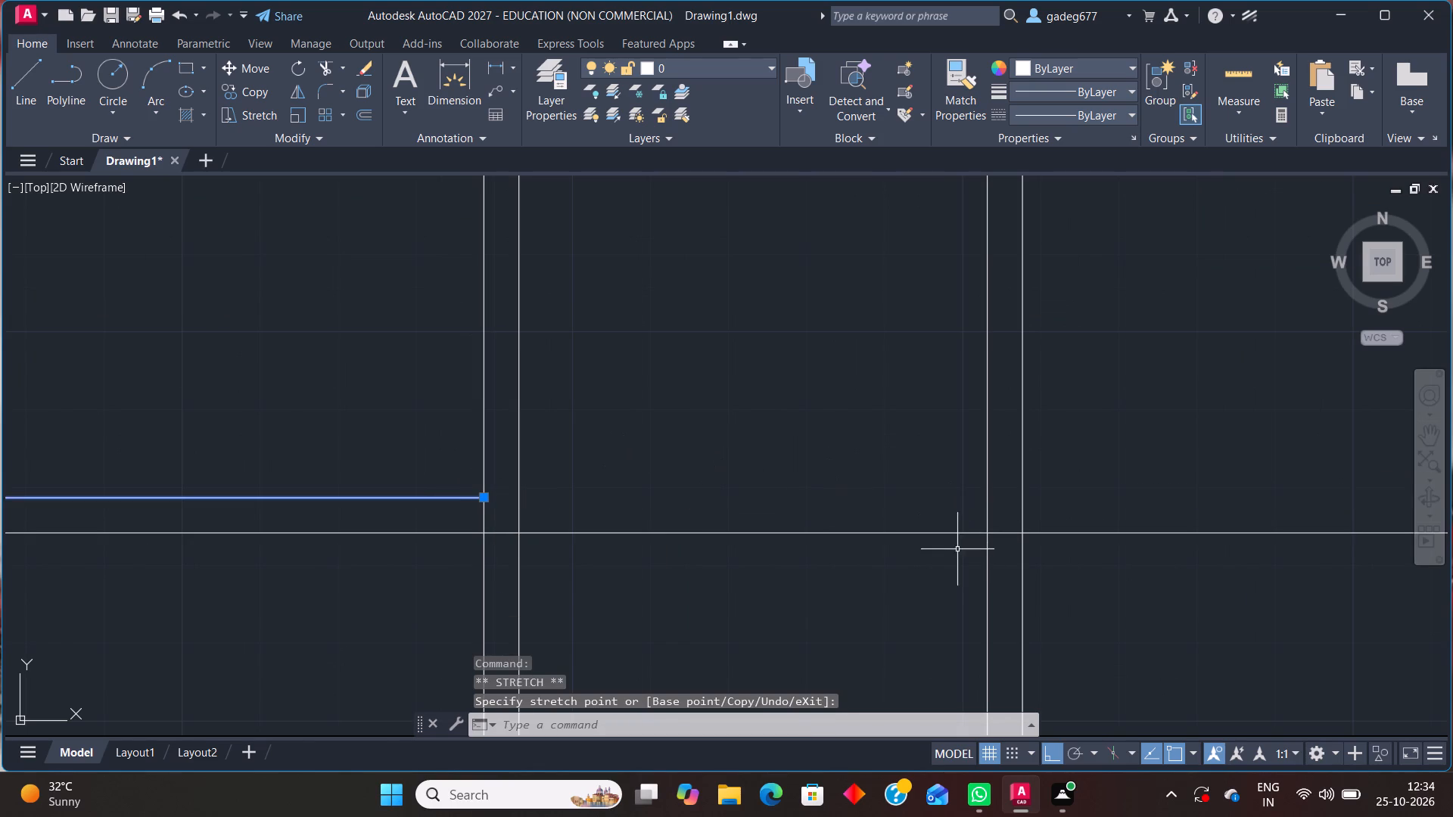
{"action": "left_click", "coordinate": [952, 535]}
{"action": "scroll", "coordinate": [907, 567], "scroll_direction": "down", "scroll_amount": 4}
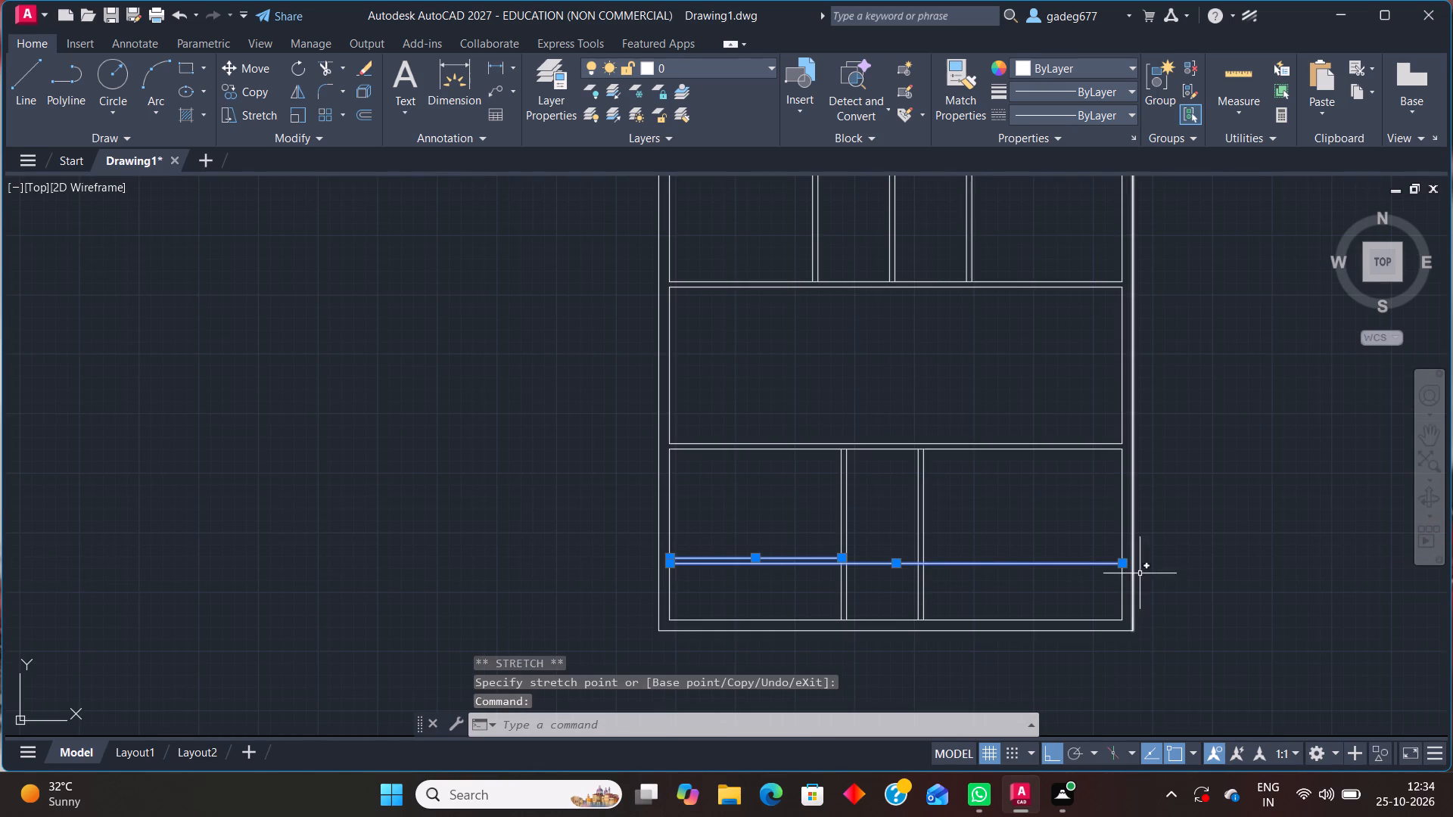
{"action": "left_click", "coordinate": [1120, 562]}
{"action": "scroll", "coordinate": [798, 563], "scroll_direction": "up", "scroll_amount": 4}
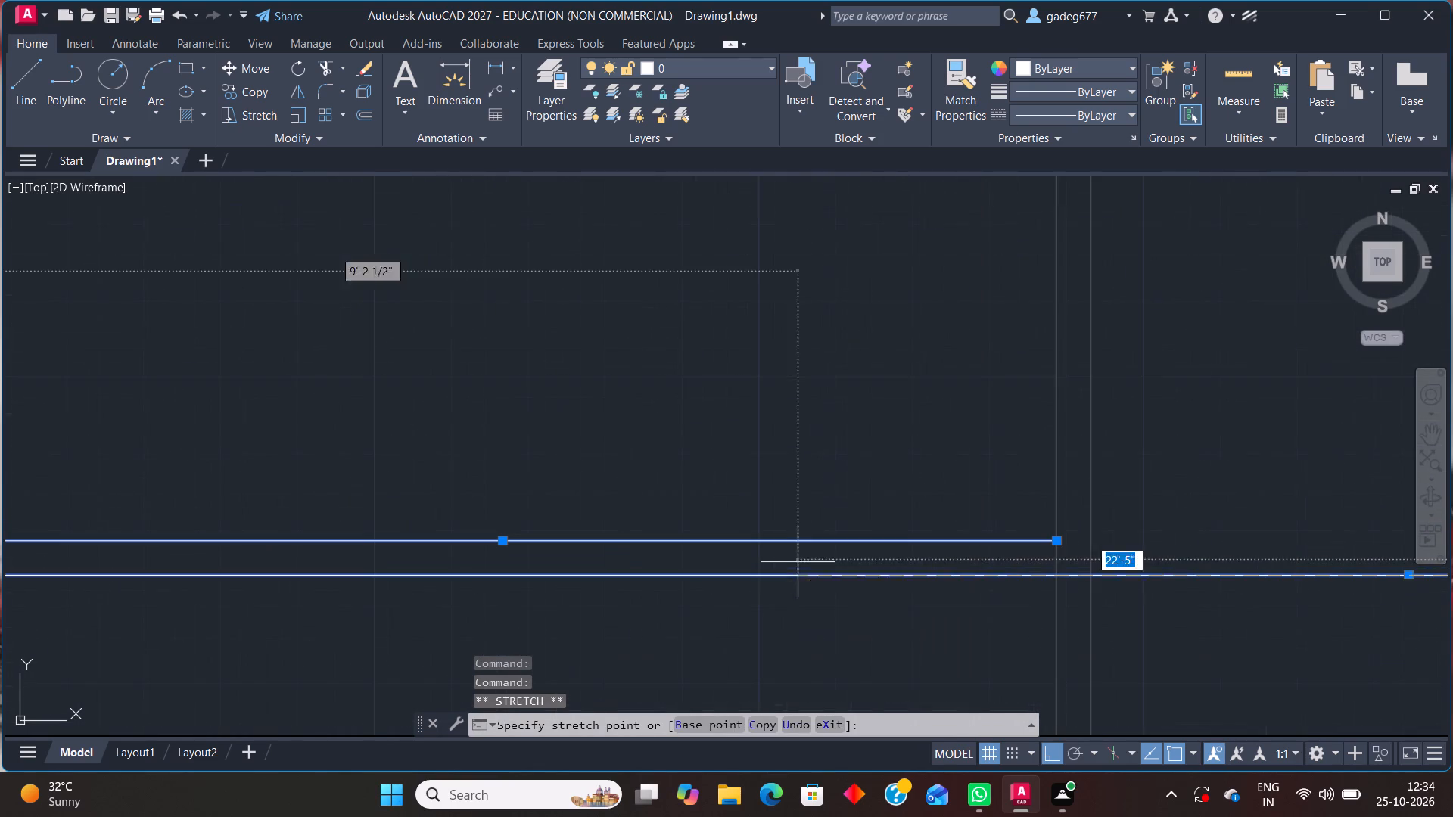
{"action": "left_click", "coordinate": [1056, 573]}
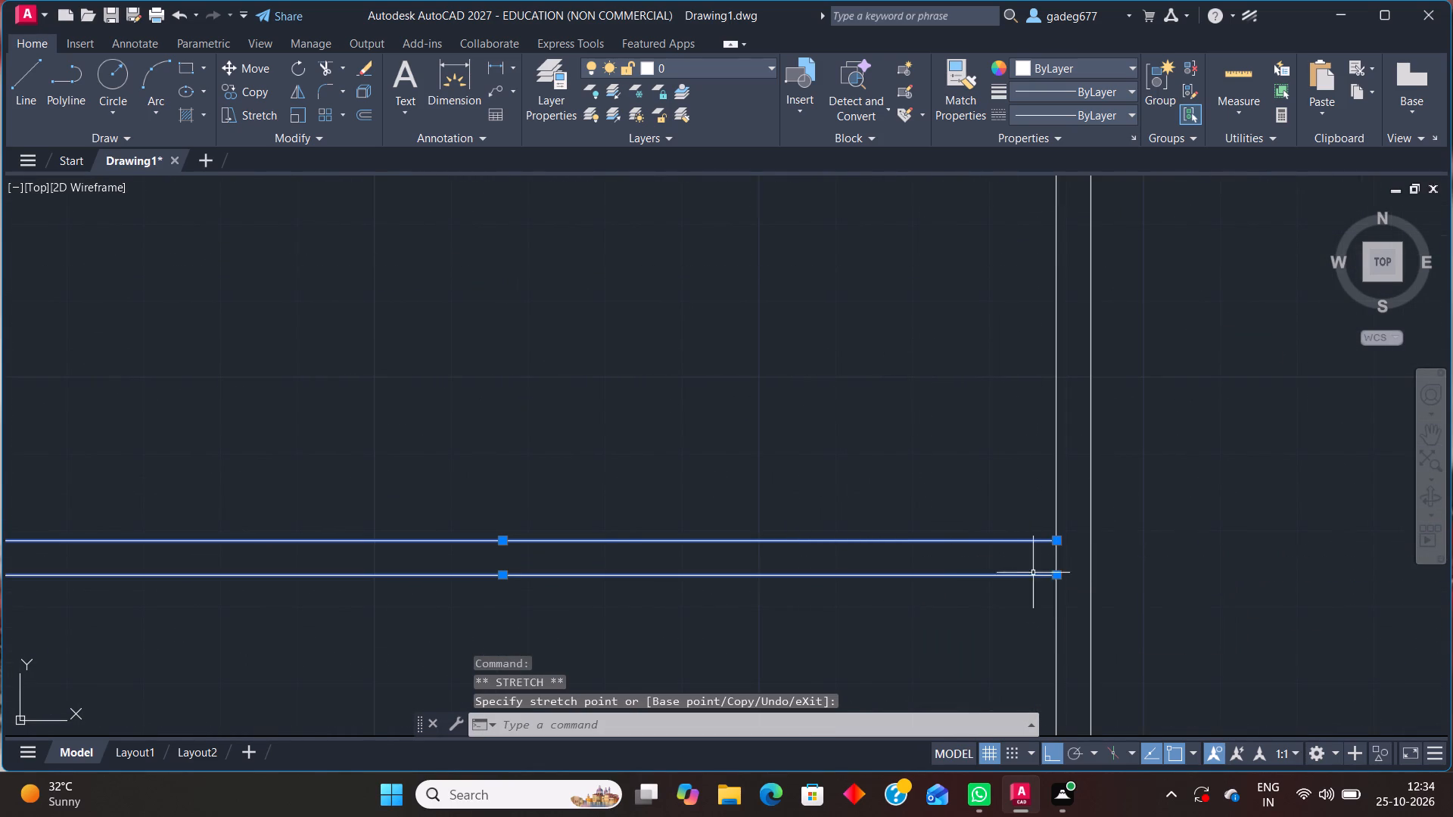
{"action": "key", "text": "Escape"}
Offset the bottom wall's inner line 8'6" upward.
{"action": "scroll", "coordinate": [738, 468], "scroll_direction": "down", "scroll_amount": 3}
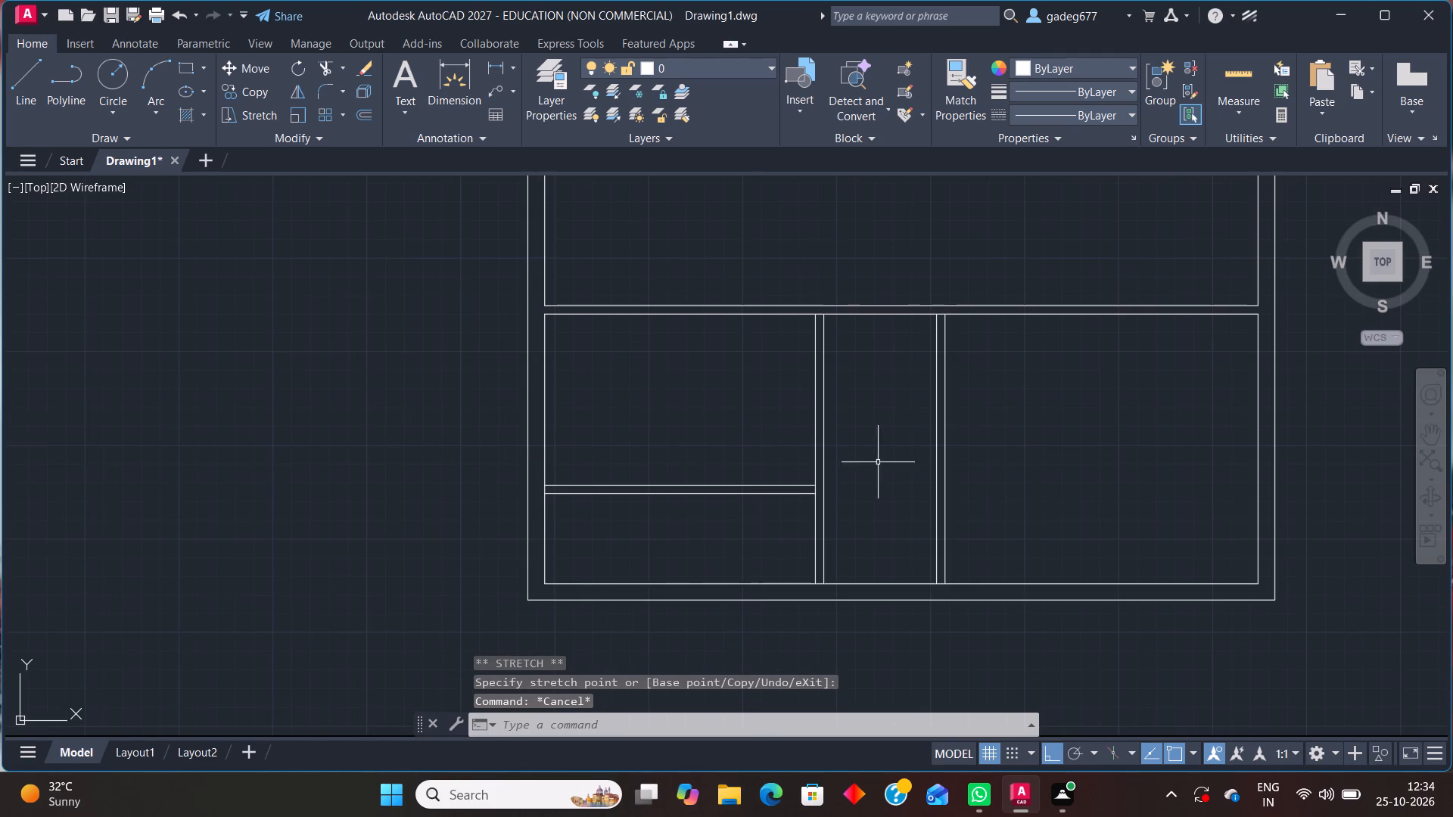
{"action": "middle_click_drag", "start_coordinate": [879, 463], "coordinate": [496, 398]}
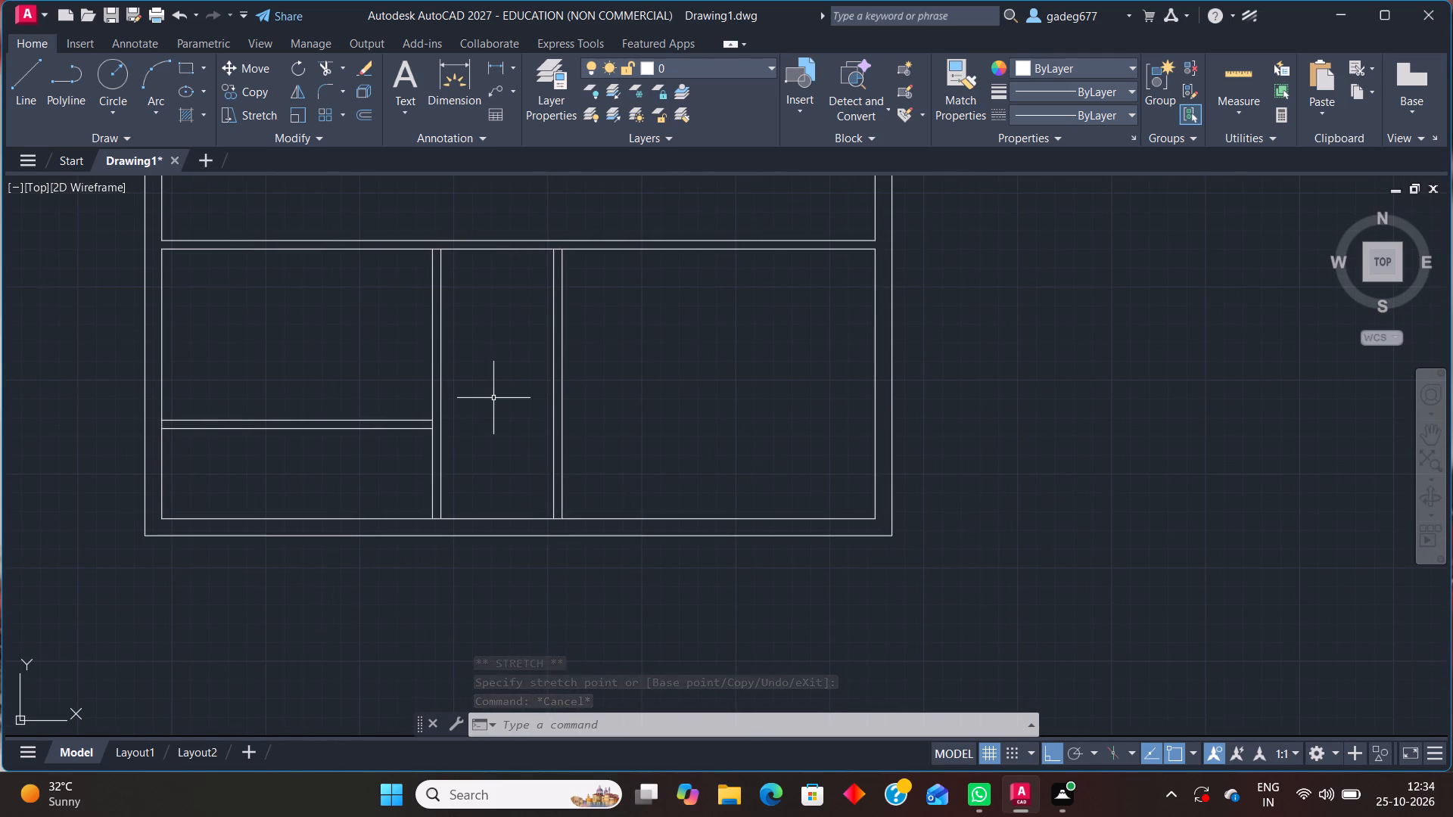
{"action": "type", "text": "off"}
{"action": "key", "text": "Return"}
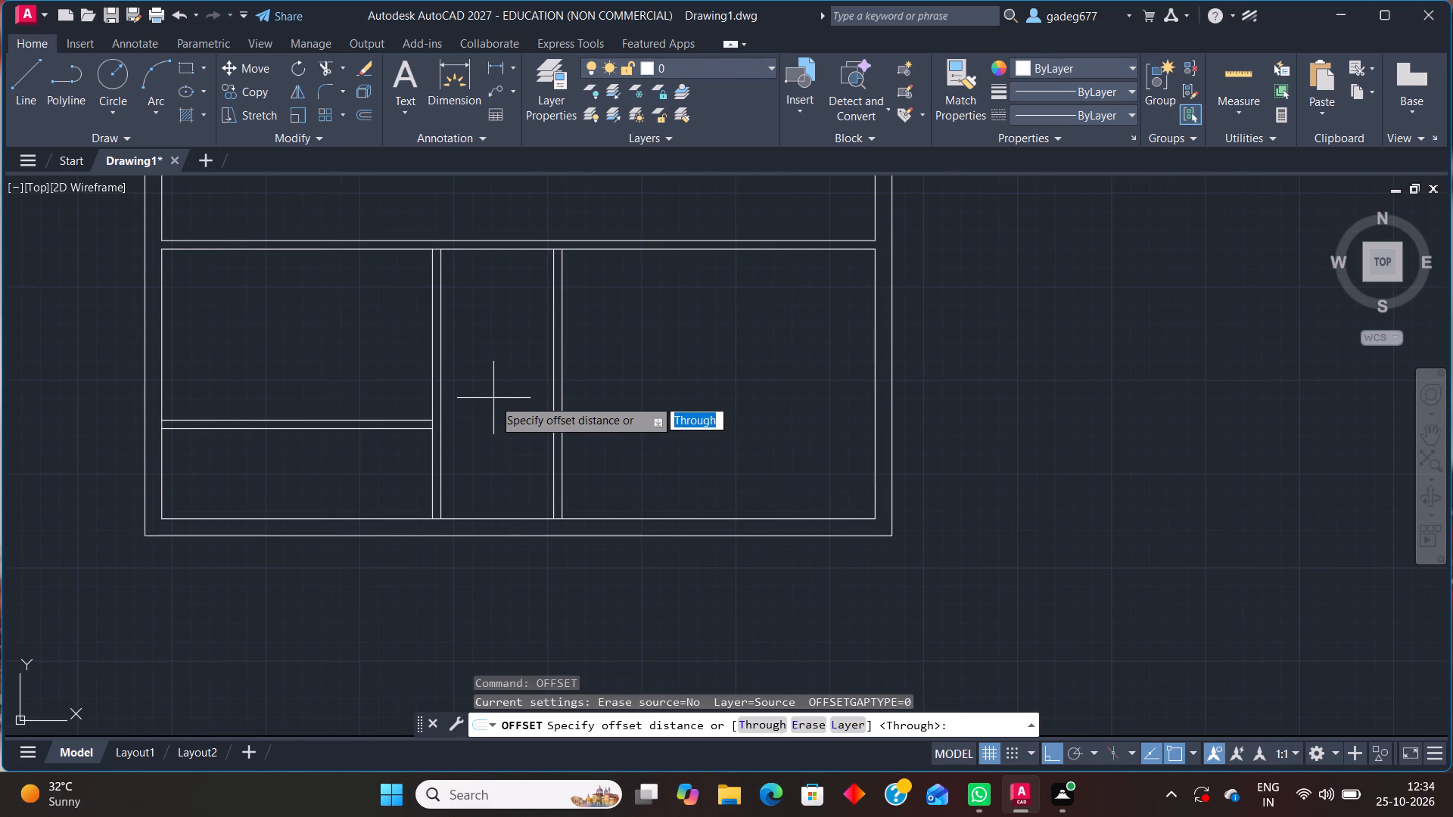
{"action": "key", "text": "Return"}
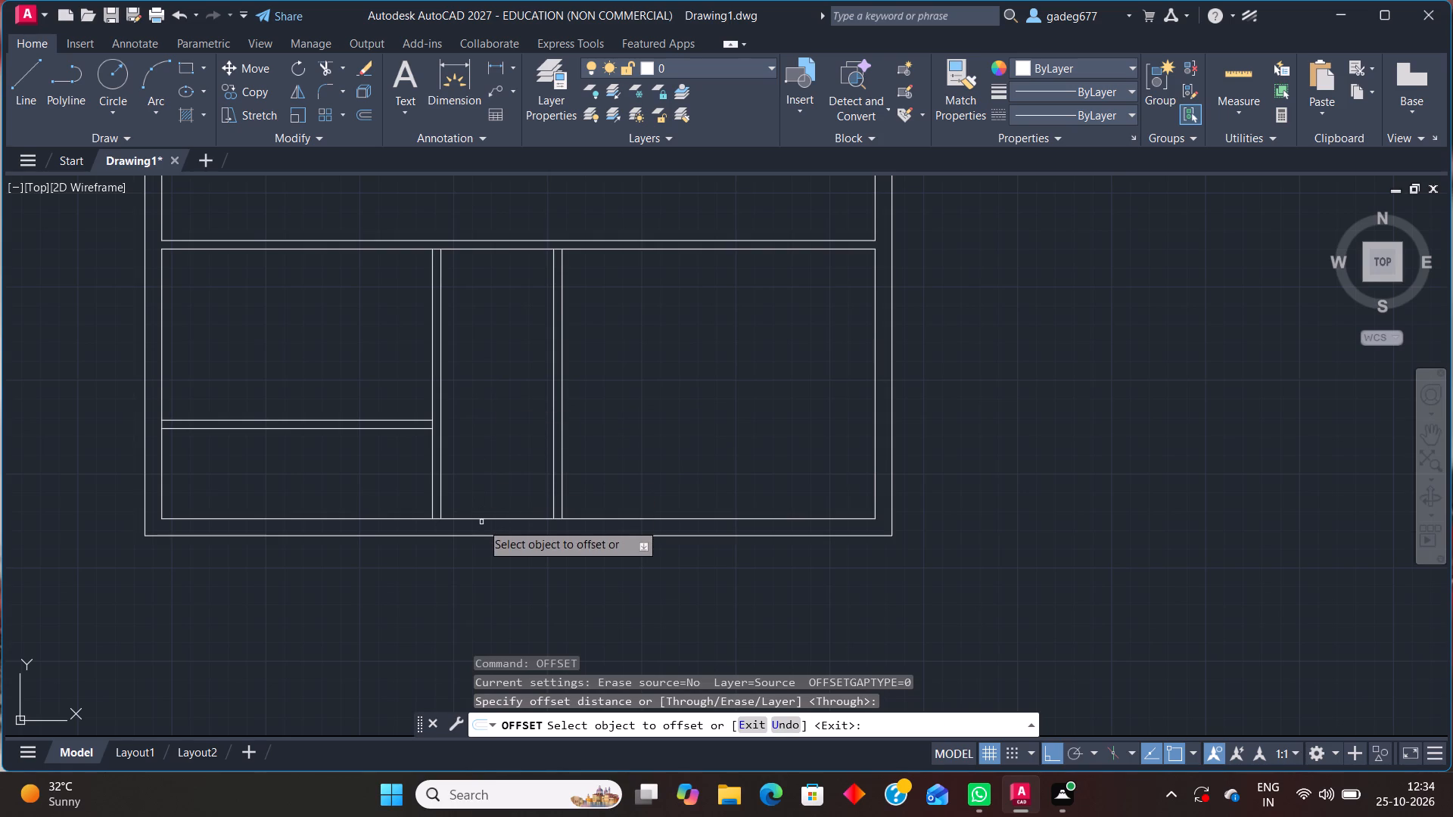
{"action": "left_click", "coordinate": [487, 518]}
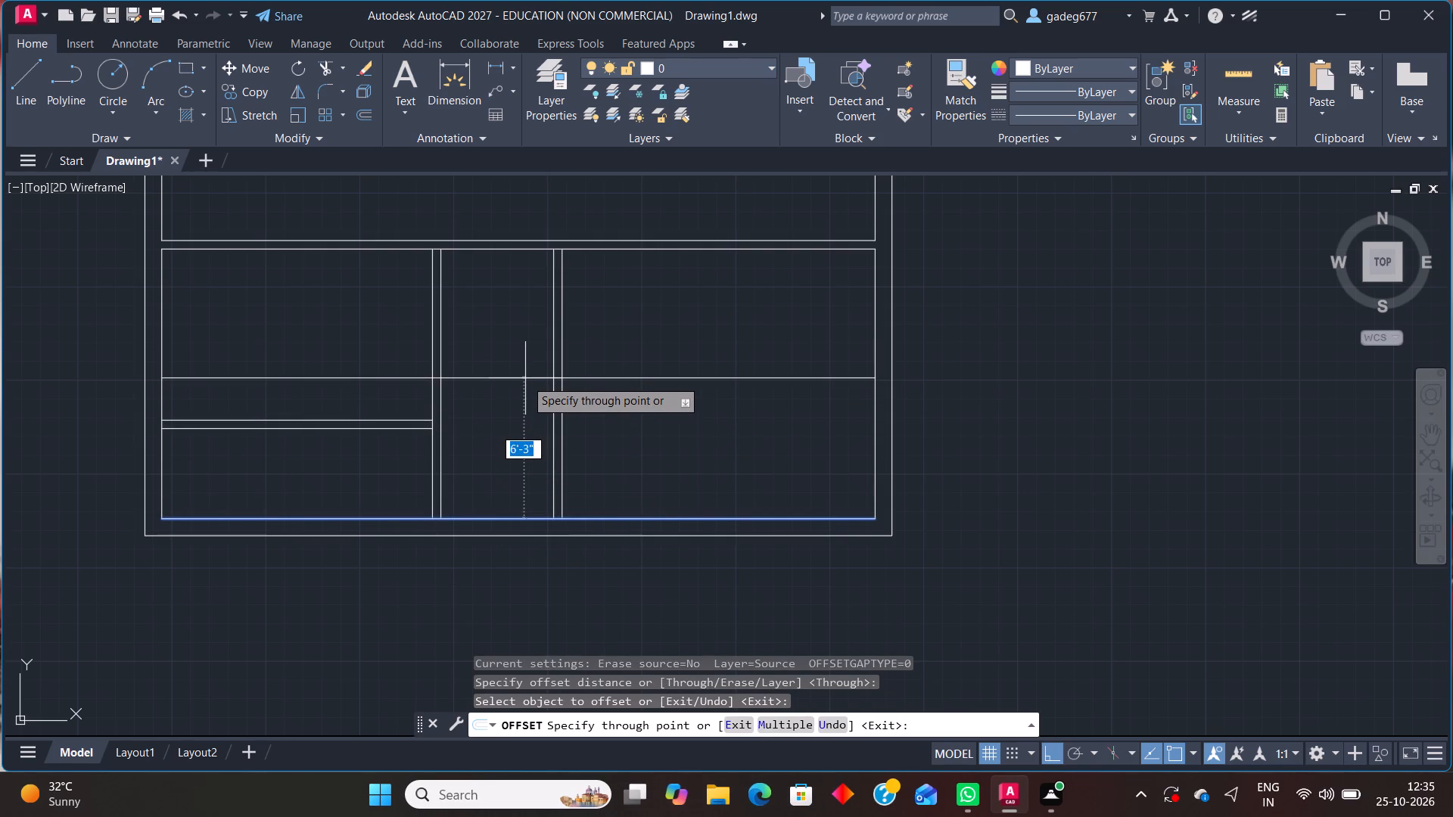
{"action": "key", "text": "8"}
{"action": "type", "text": "'6\""}
{"action": "key", "text": "Return"}
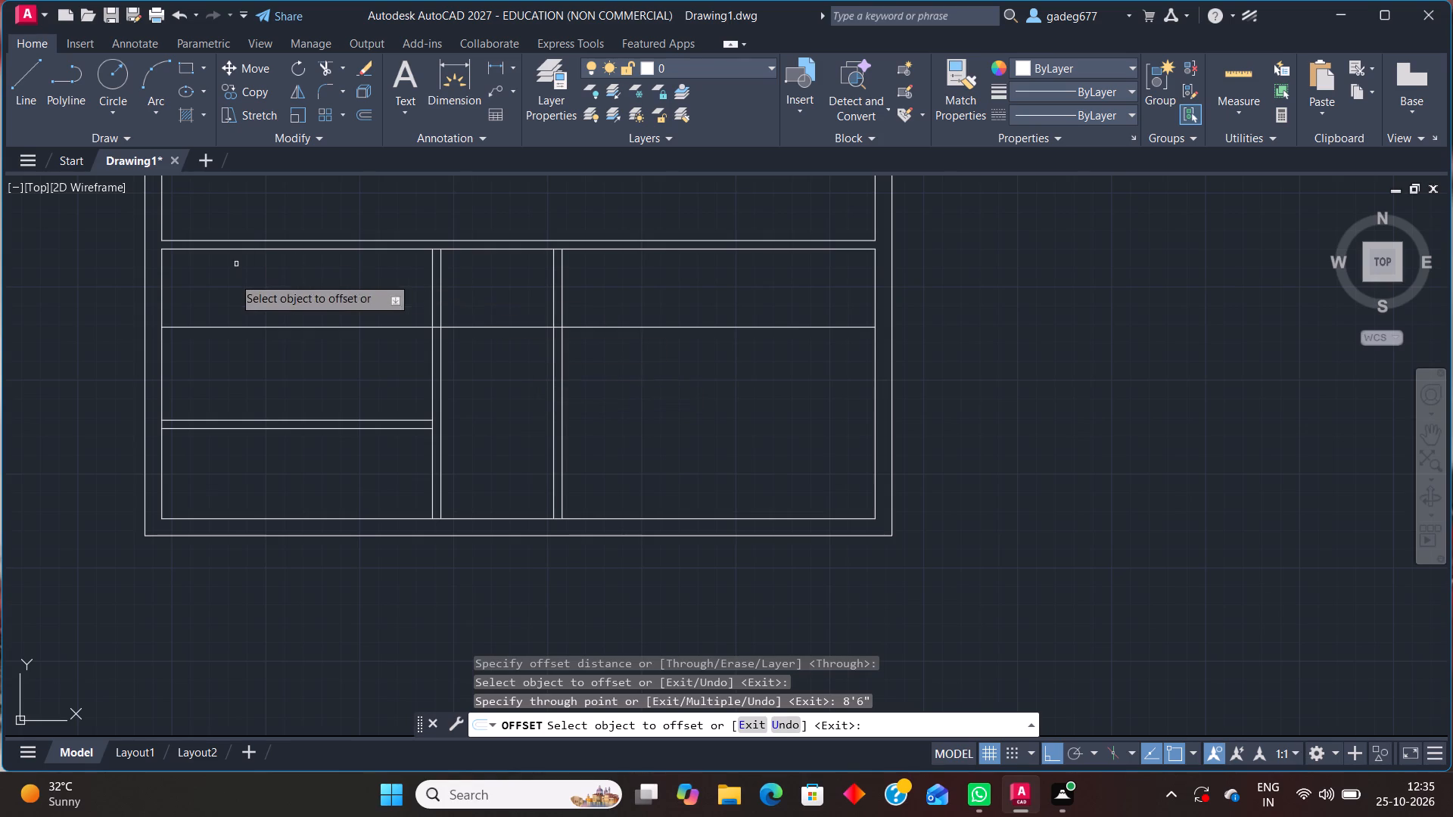
{"action": "key", "text": "Escape"}
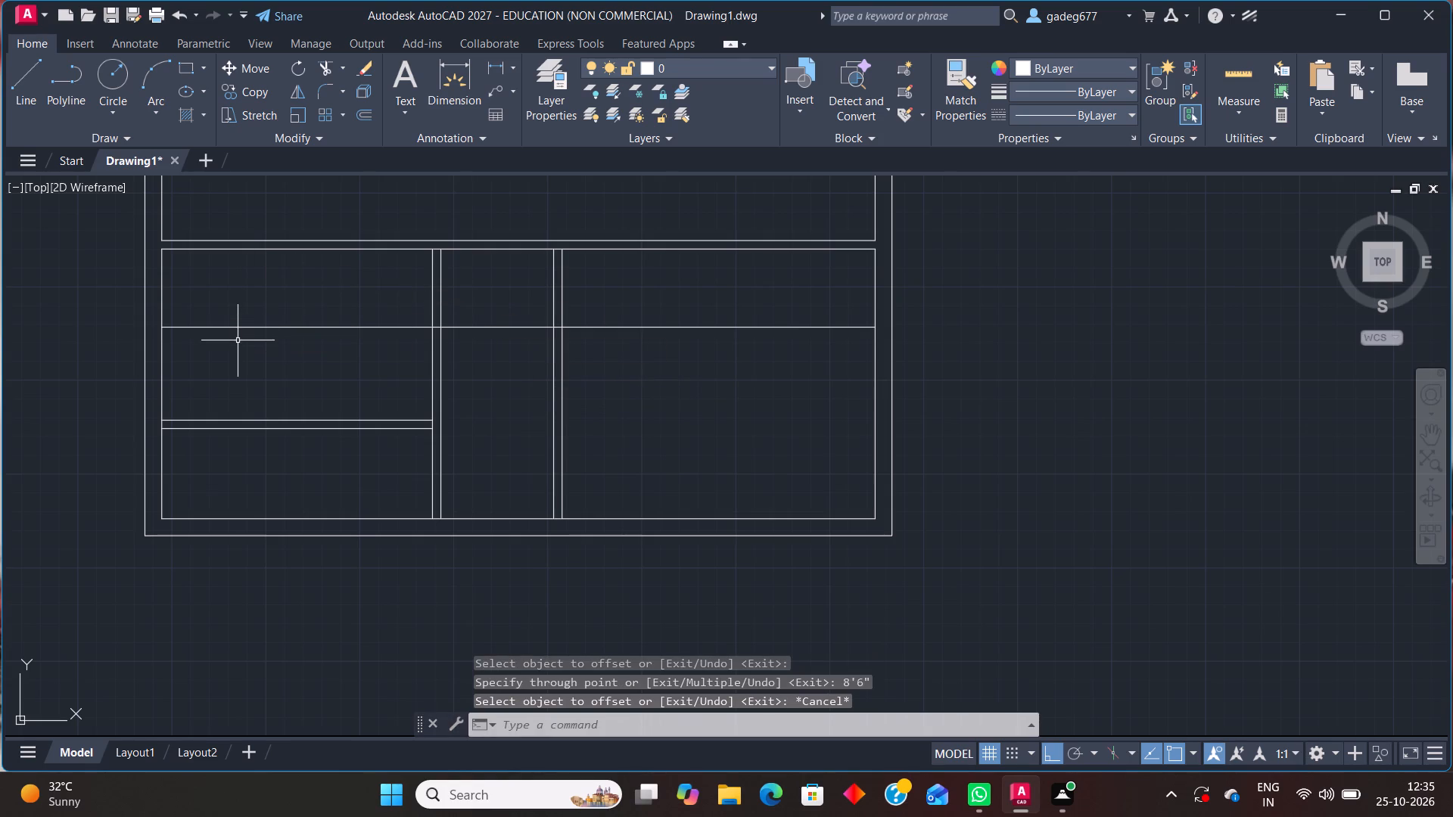
Shorten the new horizontal line at both ends so it spans only between the two vertical partitions.
{"action": "left_click", "coordinate": [272, 325]}
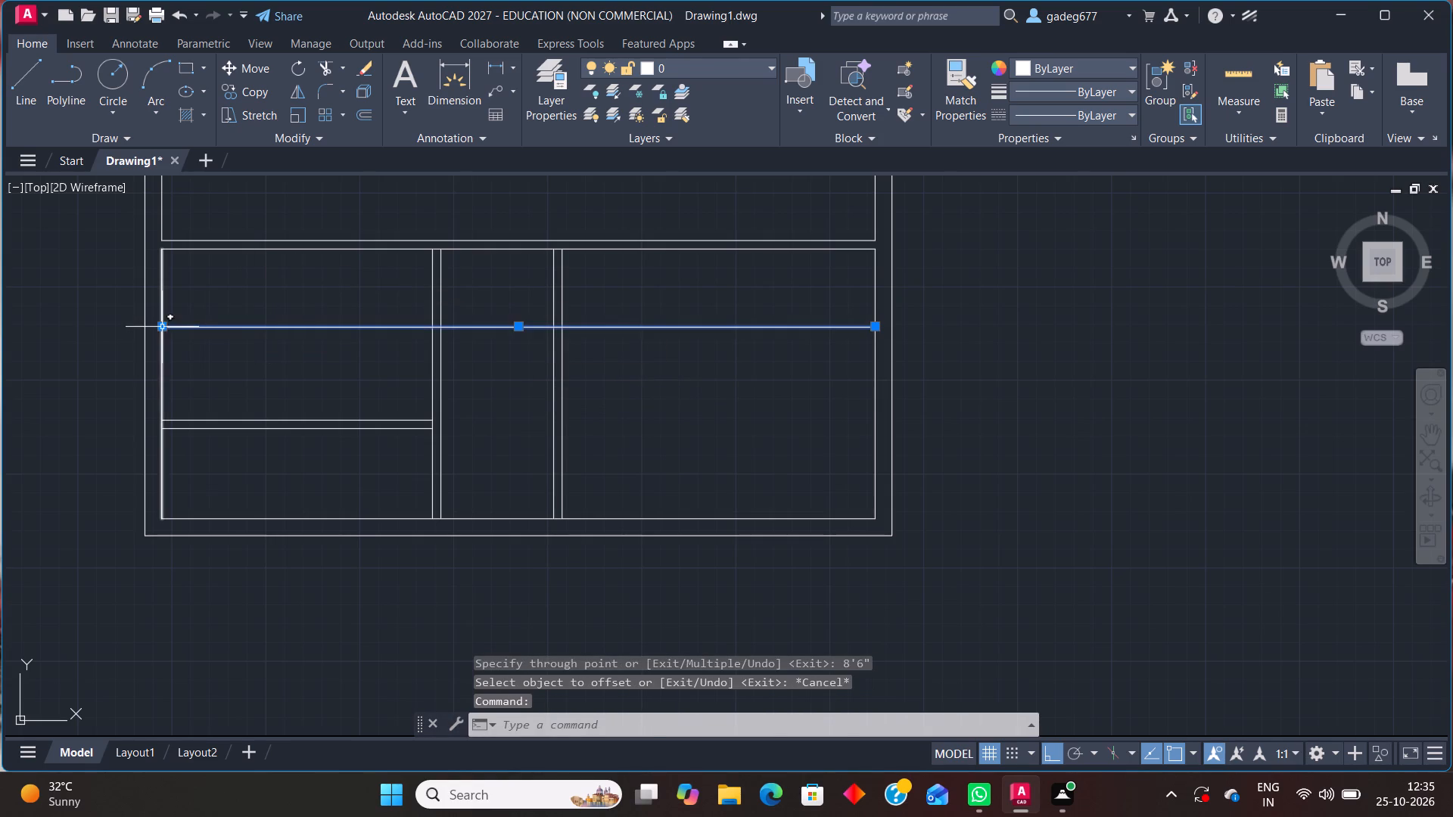
{"action": "left_click", "coordinate": [163, 325]}
{"action": "left_click", "coordinate": [437, 325]}
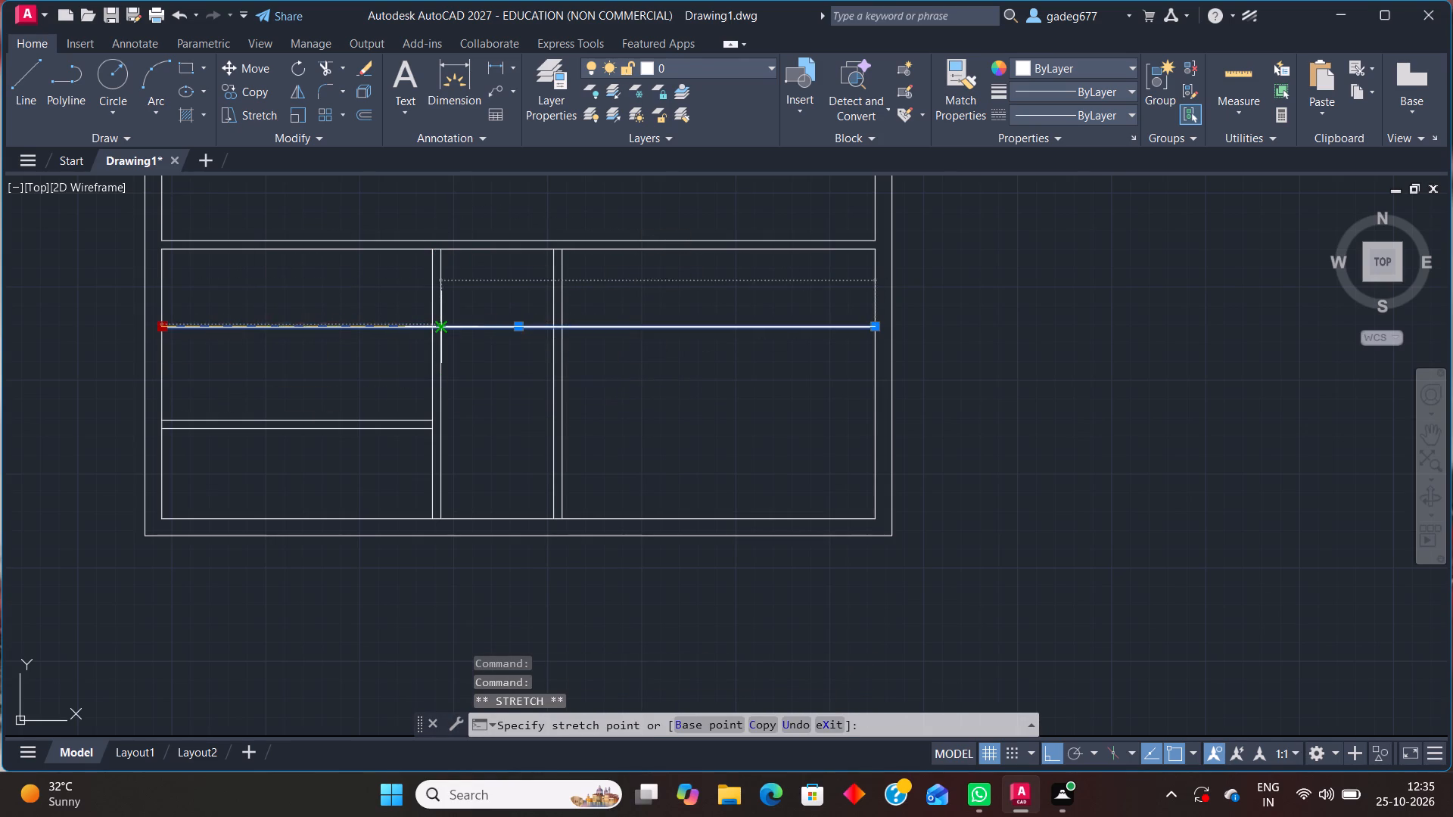
{"action": "left_click", "coordinate": [874, 330]}
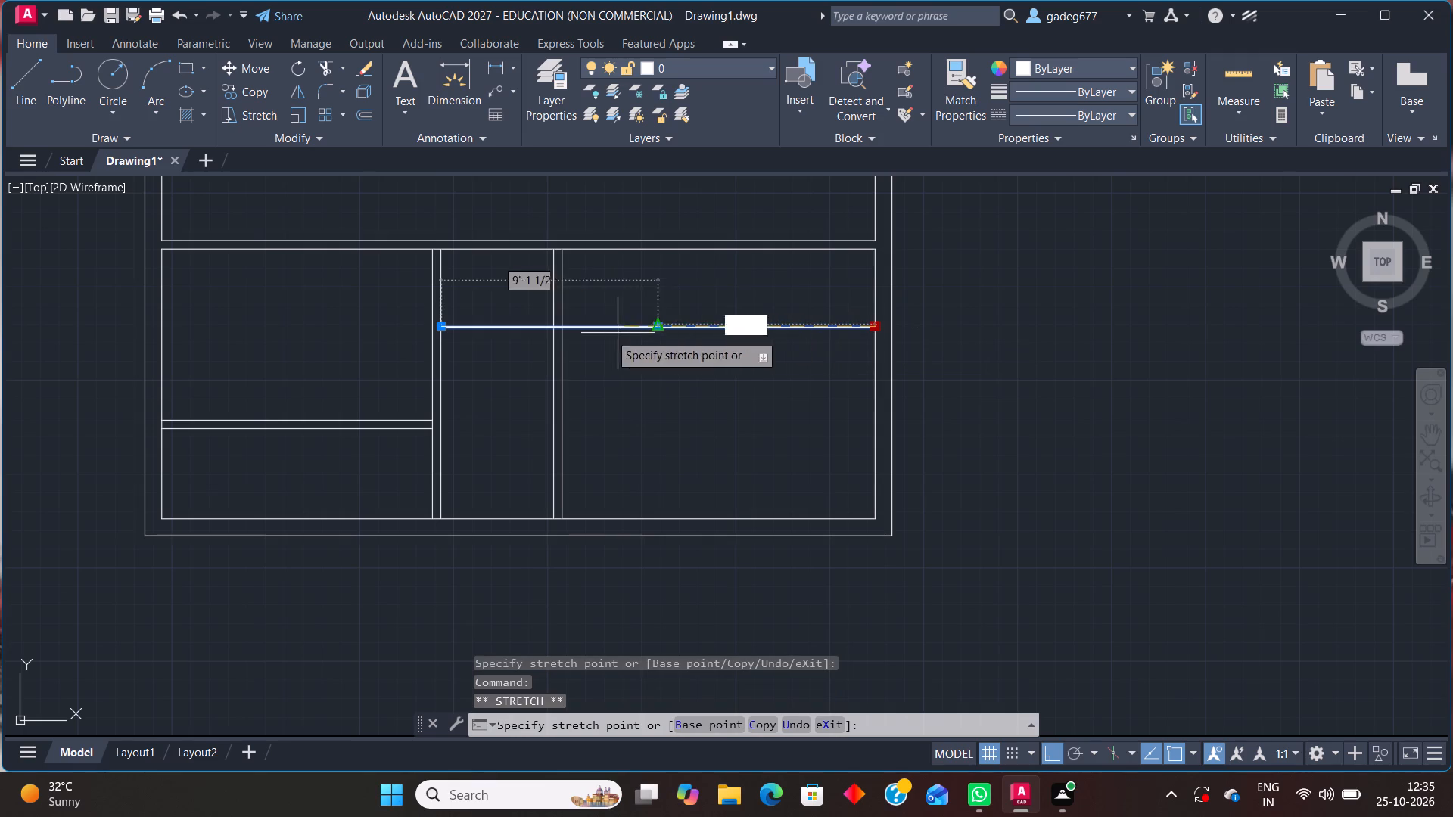
{"action": "left_click", "coordinate": [551, 327]}
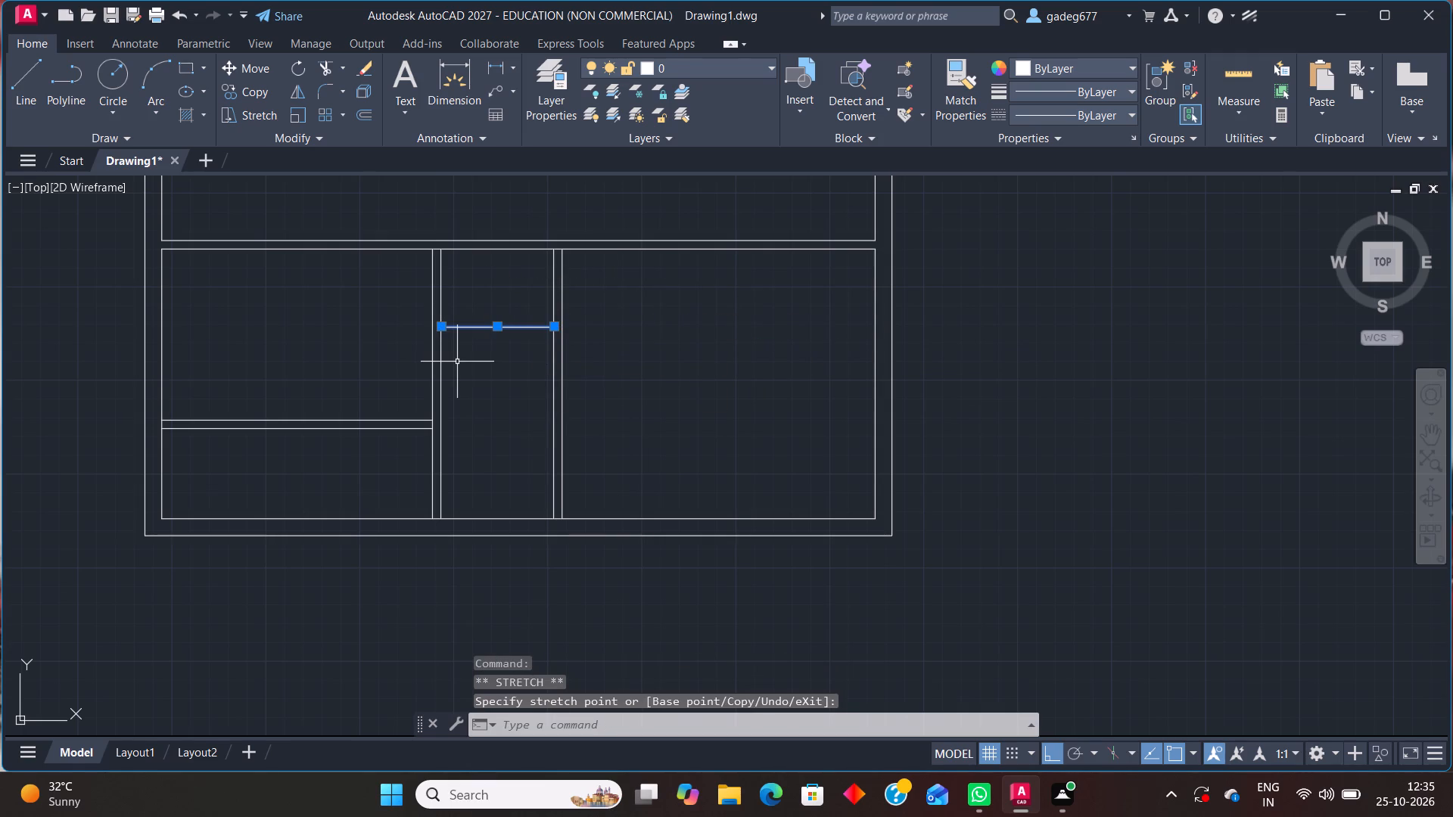
{"action": "key", "text": "Escape"}
Offset the short line between the vertical partitions 4.5" upward to form the middle bay's horizontal partition.
{"action": "type", "text": "off"}
{"action": "key", "text": "Return"}
{"action": "key", "text": "Return"}
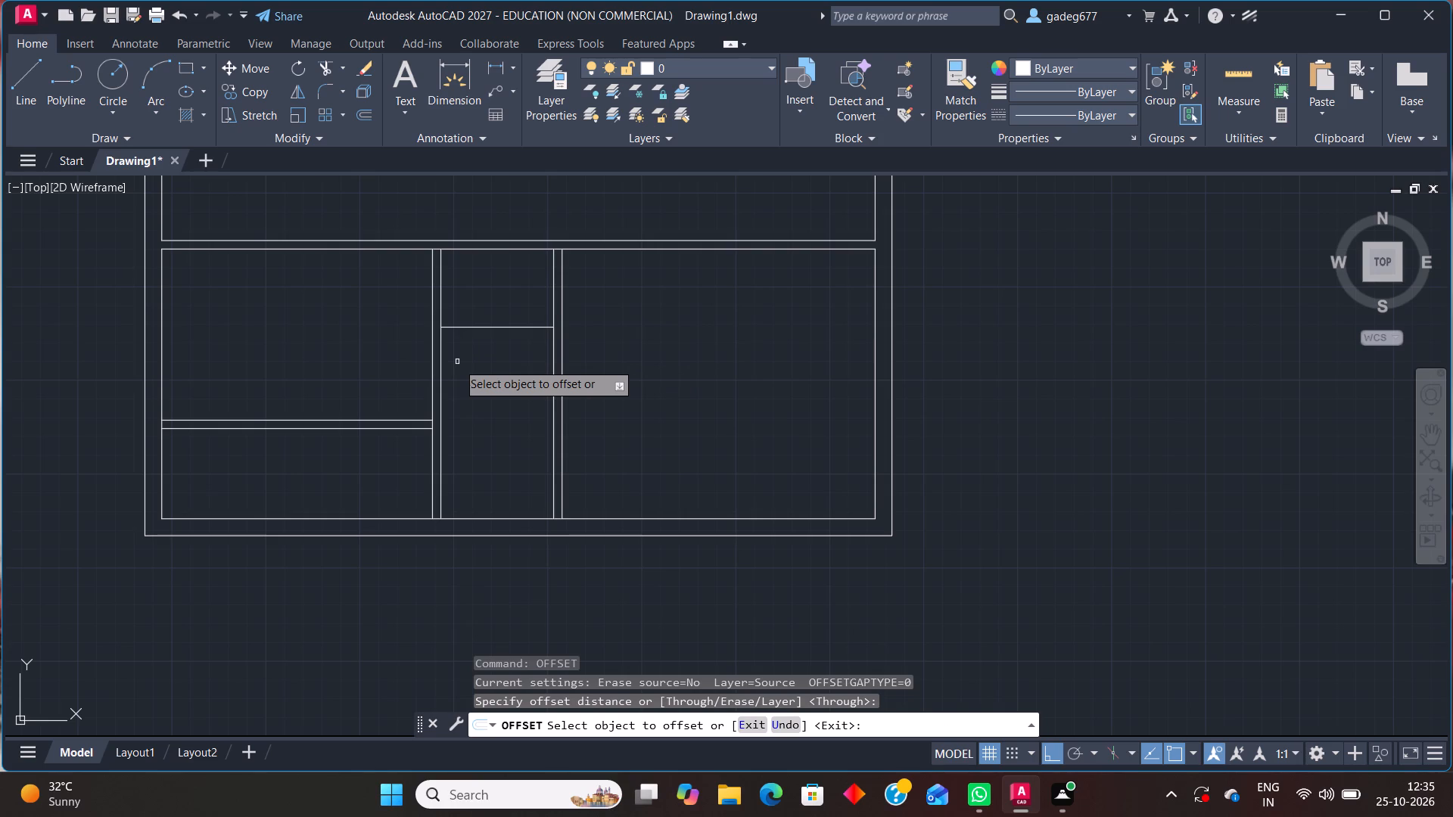
{"action": "type", "text": "4.5\""}
{"action": "key", "text": "Return"}
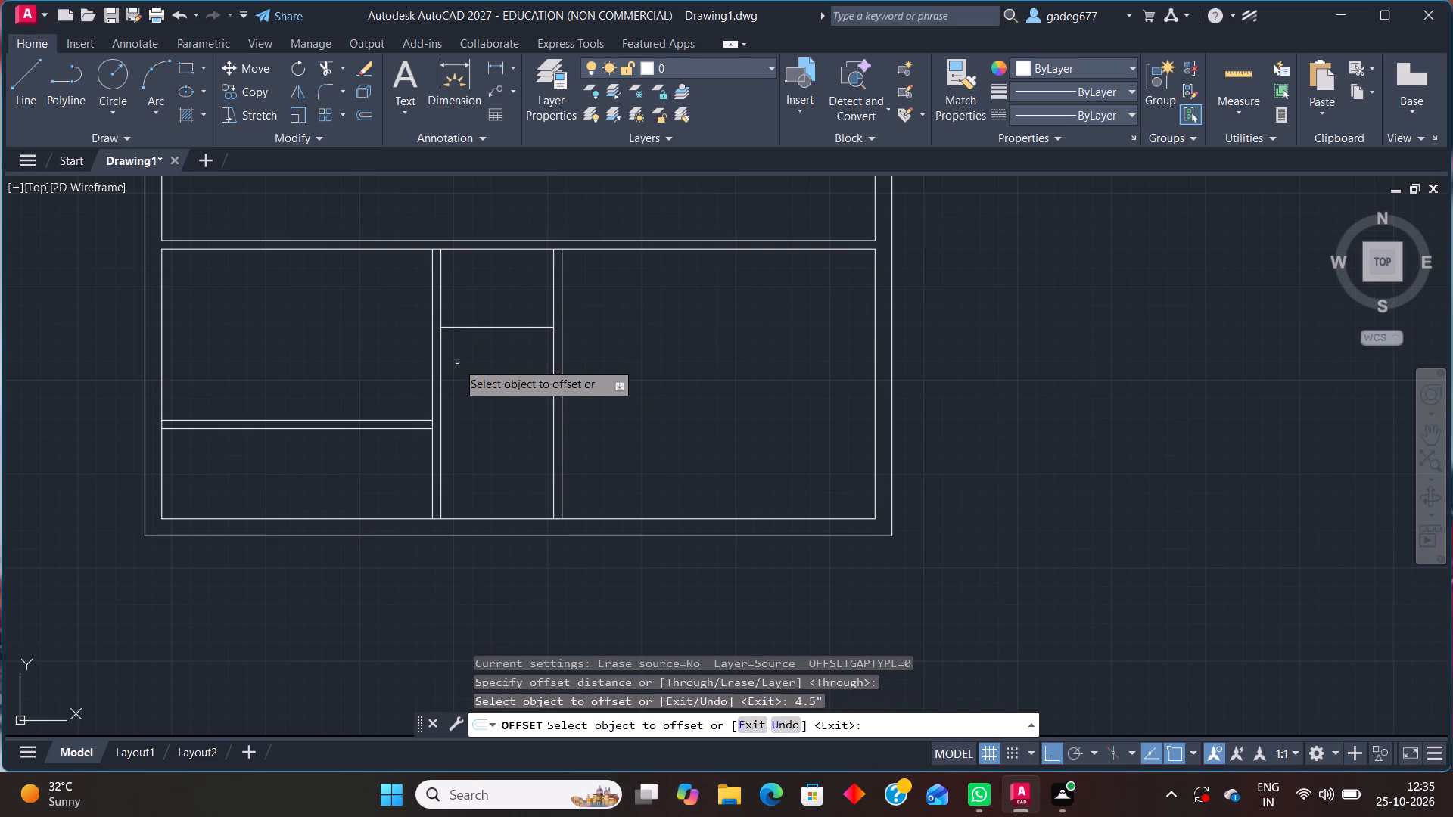
{"action": "scroll", "coordinate": [478, 334], "scroll_direction": "up", "scroll_amount": 2}
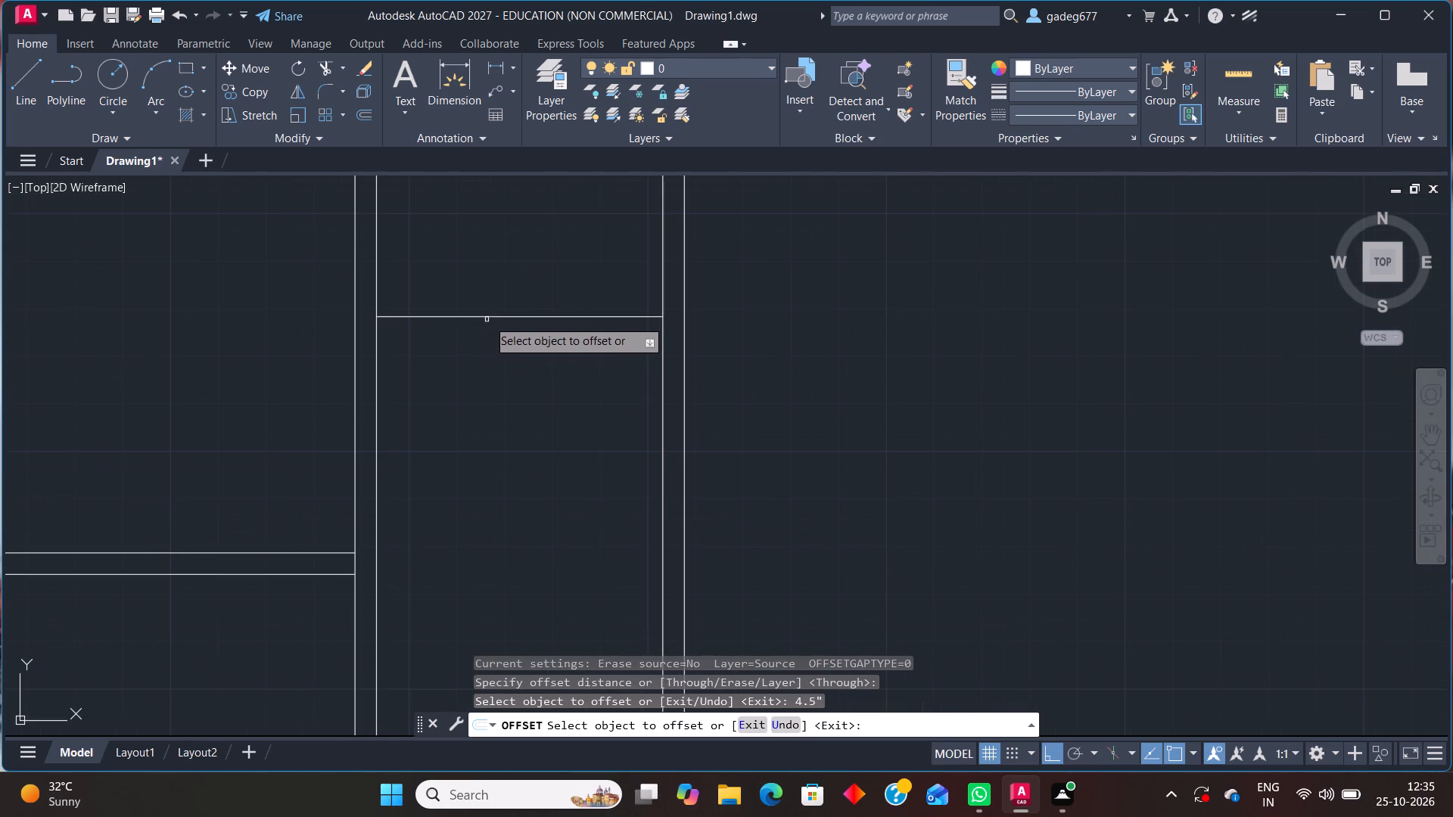
{"action": "scroll", "coordinate": [487, 318], "scroll_direction": "down", "scroll_amount": 1}
{"action": "left_click", "coordinate": [491, 315]}
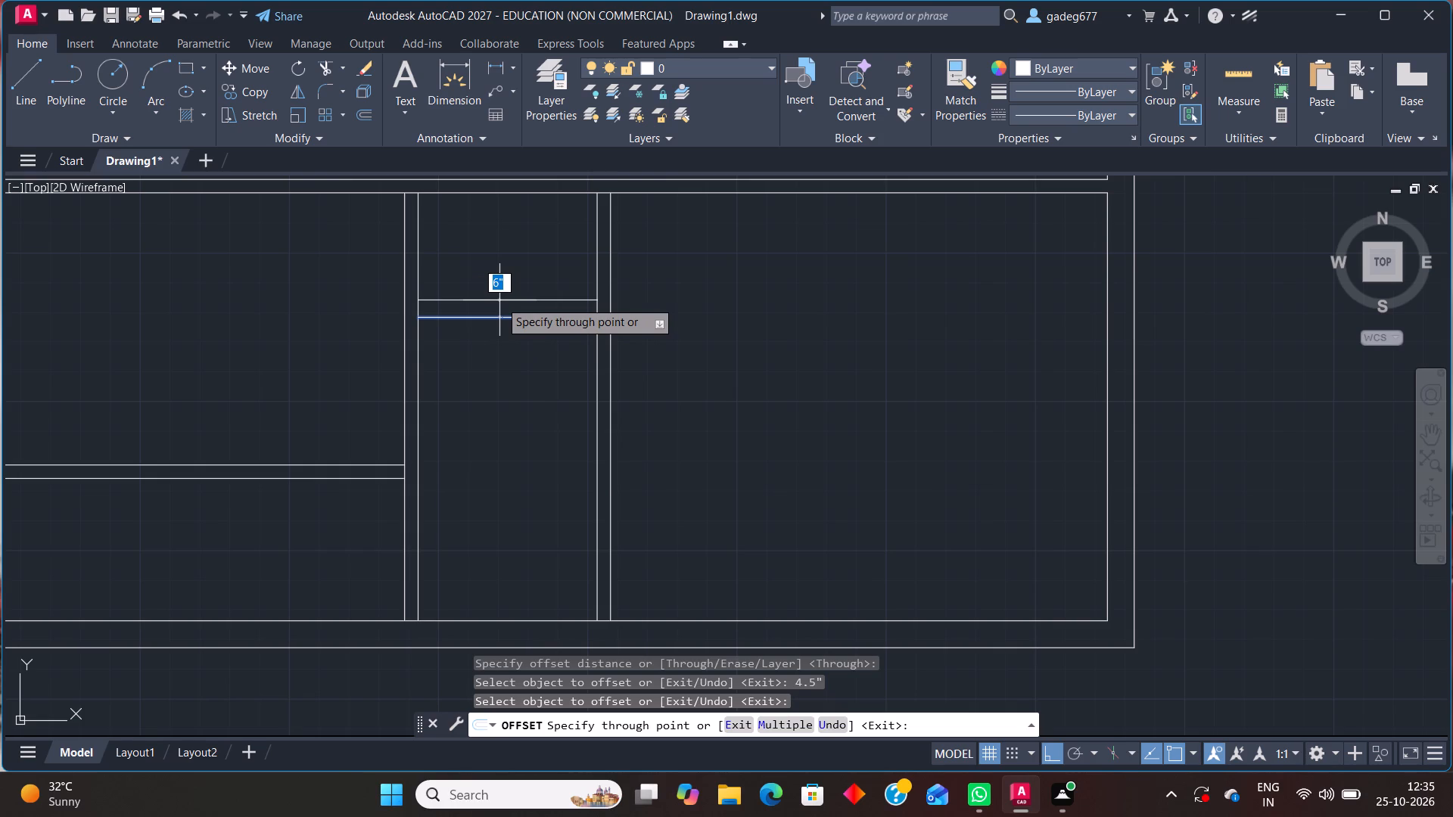
{"action": "type", "text": "4.5\""}
{"action": "key", "text": "Return"}
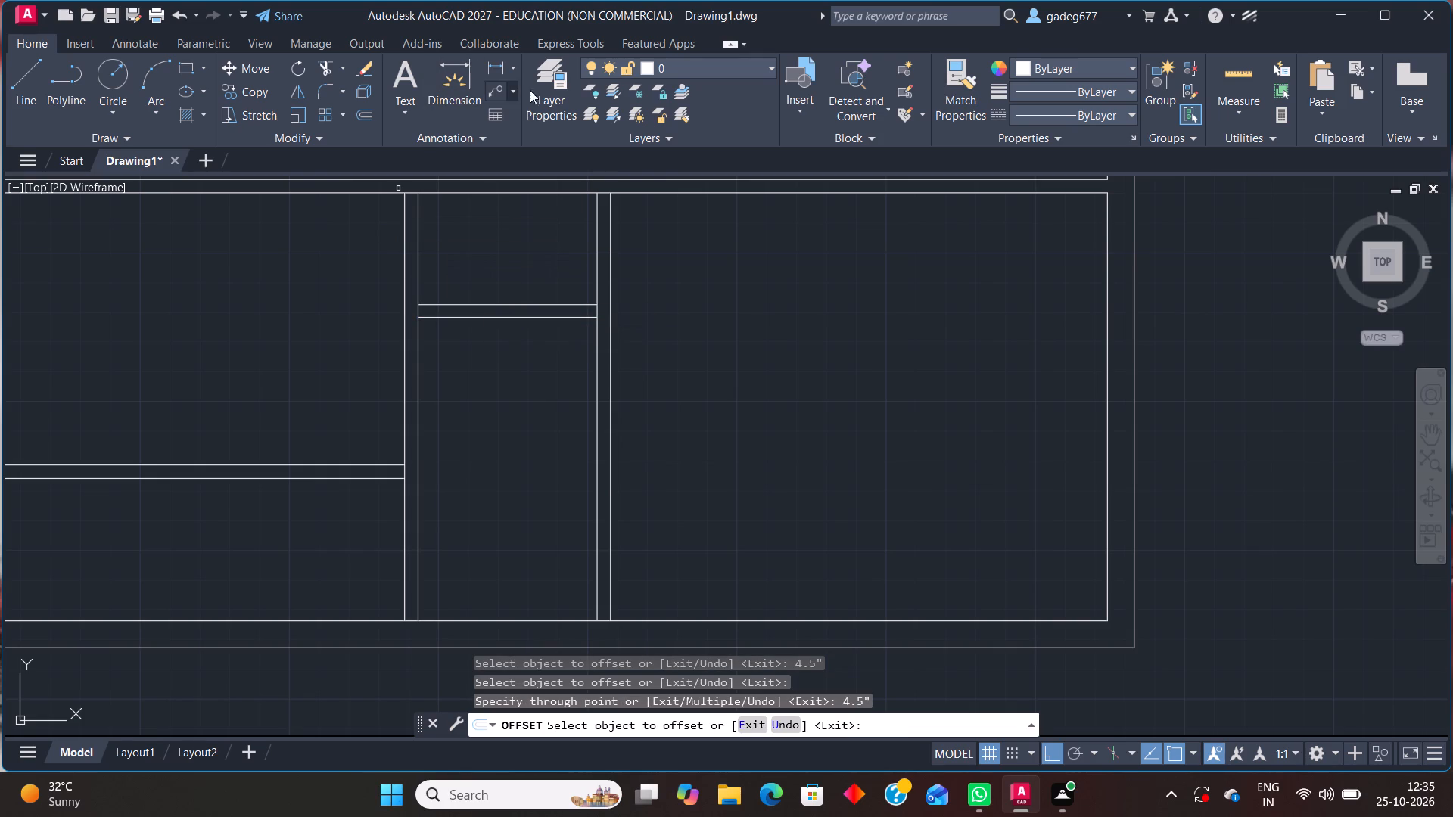
Measure the clear space above the middle bay's horizontal partition.
{"action": "left_click", "coordinate": [1261, 92]}
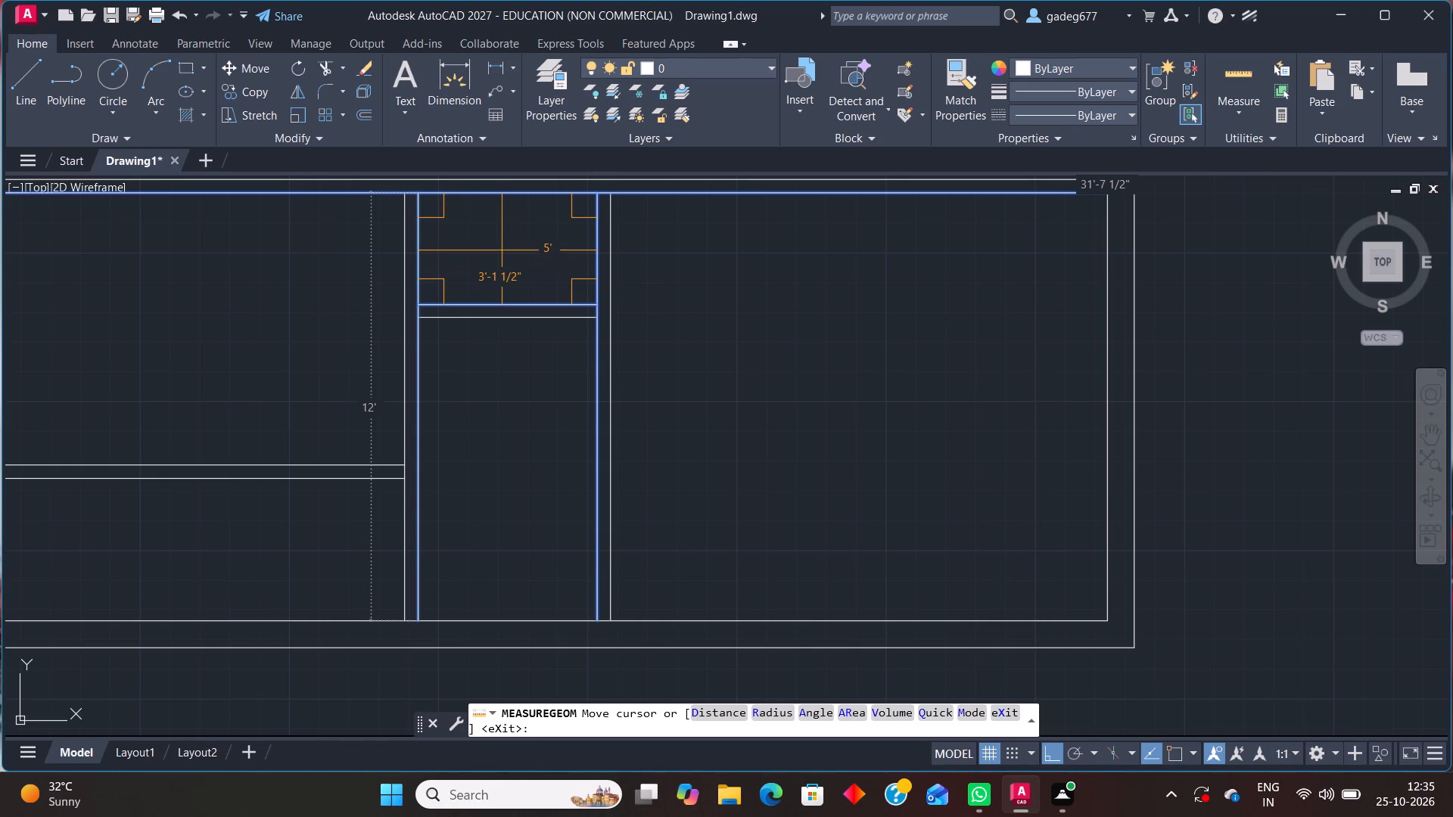
{"action": "key", "text": "Escape"}
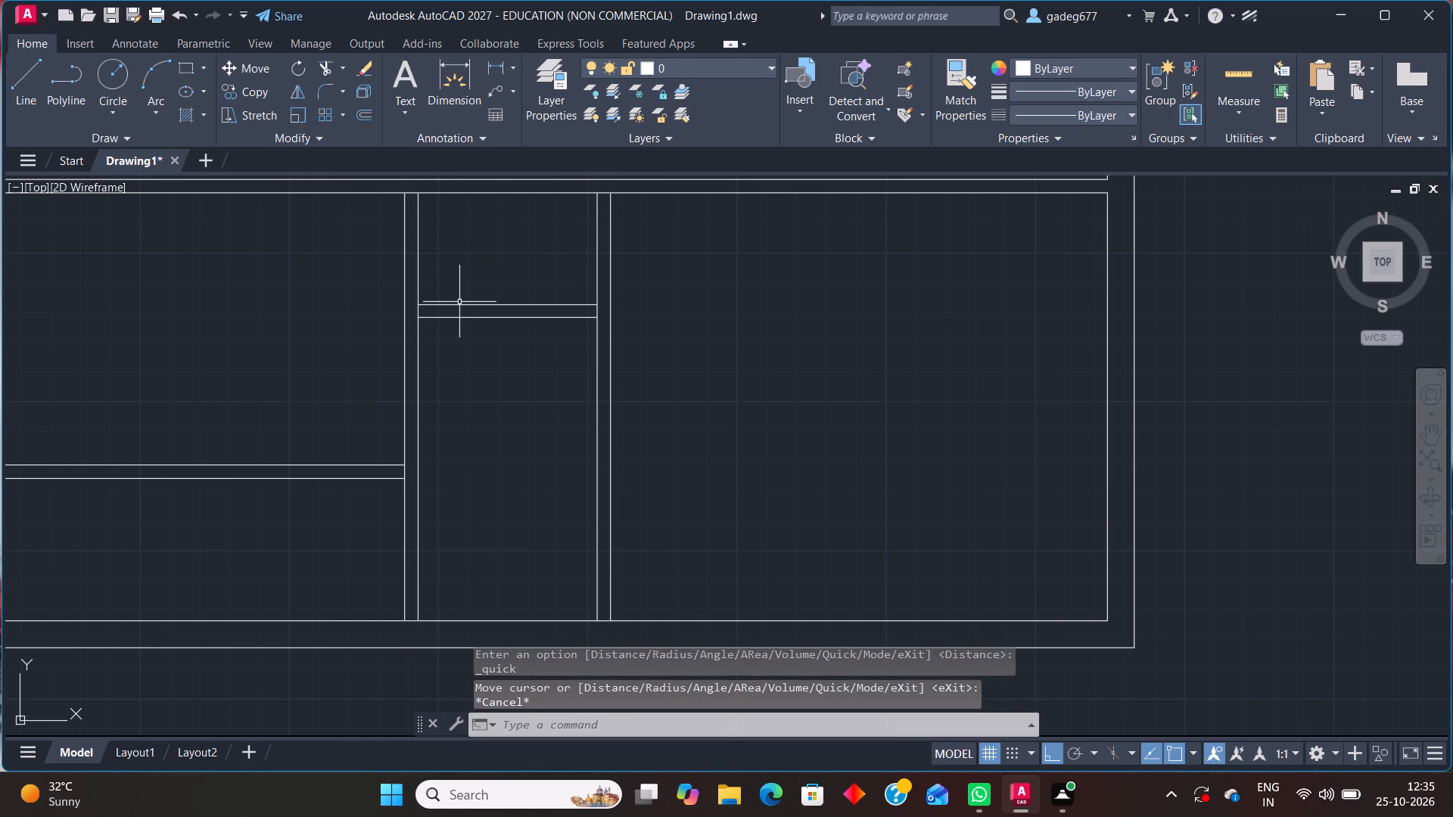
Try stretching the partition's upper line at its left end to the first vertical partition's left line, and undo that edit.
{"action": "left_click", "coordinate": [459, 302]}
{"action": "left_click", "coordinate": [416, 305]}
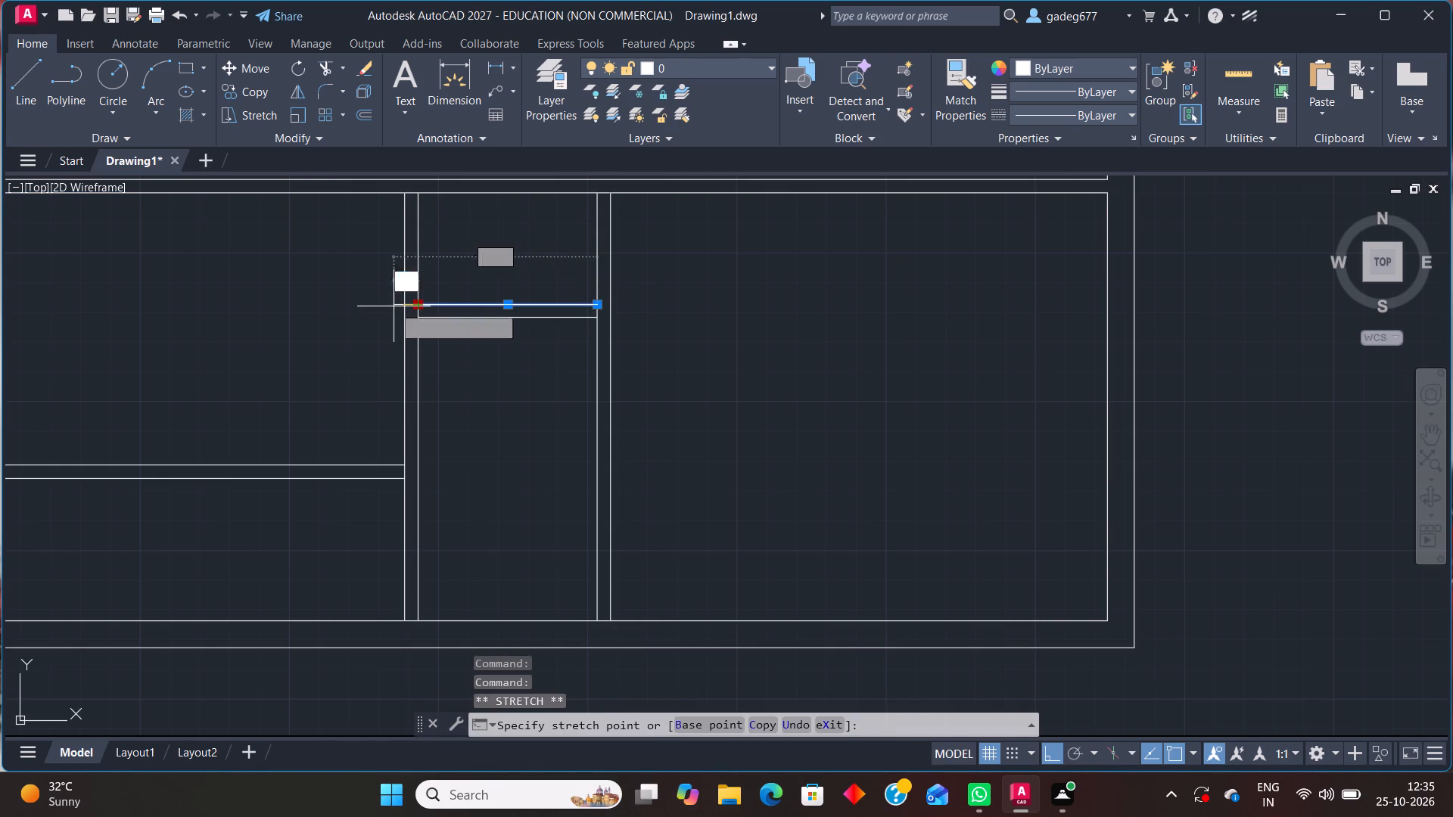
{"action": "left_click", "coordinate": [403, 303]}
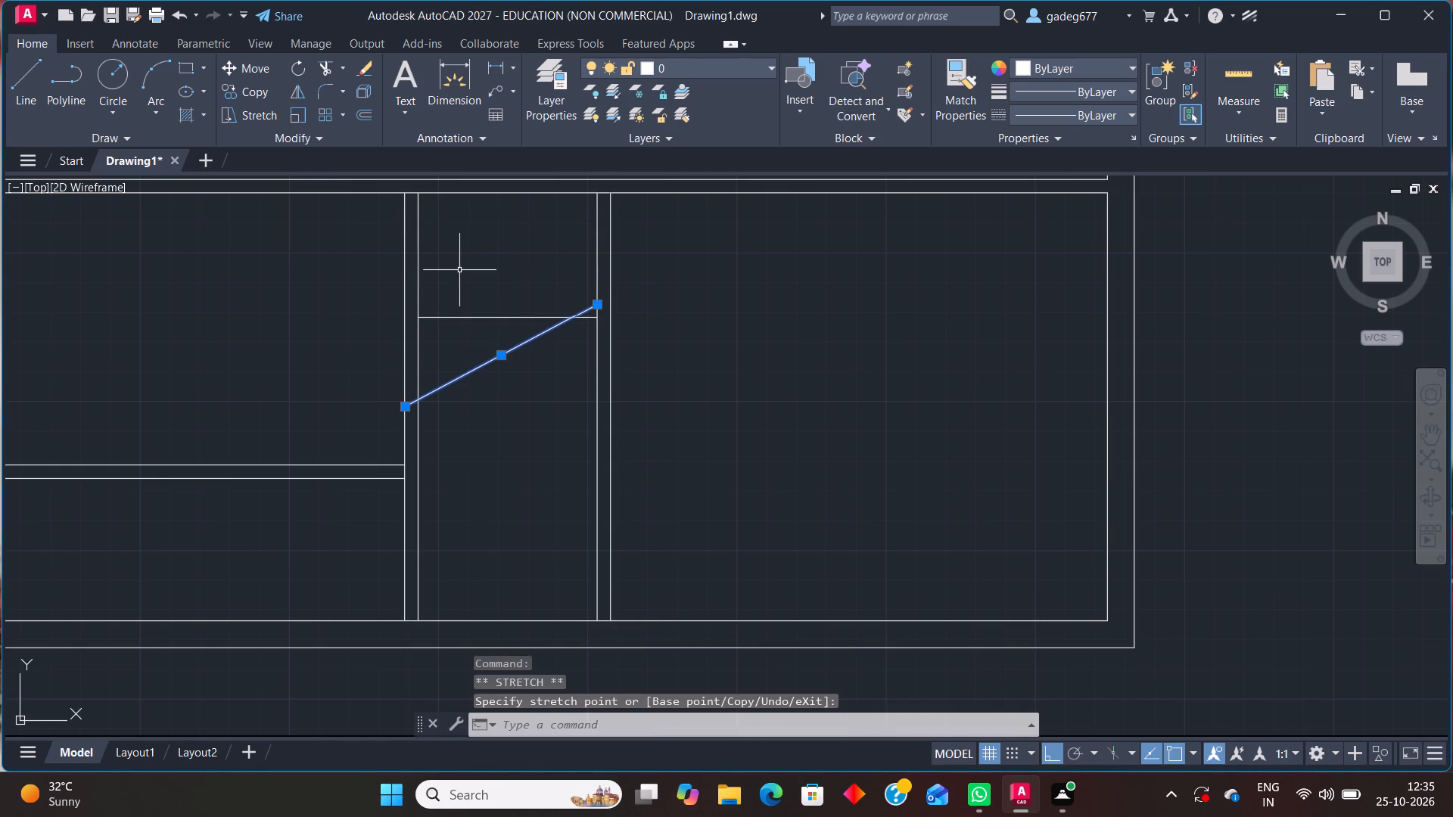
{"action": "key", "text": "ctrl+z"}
Stretch both ends of the middle bay partition's upper line horizontally past the two vertical partitions.
{"action": "left_click", "coordinate": [438, 302]}
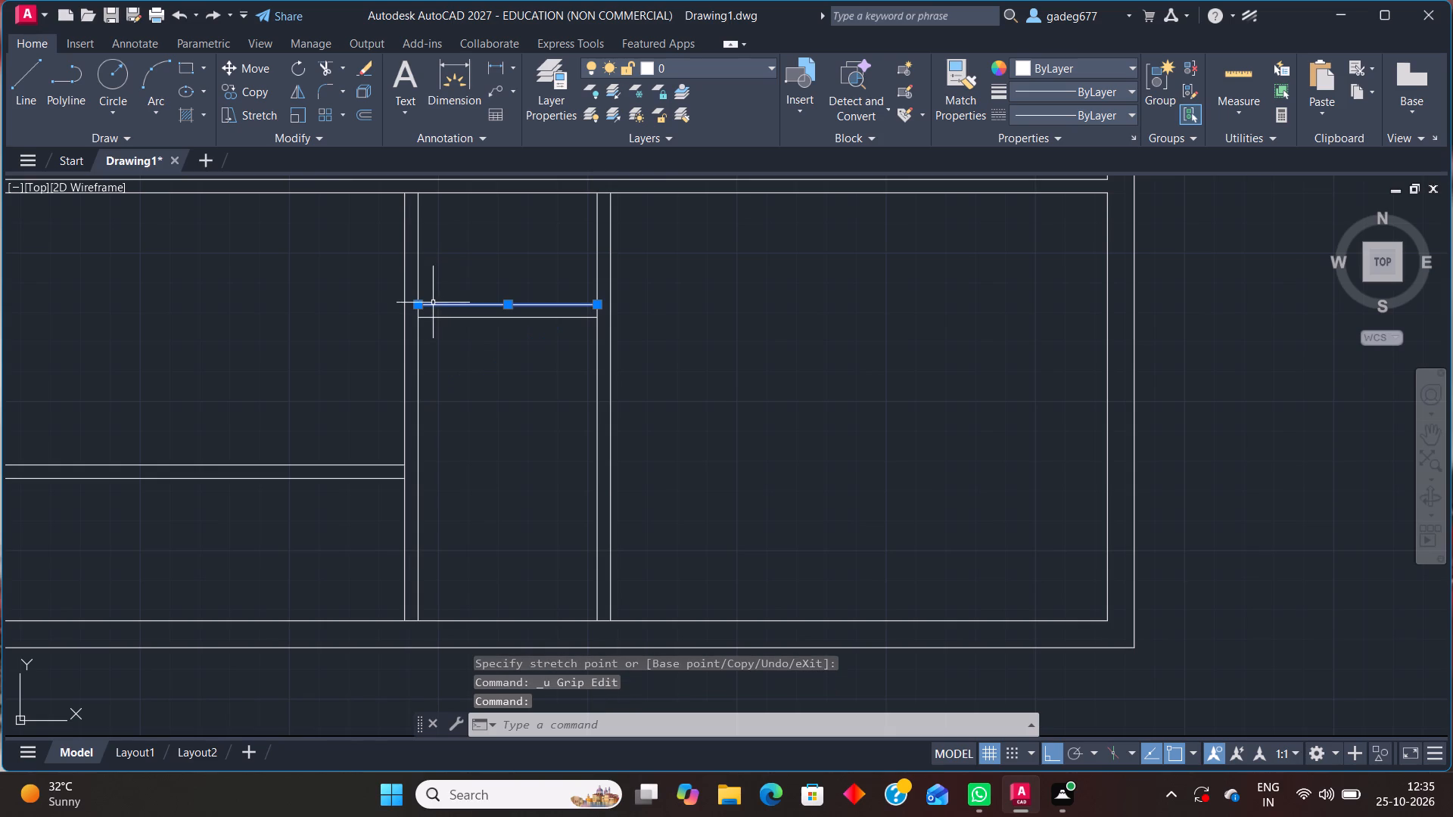
{"action": "left_click", "coordinate": [417, 307]}
{"action": "left_click", "coordinate": [375, 308]}
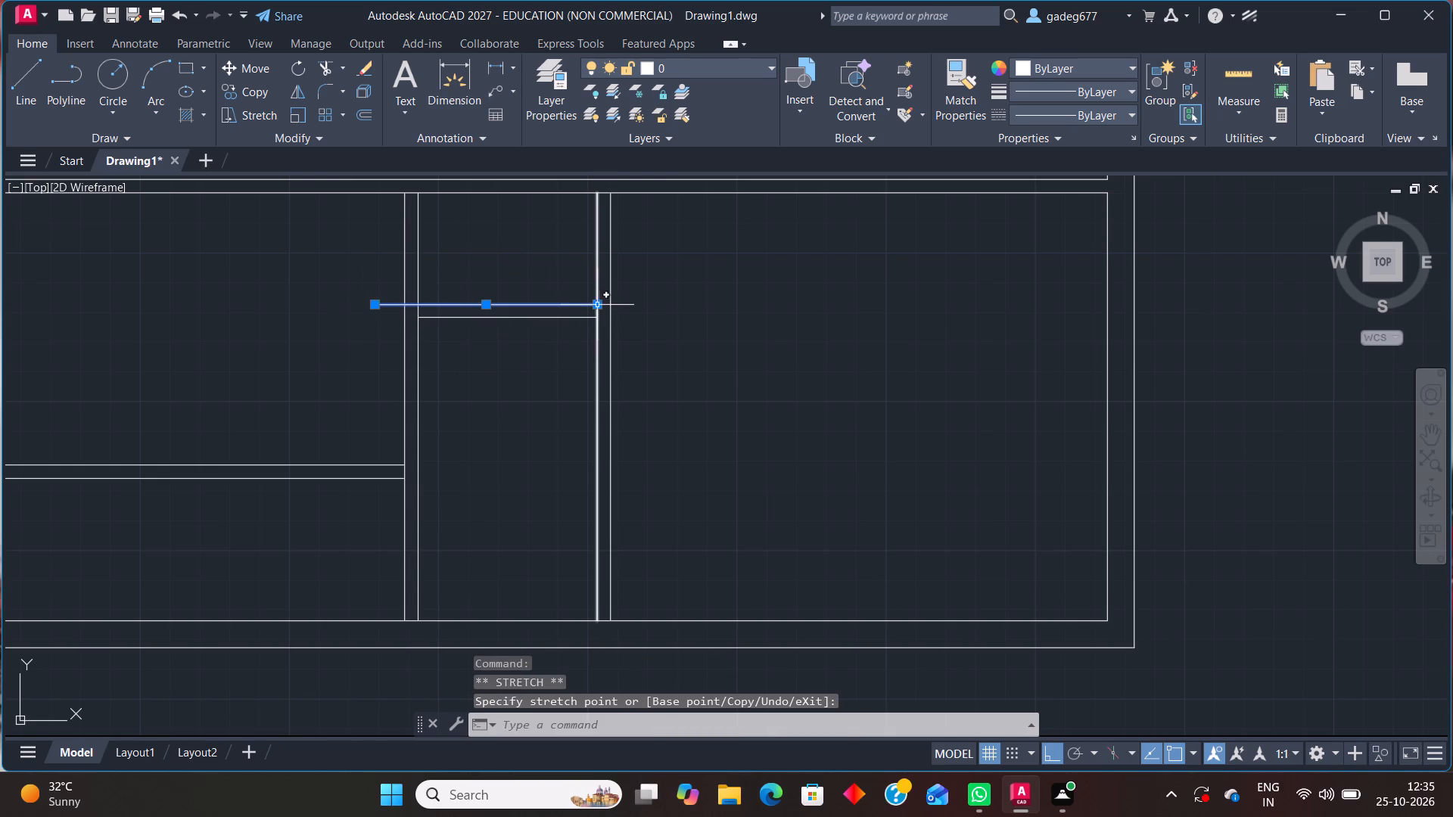
{"action": "left_click", "coordinate": [598, 305]}
{"action": "left_click", "coordinate": [640, 297]}
{"action": "key", "text": "Escape"}
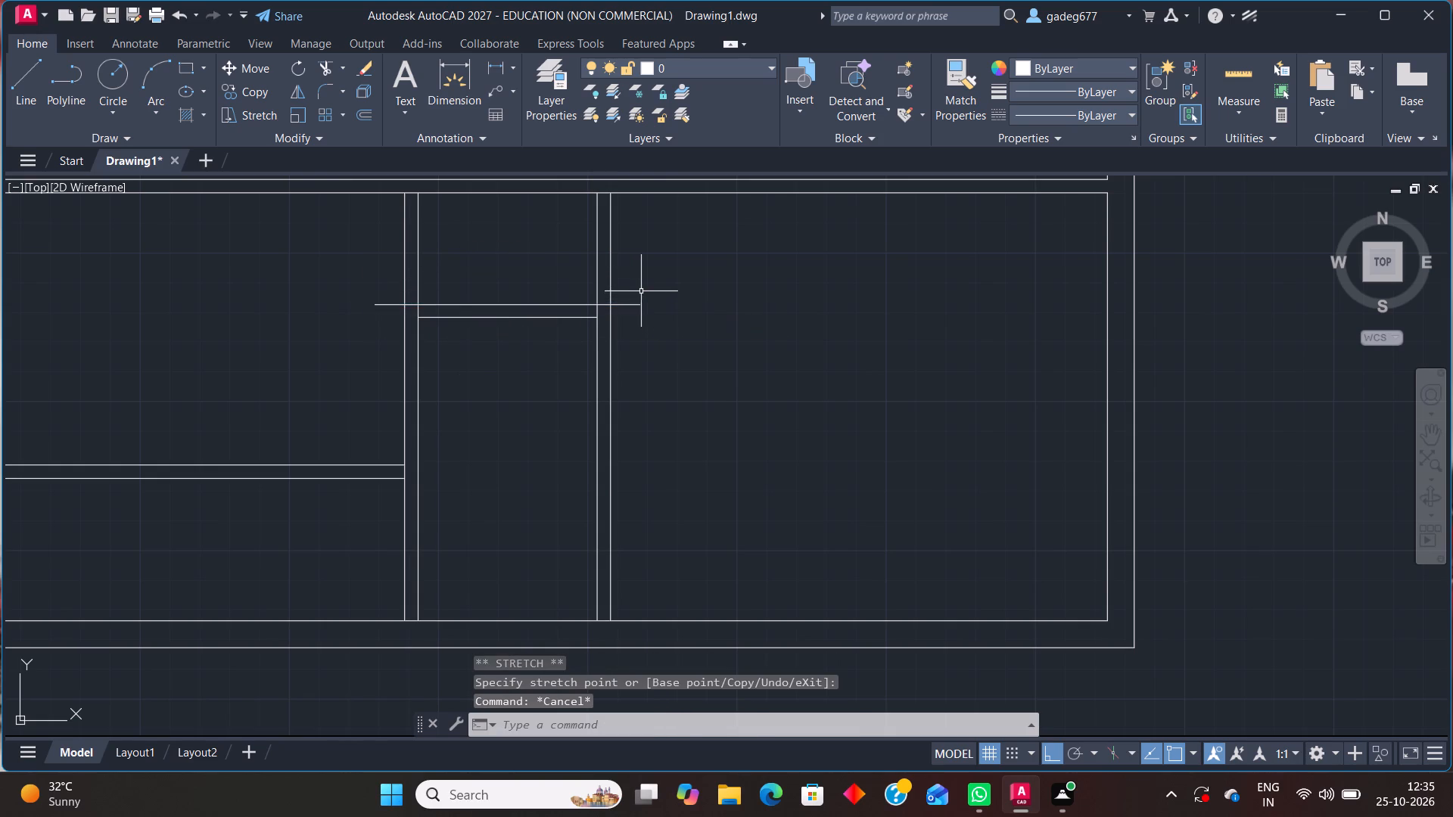
Trim the upper line's overhangs, its piece inside the second vertical partition, and the inner vertical pieces between the horizontal partition's lines.
{"action": "type", "text": "tr"}
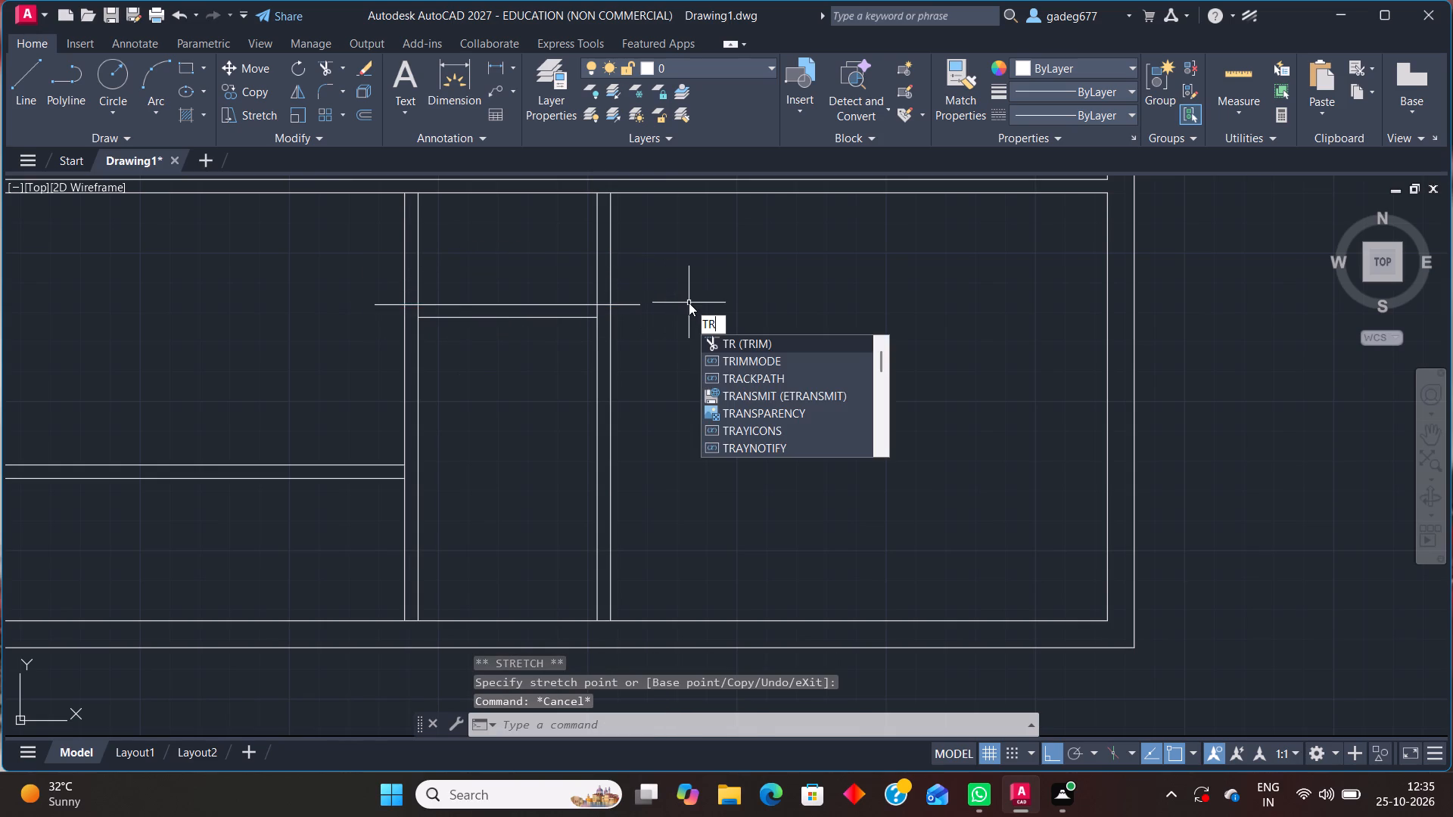
{"action": "key", "text": "Return"}
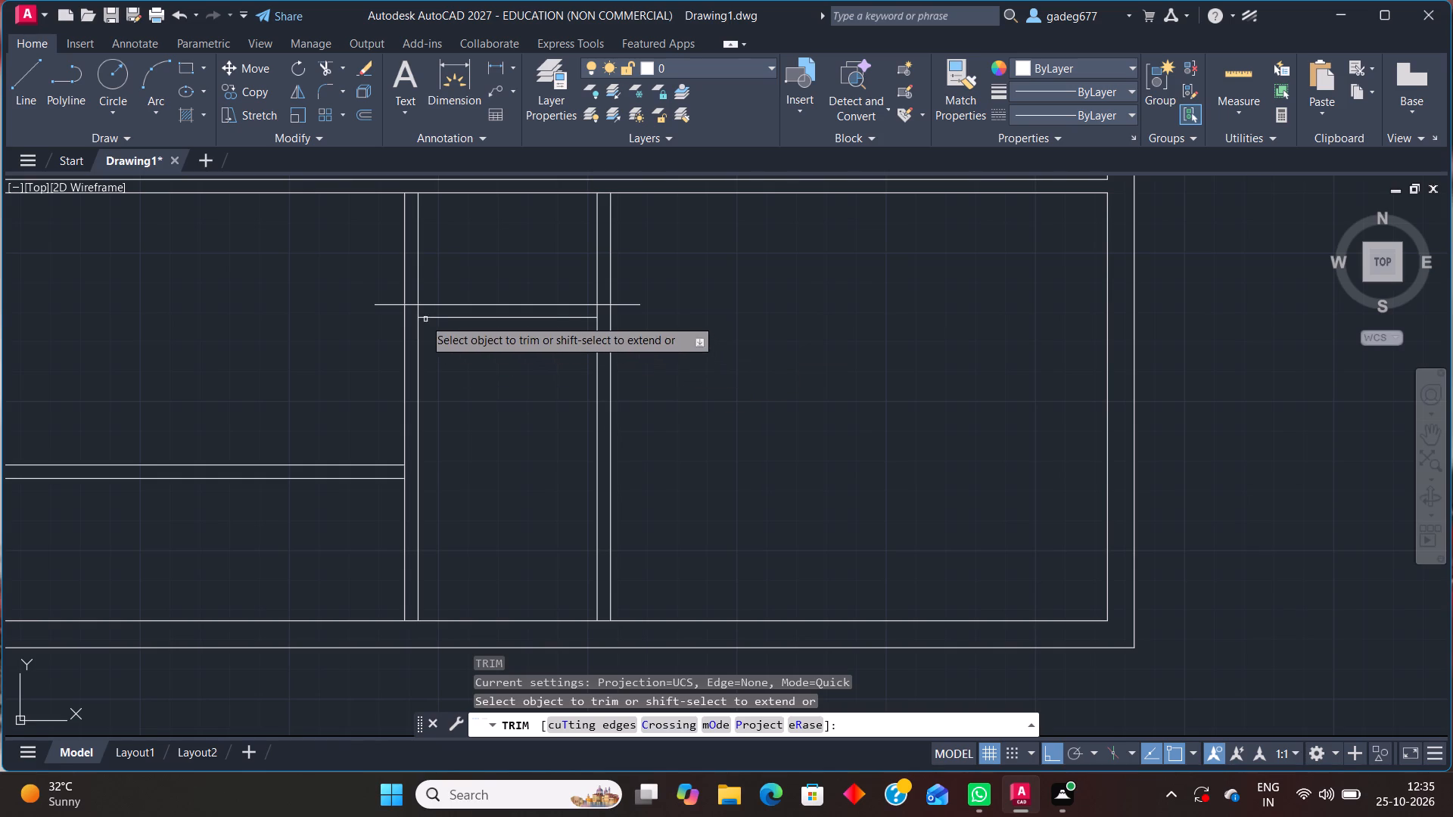
{"action": "left_click", "coordinate": [391, 306]}
{"action": "left_click", "coordinate": [416, 310]}
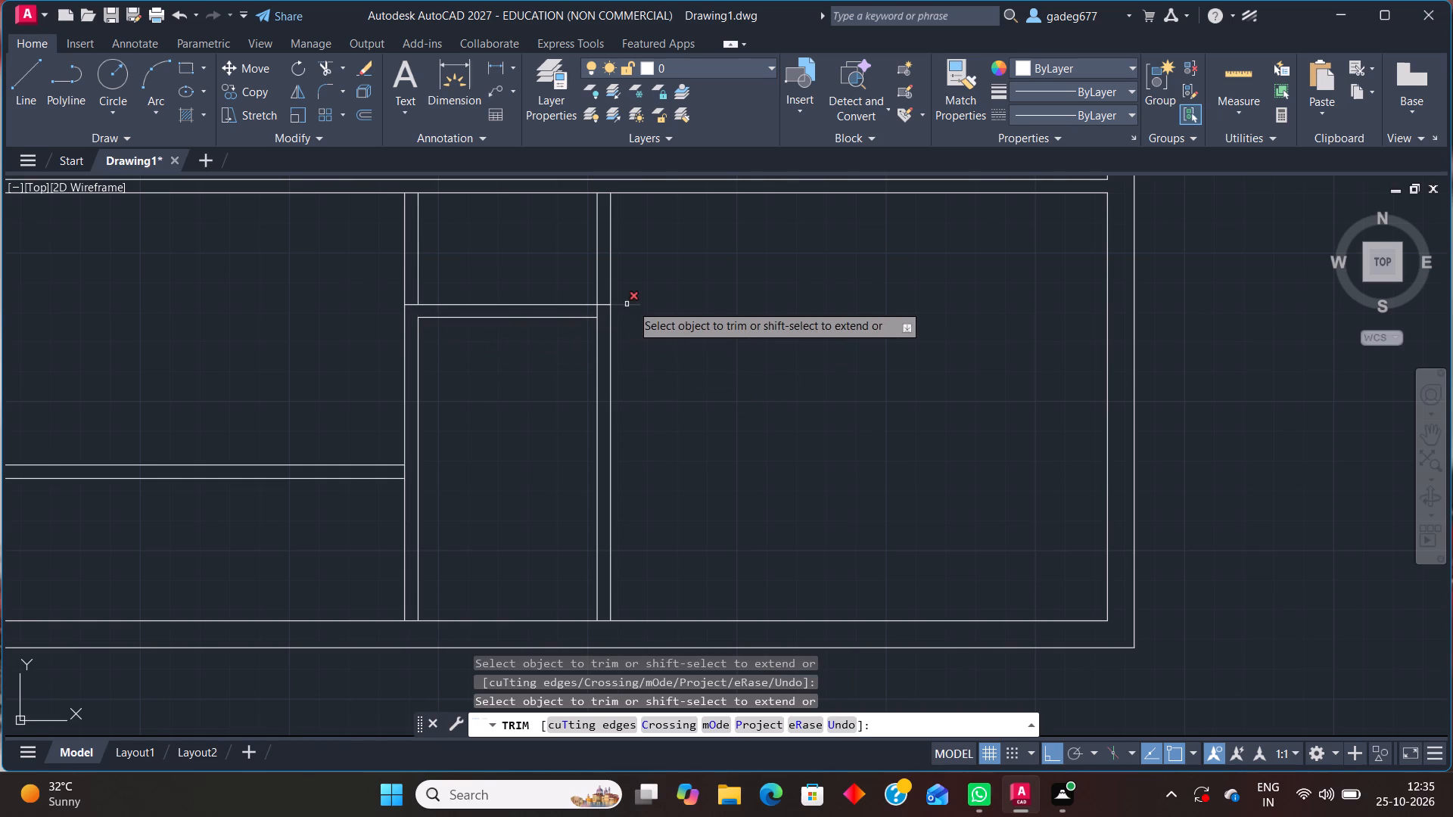
{"action": "left_click", "coordinate": [597, 315]}
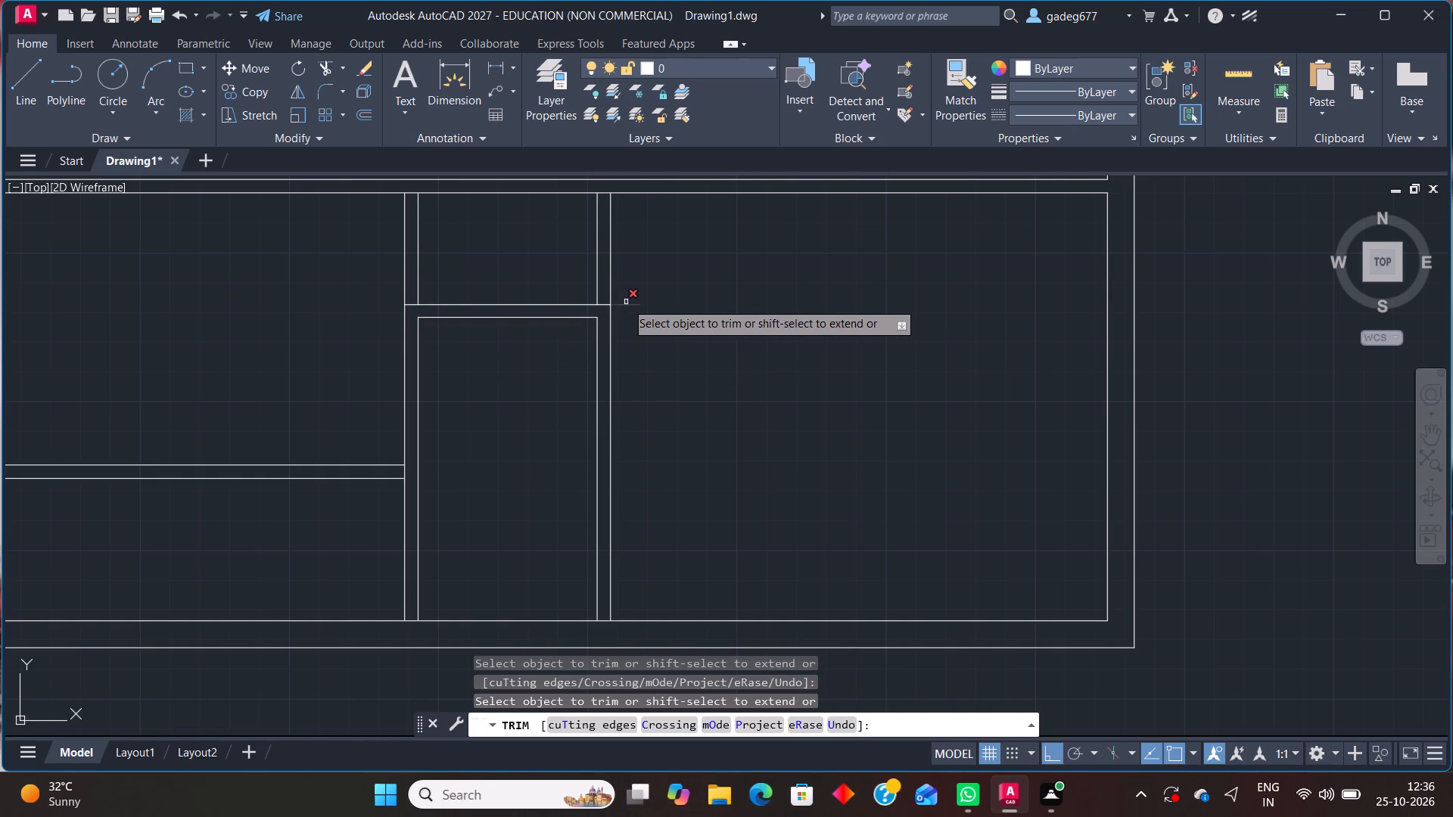
{"action": "left_click", "coordinate": [626, 302]}
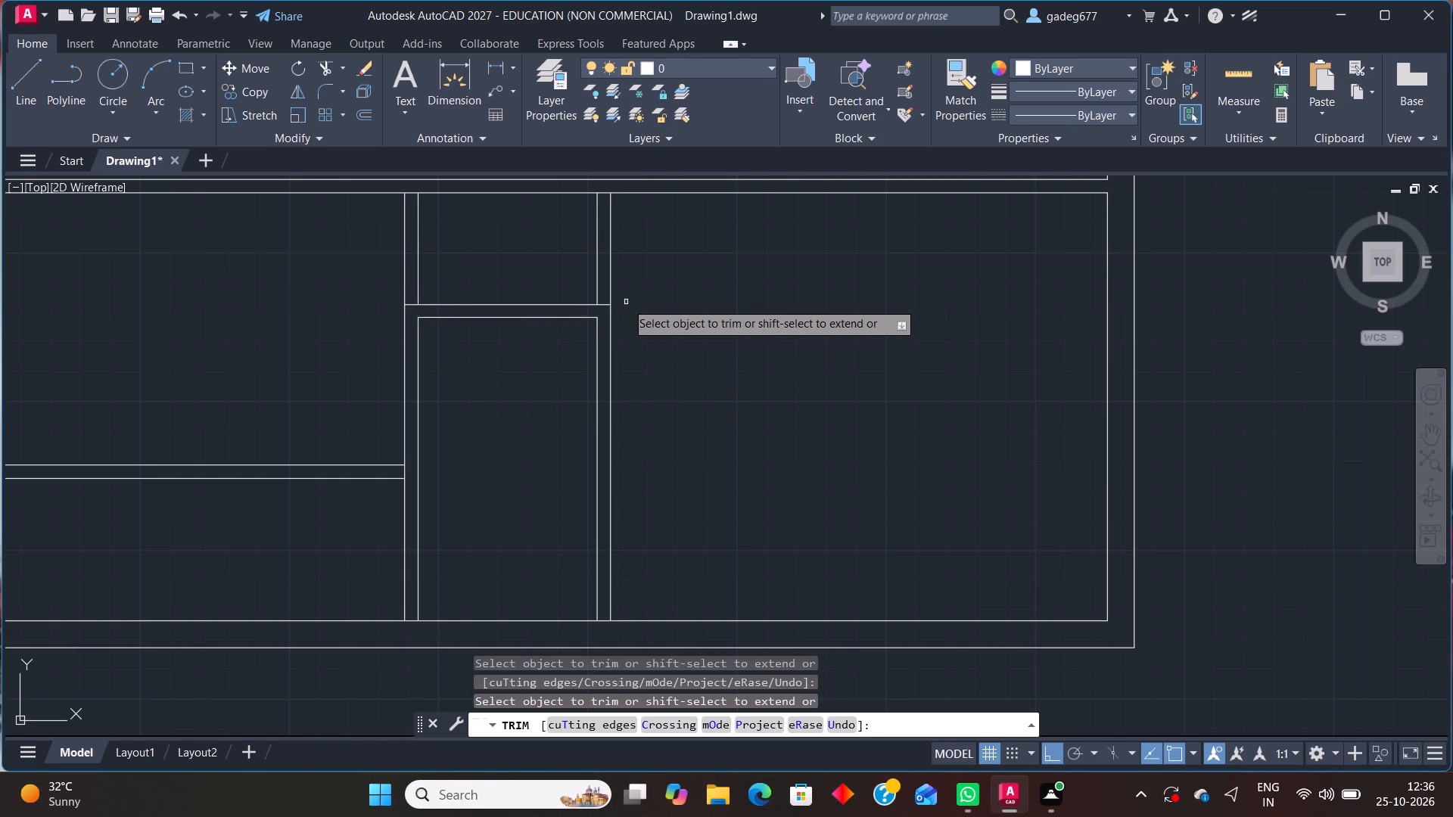
{"action": "left_click", "coordinate": [604, 305]}
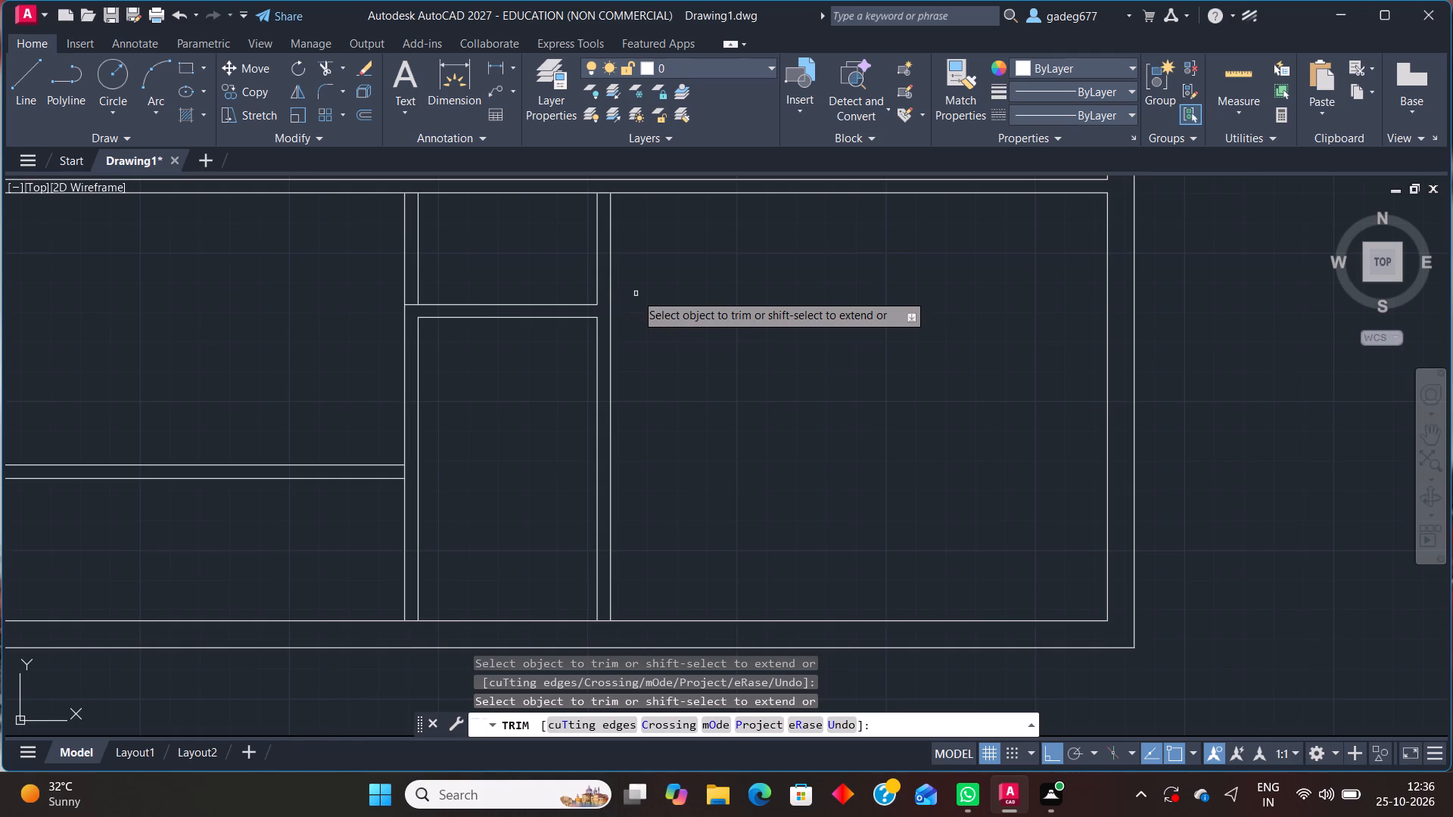
{"action": "scroll", "coordinate": [636, 294], "scroll_direction": "down", "scroll_amount": 1}
{"action": "middle_click_drag", "start_coordinate": [661, 273], "coordinate": [656, 398]}
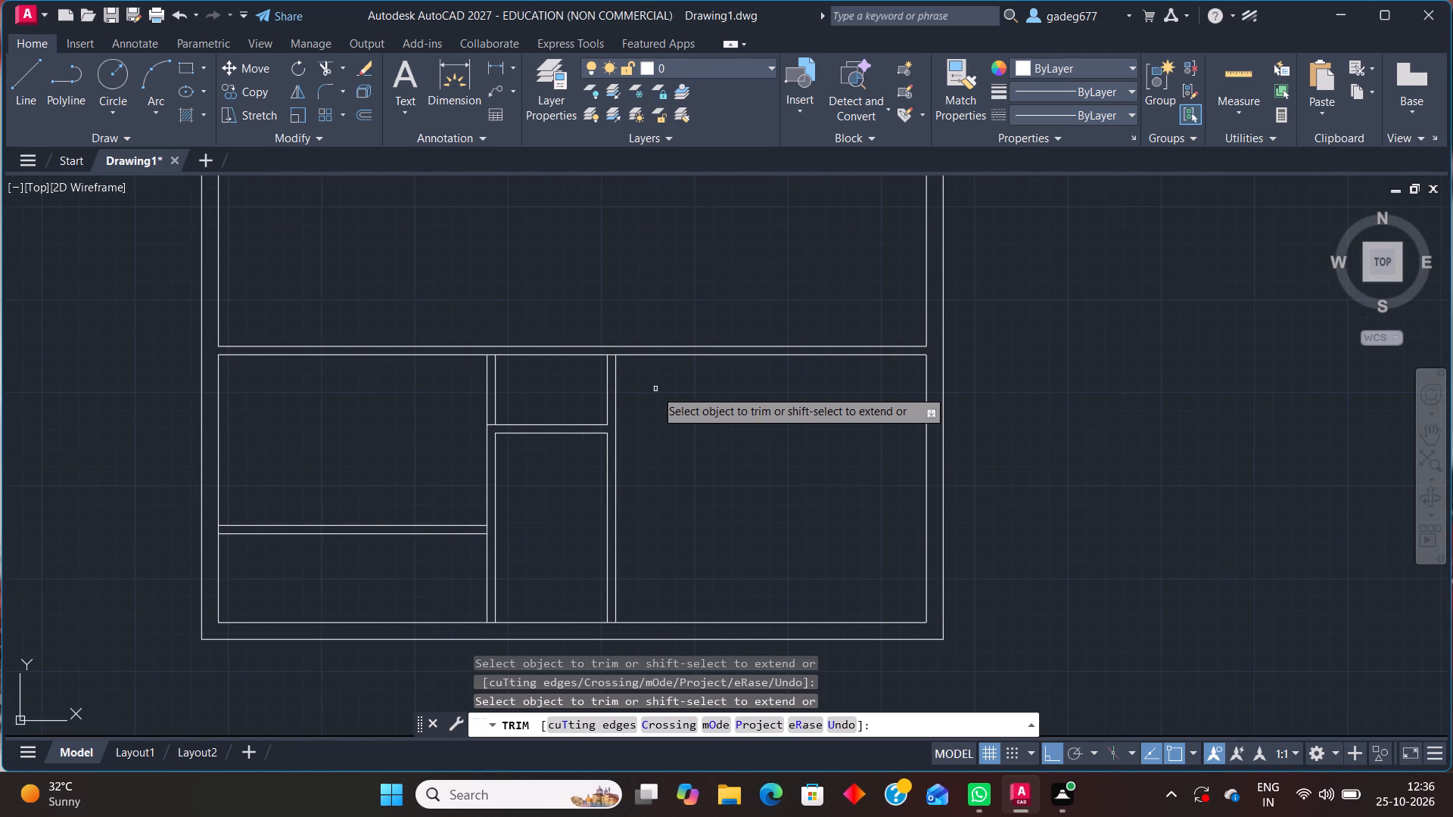
{"action": "key", "text": "Escape"}
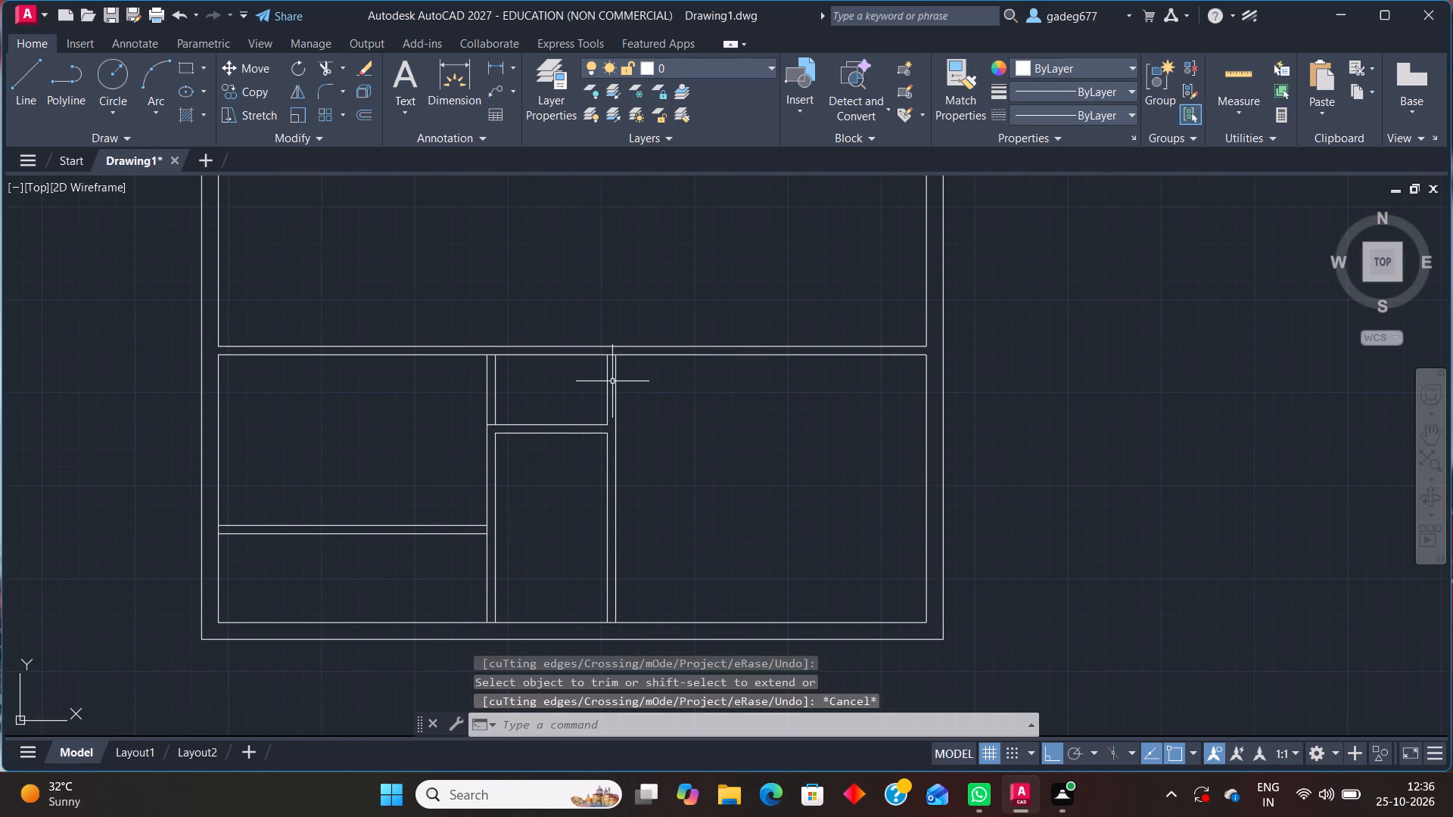
Stretch the top end of the second vertical partition's right line upward past the horizontal wall above it.
{"action": "left_click", "coordinate": [615, 363]}
{"action": "left_click", "coordinate": [617, 357]}
{"action": "left_click", "coordinate": [615, 314]}
{"action": "key", "text": "Escape"}
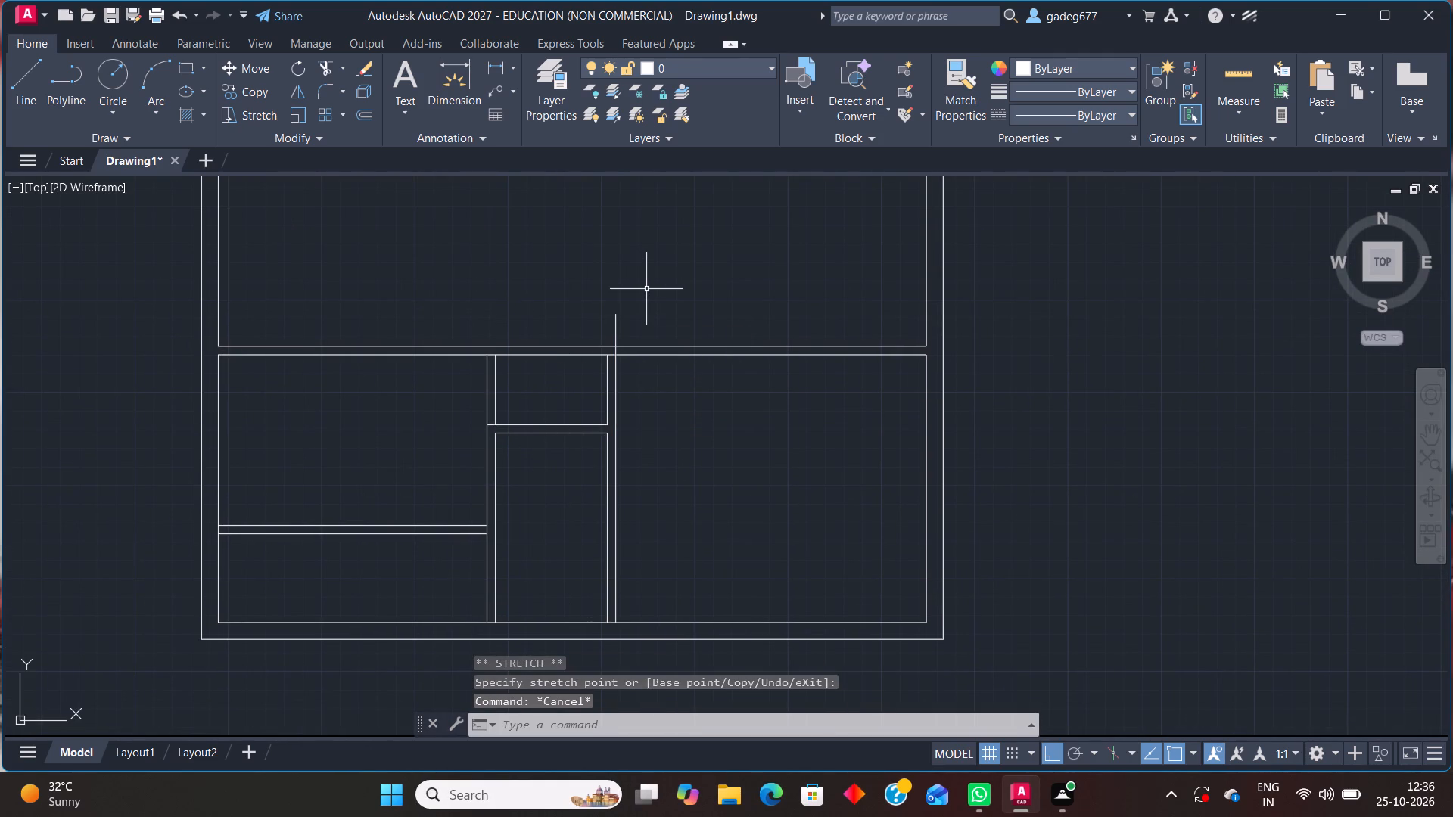
{"action": "key", "text": "o"}
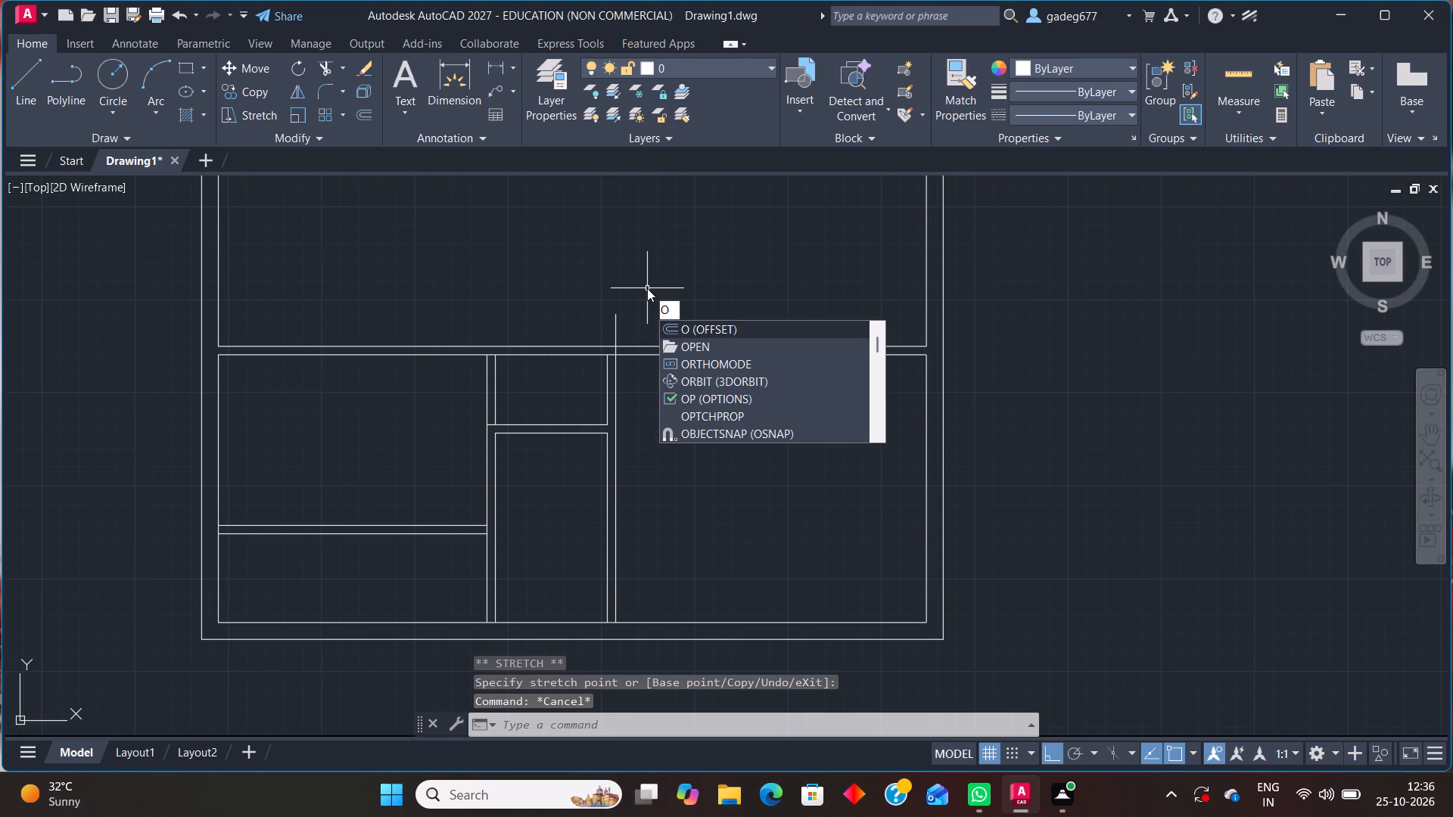
{"action": "key", "text": "Escape"}
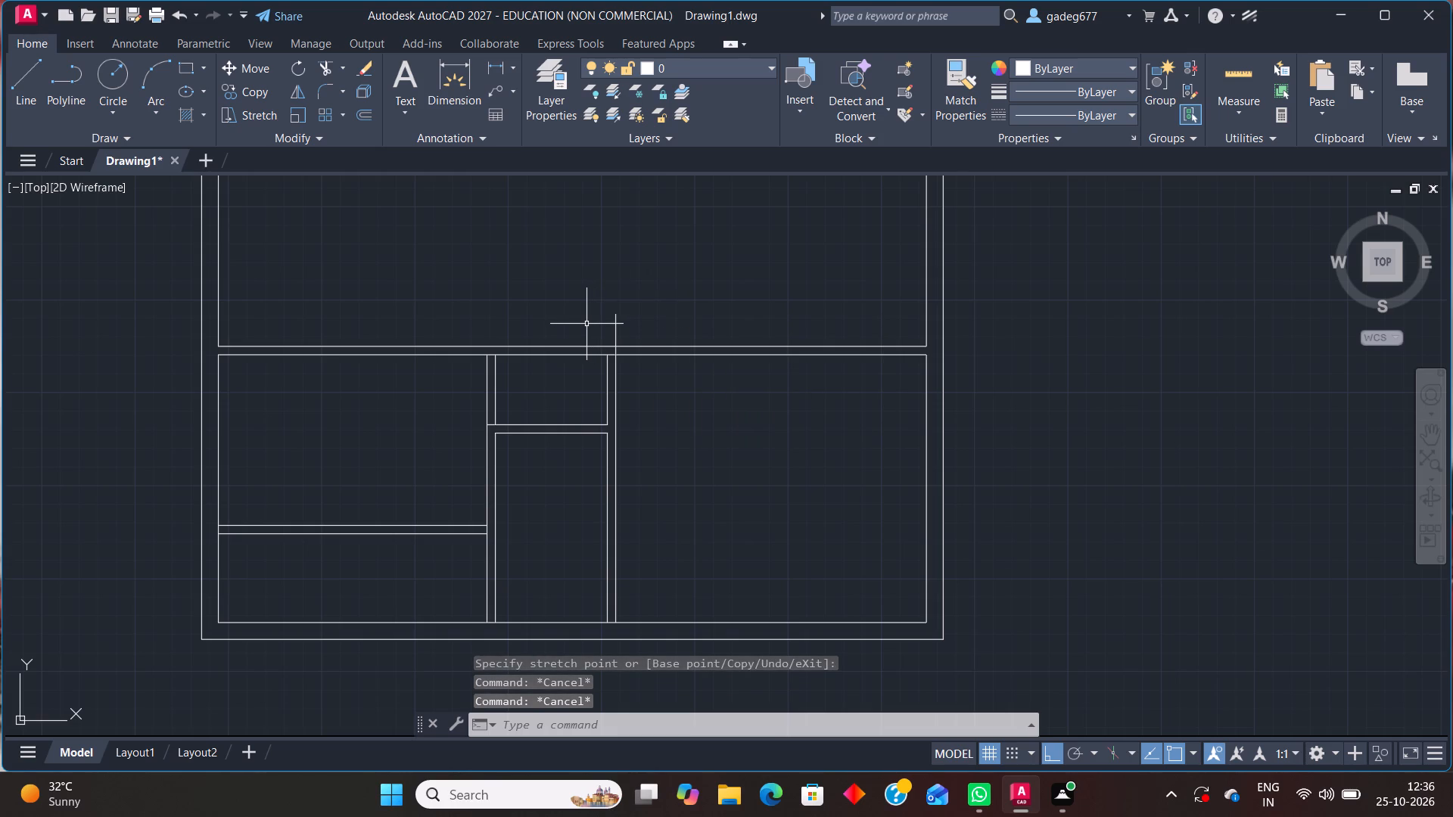
Trim that line's overhang above the horizontal wall and remove the wall's lower line between the second vertical partition's lines.
{"action": "type", "text": "tr"}
{"action": "key", "text": "Return"}
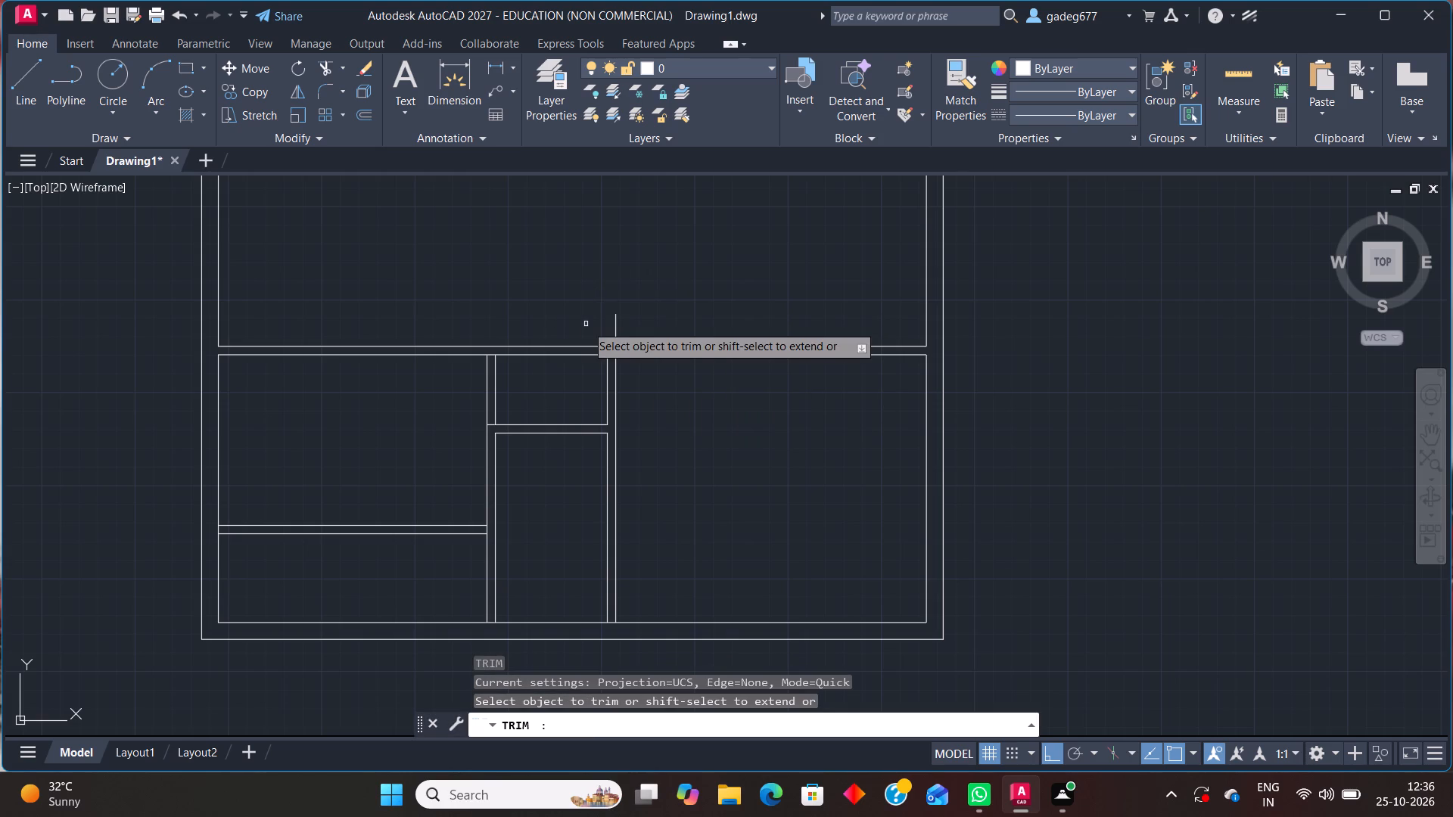
{"action": "left_click_drag", "start_coordinate": [584, 337], "coordinate": [593, 325]}
{"action": "left_click", "coordinate": [671, 313]}
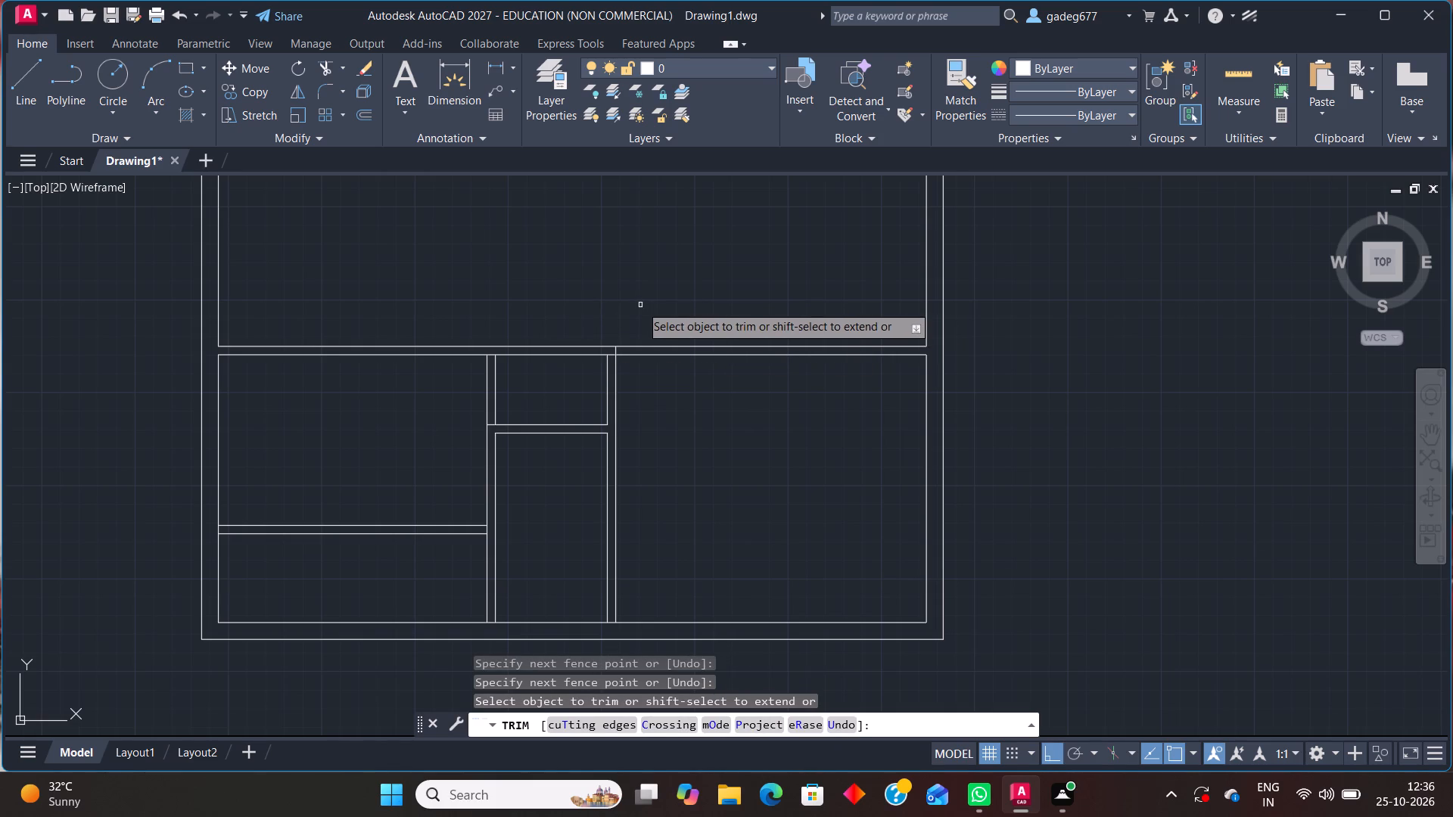
{"action": "scroll", "coordinate": [640, 303], "scroll_direction": "down", "scroll_amount": 1}
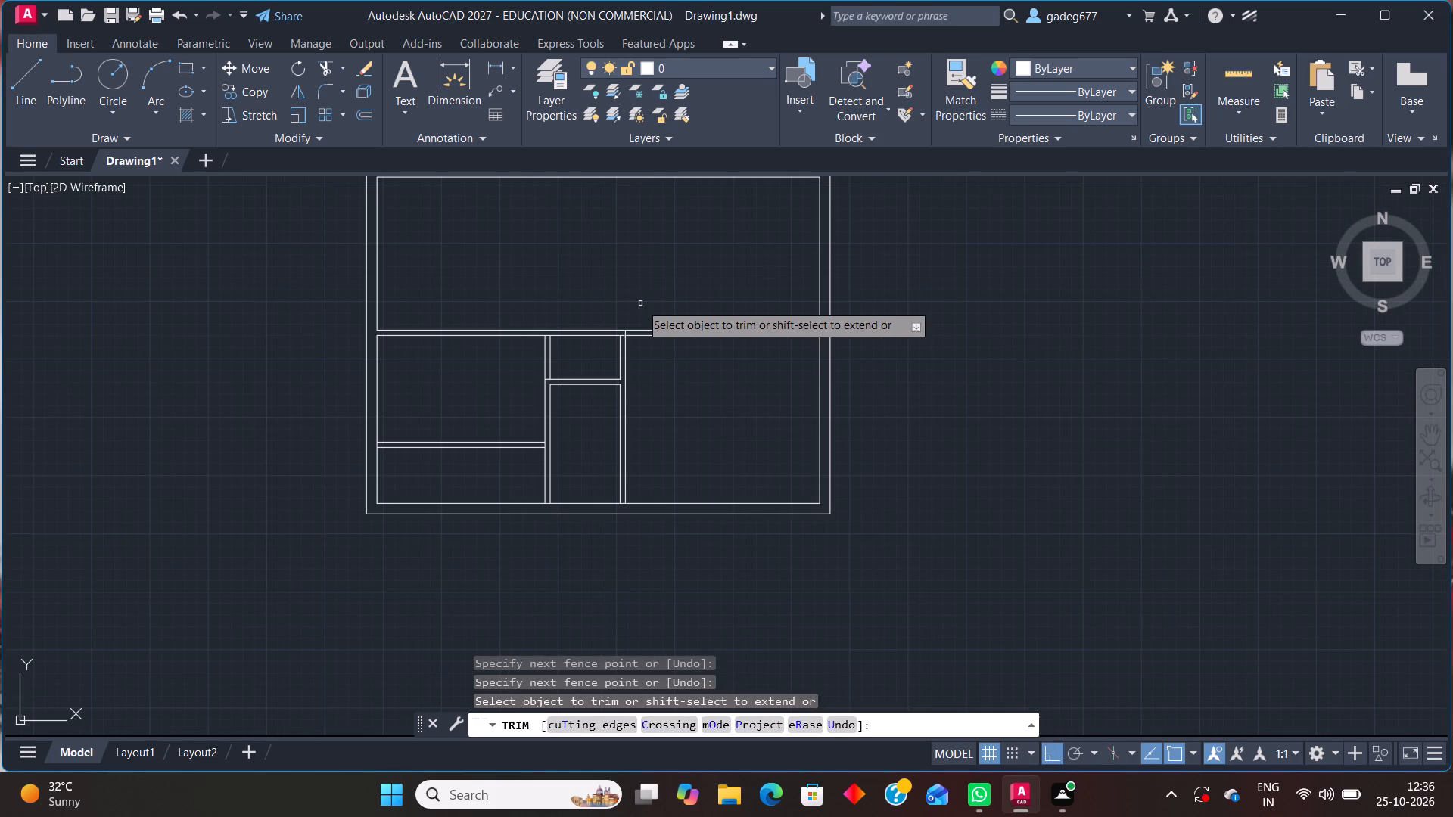
{"action": "scroll", "coordinate": [621, 328], "scroll_direction": "up", "scroll_amount": 4}
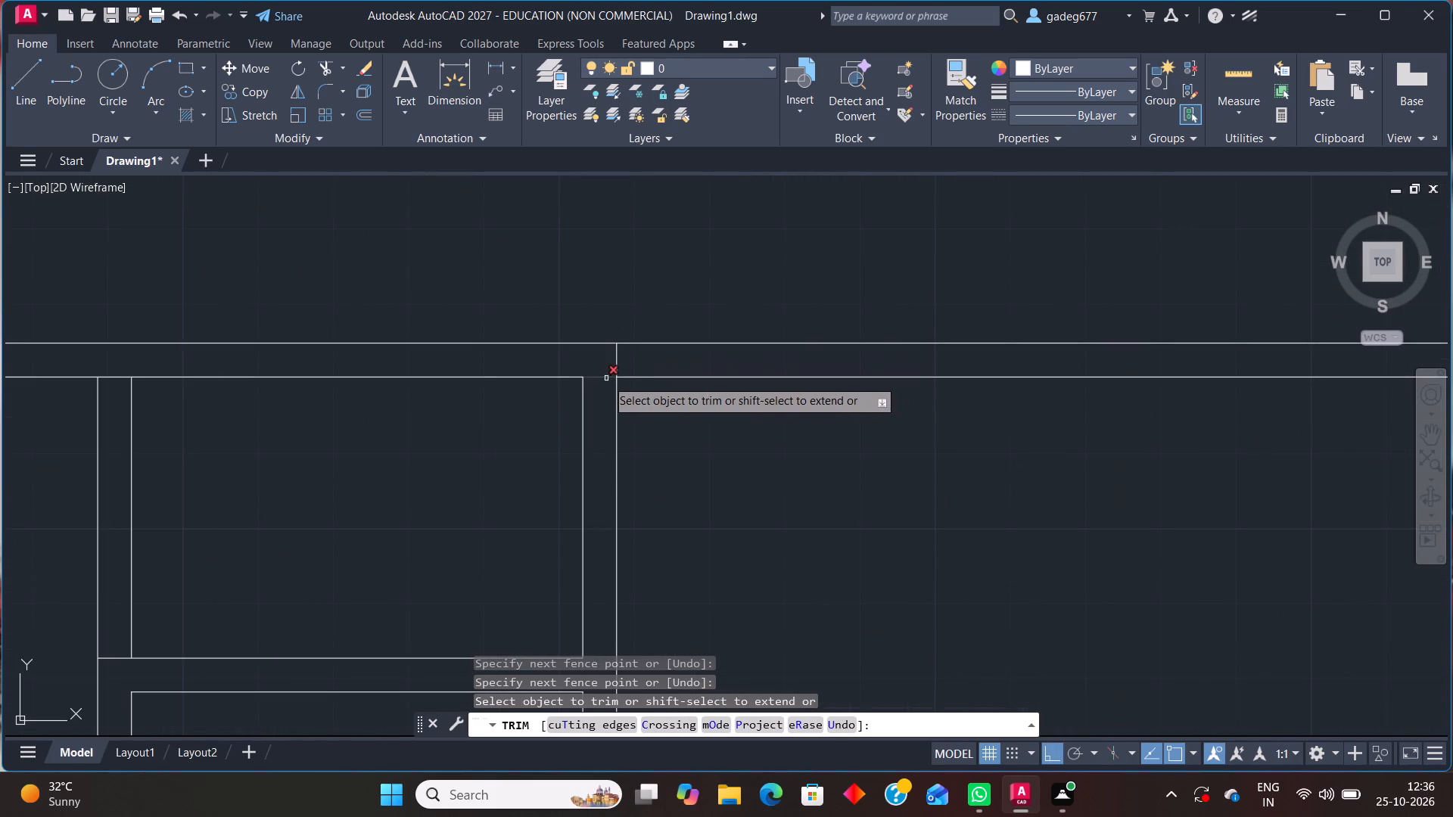
{"action": "left_click", "coordinate": [606, 379]}
{"action": "key", "text": "Escape"}
Trim away both lines of the first vertical partition above the middle bay's horizontal partition.
{"action": "scroll", "coordinate": [640, 262], "scroll_direction": "down", "scroll_amount": 1}
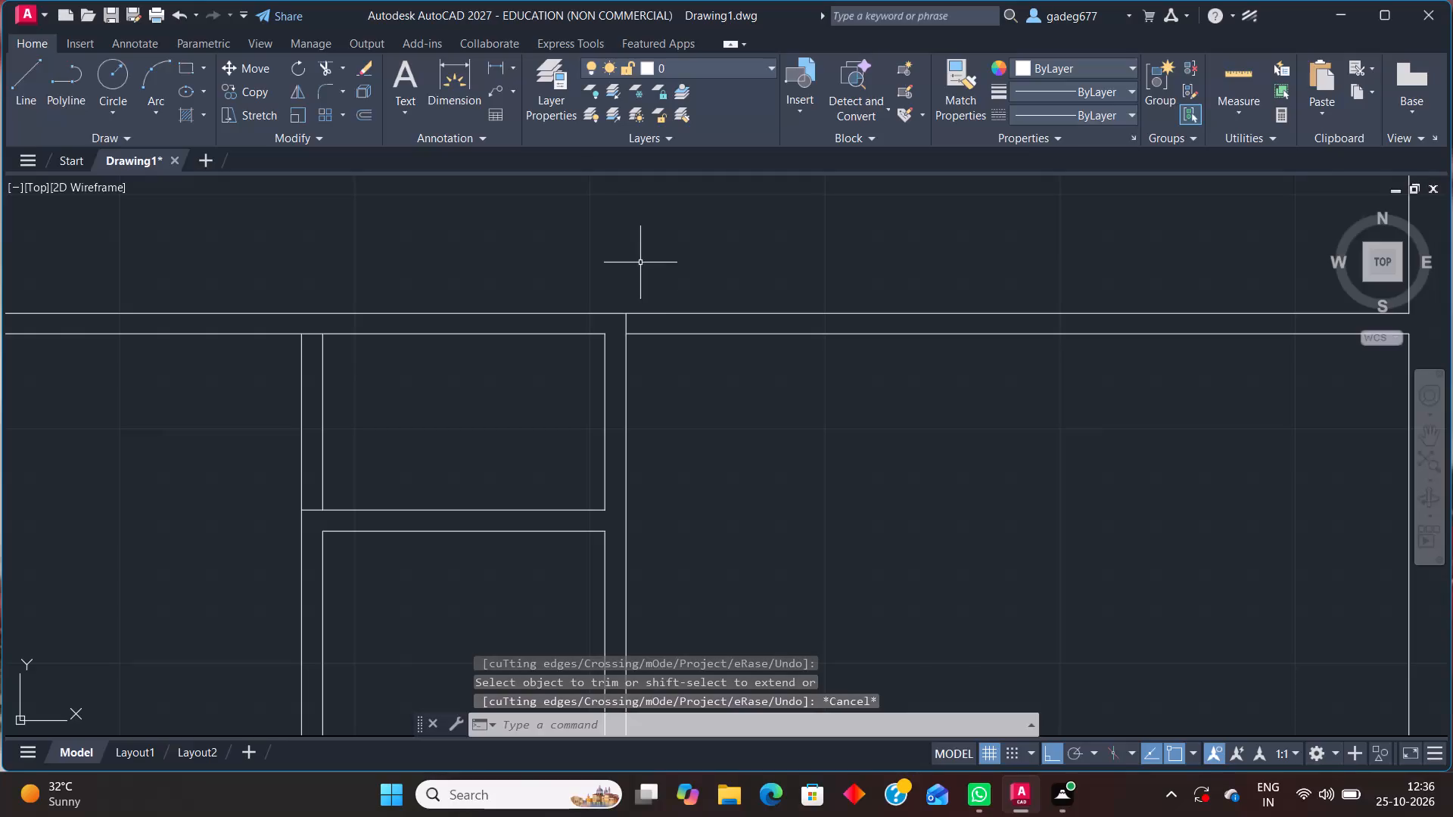
{"action": "scroll", "coordinate": [550, 275], "scroll_direction": "down", "scroll_amount": 1}
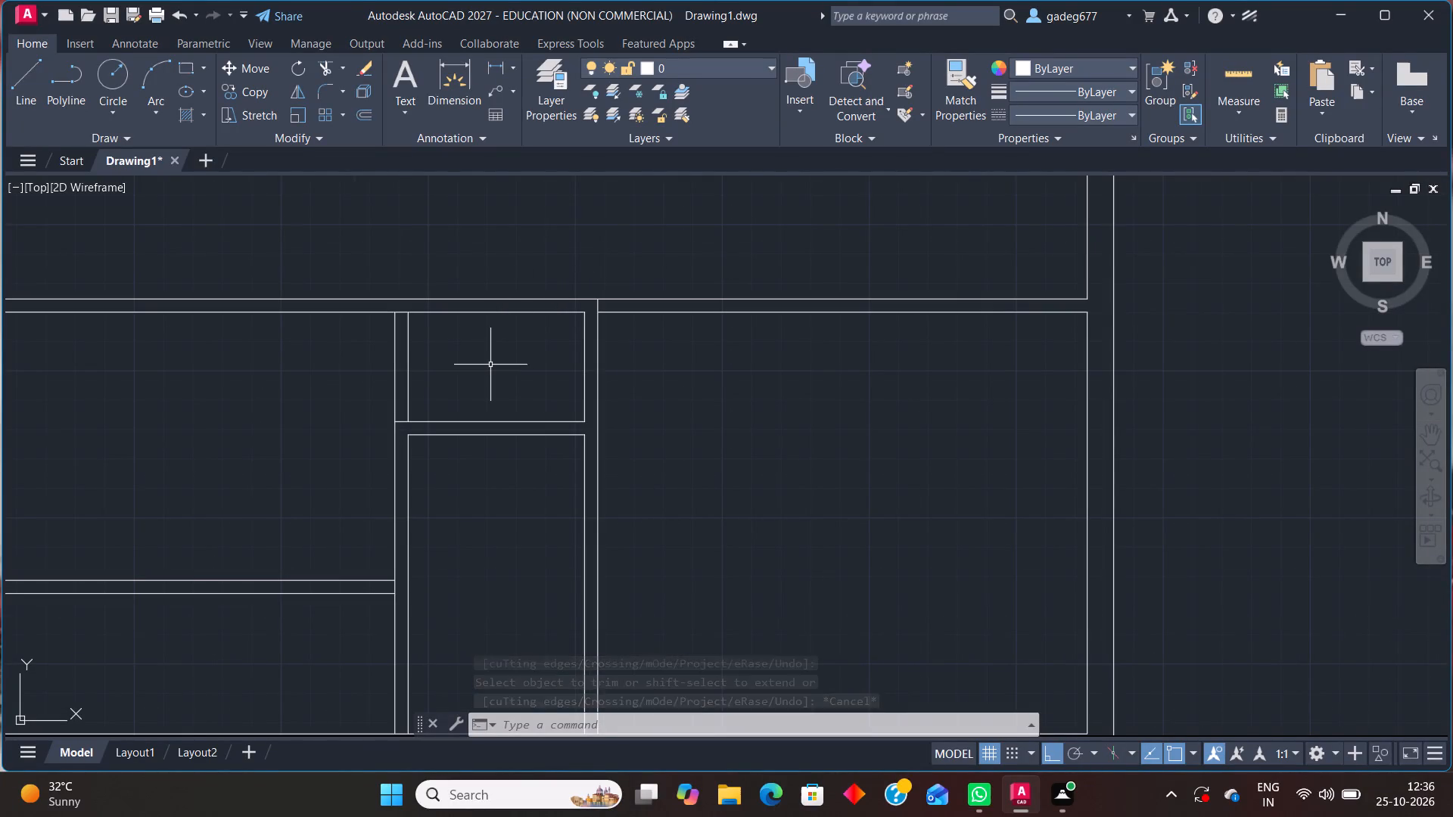
{"action": "left_click", "coordinate": [490, 365]}
{"action": "left_click", "coordinate": [327, 380]}
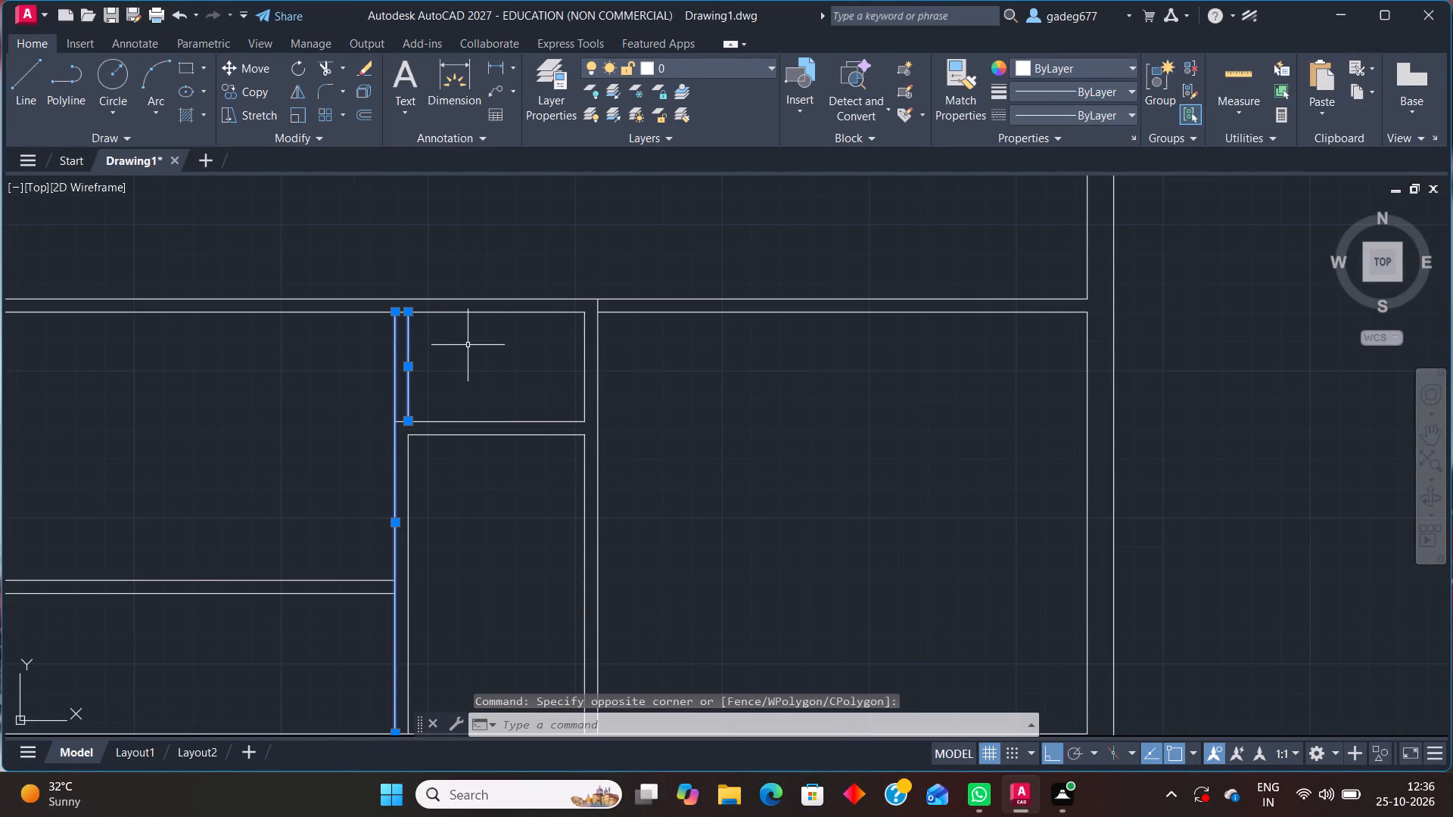
{"action": "key", "text": "Escape"}
{"action": "type", "text": "tr"}
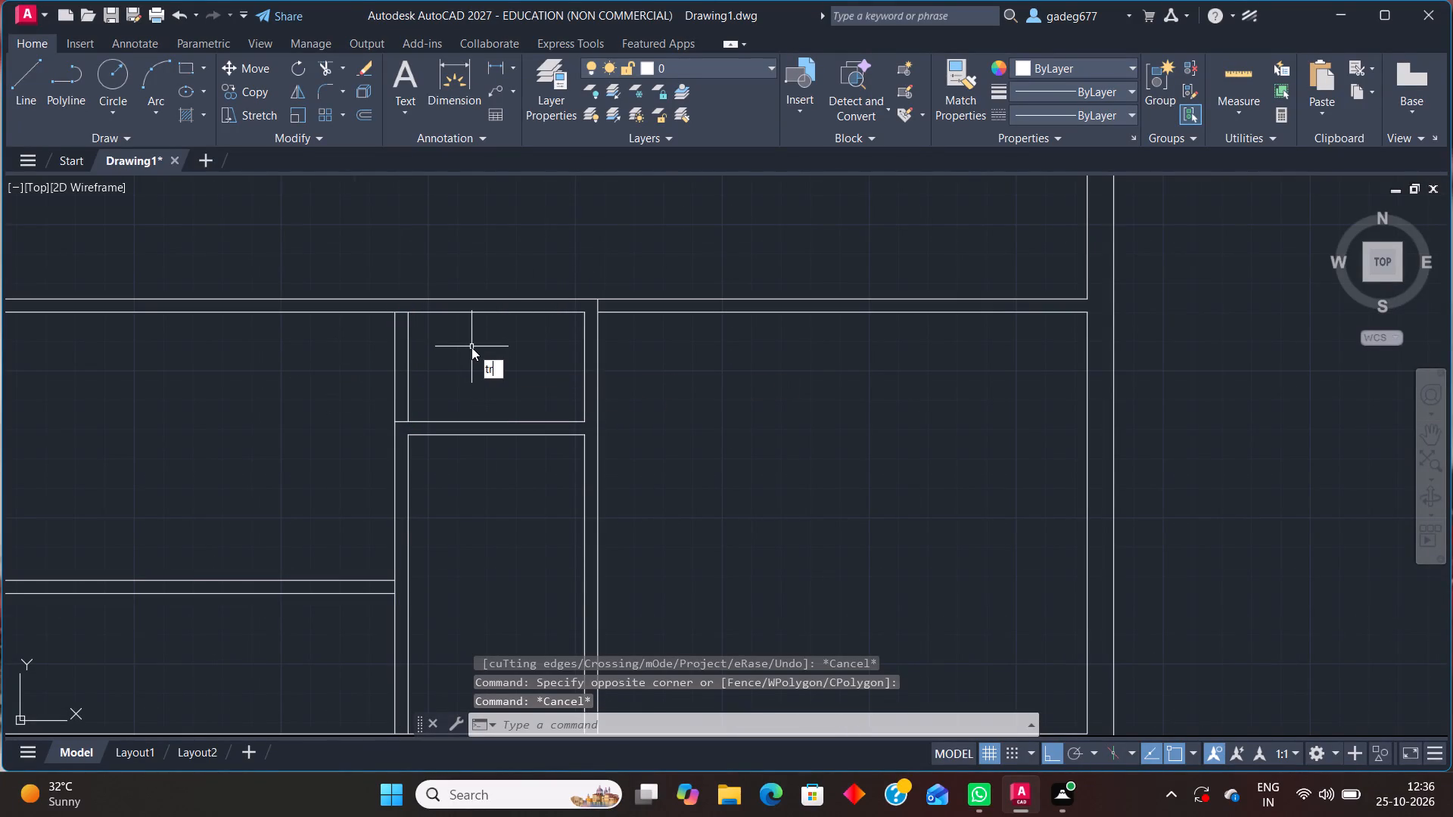
{"action": "key", "text": "Return"}
{"action": "left_click", "coordinate": [471, 347]}
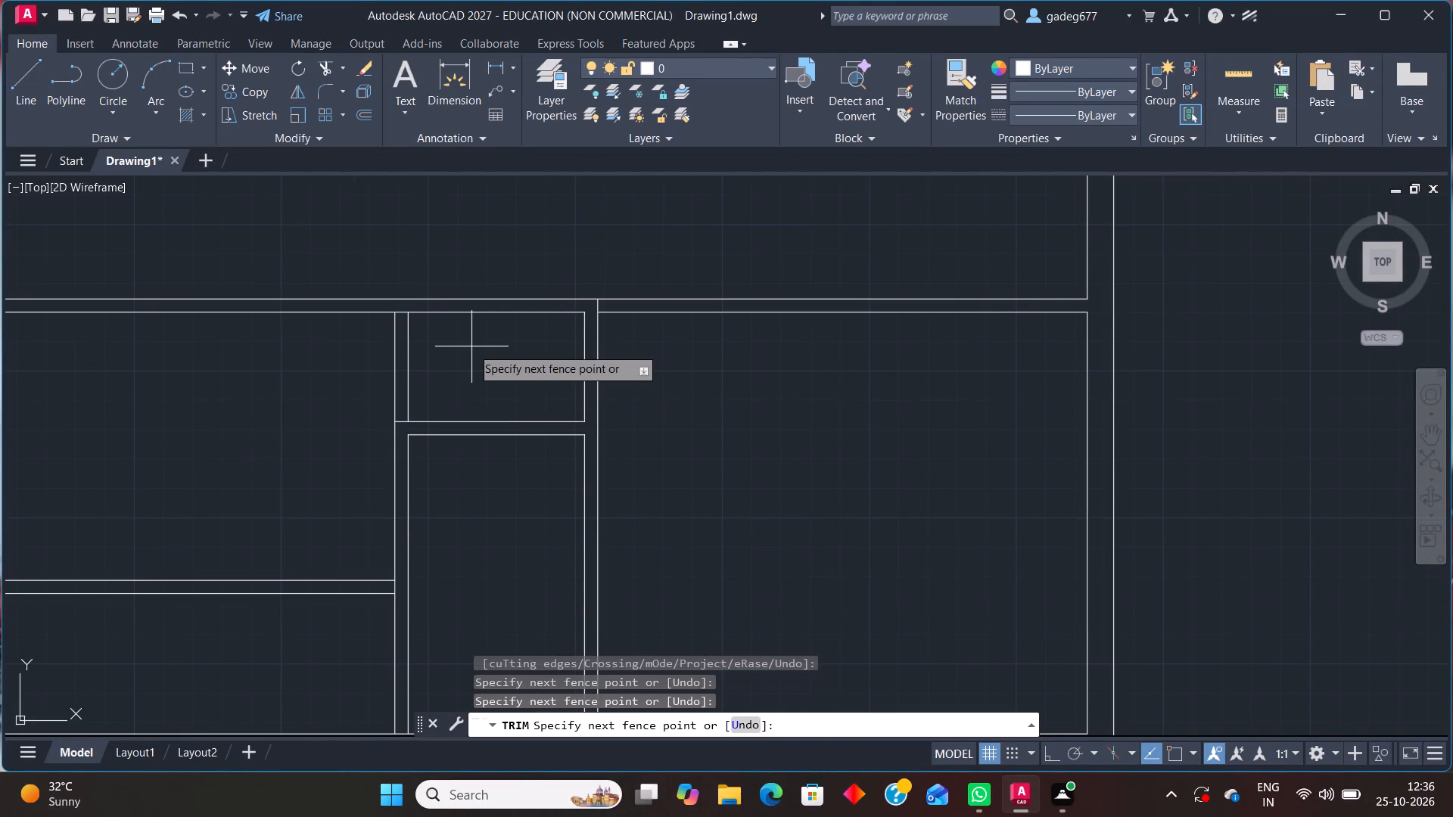
{"action": "left_click", "coordinate": [353, 365]}
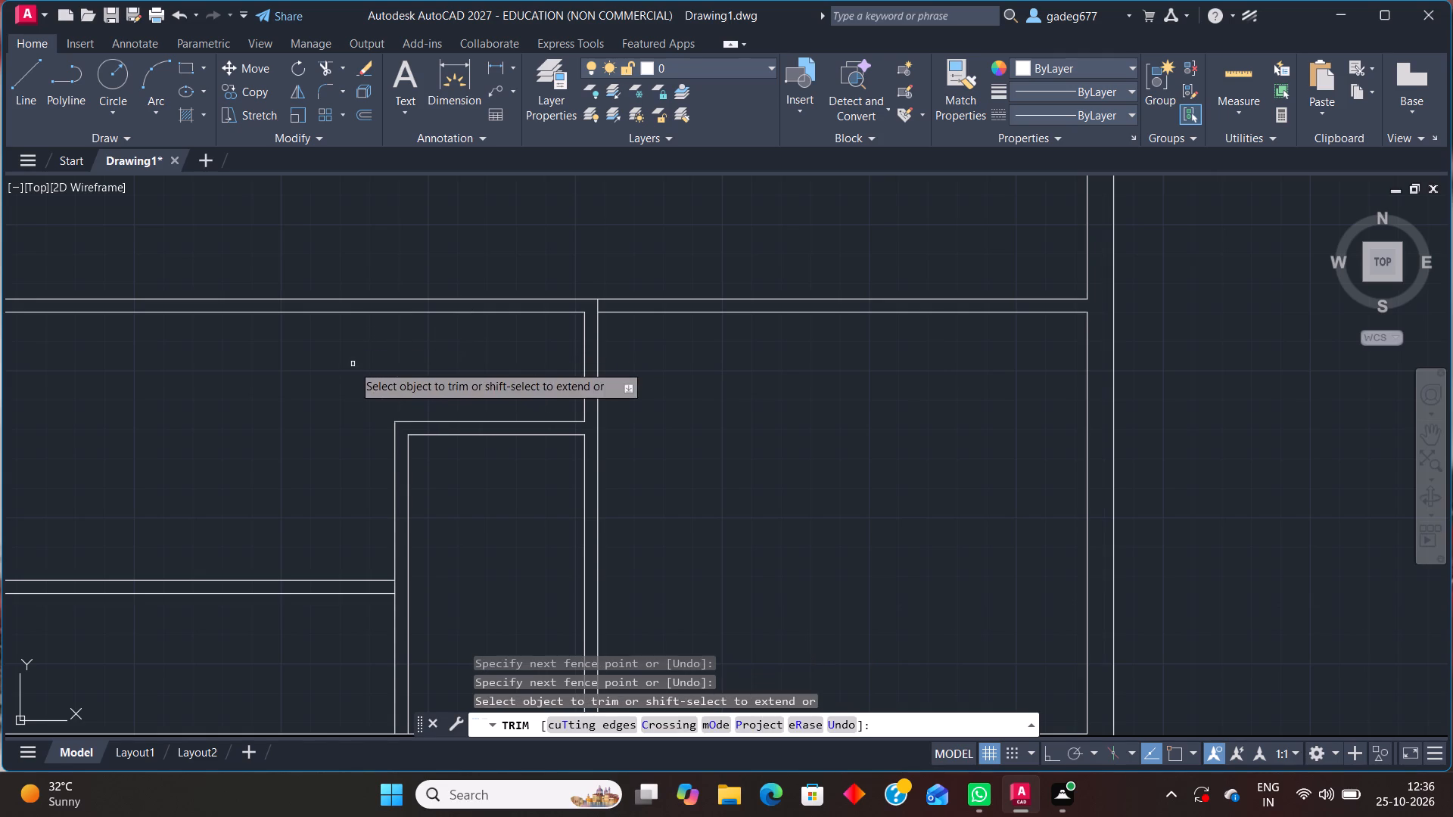
{"action": "key", "text": "Escape"}
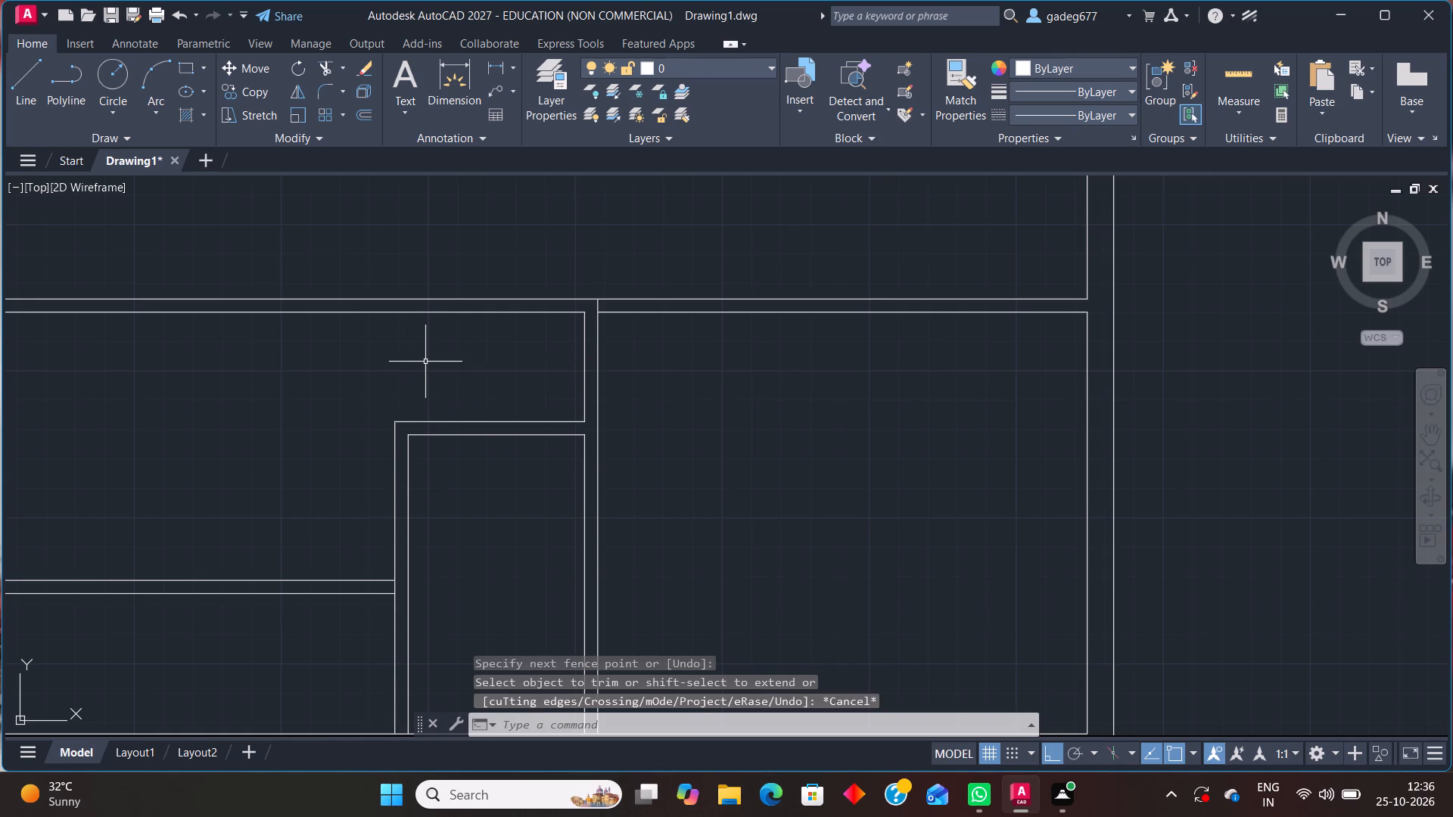
Draw a vertical line from the middle bay partition's upper line, above the first vertical partition's right line, up past the horizontal wall.
{"action": "key", "text": "l"}
{"action": "key", "text": "Return"}
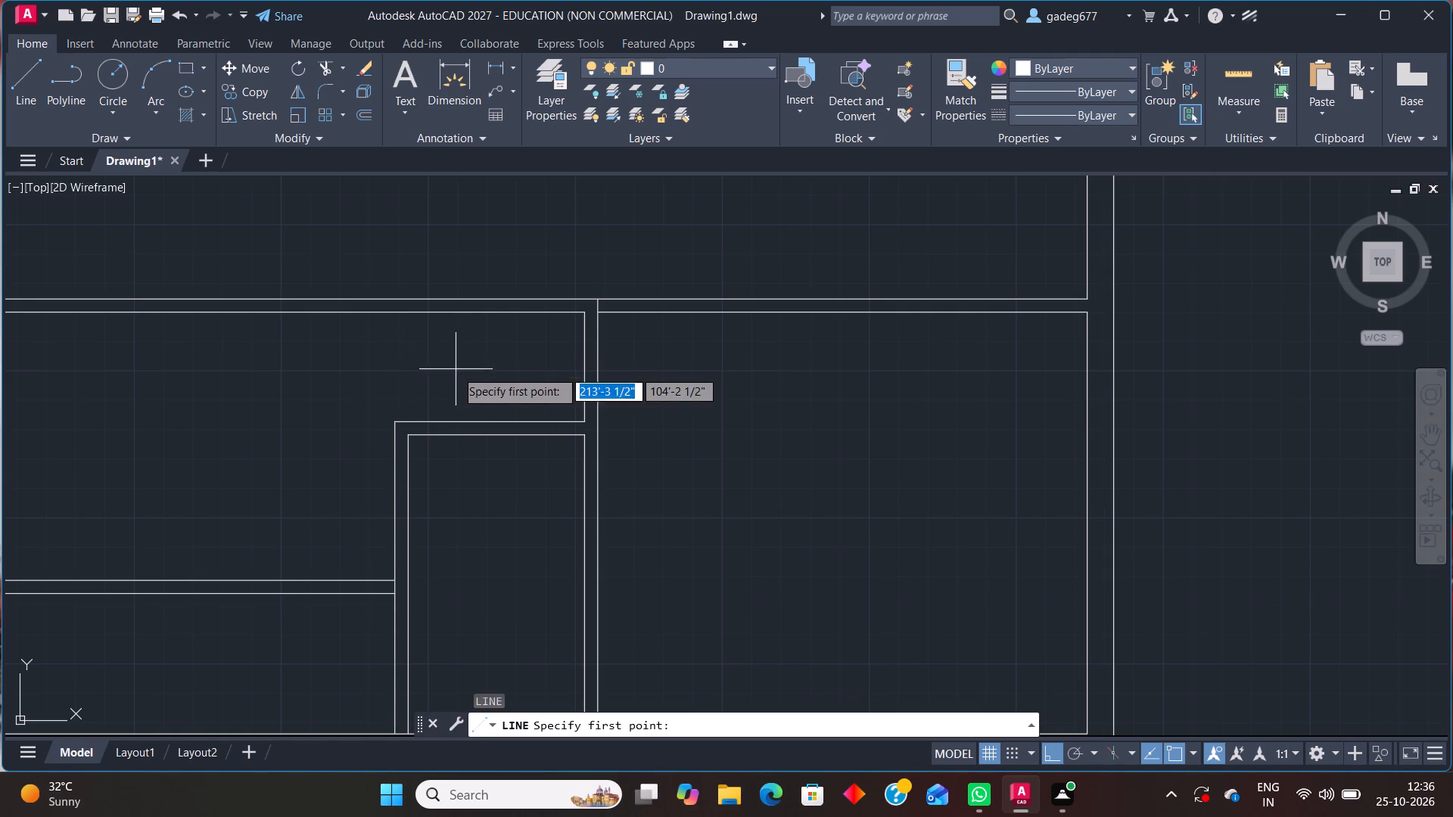
{"action": "left_click", "coordinate": [412, 417]}
{"action": "left_click", "coordinate": [413, 262]}
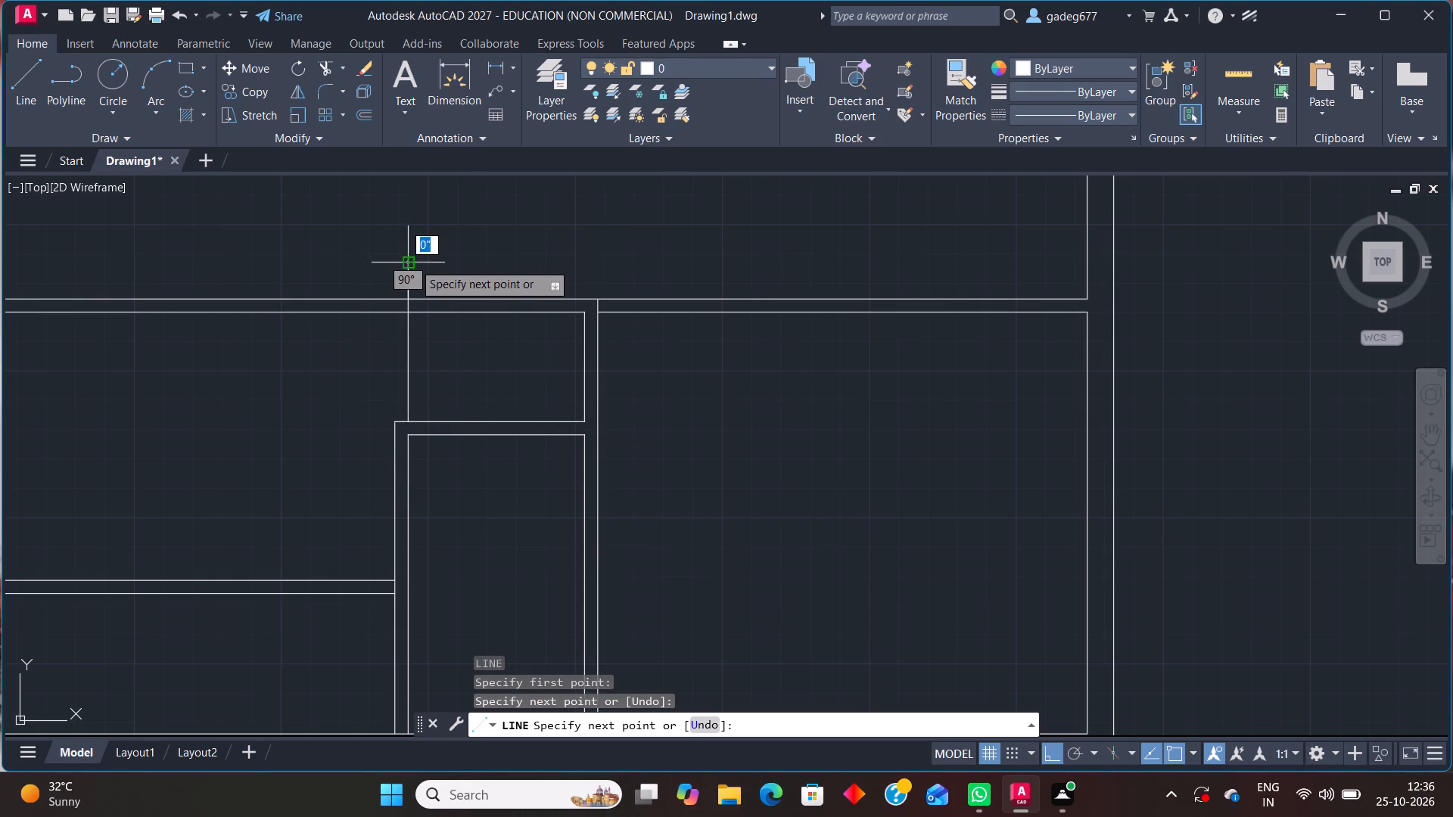
{"action": "key", "text": "Escape"}
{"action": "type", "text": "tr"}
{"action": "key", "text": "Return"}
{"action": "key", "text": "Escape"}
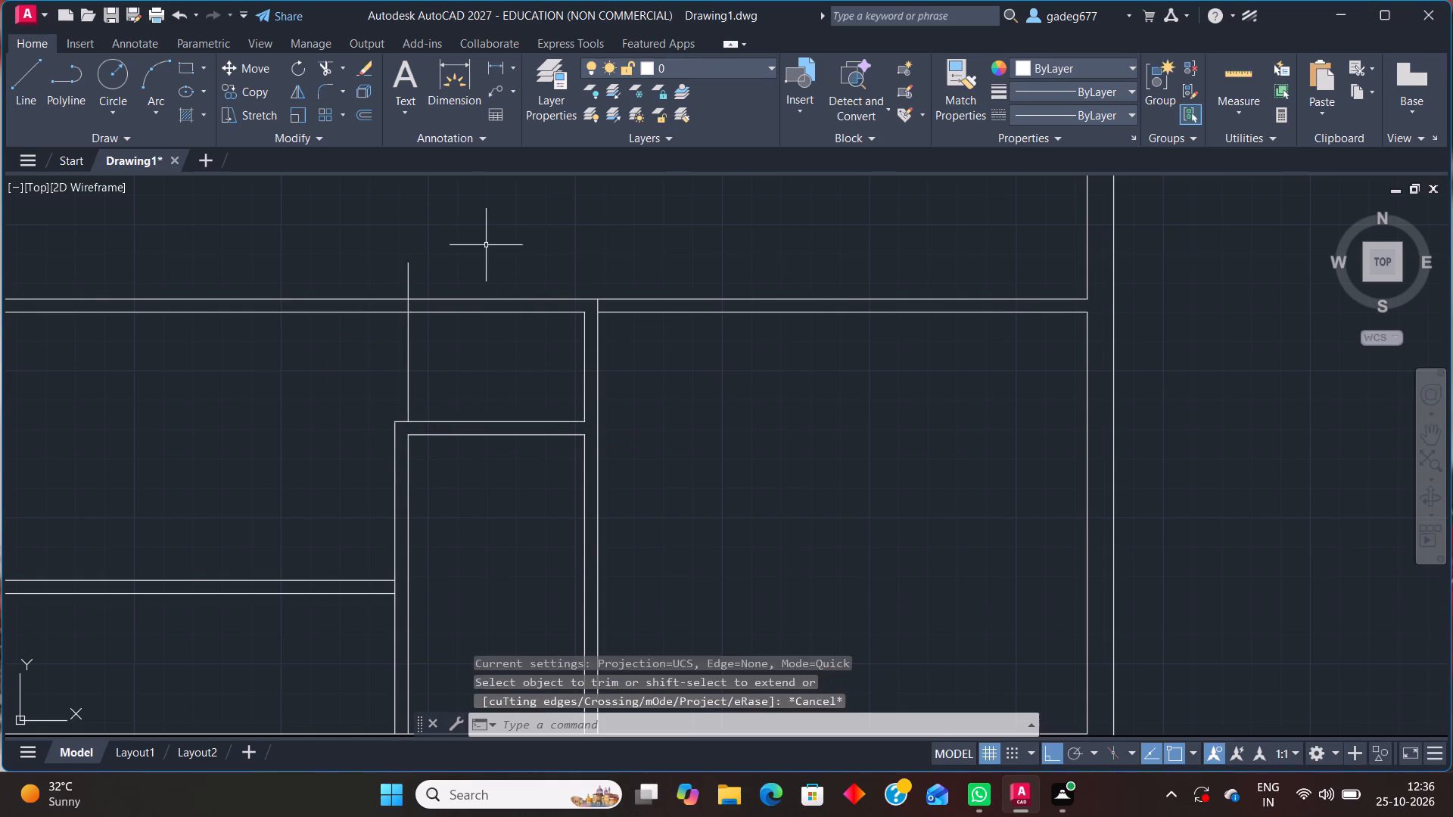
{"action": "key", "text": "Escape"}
Offset the second vertical partition's left line above the middle bay partition 2' to the left.
{"action": "type", "text": "off"}
{"action": "key", "text": "Return"}
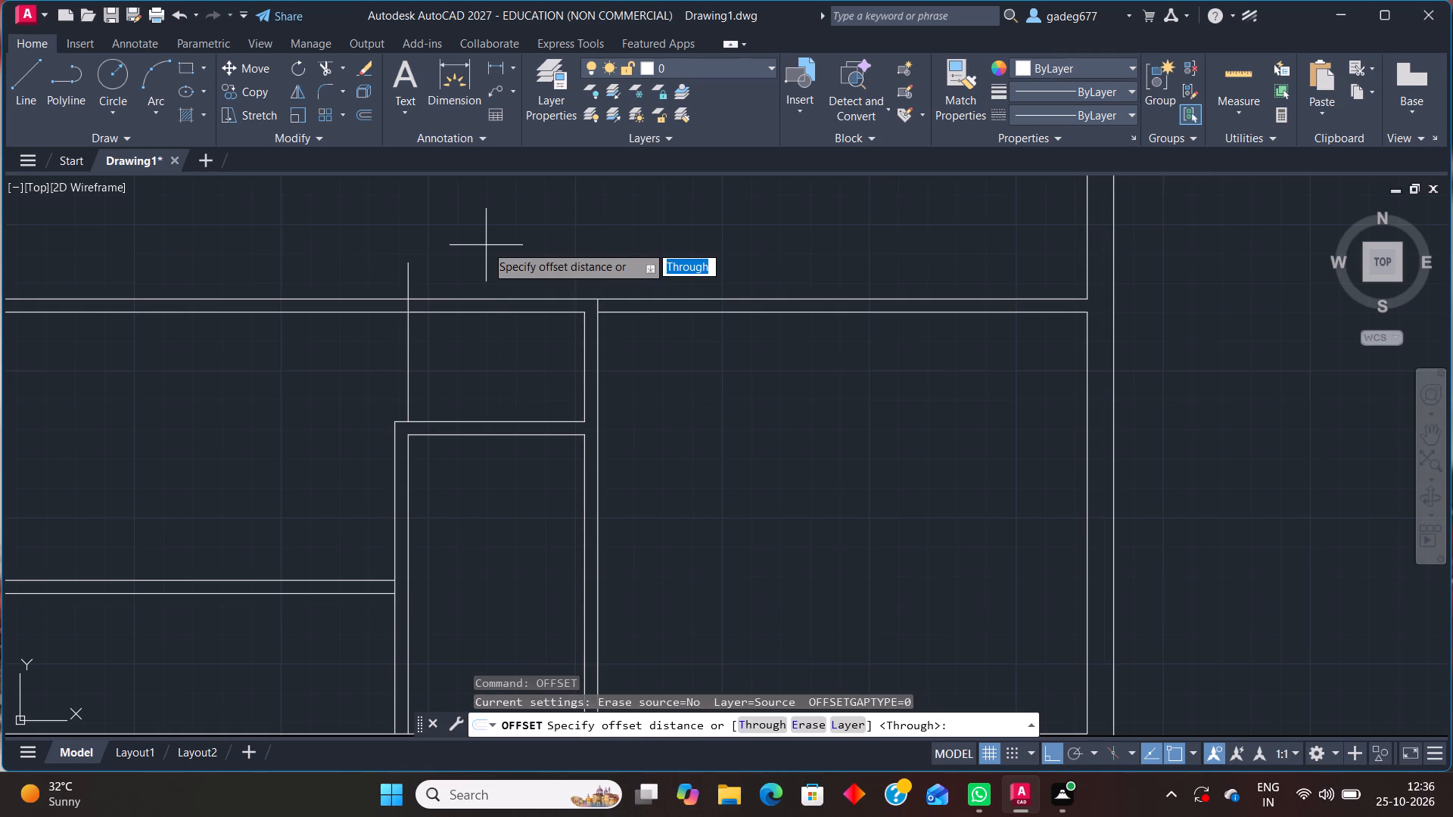
{"action": "key", "text": "Return"}
{"action": "left_click", "coordinate": [583, 336]}
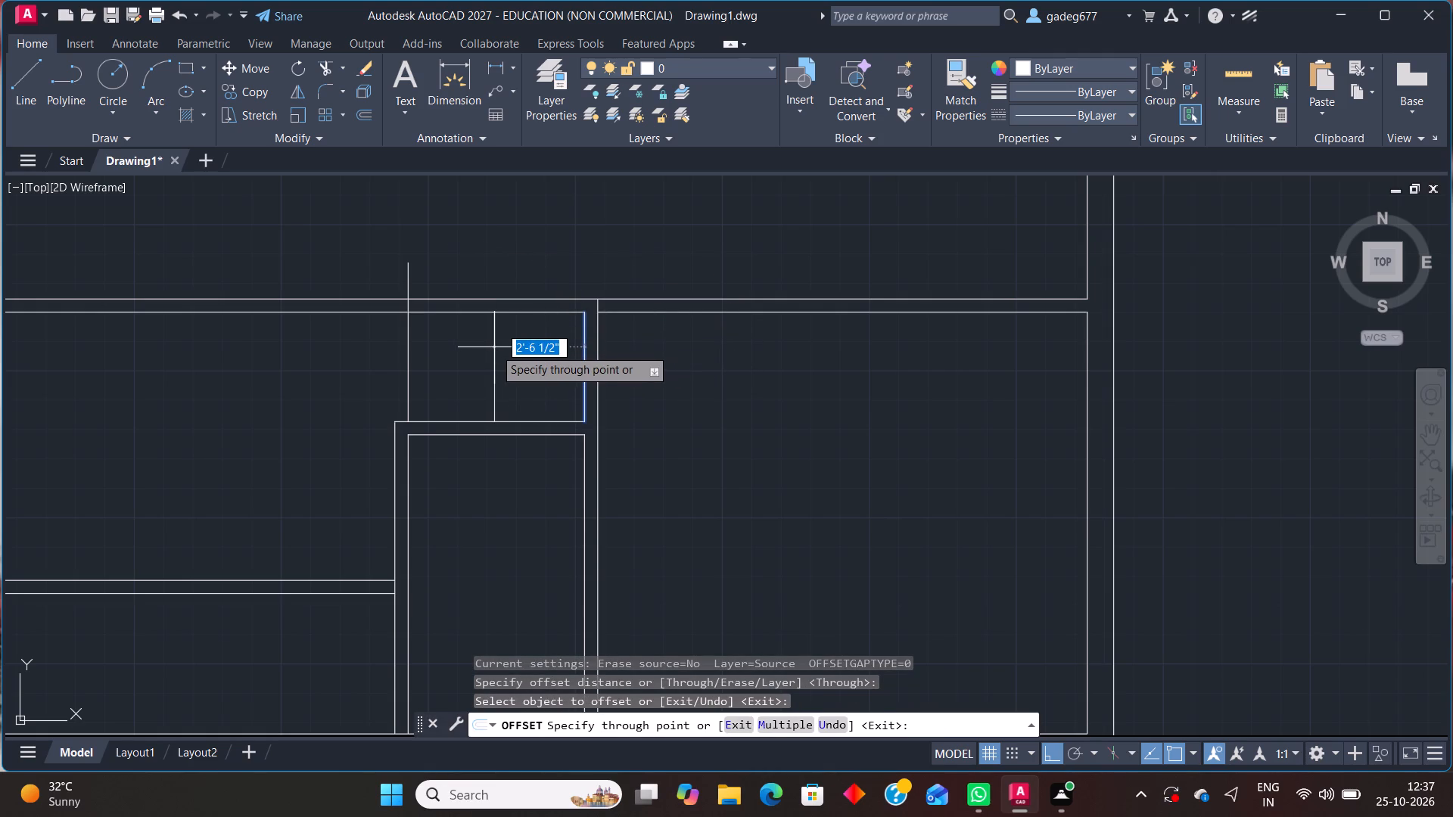
{"action": "type", "text": "2'"}
{"action": "key", "text": "Return"}
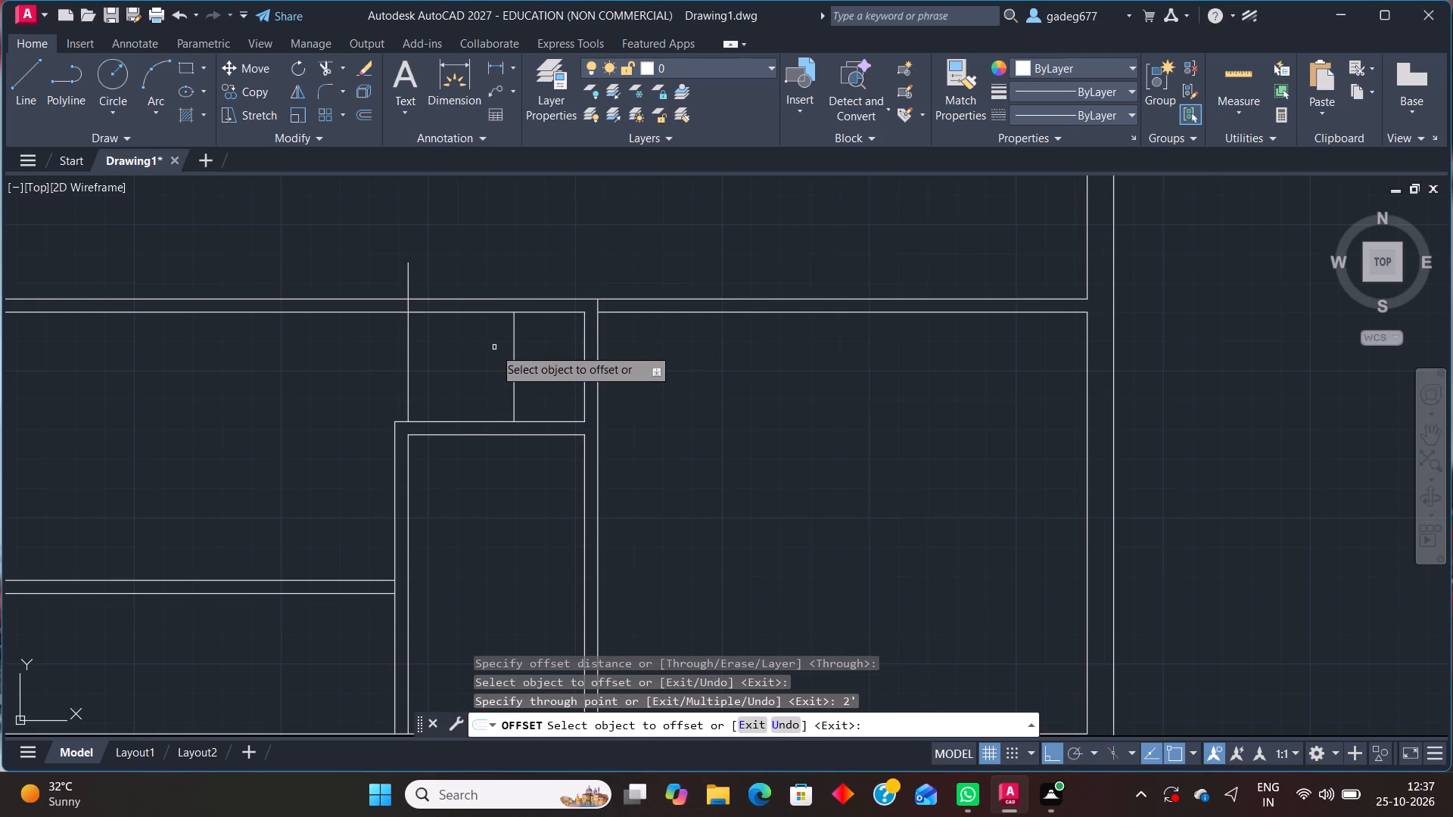
Stretch the upper end of the 2' offset line up past the horizontal wall above the middle bay.
{"action": "key", "text": "Escape"}
{"action": "left_click", "coordinate": [509, 344]}
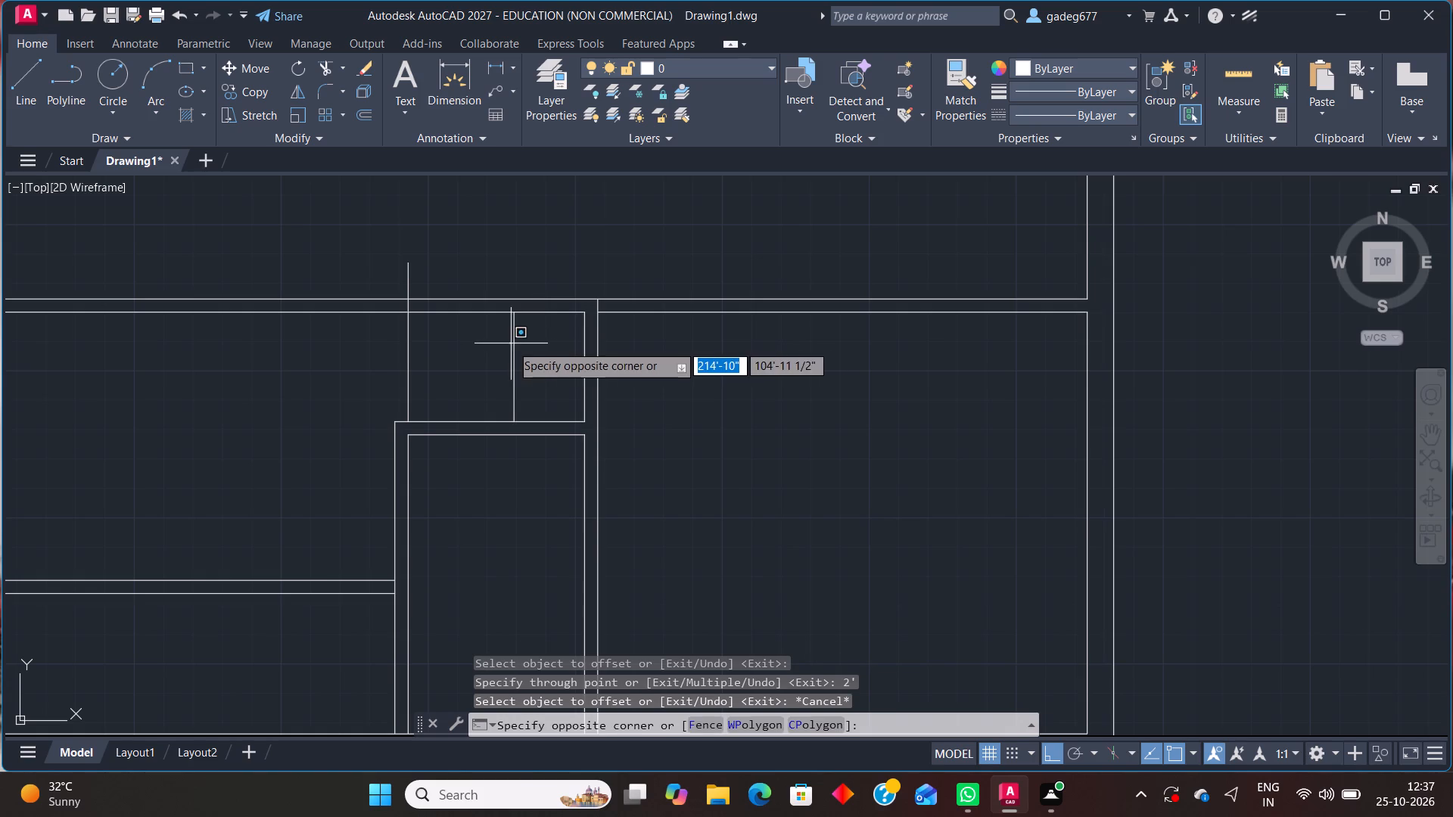
{"action": "left_click", "coordinate": [513, 340]}
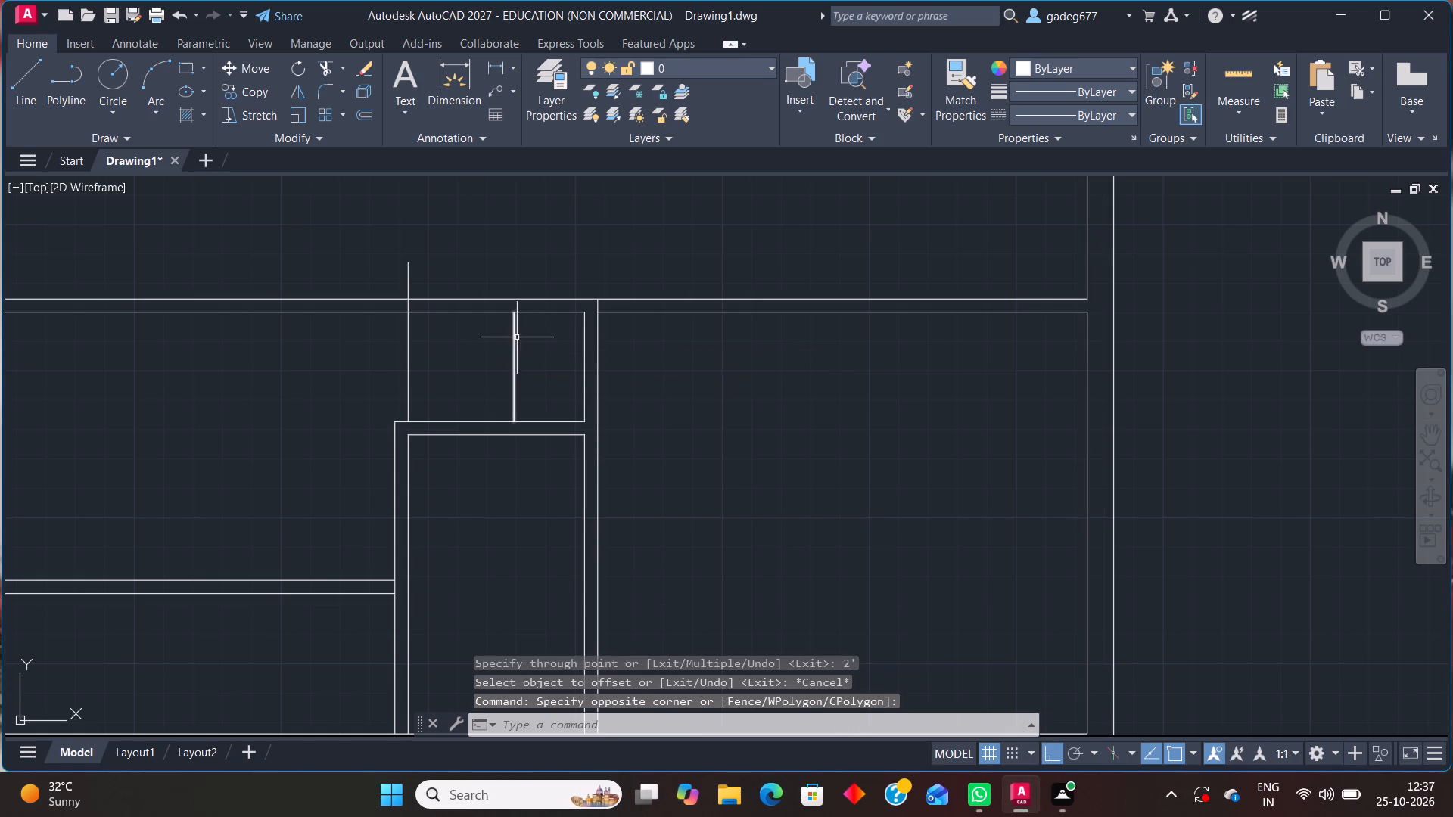
{"action": "left_click", "coordinate": [512, 324]}
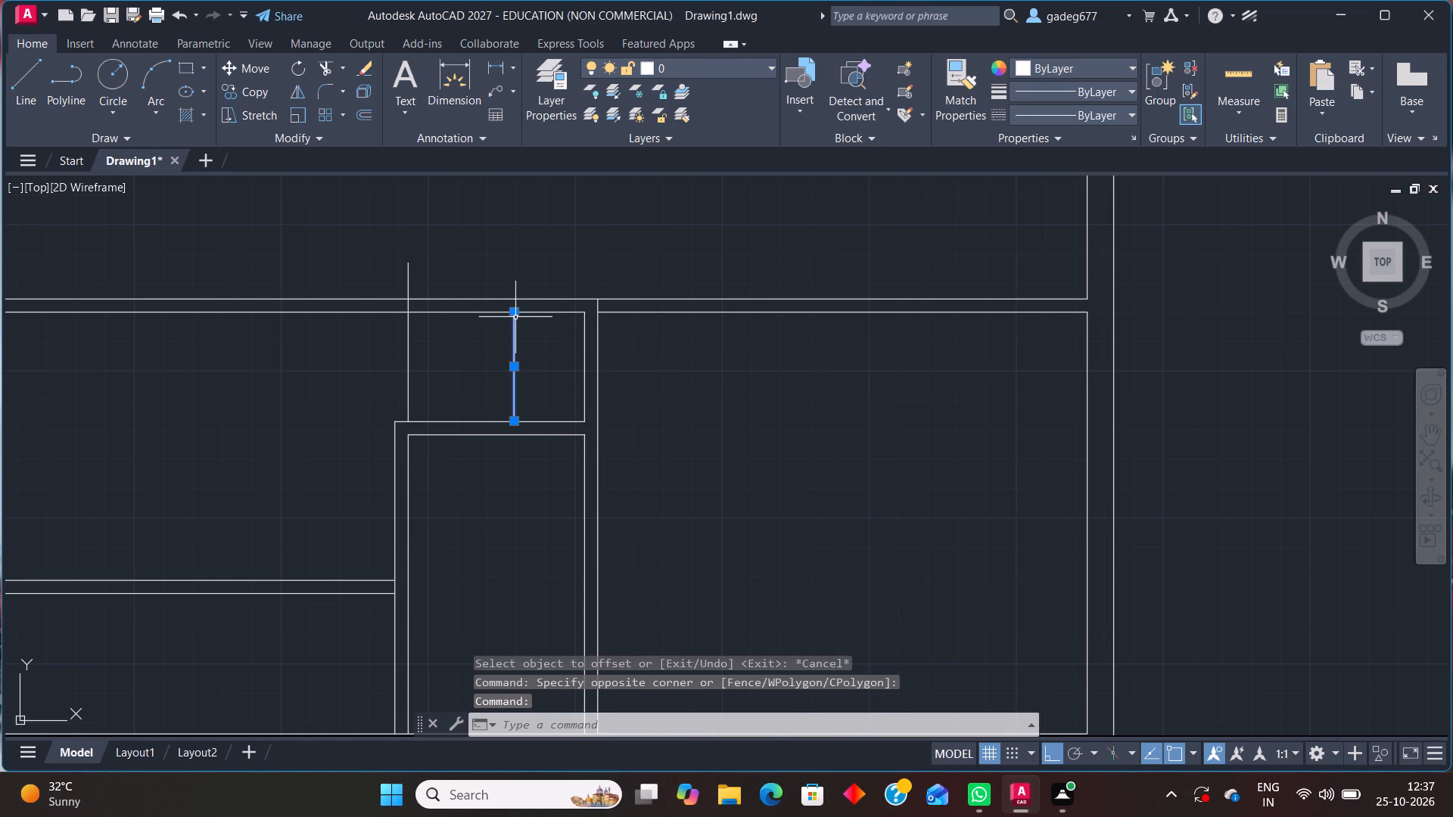
{"action": "left_click", "coordinate": [515, 315]}
{"action": "left_click", "coordinate": [524, 264]}
{"action": "key", "text": "Escape"}
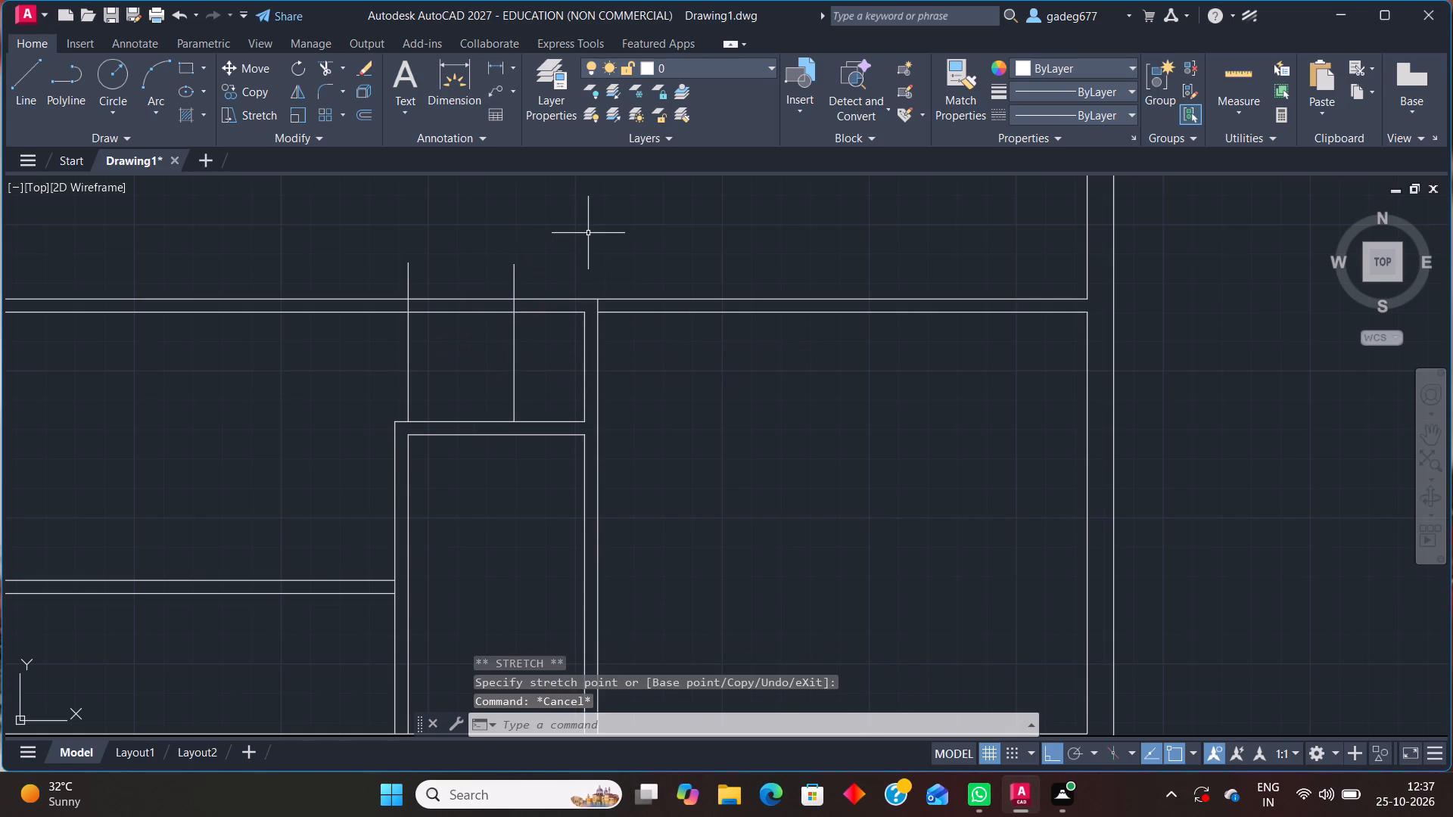
Trim both vertical lines' overhangs above the horizontal wall and cut away the wall's lines between them to open a passage.
{"action": "type", "text": "tr"}
{"action": "key", "text": "Return"}
{"action": "left_click", "coordinate": [381, 272]}
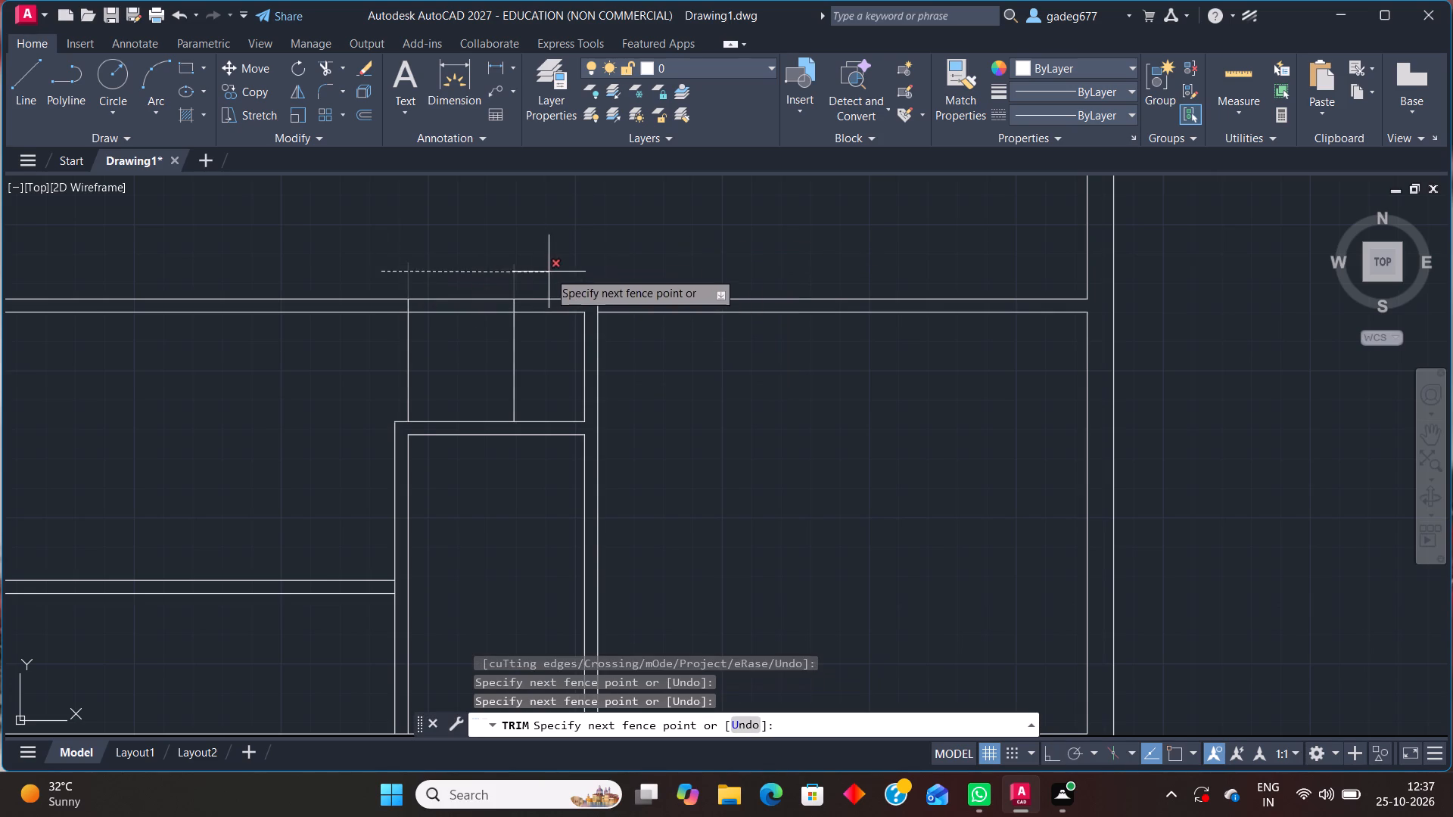
{"action": "left_click", "coordinate": [550, 271]}
{"action": "left_click", "coordinate": [420, 264]}
{"action": "left_click", "coordinate": [439, 336]}
{"action": "left_click", "coordinate": [428, 351]}
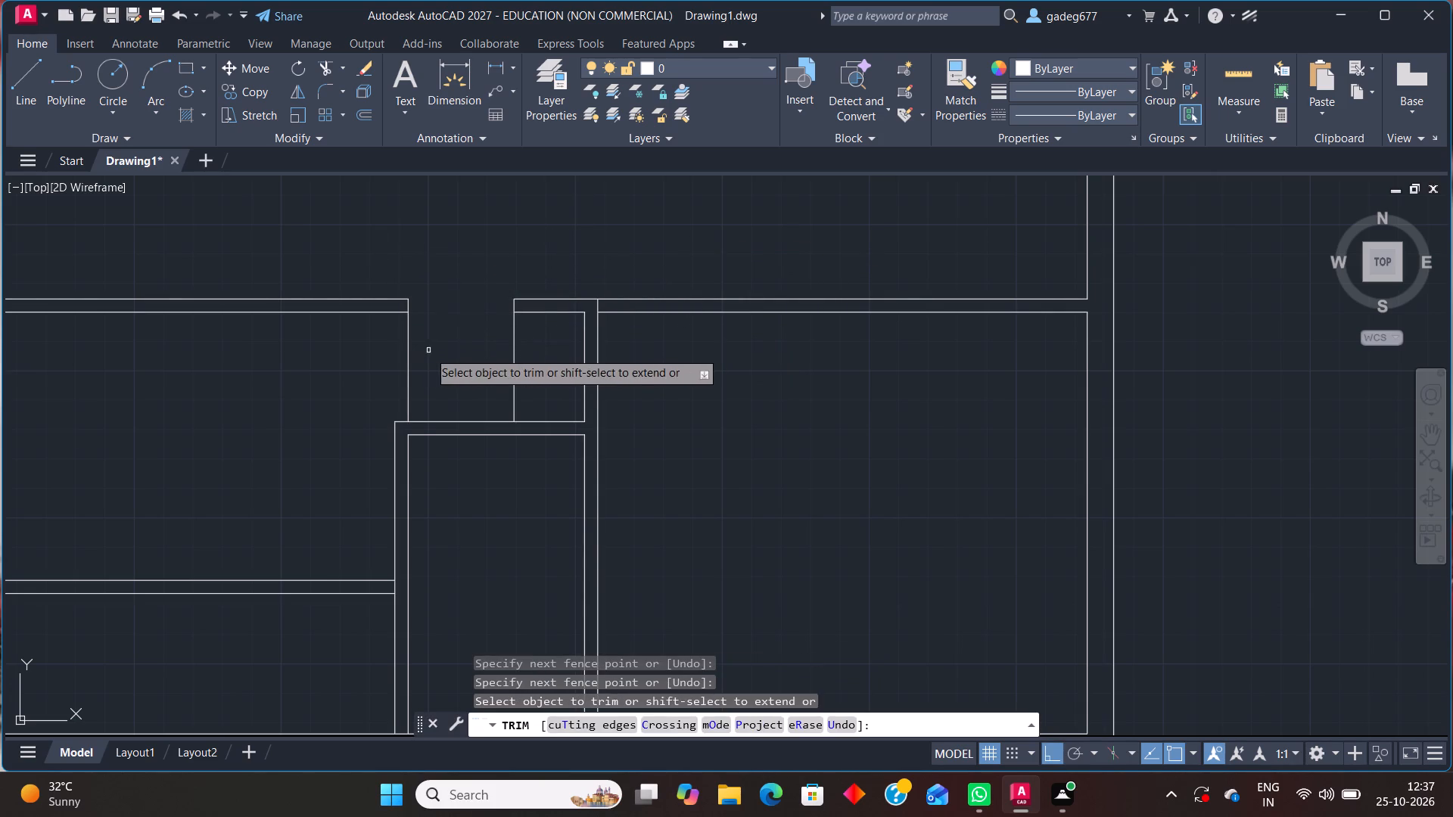
{"action": "left_click", "coordinate": [315, 362]}
{"action": "scroll", "coordinate": [319, 353], "scroll_direction": "down", "scroll_amount": 2}
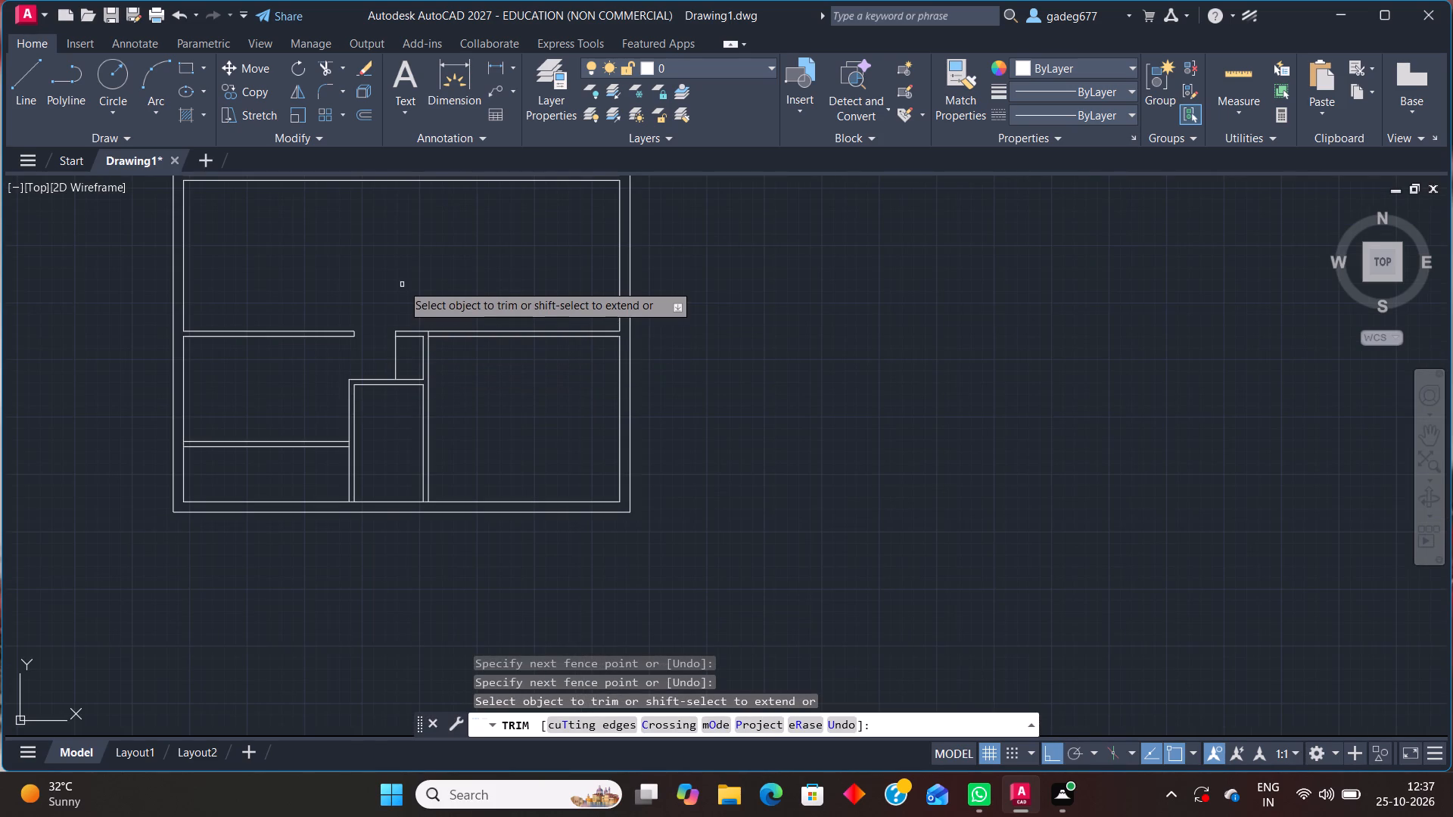
{"action": "middle_click_drag", "start_coordinate": [403, 276], "coordinate": [395, 276]}
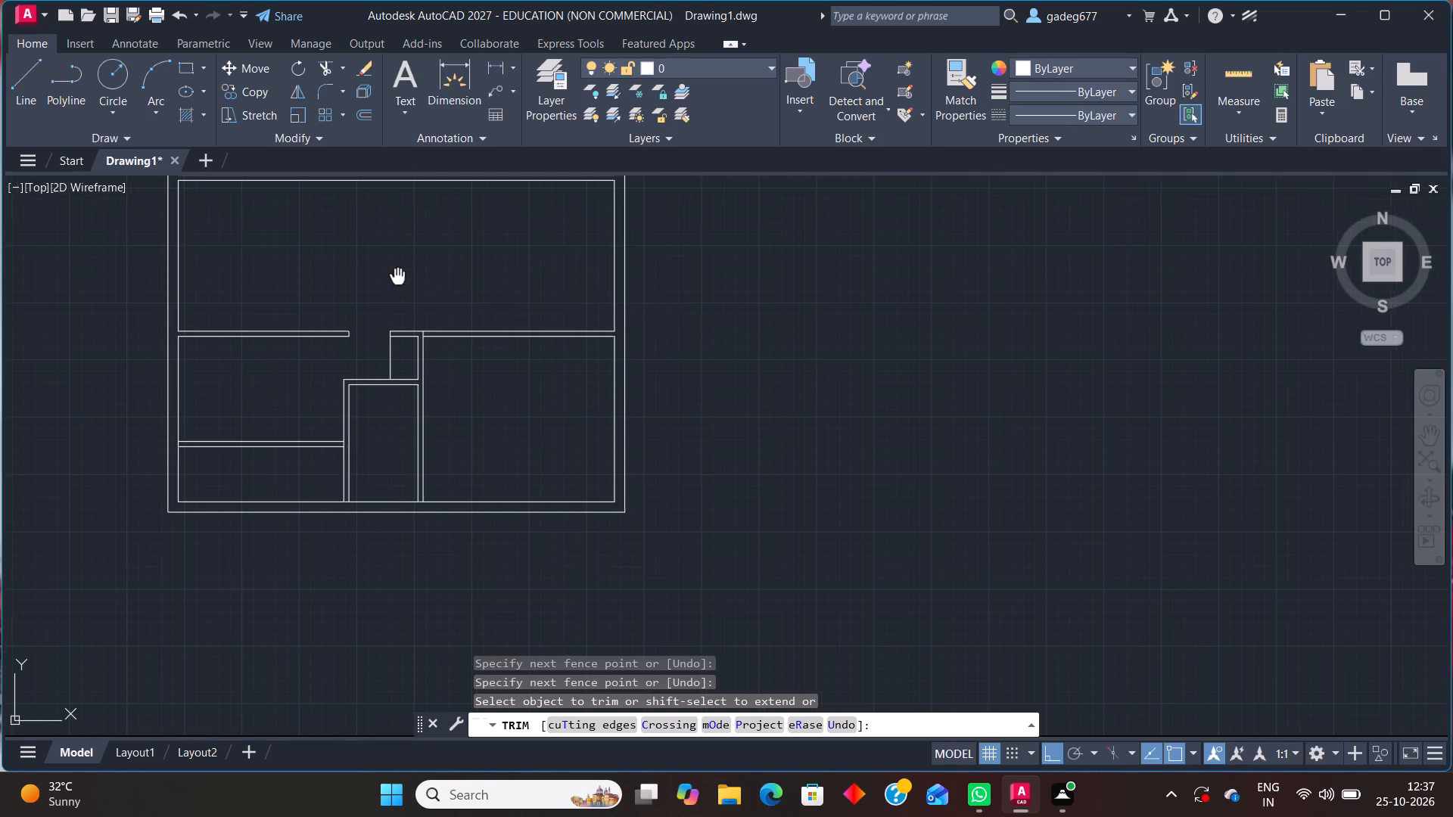
{"action": "middle_click_drag", "start_coordinate": [395, 276], "coordinate": [188, 250]}
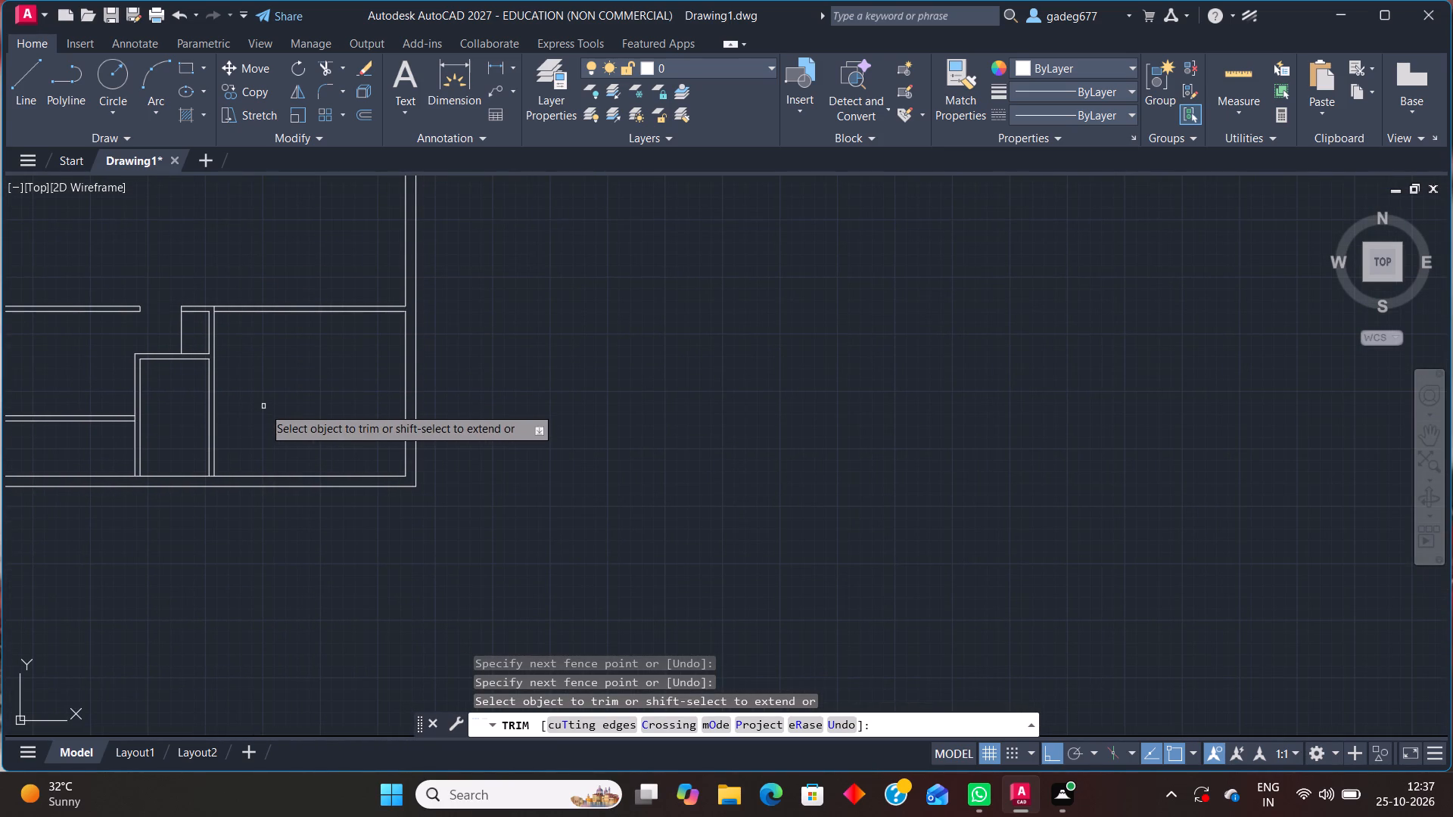
{"action": "key", "text": "Escape"}
Draw a short vertical line across the horizontal wall, just right of the second vertical partition.
{"action": "scroll", "coordinate": [216, 293], "scroll_direction": "up", "scroll_amount": 2}
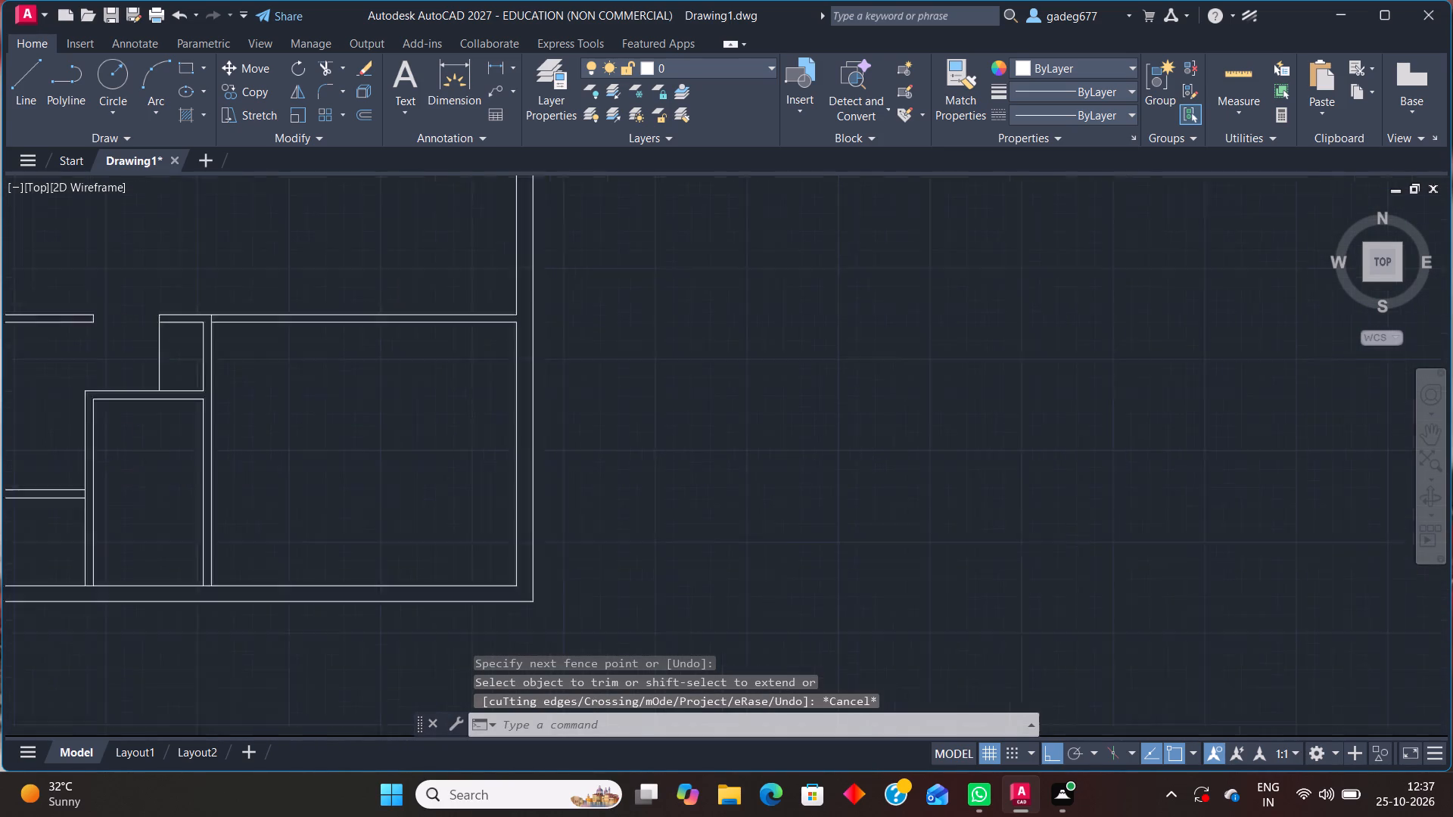
{"action": "scroll", "coordinate": [216, 293], "scroll_direction": "up", "scroll_amount": 1}
{"action": "scroll", "coordinate": [223, 396], "scroll_direction": "up", "scroll_amount": 1}
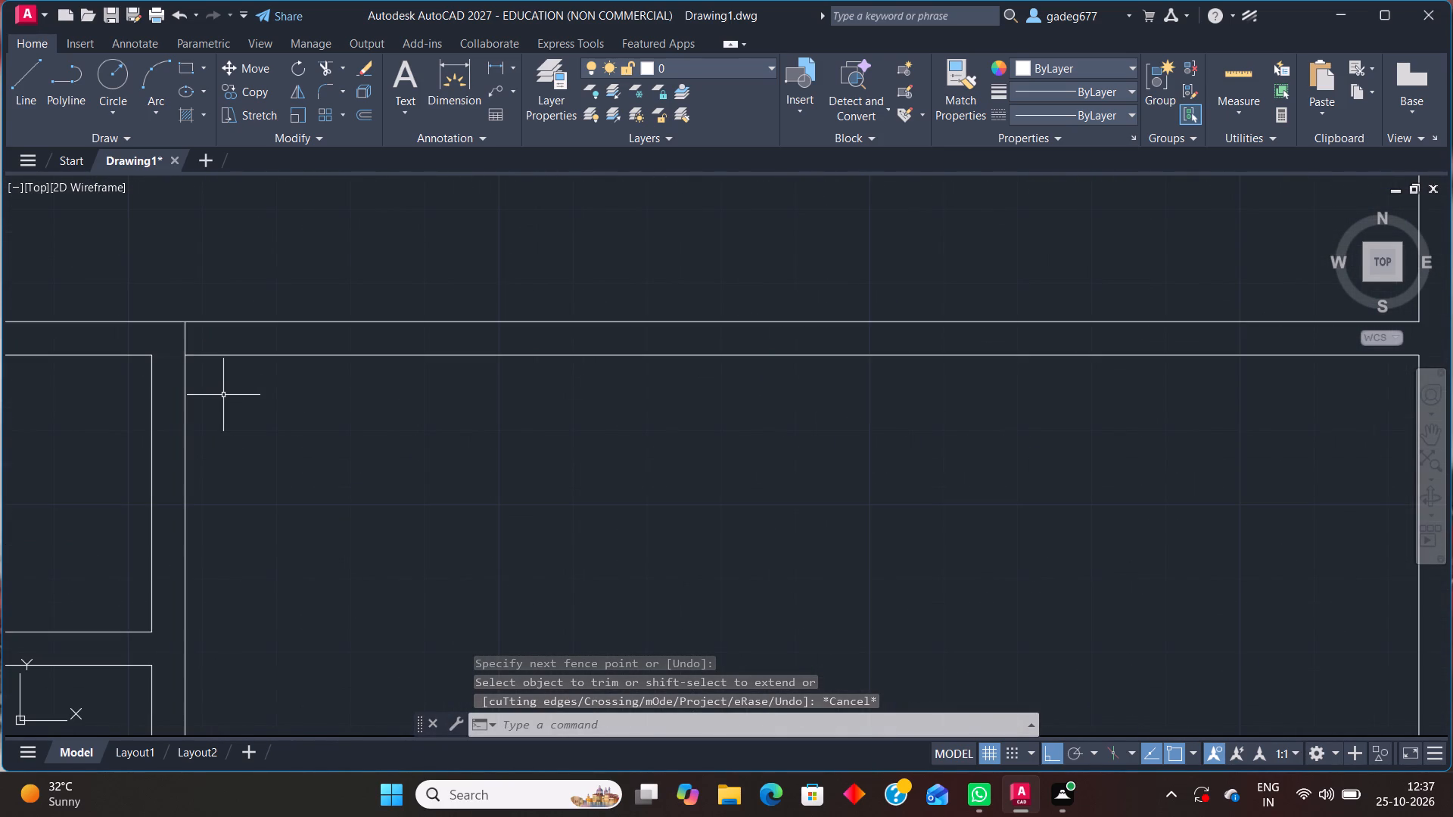
{"action": "key", "text": "l"}
{"action": "key", "text": "Return"}
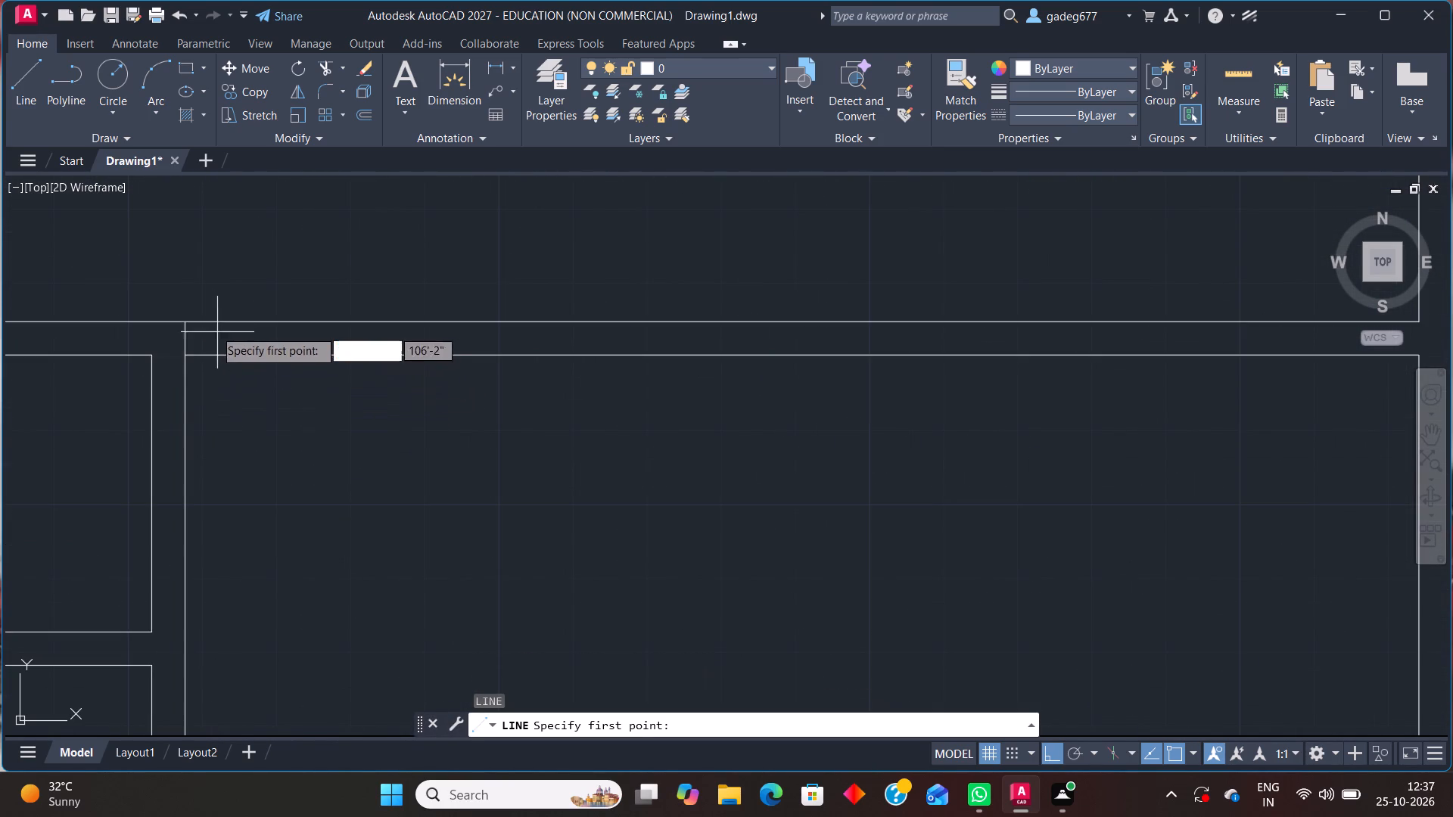
{"action": "left_click", "coordinate": [207, 288]}
{"action": "left_click", "coordinate": [206, 387]}
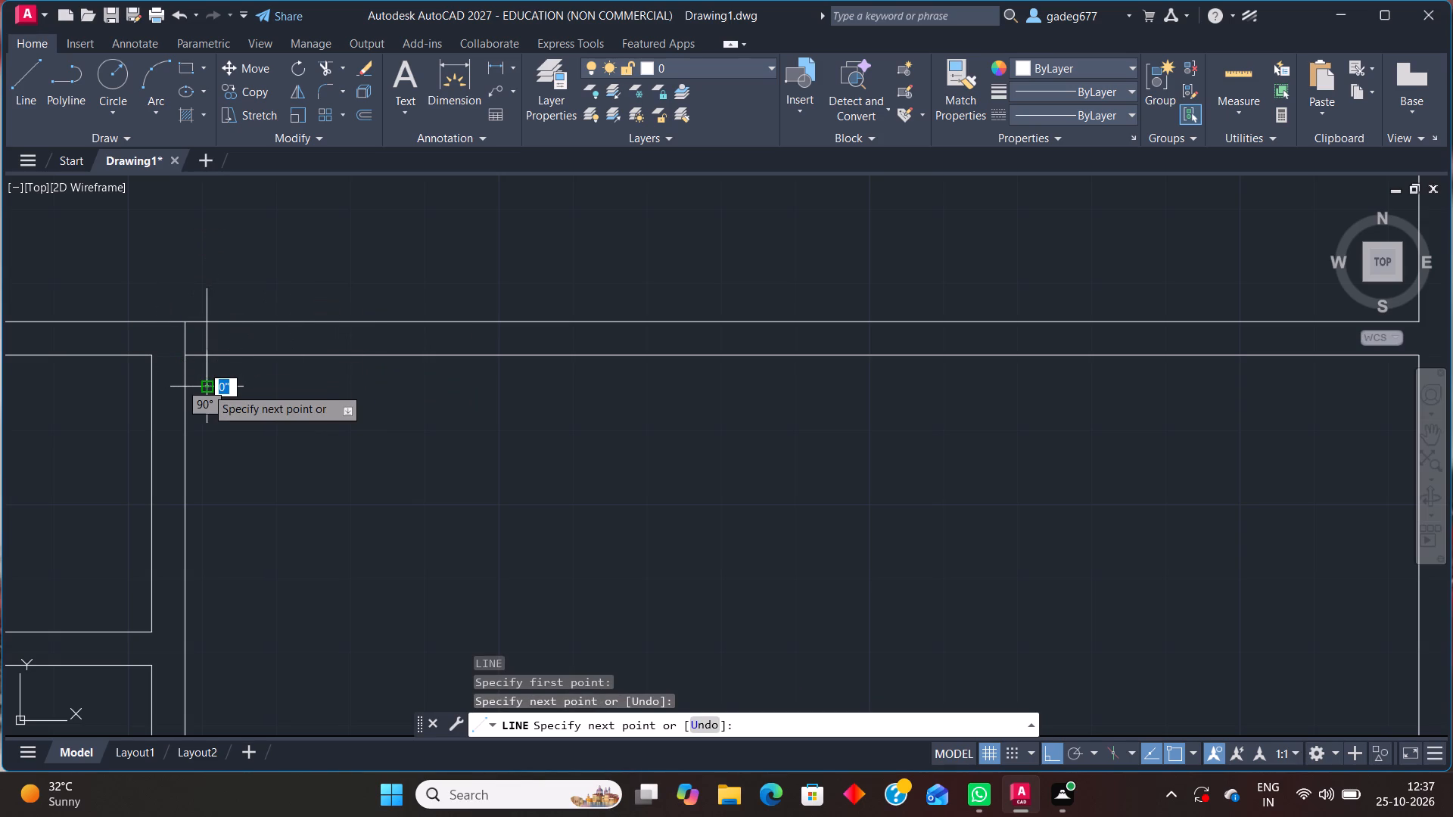
{"action": "key", "text": "Escape"}
Offset the short vertical line 3' to the right along the horizontal wall.
{"action": "type", "text": "off"}
{"action": "key", "text": "Return"}
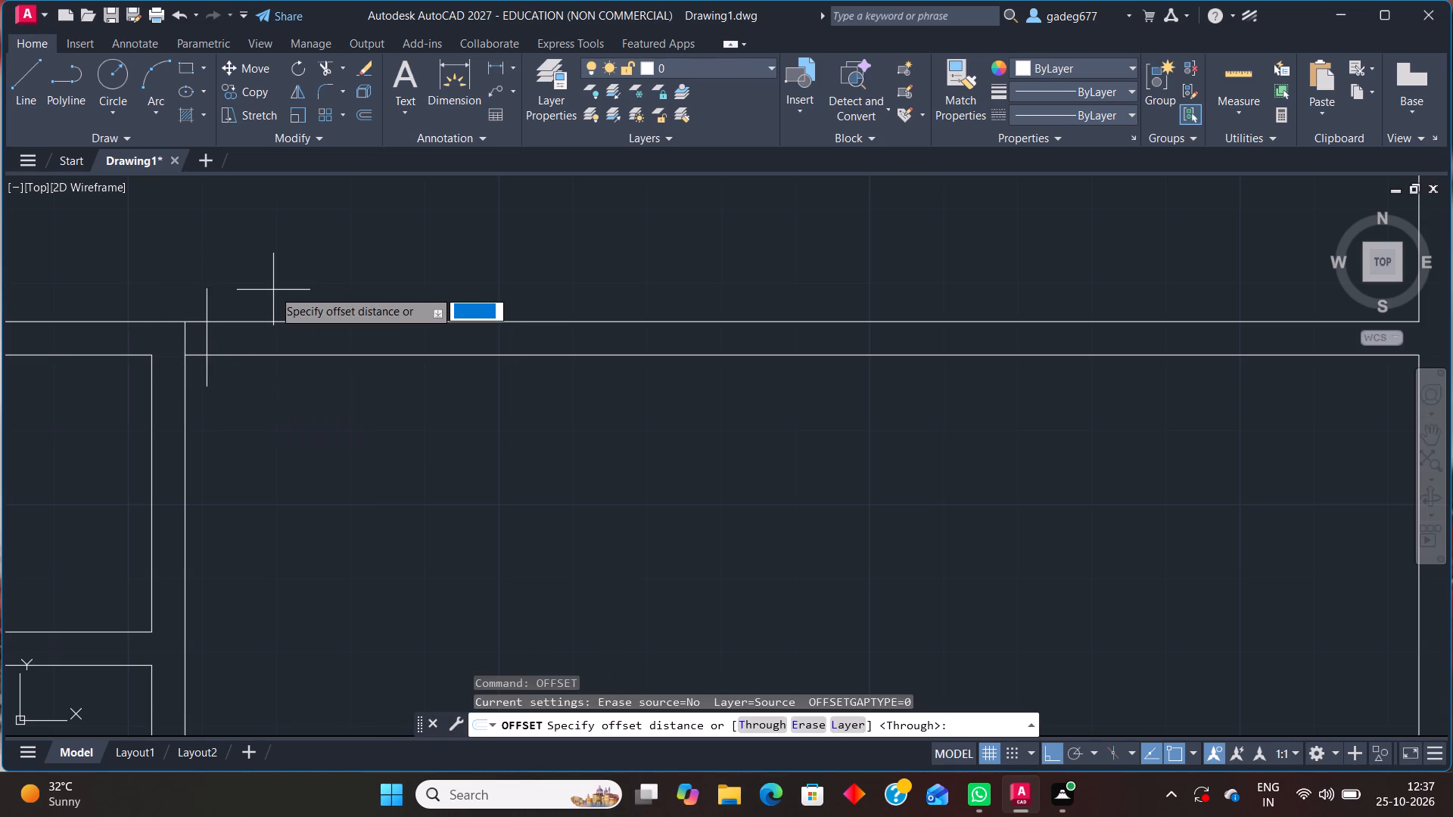
{"action": "key", "text": "Return"}
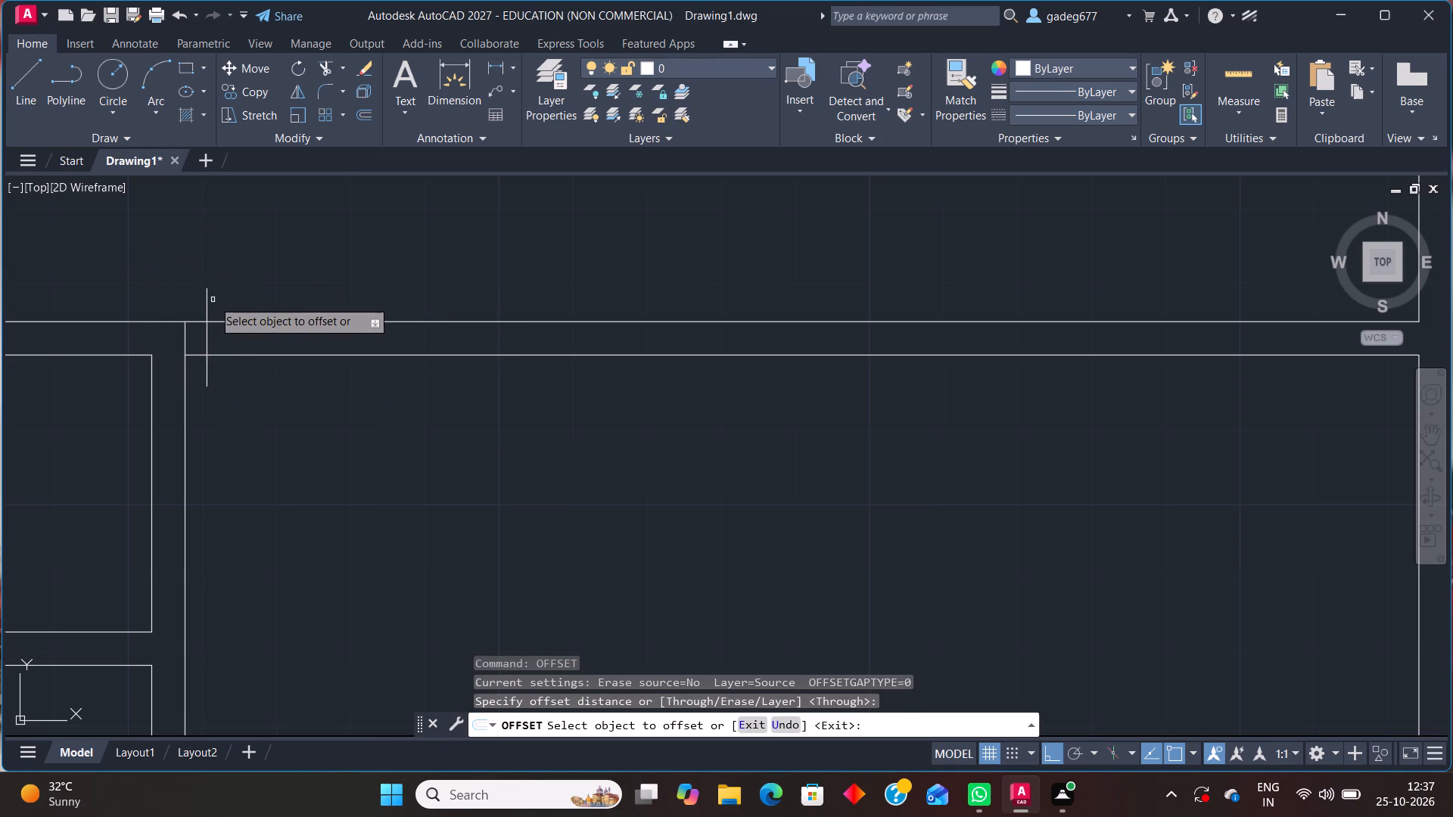
{"action": "left_click", "coordinate": [205, 299]}
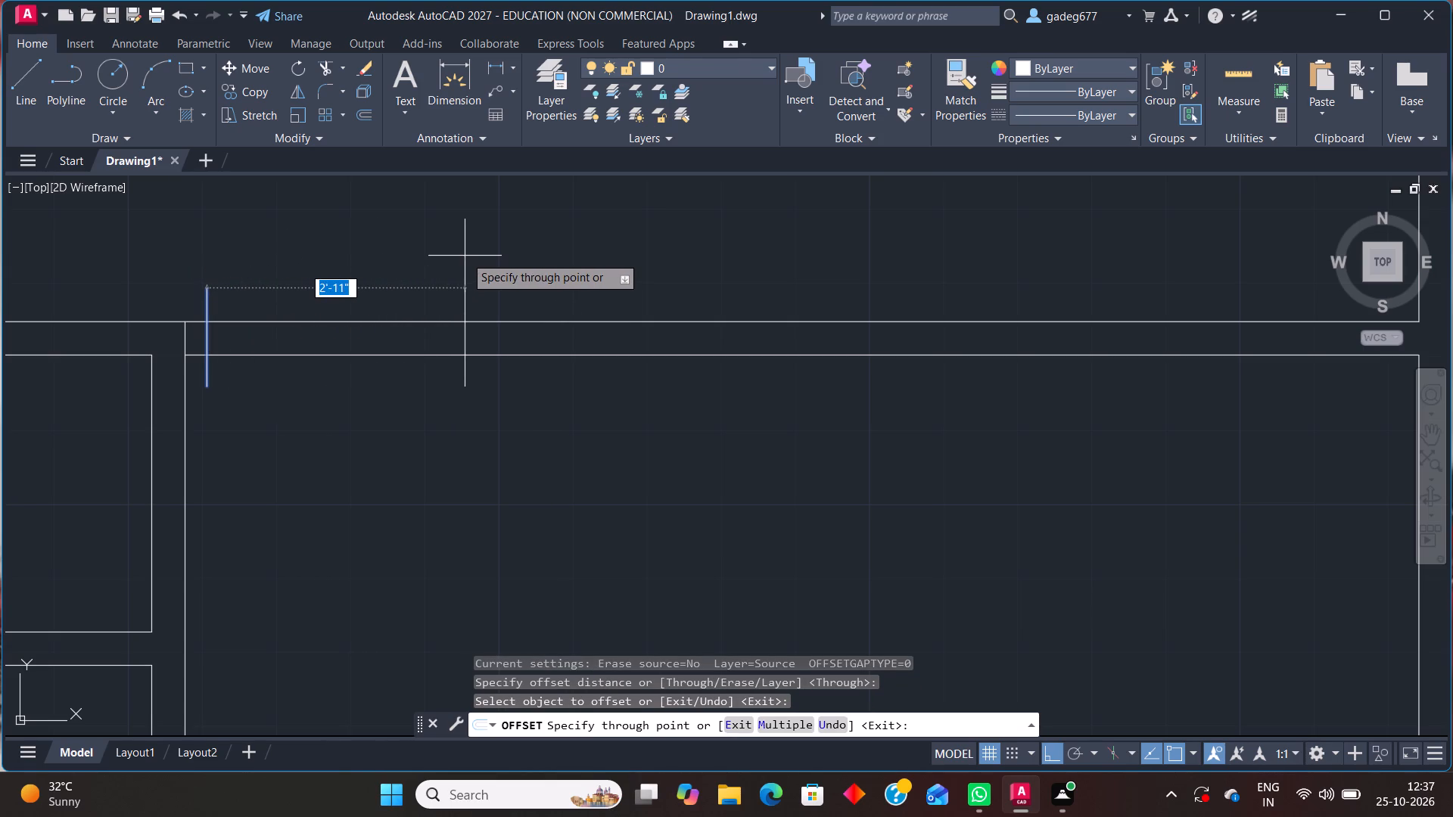
{"action": "key", "text": "6"}
{"action": "key", "text": "BackSpace"}
{"action": "type", "text": "3'"}
{"action": "key", "text": "Return"}
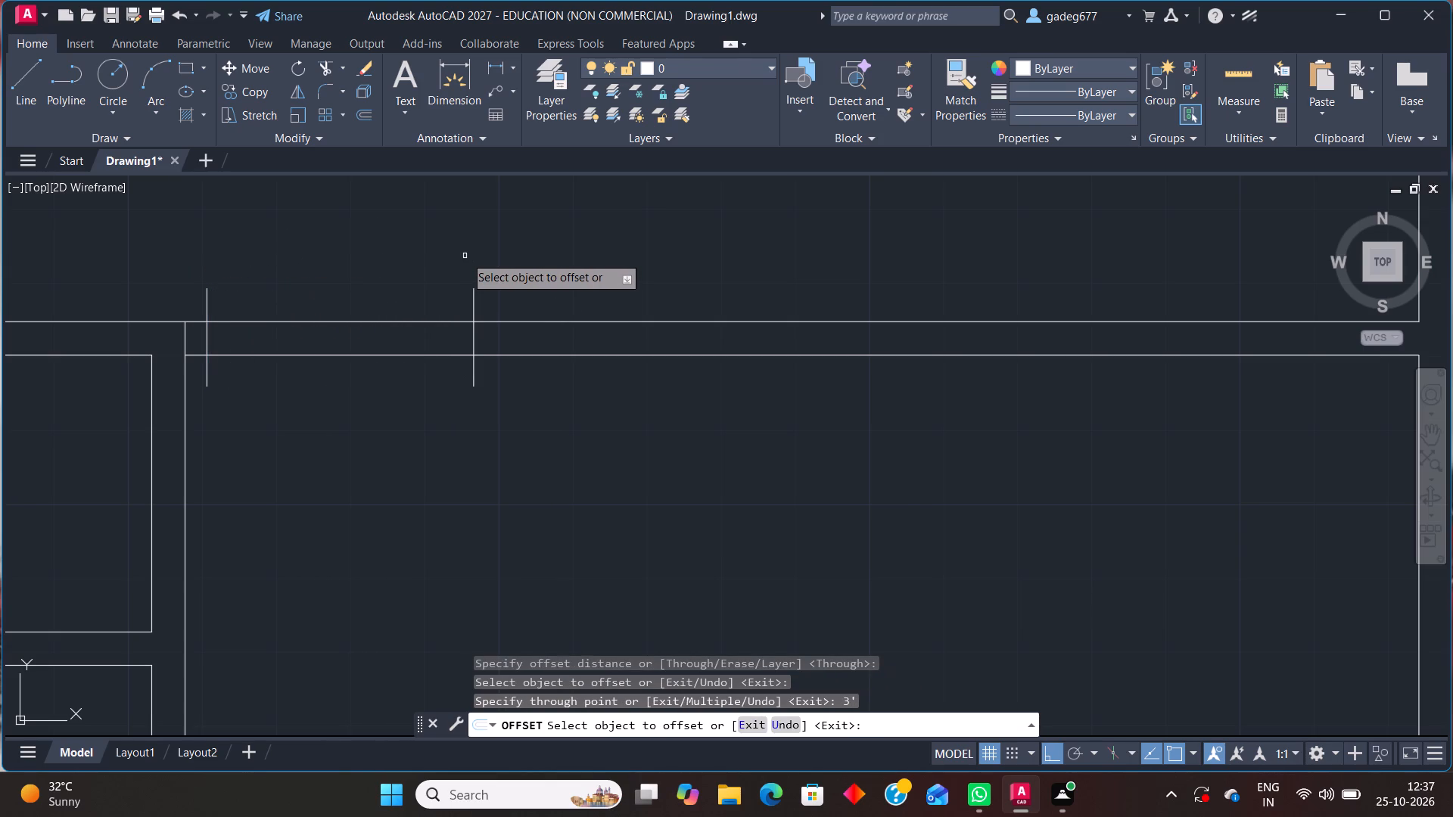
{"action": "key", "text": "Escape"}
Trim the overhangs of both short vertical lines above and below the horizontal wall.
{"action": "type", "text": "tr"}
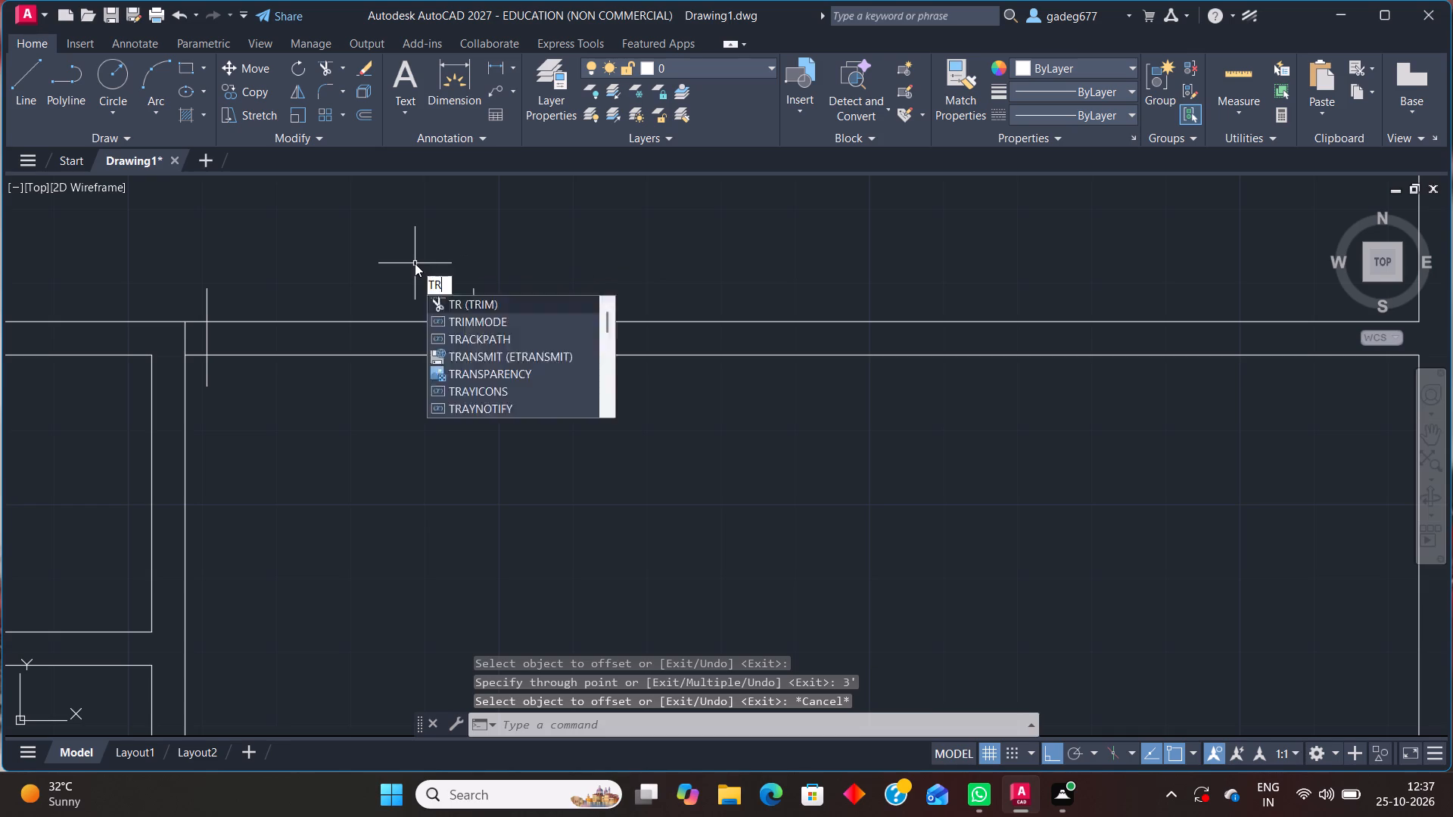
{"action": "key", "text": "Return"}
{"action": "left_click", "coordinate": [139, 281]}
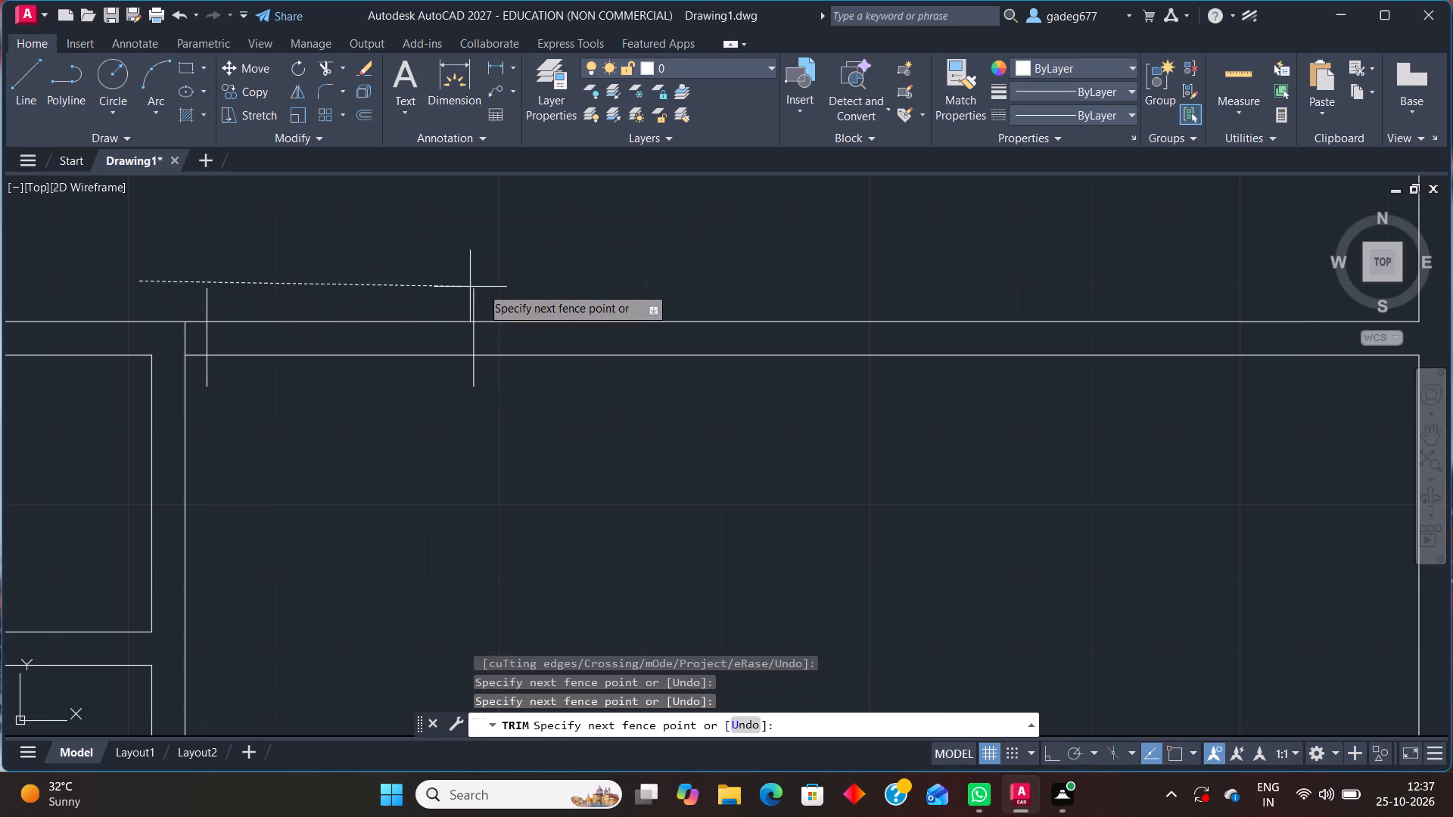
{"action": "left_click", "coordinate": [494, 295]}
{"action": "left_click", "coordinate": [185, 295]}
{"action": "left_click", "coordinate": [223, 298]}
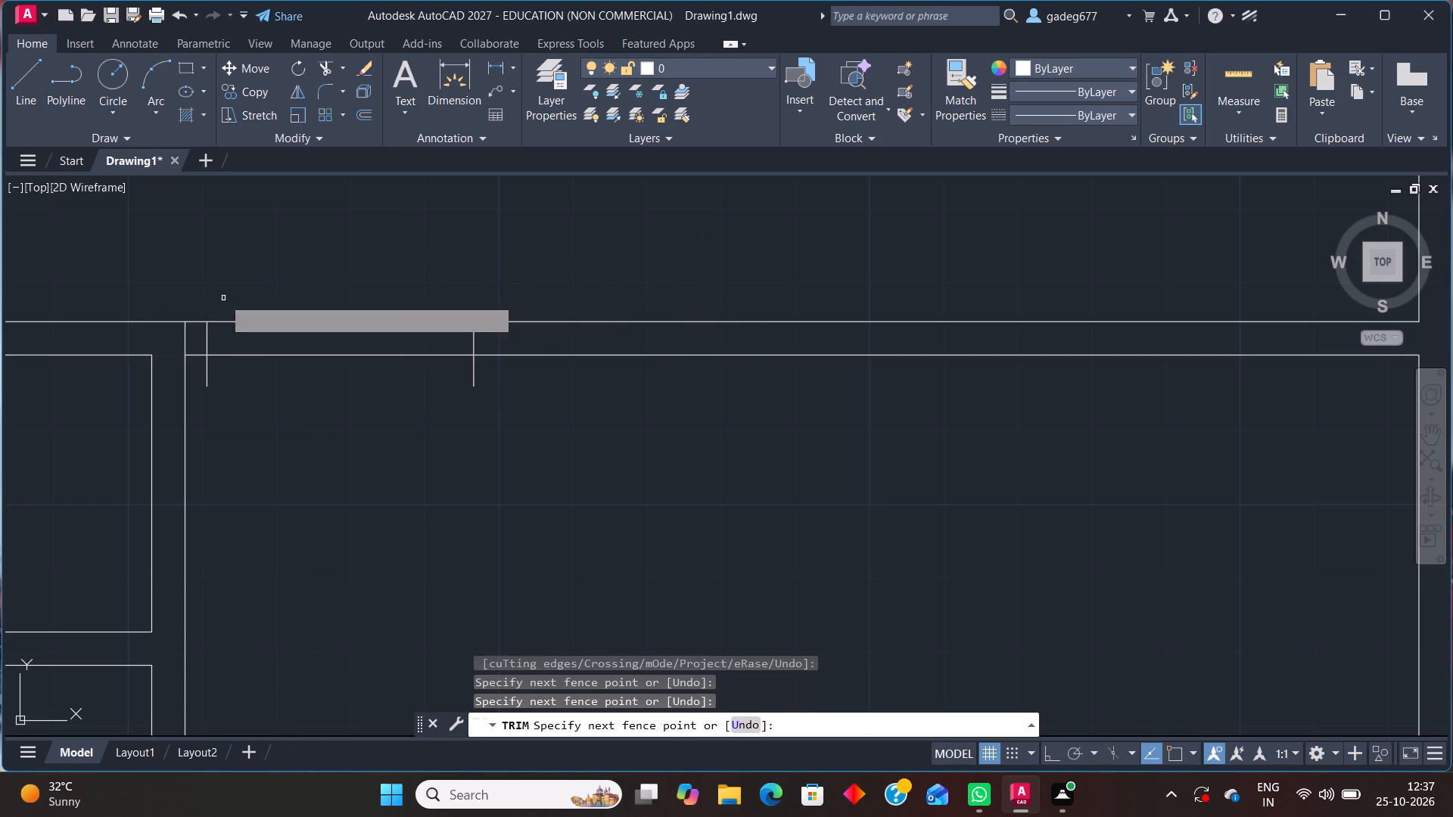
{"action": "left_click", "coordinate": [200, 370]}
{"action": "left_click", "coordinate": [238, 382]}
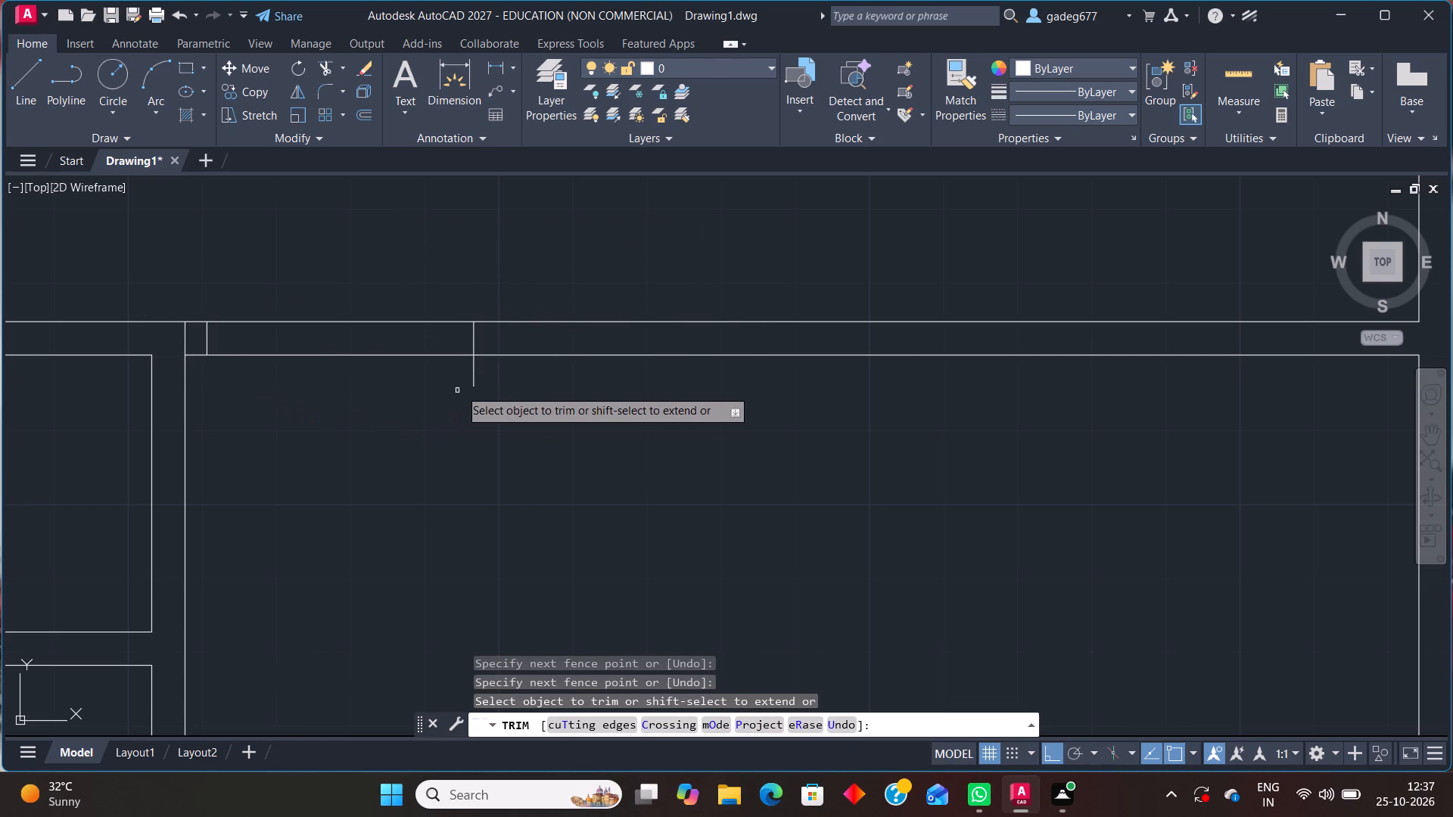
{"action": "left_click", "coordinate": [459, 387]}
{"action": "left_click", "coordinate": [502, 380]}
Trim the wall's lines between the 3' jambs and the second vertical partition's right line inside the wall thickness.
{"action": "left_click", "coordinate": [321, 274]}
{"action": "left_click", "coordinate": [335, 424]}
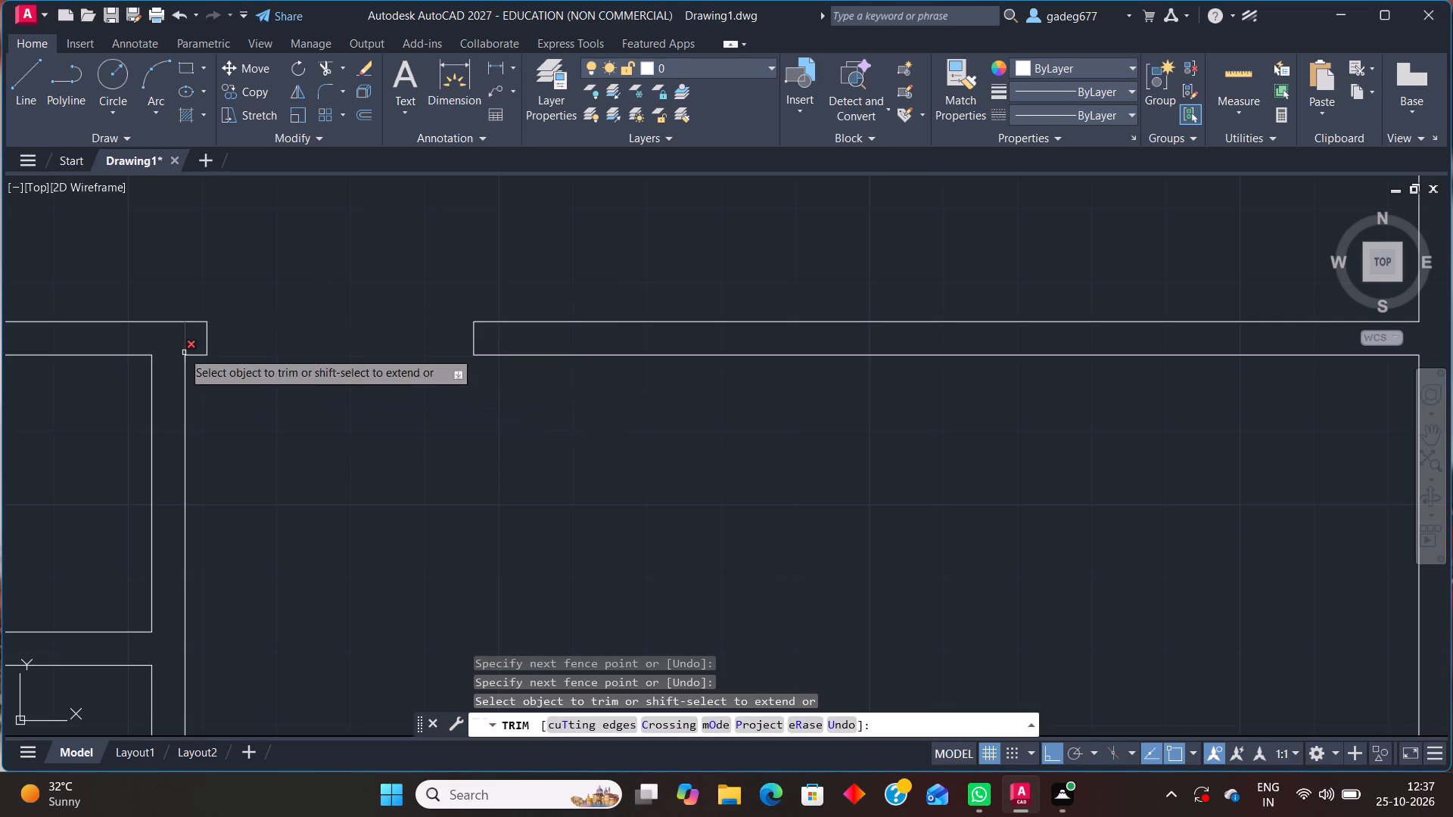
{"action": "left_click", "coordinate": [182, 340]}
{"action": "scroll", "coordinate": [257, 440], "scroll_direction": "down", "scroll_amount": 2}
{"action": "middle_click_drag", "start_coordinate": [288, 486], "coordinate": [380, 492]}
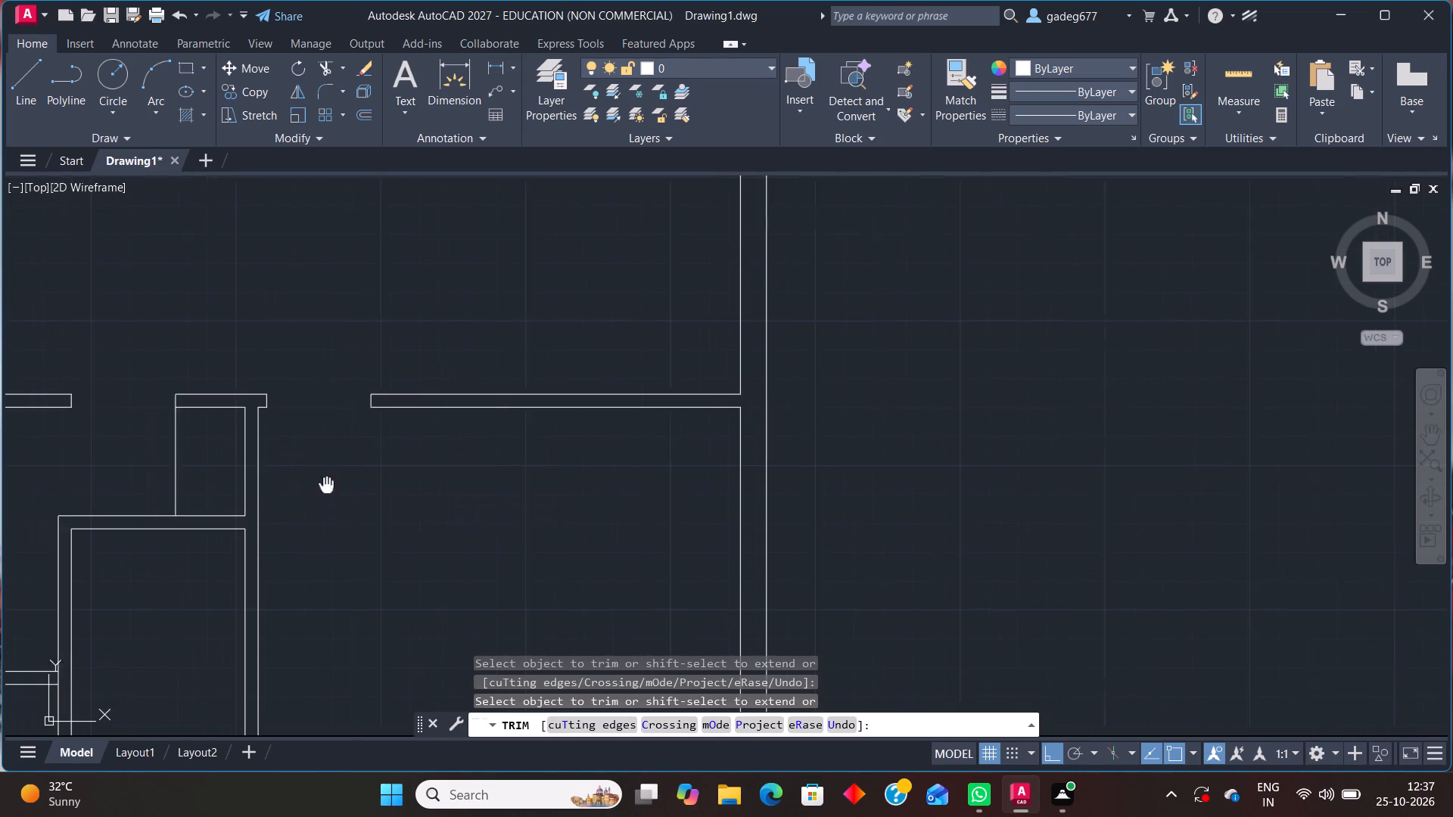
{"action": "middle_click_drag", "start_coordinate": [380, 492], "coordinate": [572, 449]}
{"action": "scroll", "coordinate": [597, 467], "scroll_direction": "down", "scroll_amount": 1}
{"action": "middle_click_drag", "start_coordinate": [605, 468], "coordinate": [633, 354]}
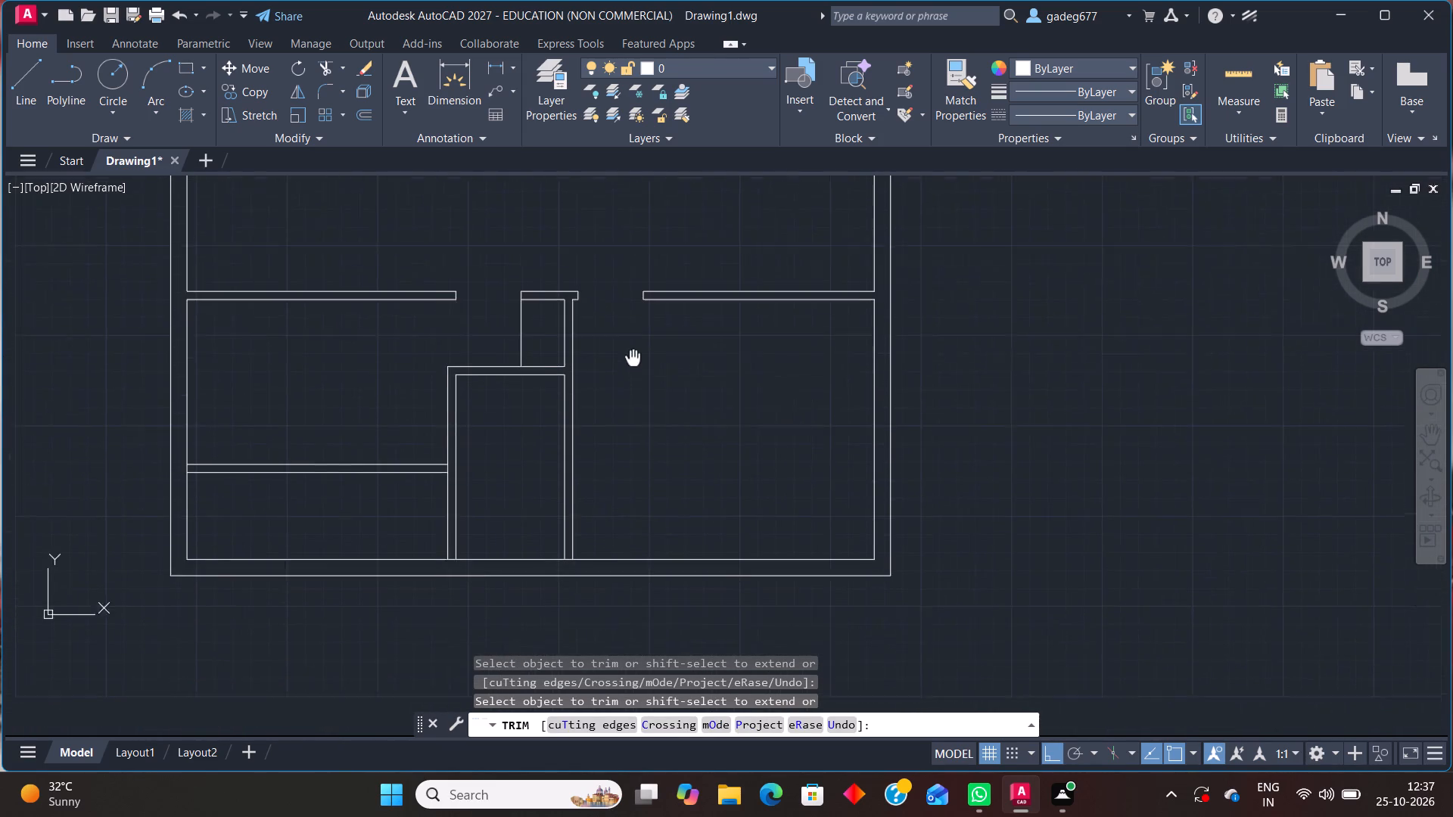
{"action": "middle_click_drag", "start_coordinate": [633, 354], "coordinate": [639, 339]}
{"action": "key", "text": "Escape"}
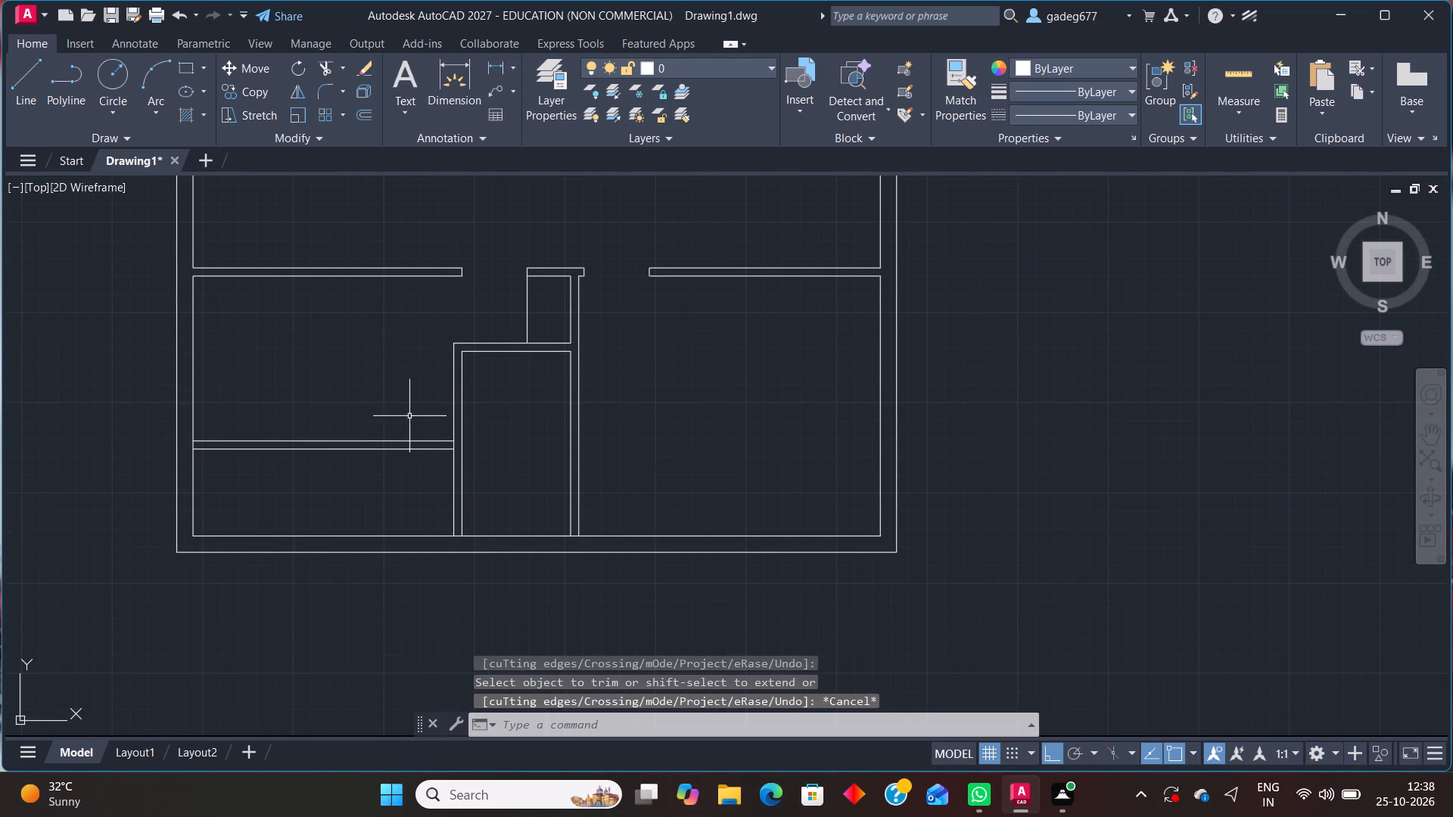
Draw a line 2' left from the middle bay partition's upper-left corner, continuing about 9'-5" down into the bottom outer wall.
{"action": "middle_click_drag", "start_coordinate": [407, 405], "coordinate": [407, 517]}
{"action": "middle_click_drag", "start_coordinate": [412, 471], "coordinate": [489, 388]}
{"action": "key", "text": "l"}
{"action": "key", "text": "Return"}
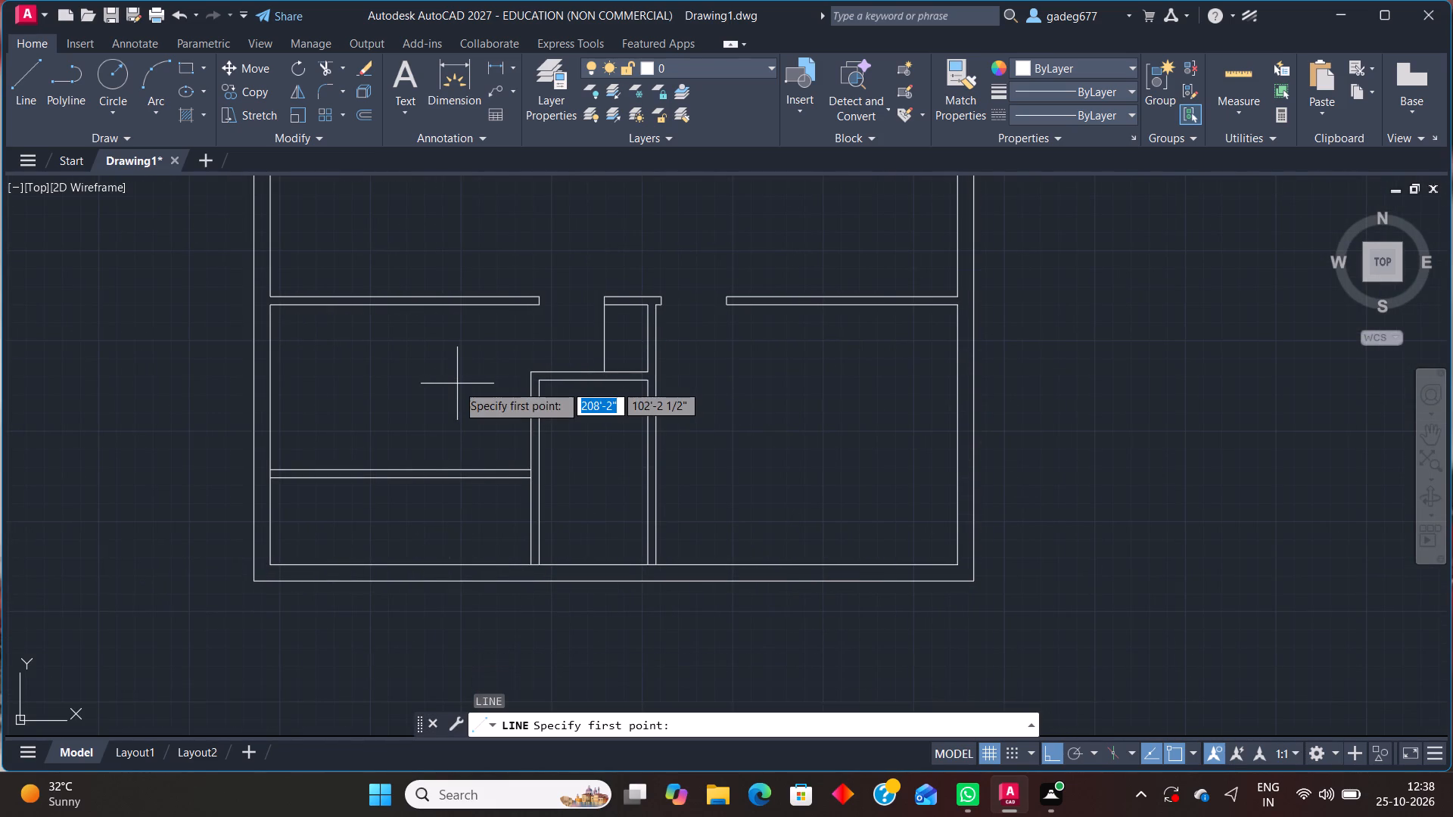
{"action": "left_click", "coordinate": [530, 373]}
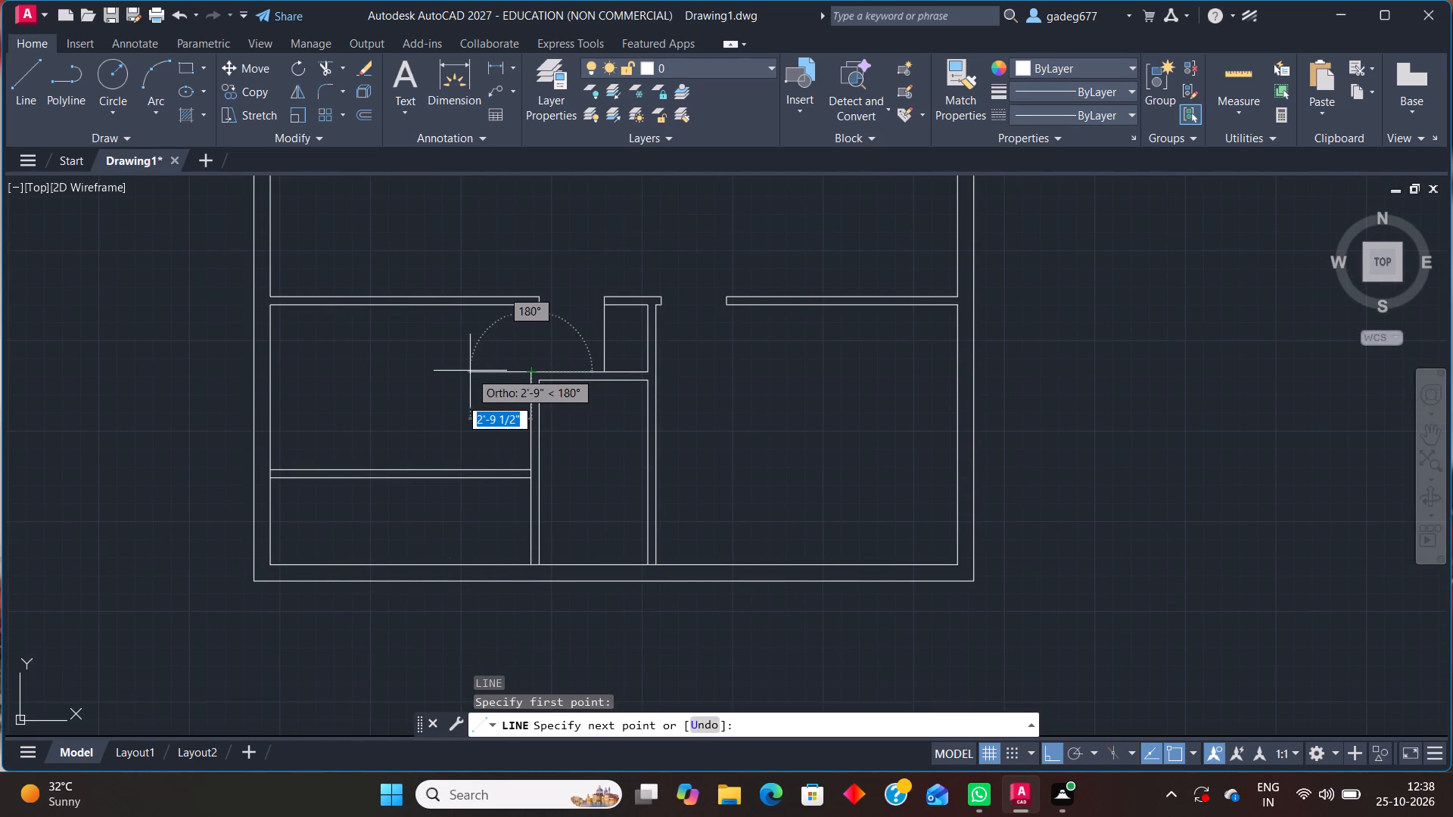
{"action": "scroll", "coordinate": [470, 371], "scroll_direction": "up", "scroll_amount": 1}
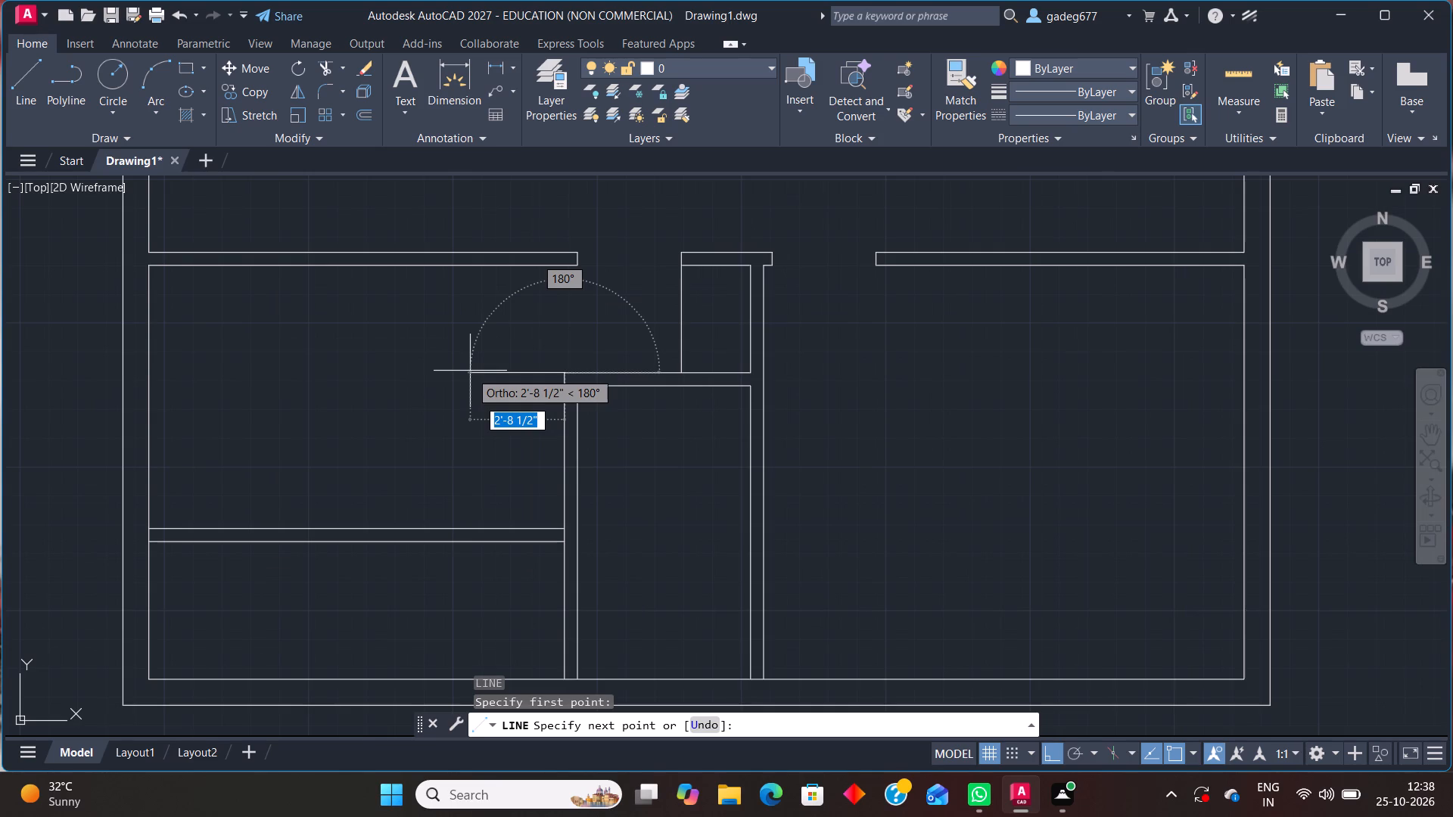
{"action": "type", "text": "2'"}
{"action": "key", "text": "Return"}
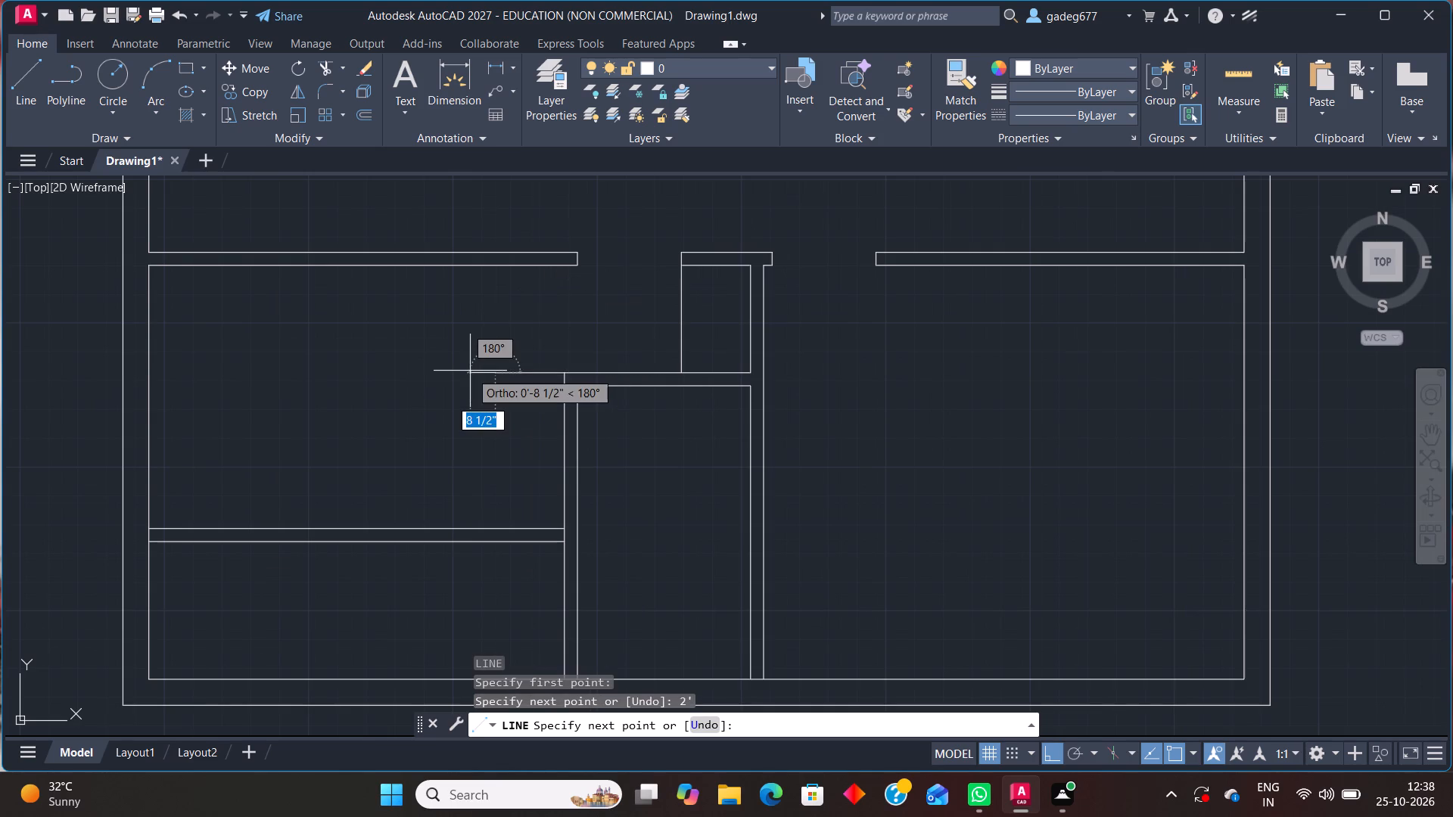
{"action": "scroll", "coordinate": [467, 603], "scroll_direction": "down", "scroll_amount": 2}
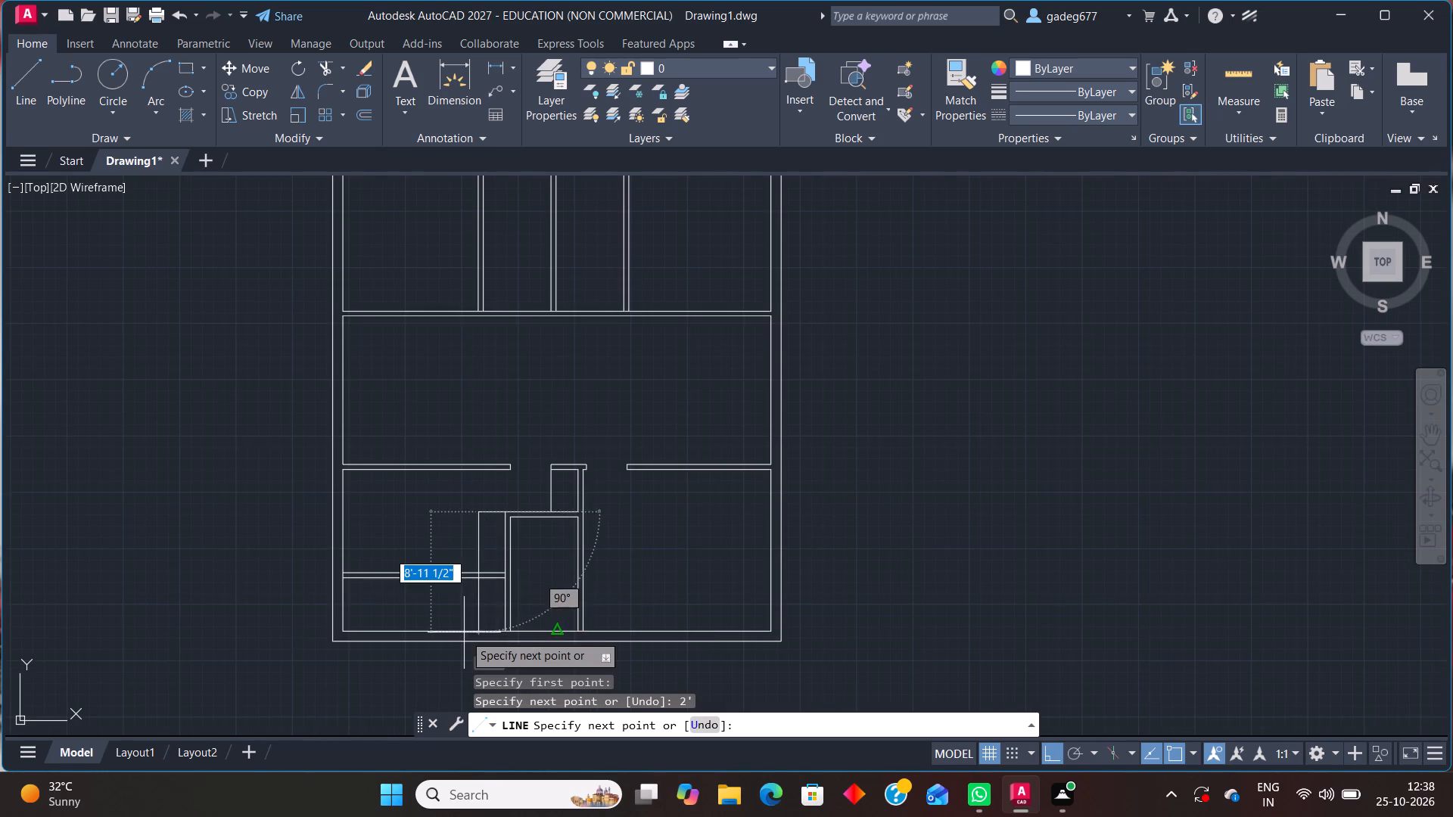
{"action": "scroll", "coordinate": [470, 637], "scroll_direction": "up", "scroll_amount": 3}
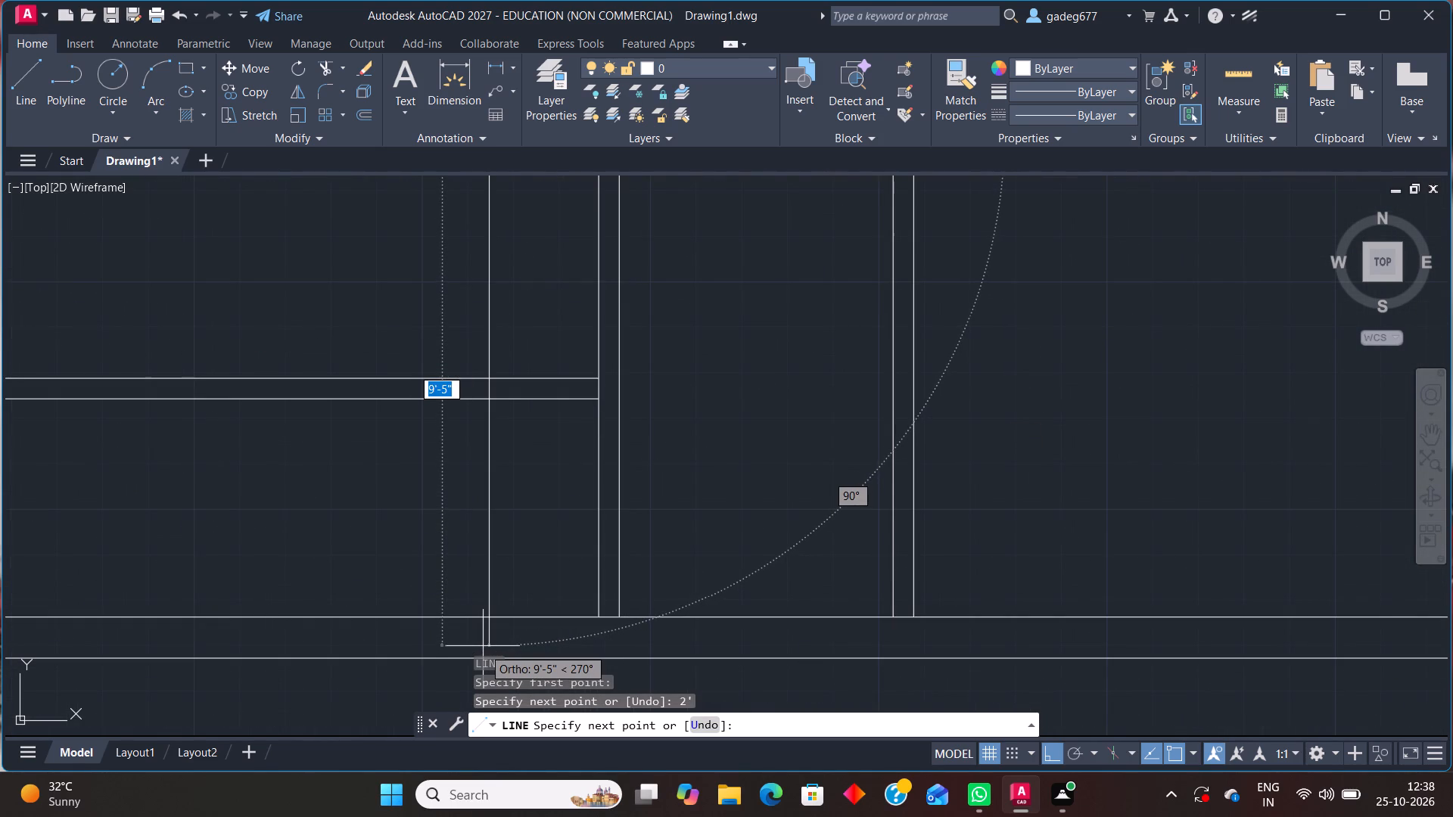
{"action": "left_click", "coordinate": [483, 648]}
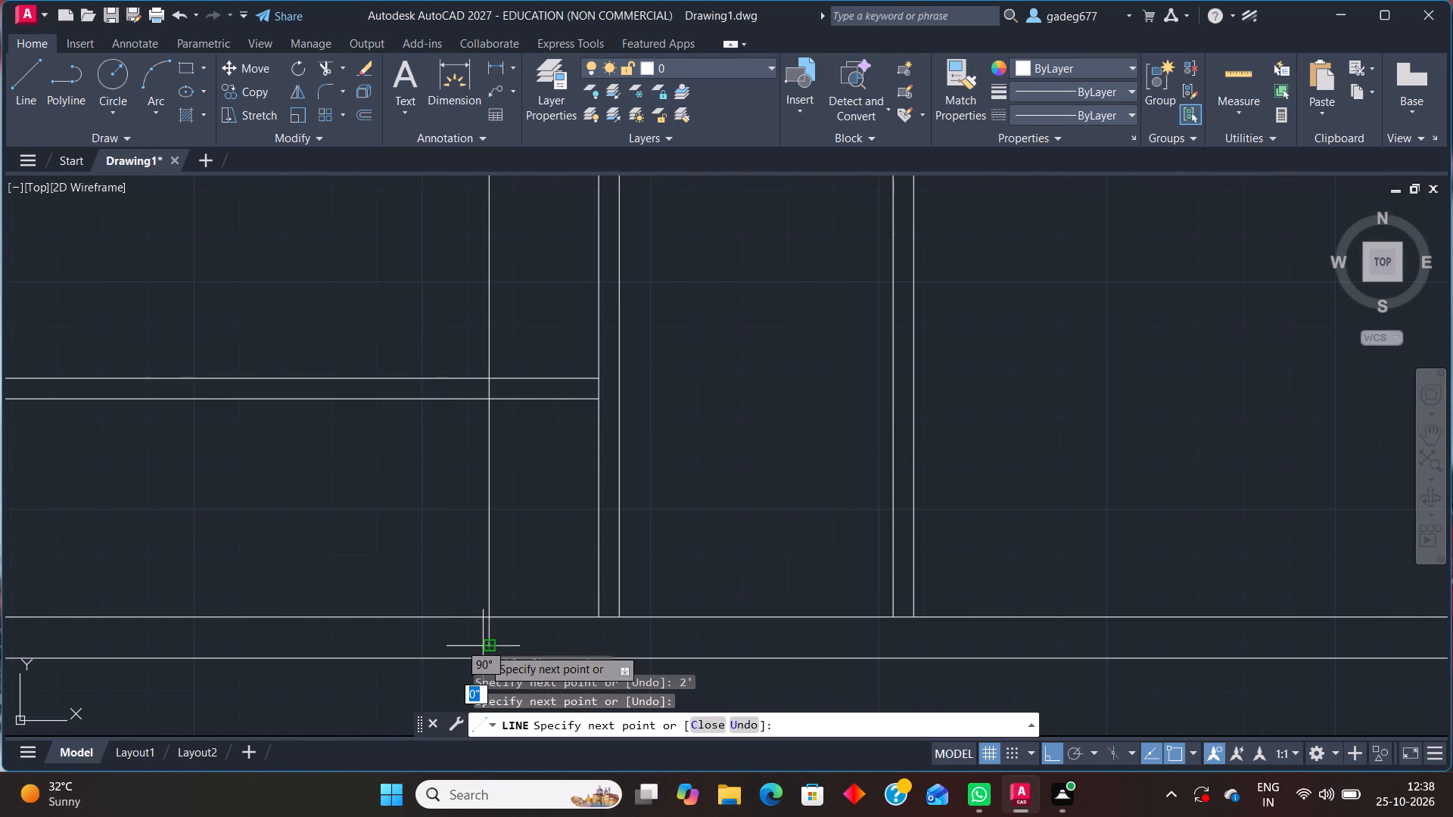
{"action": "key", "text": "Escape"}
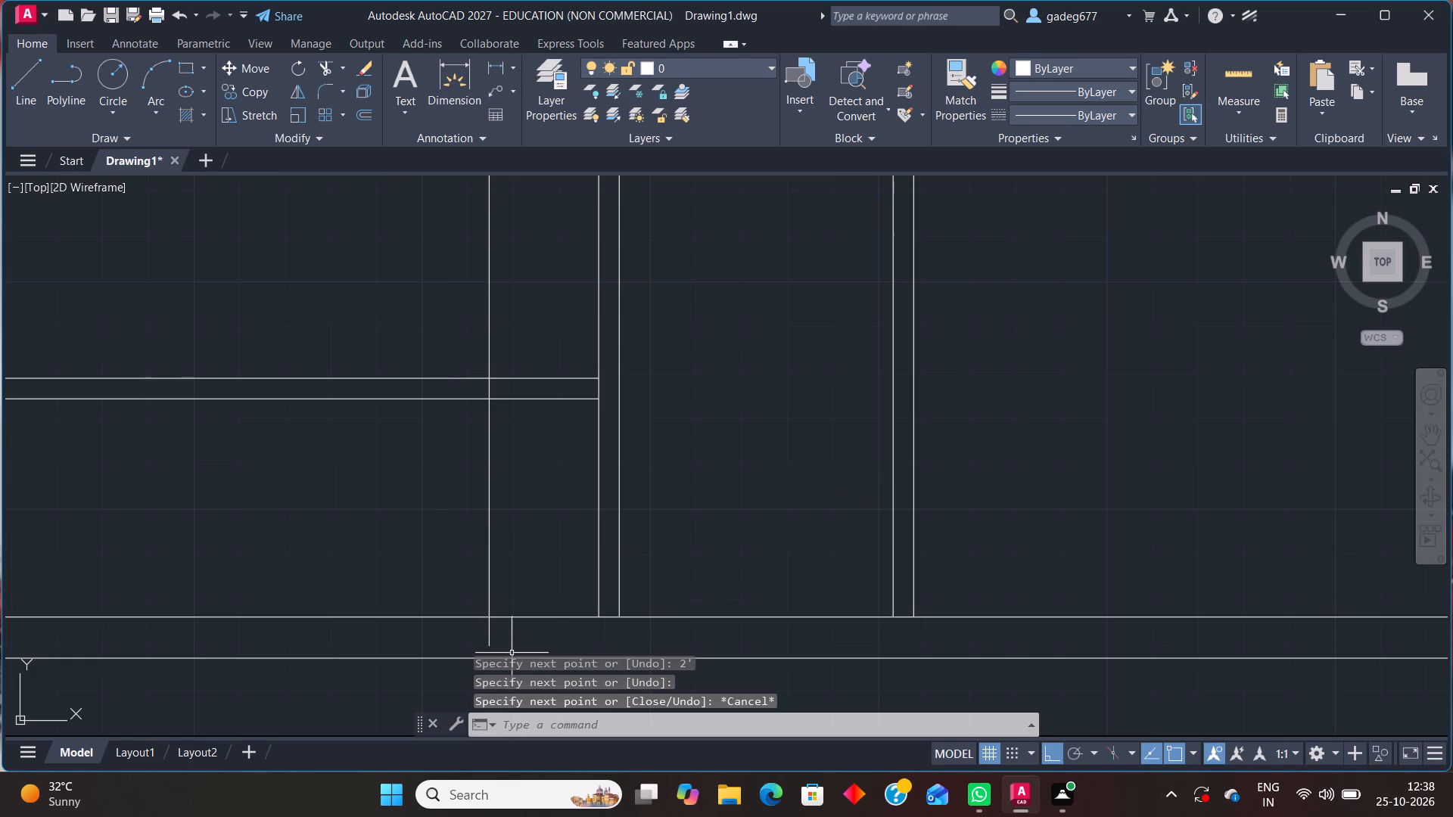
Stretch the lower end of the vertical line beside the middle bay past the bottom outer wall, to a length of about 9'-11 1/2".
{"action": "middle_click_drag", "start_coordinate": [448, 590], "coordinate": [367, 284]}
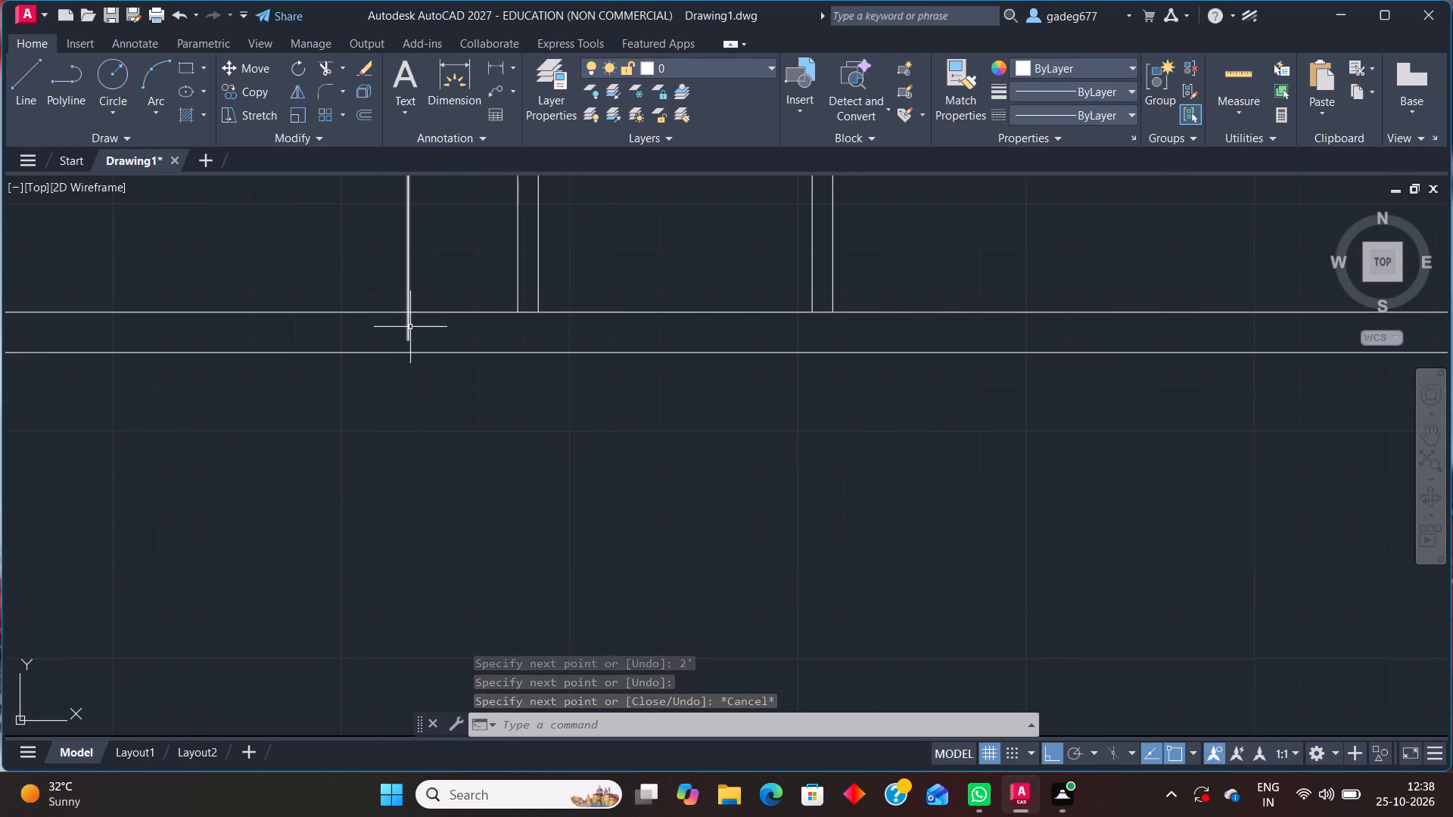
{"action": "left_click", "coordinate": [410, 328]}
{"action": "left_click", "coordinate": [406, 343]}
{"action": "left_click", "coordinate": [408, 371]}
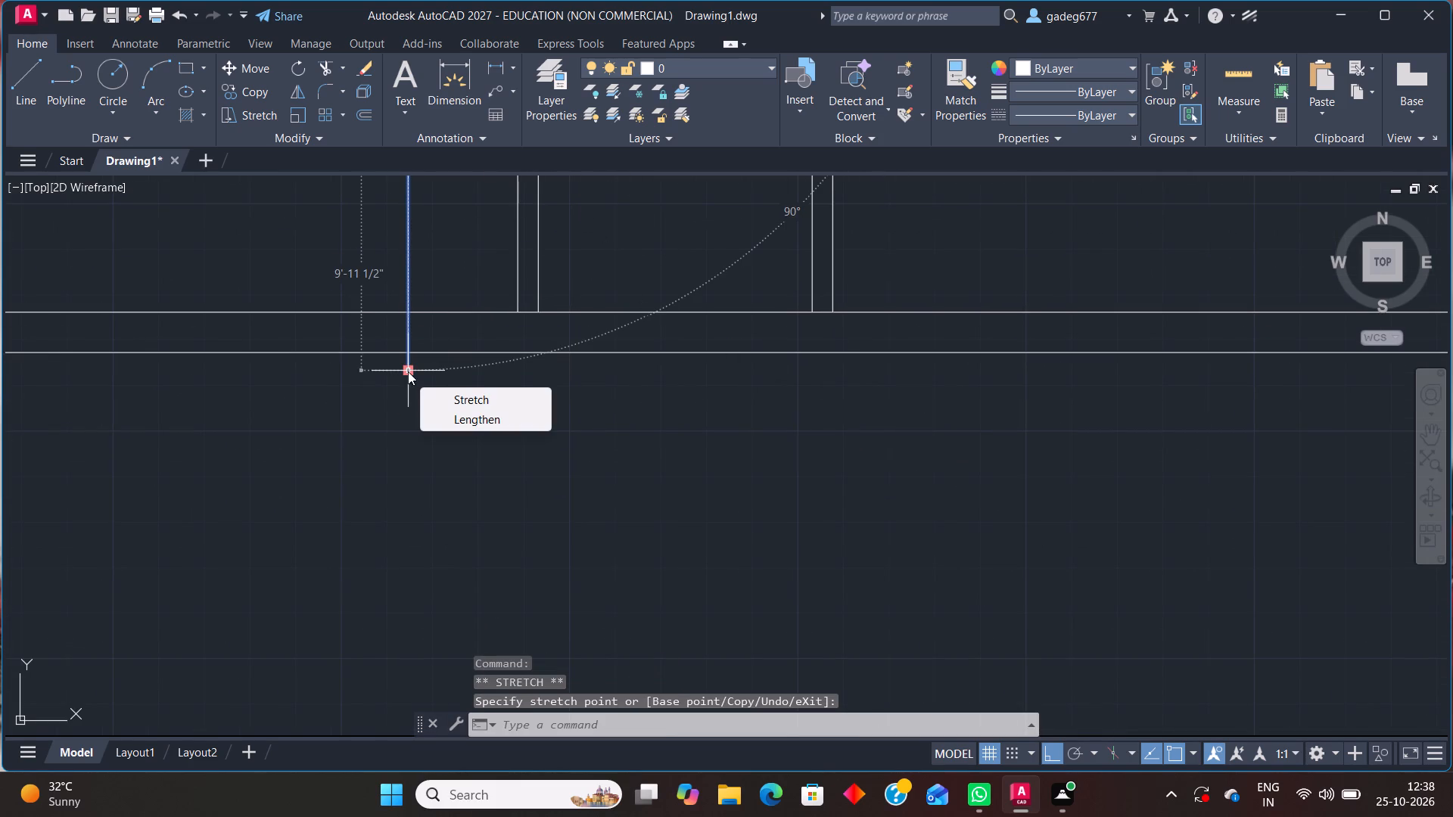
{"action": "key", "text": "Escape"}
{"action": "key", "text": "Escape"}
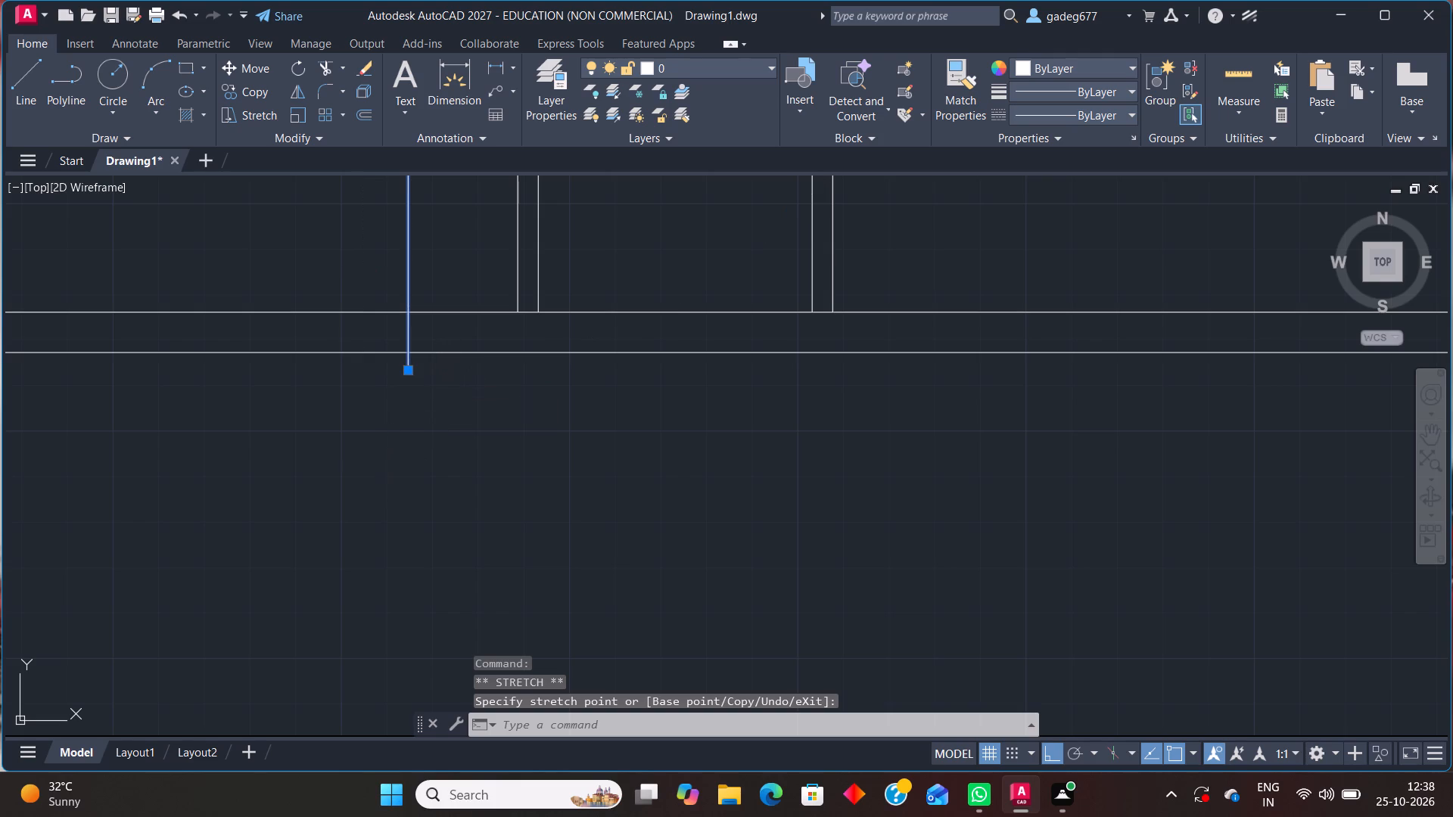
Trim the vertical line's overhang below the outer line of the bottom wall.
{"action": "type", "text": "tr"}
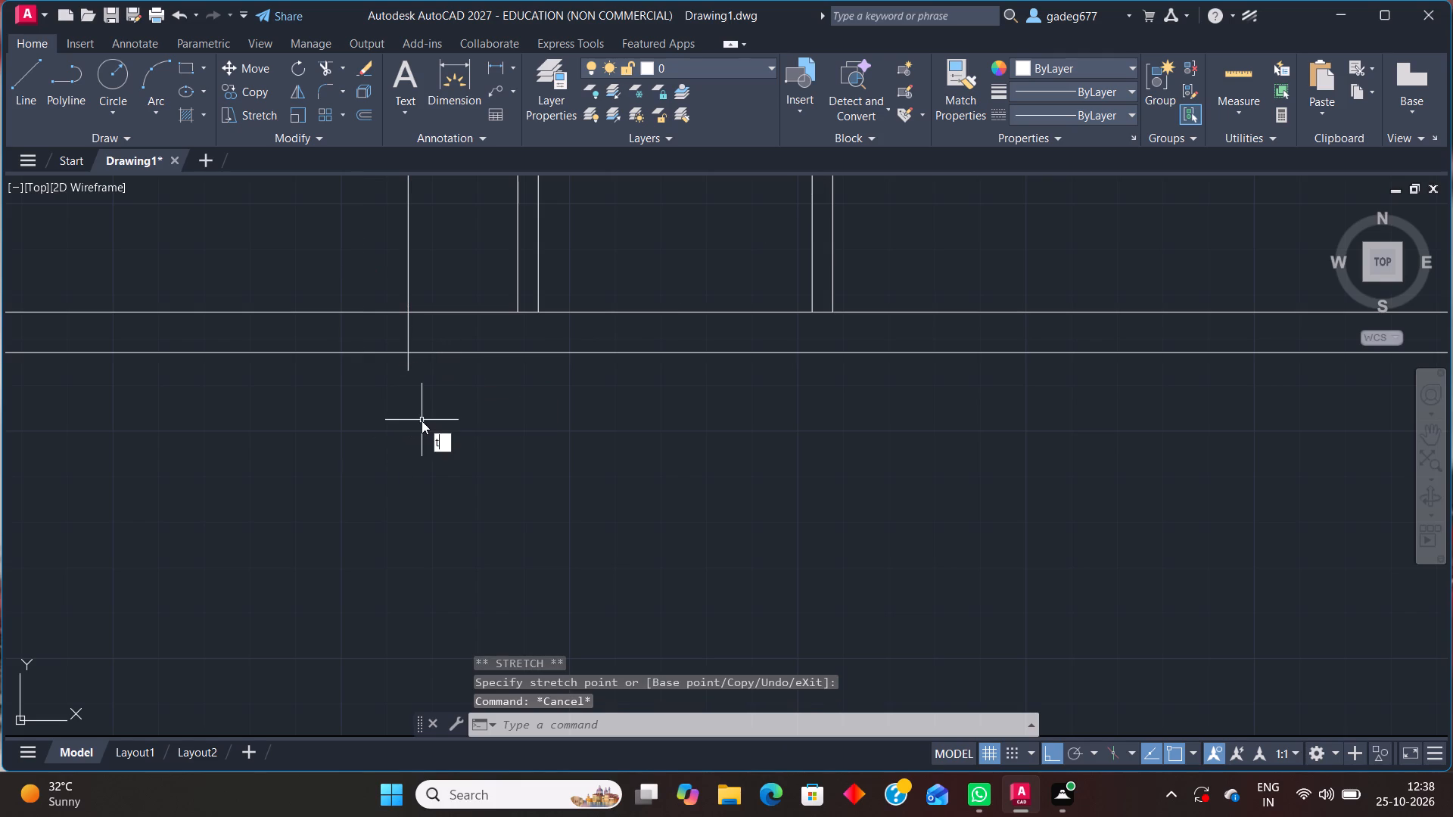
{"action": "key", "text": "Return"}
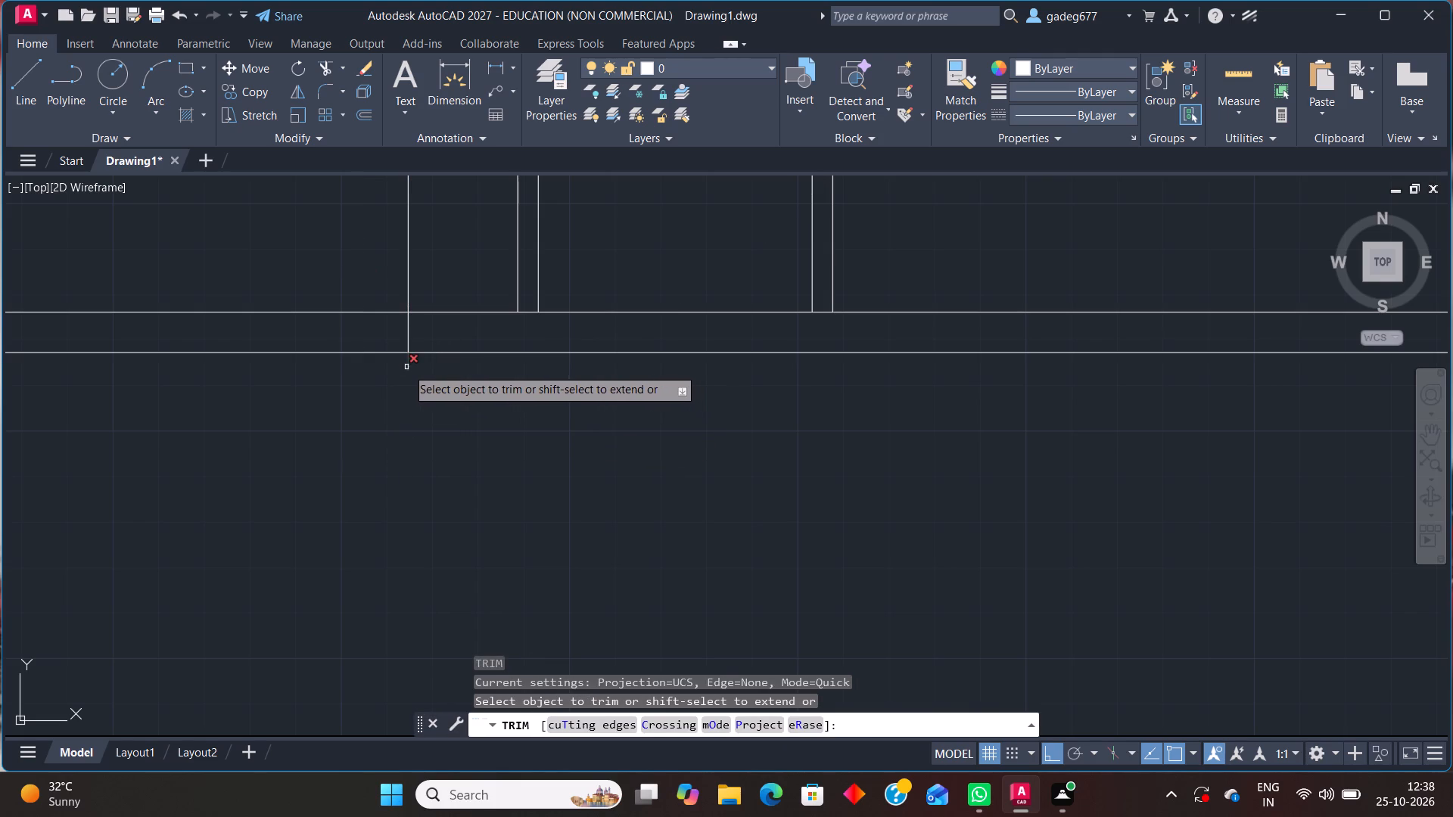
{"action": "left_click", "coordinate": [406, 368]}
{"action": "scroll", "coordinate": [447, 404], "scroll_direction": "down", "scroll_amount": 2}
{"action": "middle_click_drag", "start_coordinate": [506, 294], "coordinate": [513, 314]}
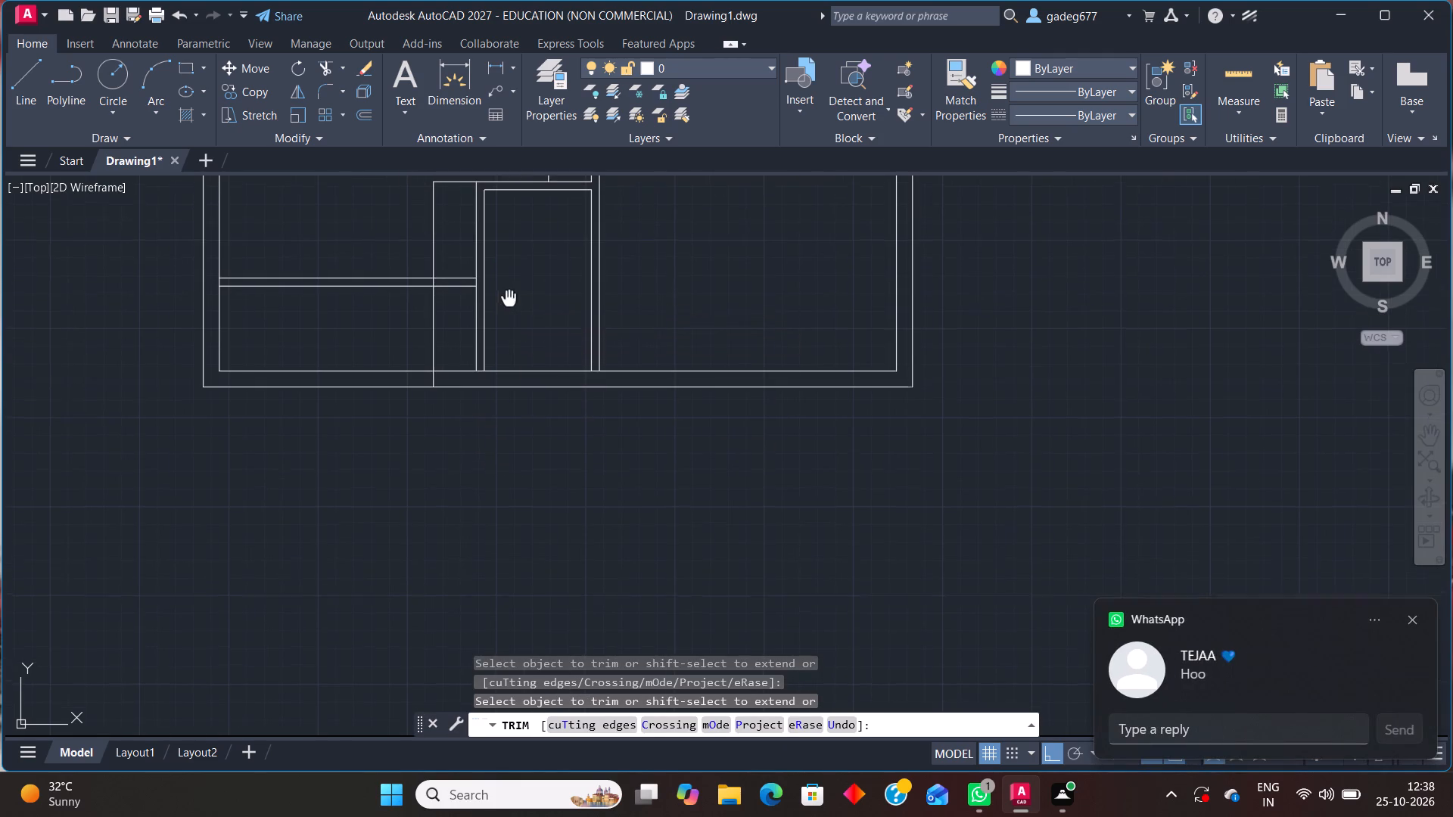
{"action": "middle_click_drag", "start_coordinate": [513, 314], "coordinate": [533, 398]}
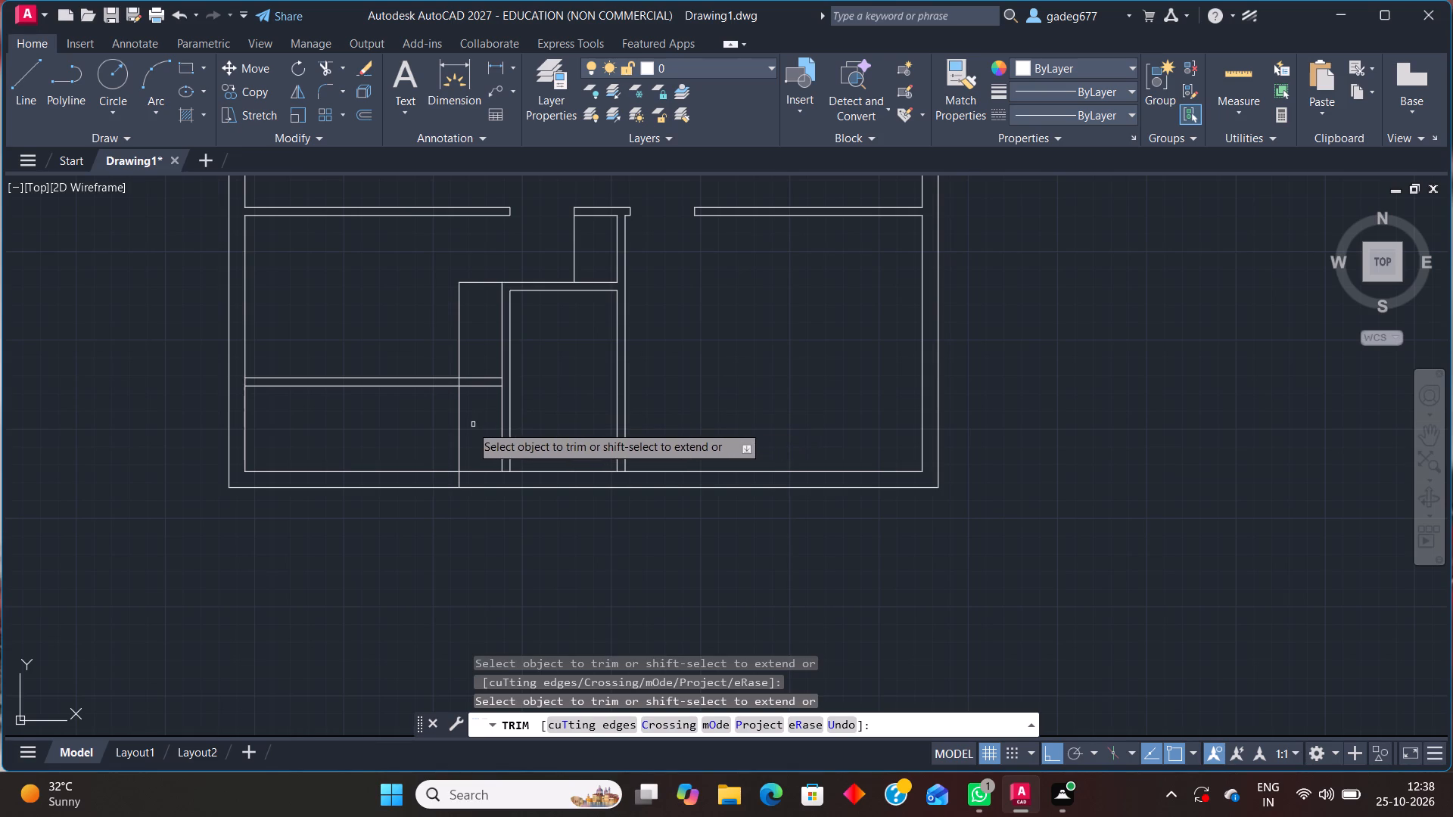
{"action": "key", "text": "Escape"}
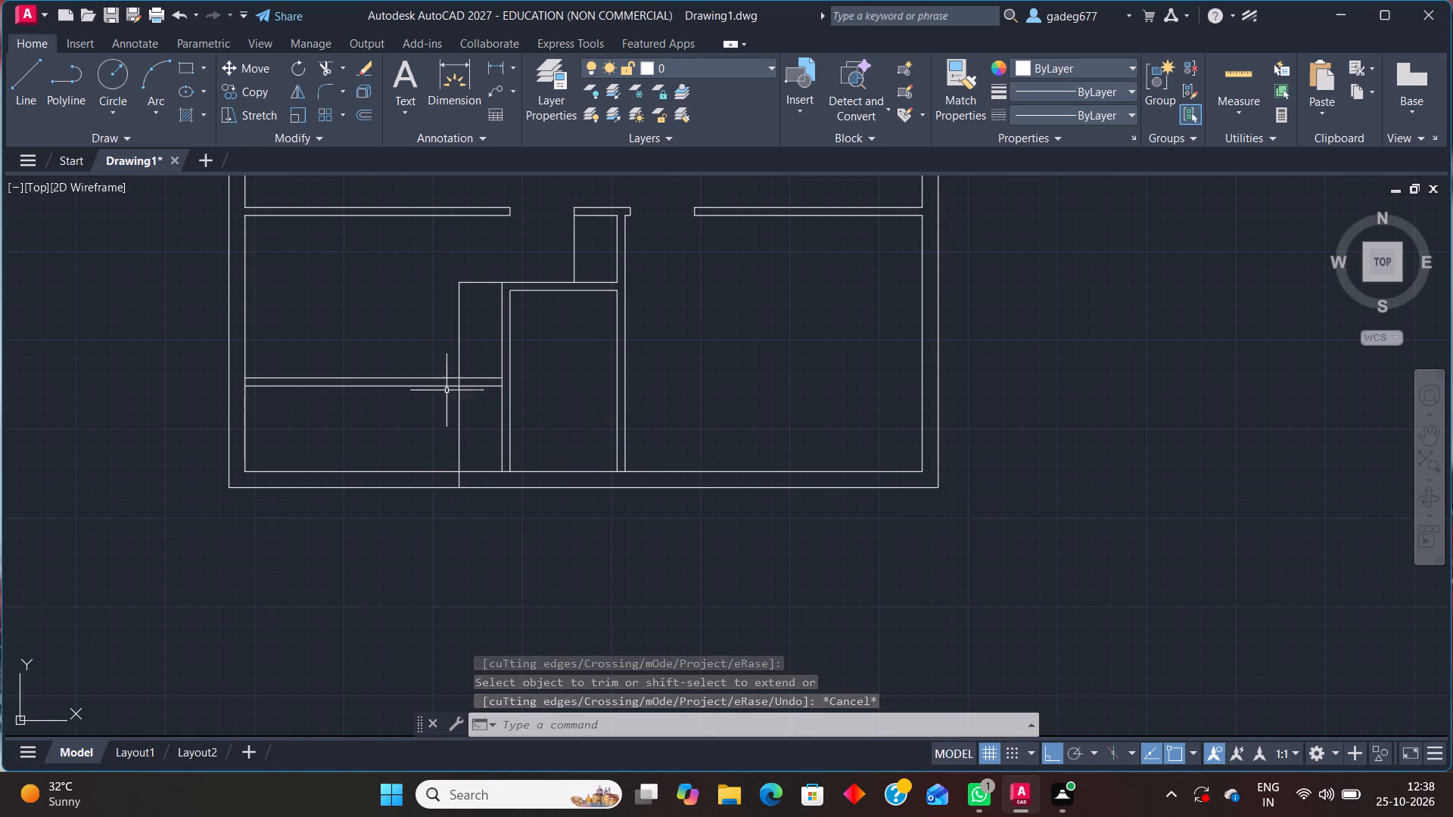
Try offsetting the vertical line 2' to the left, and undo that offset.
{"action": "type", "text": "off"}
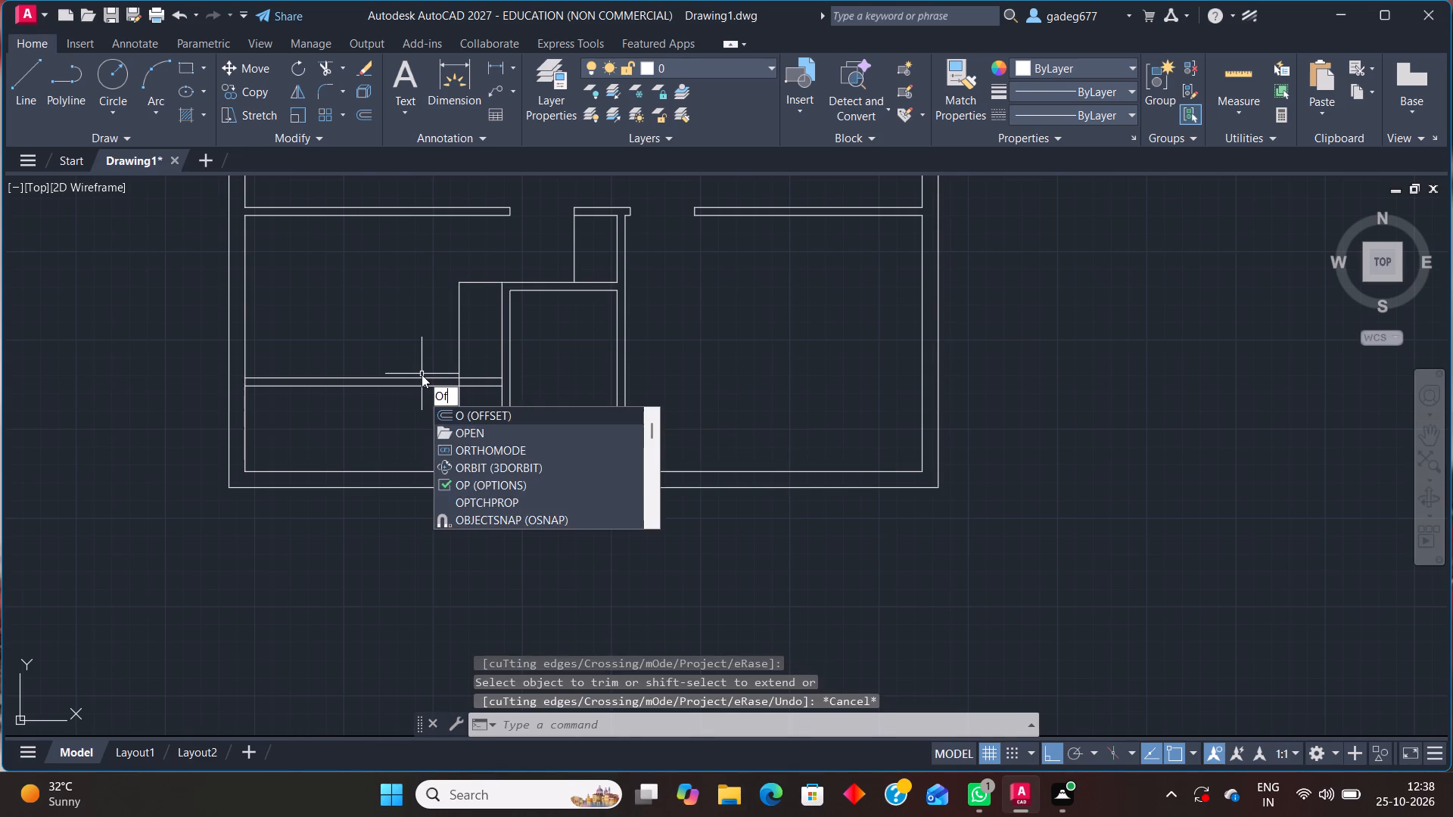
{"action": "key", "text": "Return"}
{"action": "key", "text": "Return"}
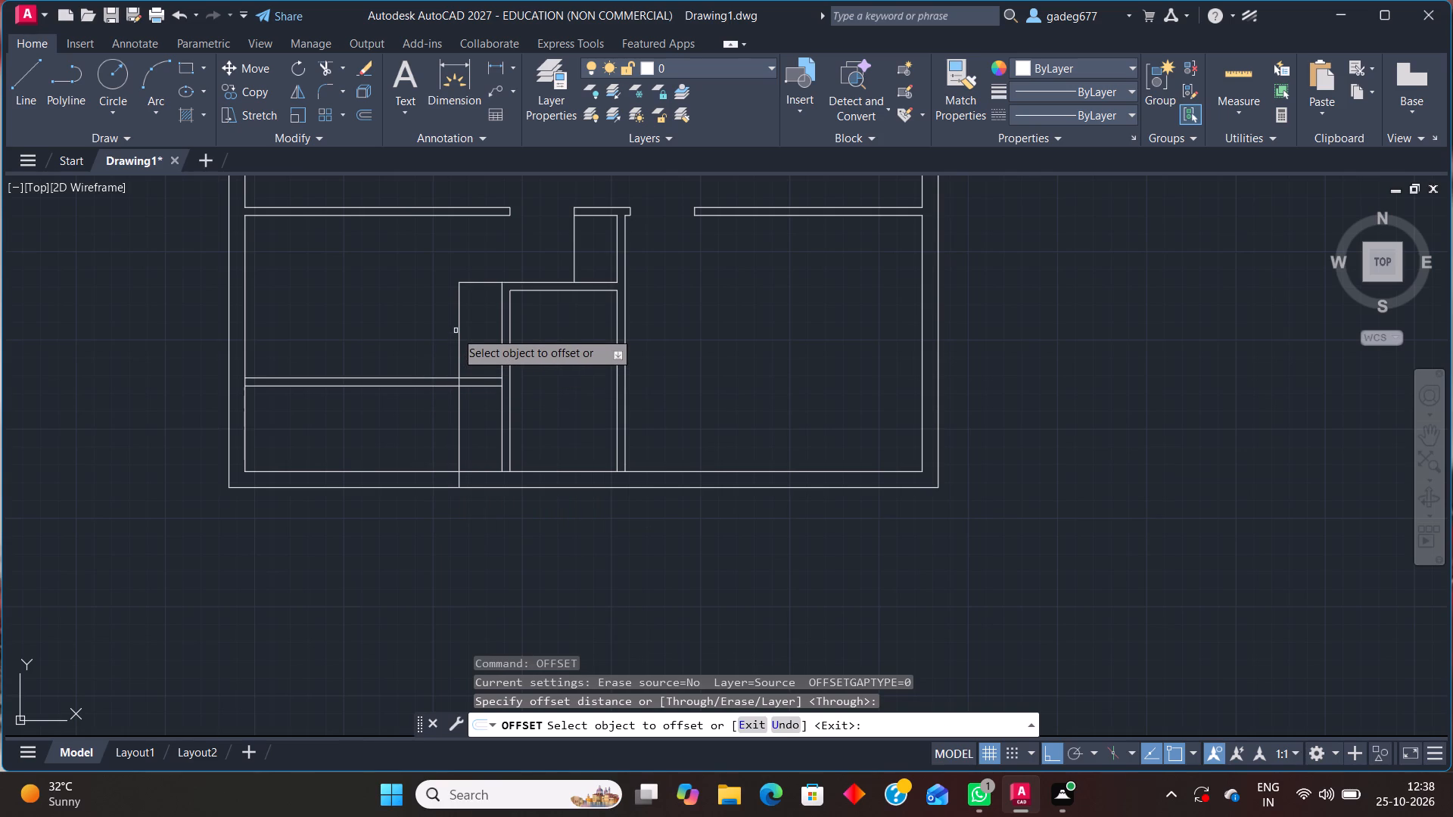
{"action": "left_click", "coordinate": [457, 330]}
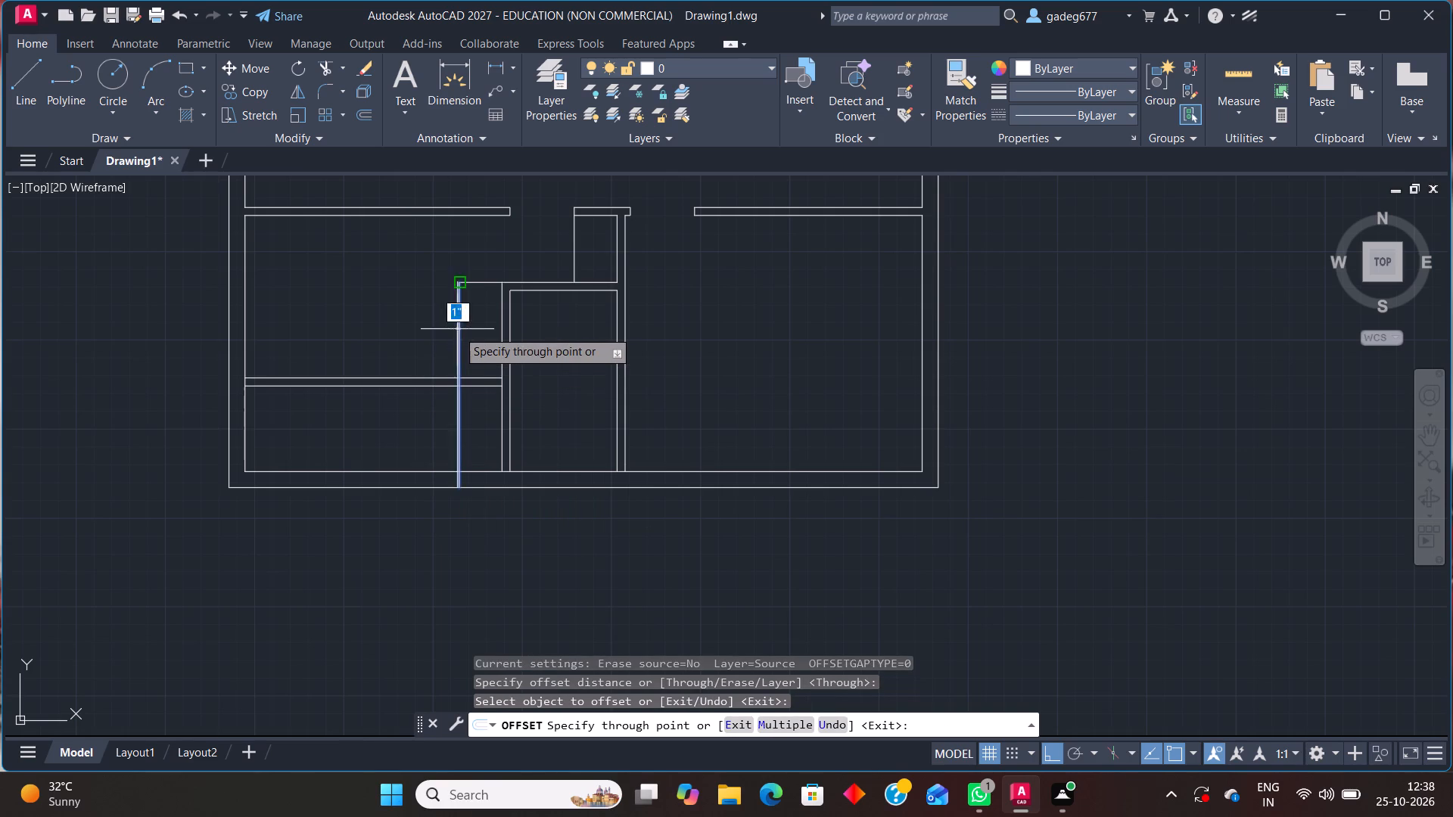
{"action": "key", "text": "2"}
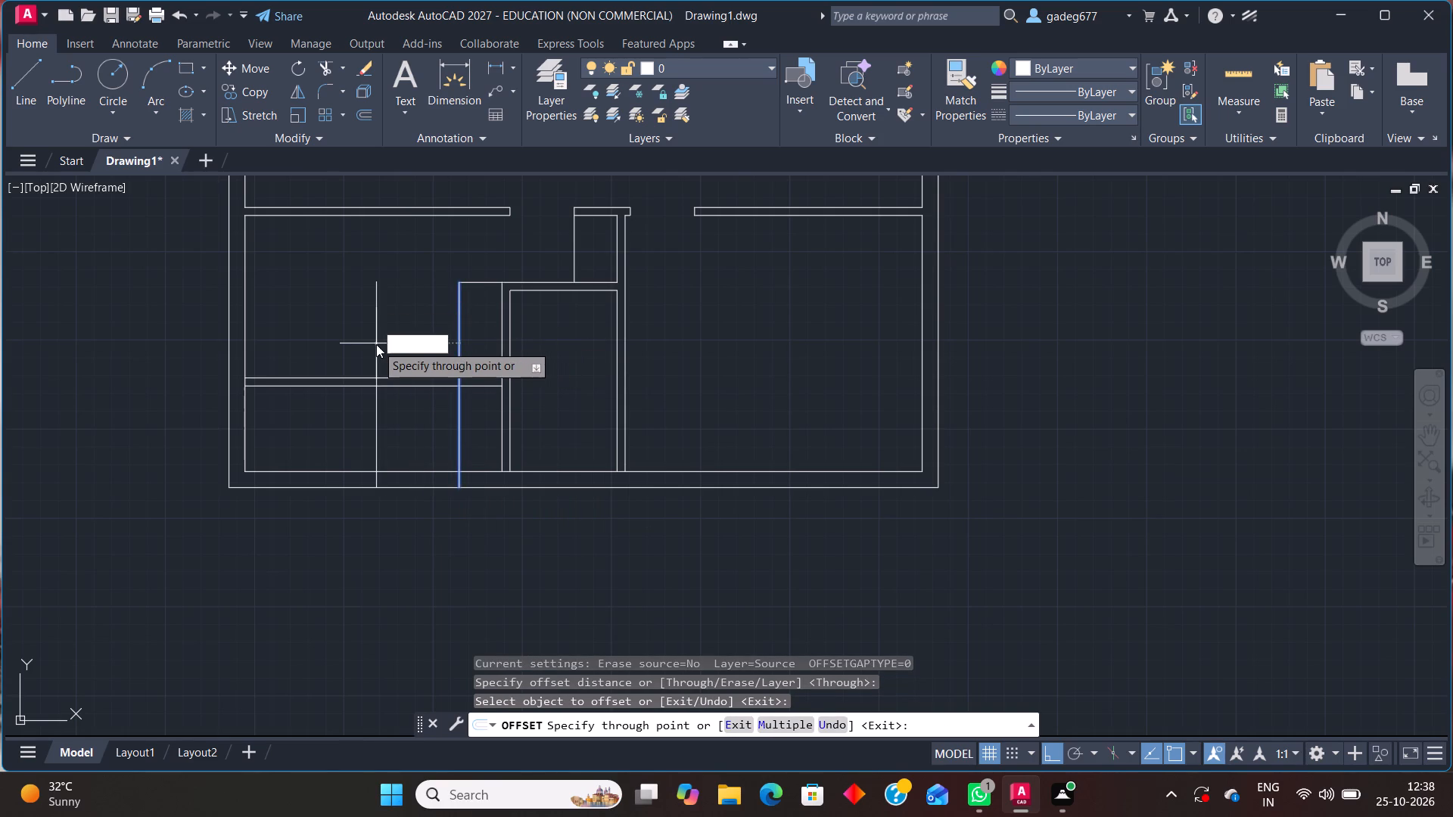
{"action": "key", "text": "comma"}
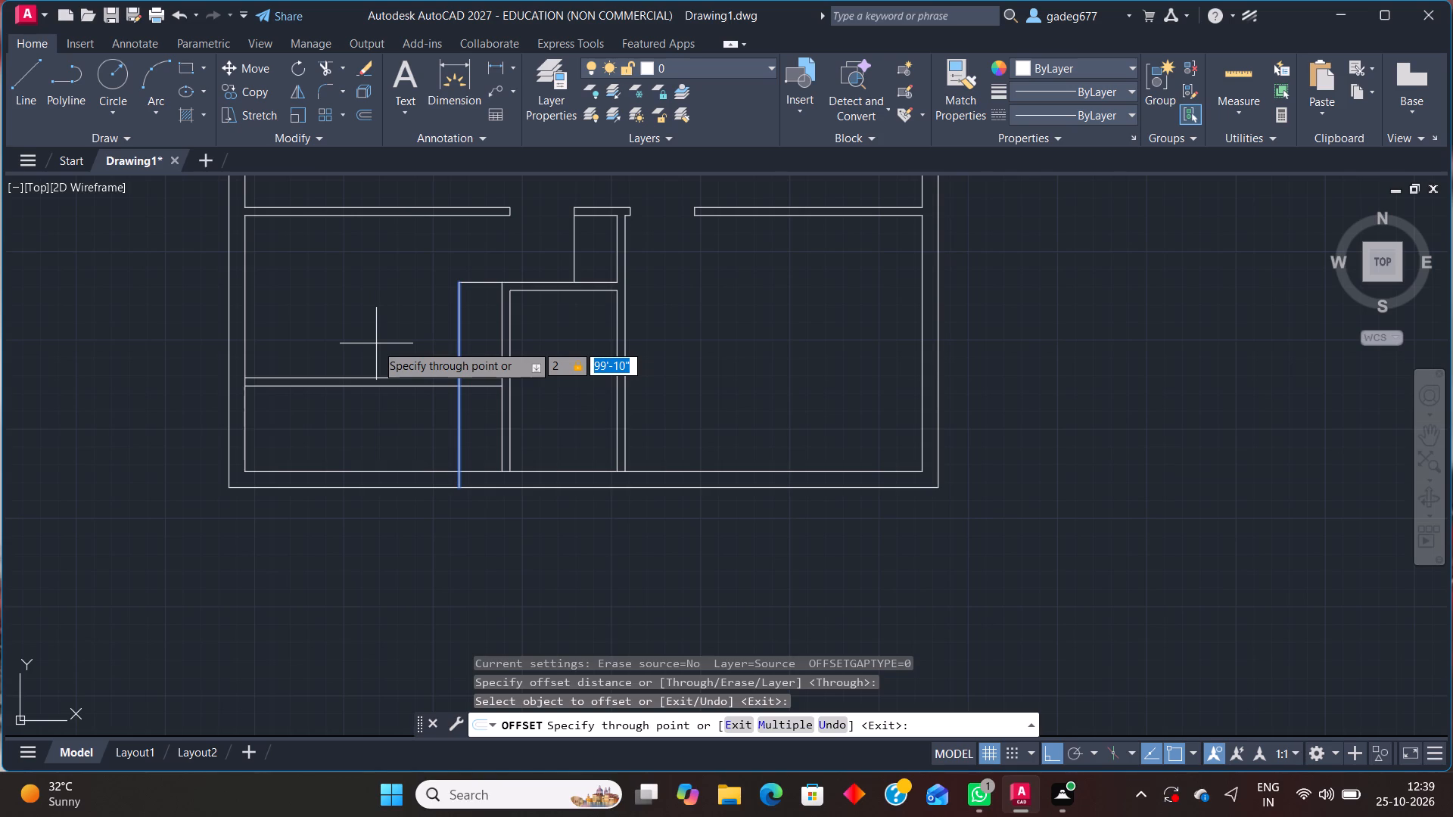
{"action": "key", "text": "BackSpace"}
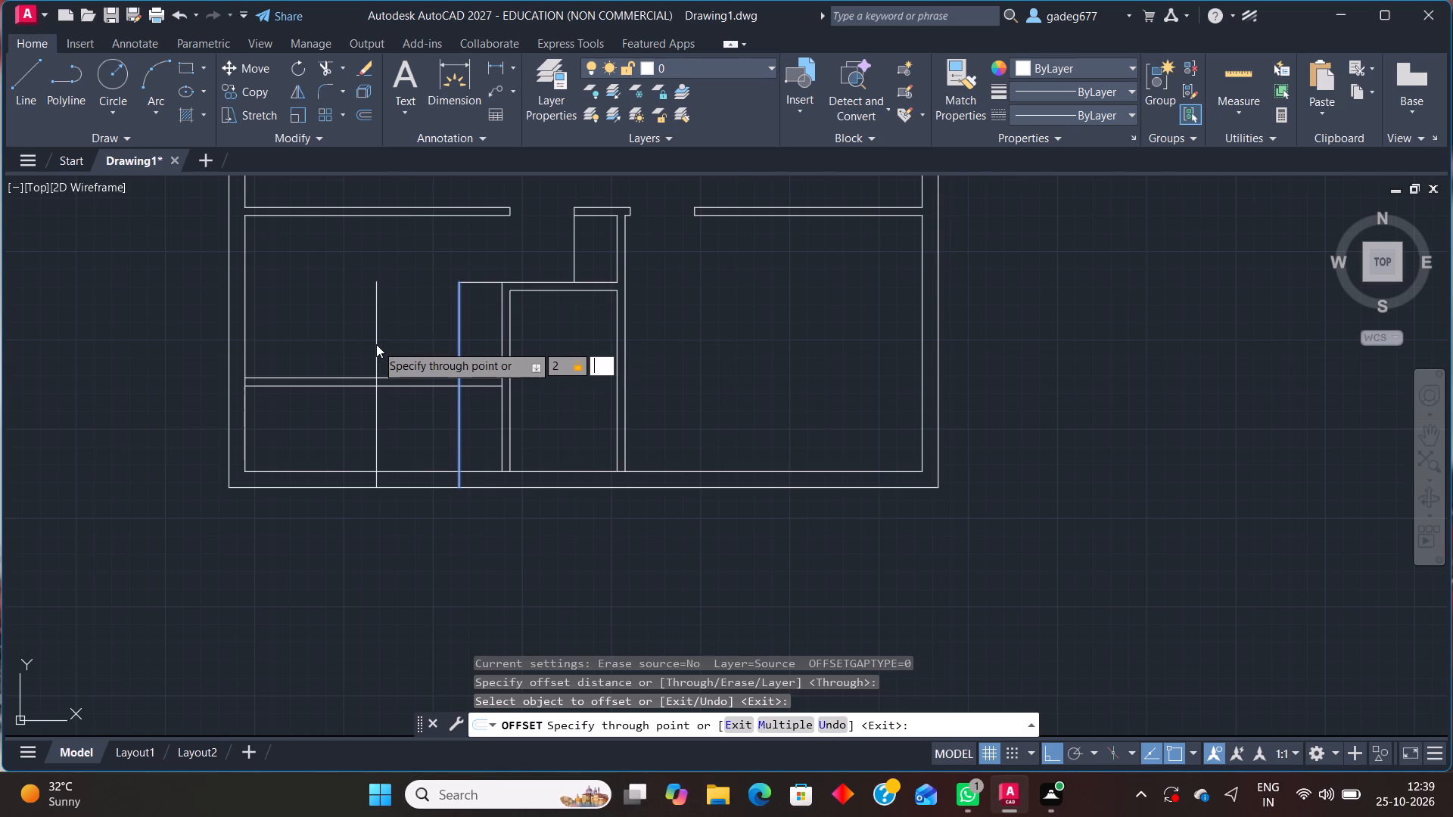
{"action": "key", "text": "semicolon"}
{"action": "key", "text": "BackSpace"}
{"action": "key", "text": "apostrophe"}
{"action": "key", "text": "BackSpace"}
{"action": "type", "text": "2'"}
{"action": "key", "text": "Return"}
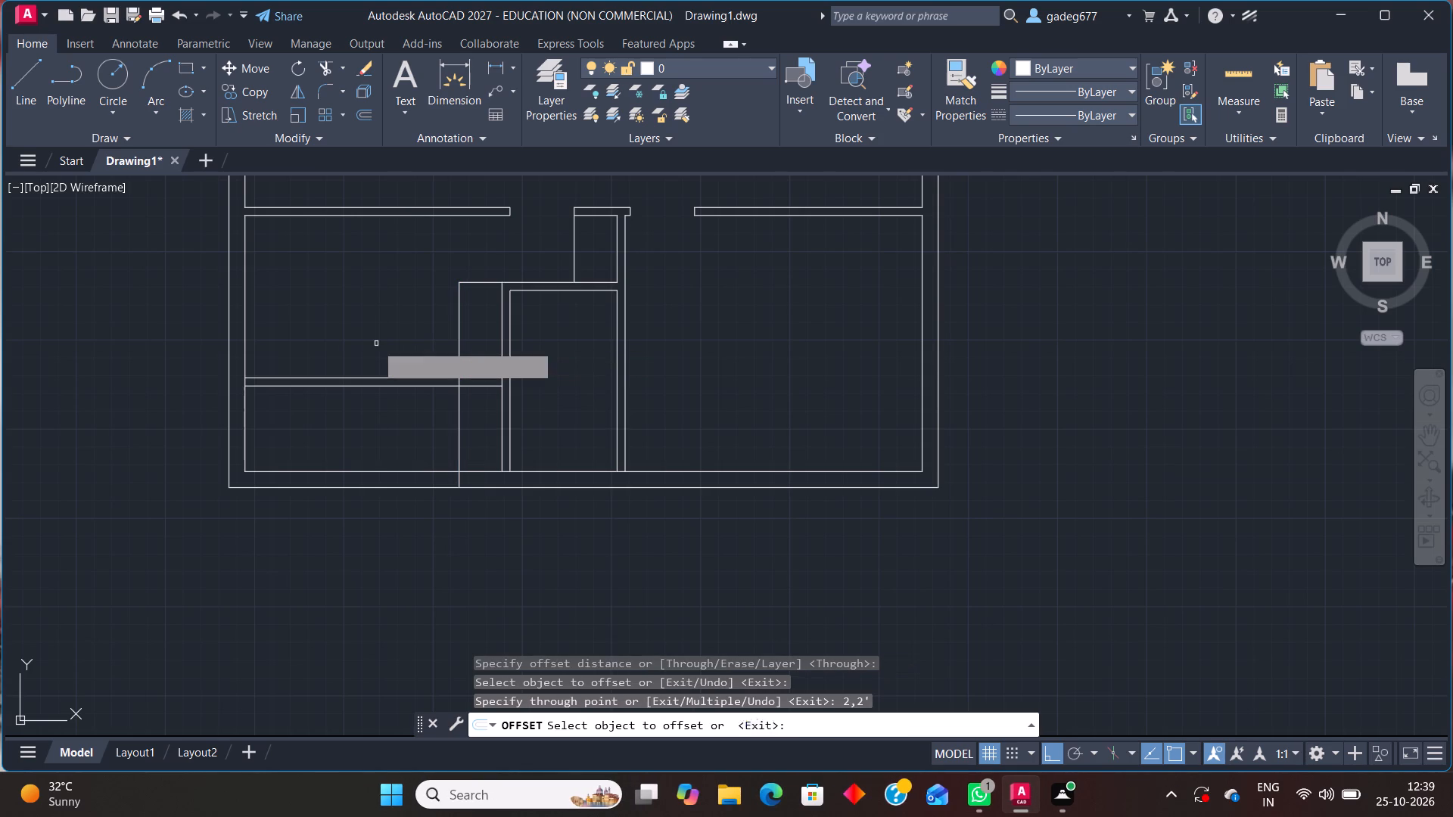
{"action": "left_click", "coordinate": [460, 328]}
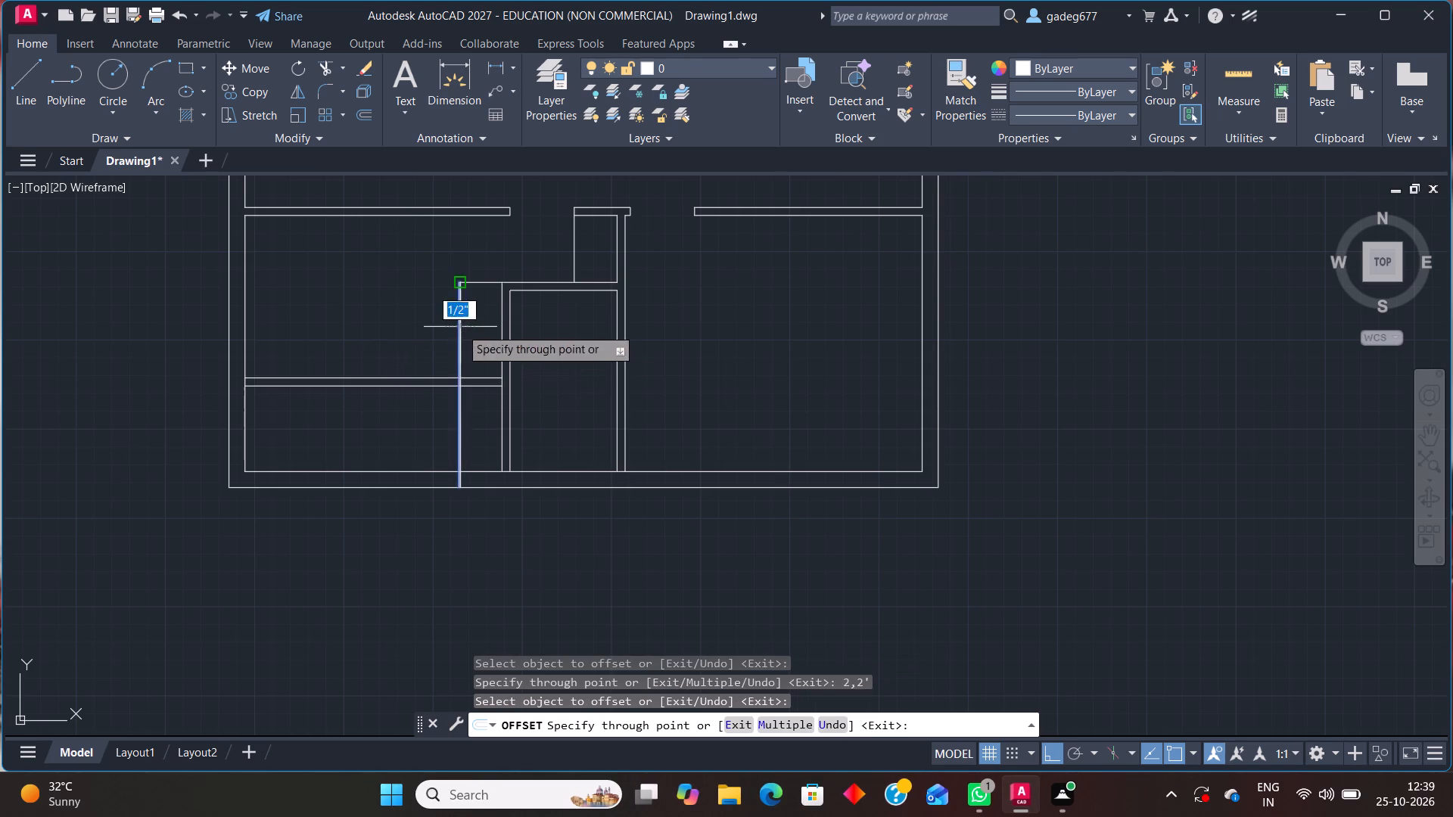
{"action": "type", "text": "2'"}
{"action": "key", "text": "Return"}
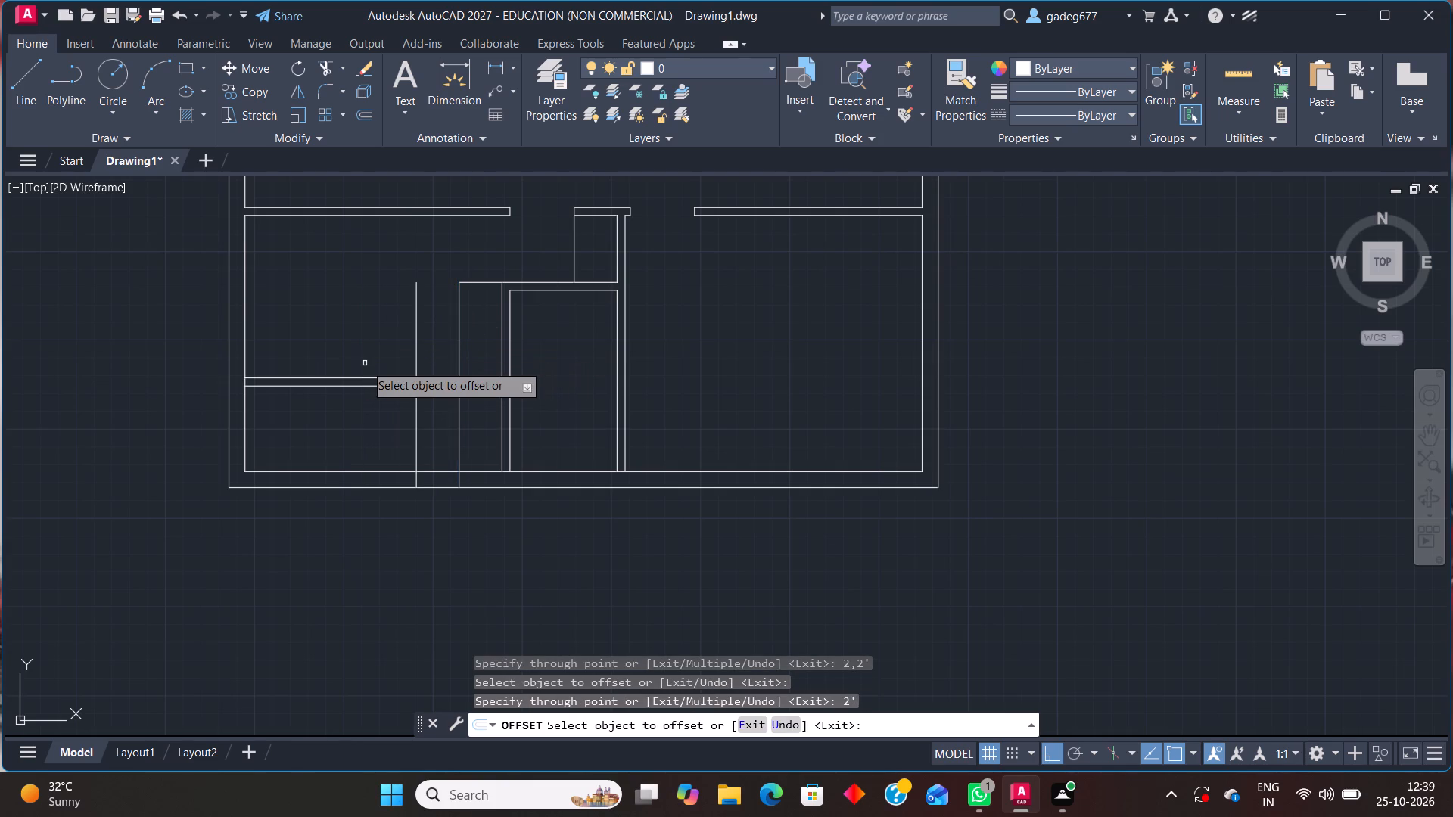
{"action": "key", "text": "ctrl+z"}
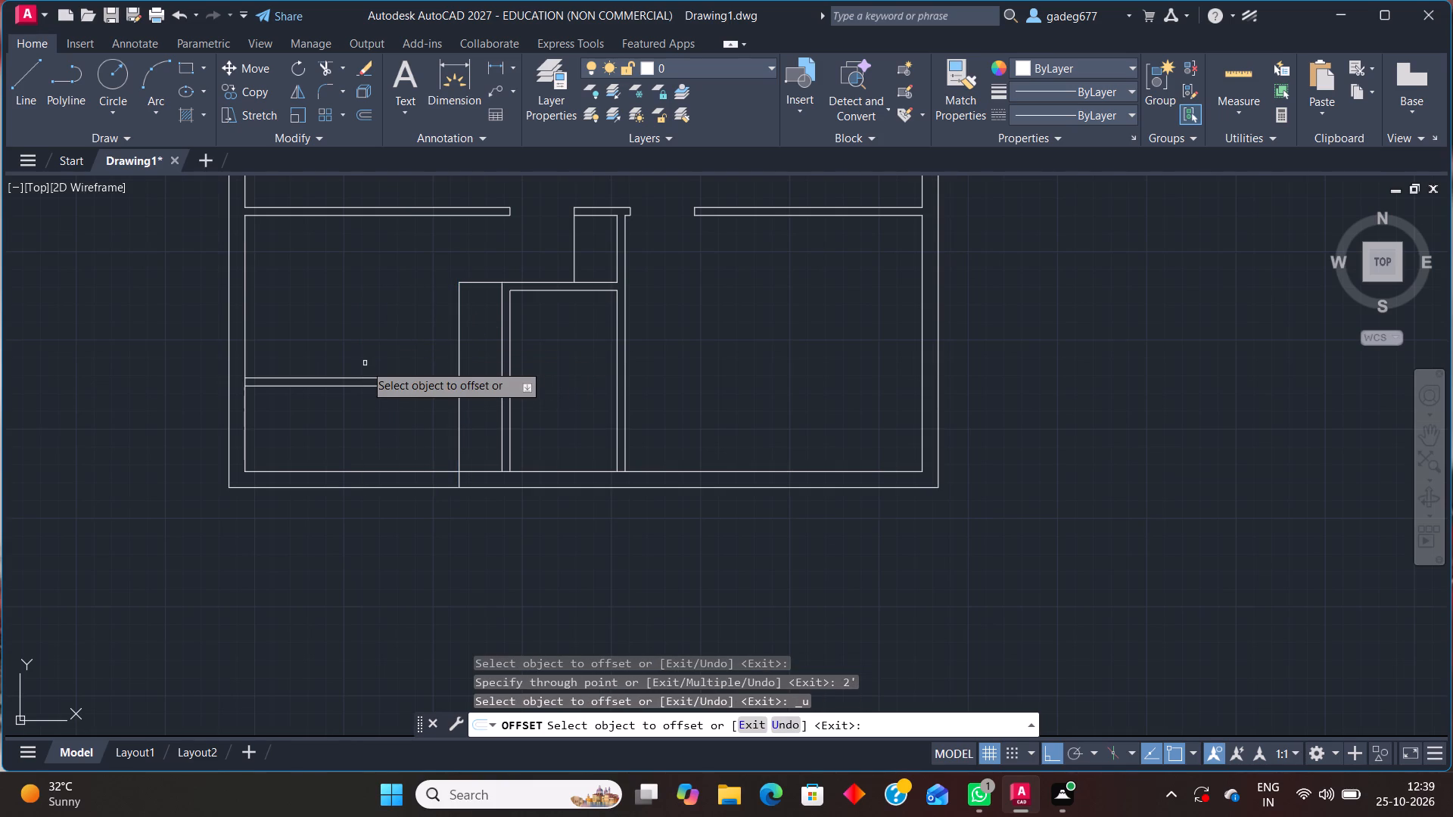
Offset the vertical line beside the middle bay 3' to the left.
{"action": "left_click", "coordinate": [459, 350]}
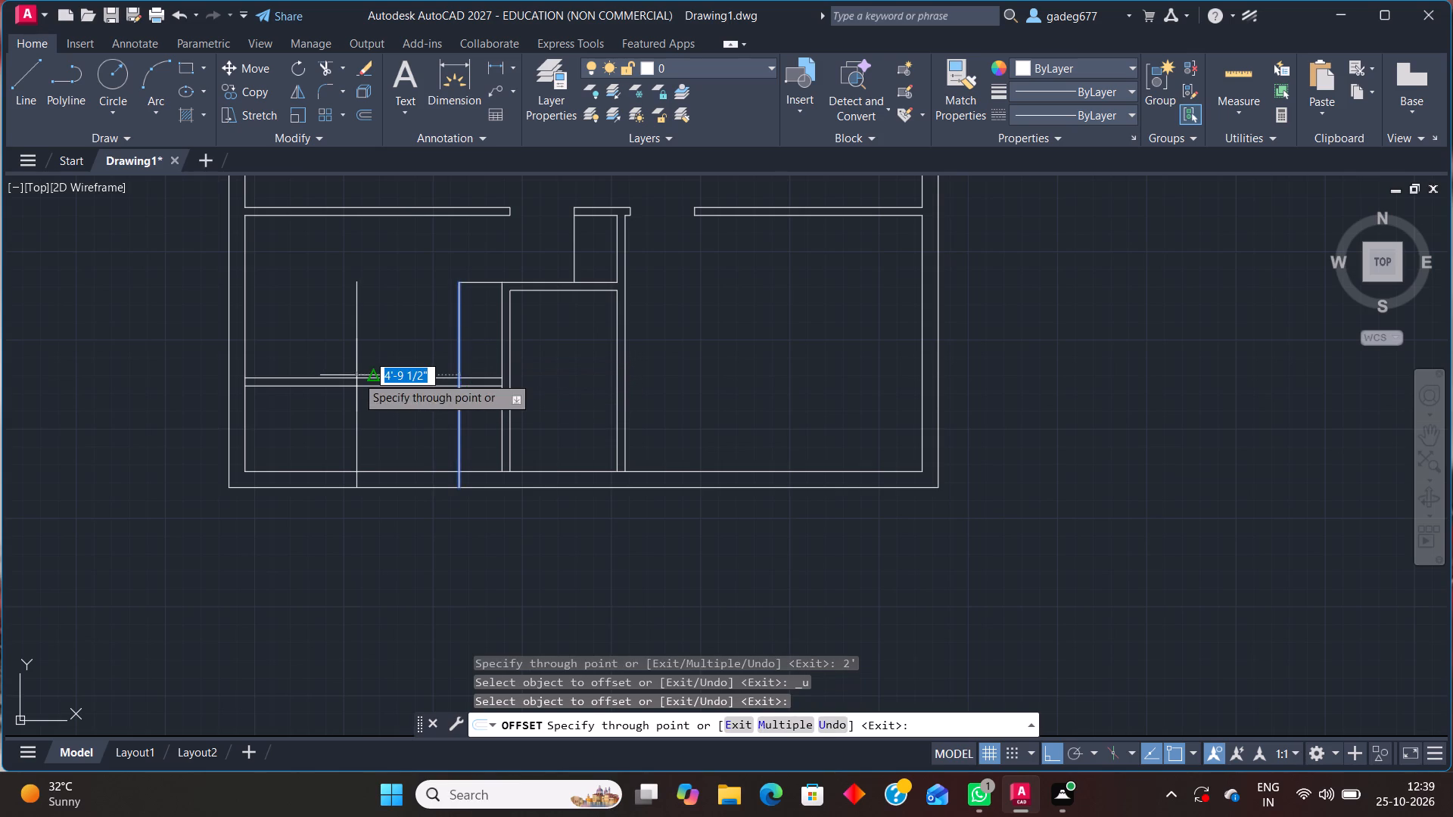
{"action": "key", "text": "3"}
{"action": "key", "text": "apostrophe"}
{"action": "key", "text": "Return"}
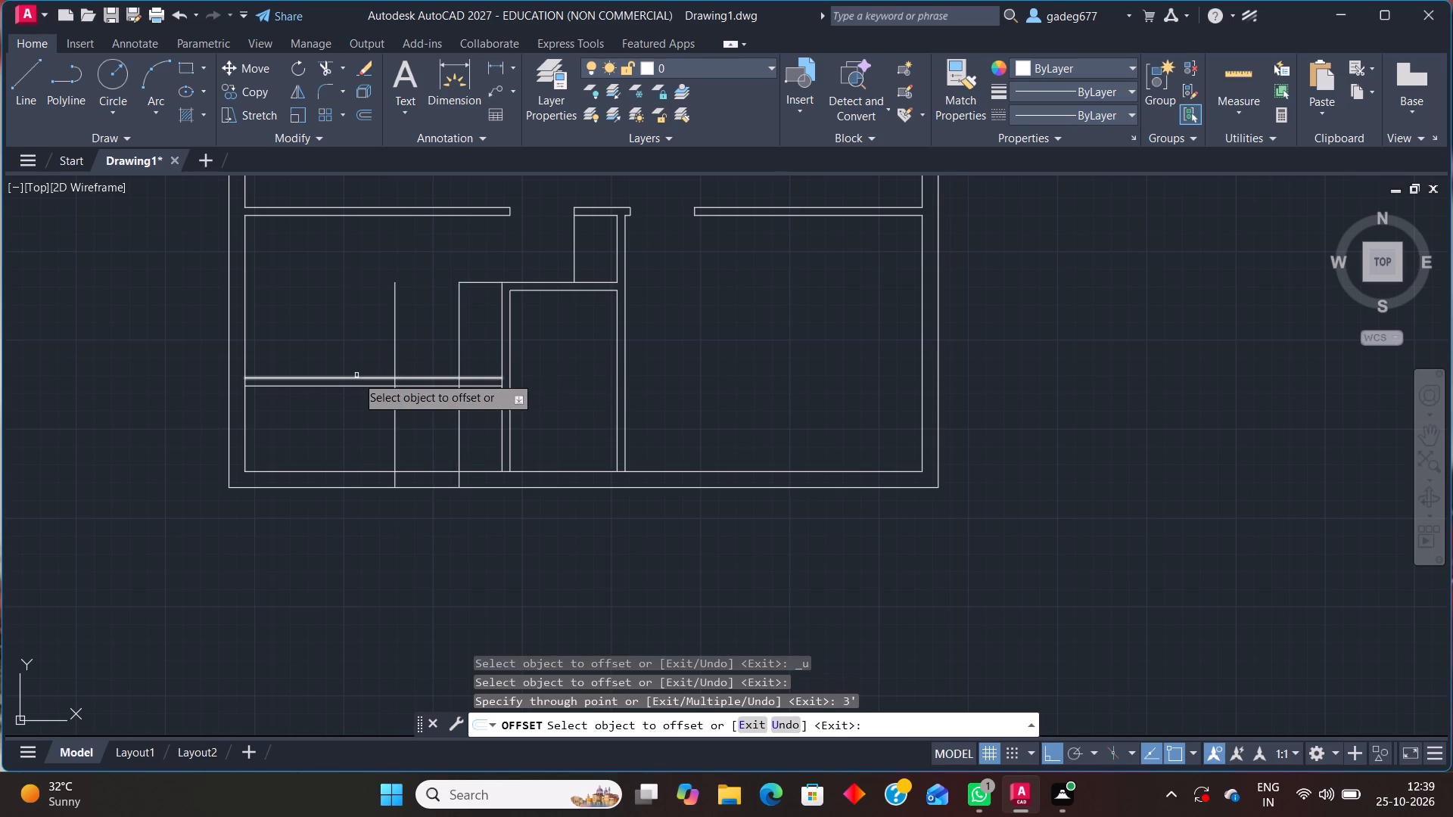
{"action": "key", "text": "Escape"}
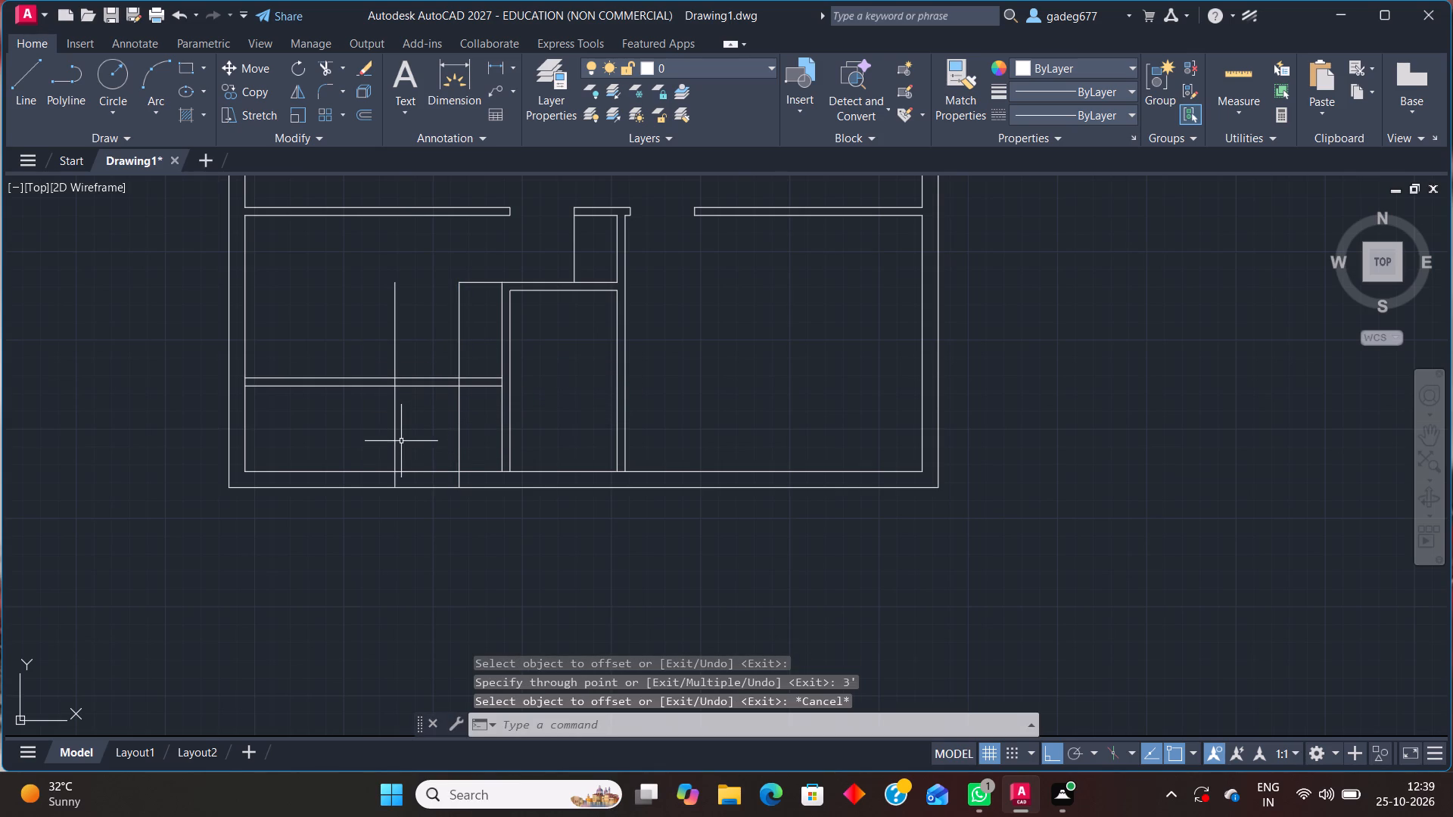
Stretch the offset line's bottom end up to the lower line of the left room's horizontal partition.
{"action": "left_click", "coordinate": [391, 454]}
{"action": "left_click", "coordinate": [397, 447]}
{"action": "left_click", "coordinate": [397, 442]}
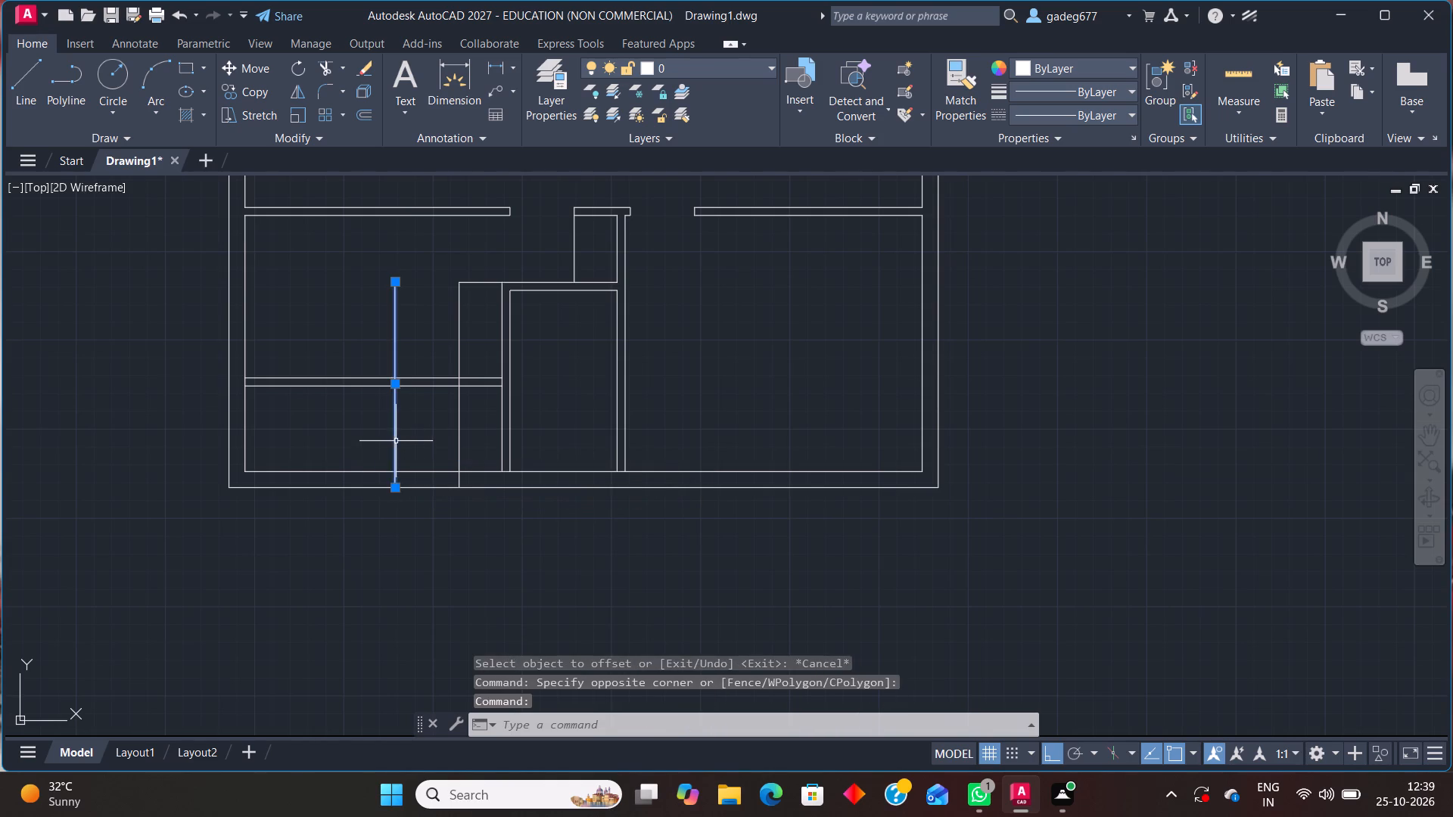
{"action": "left_click", "coordinate": [393, 490]}
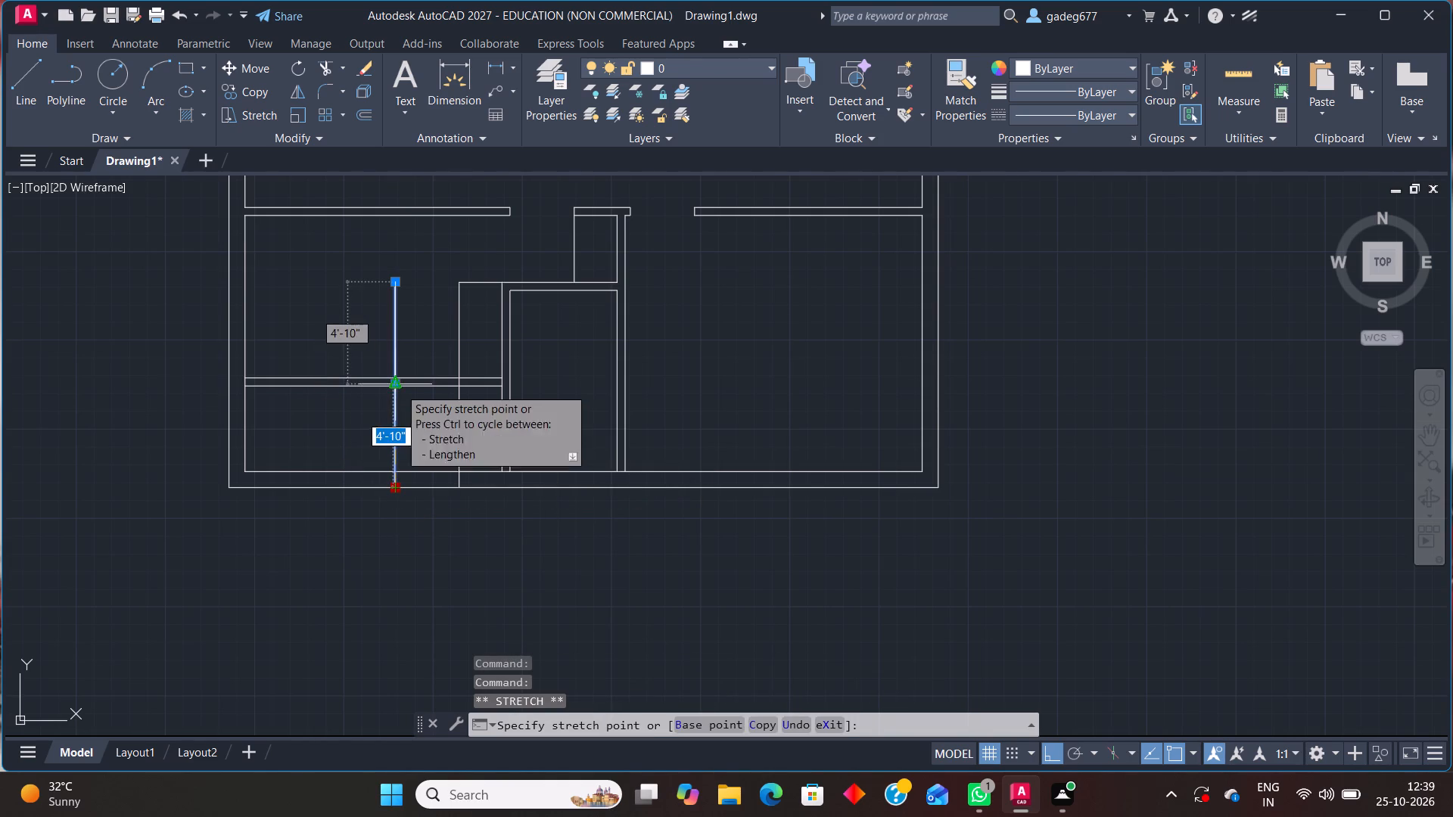
{"action": "scroll", "coordinate": [396, 396], "scroll_direction": "up", "scroll_amount": 6}
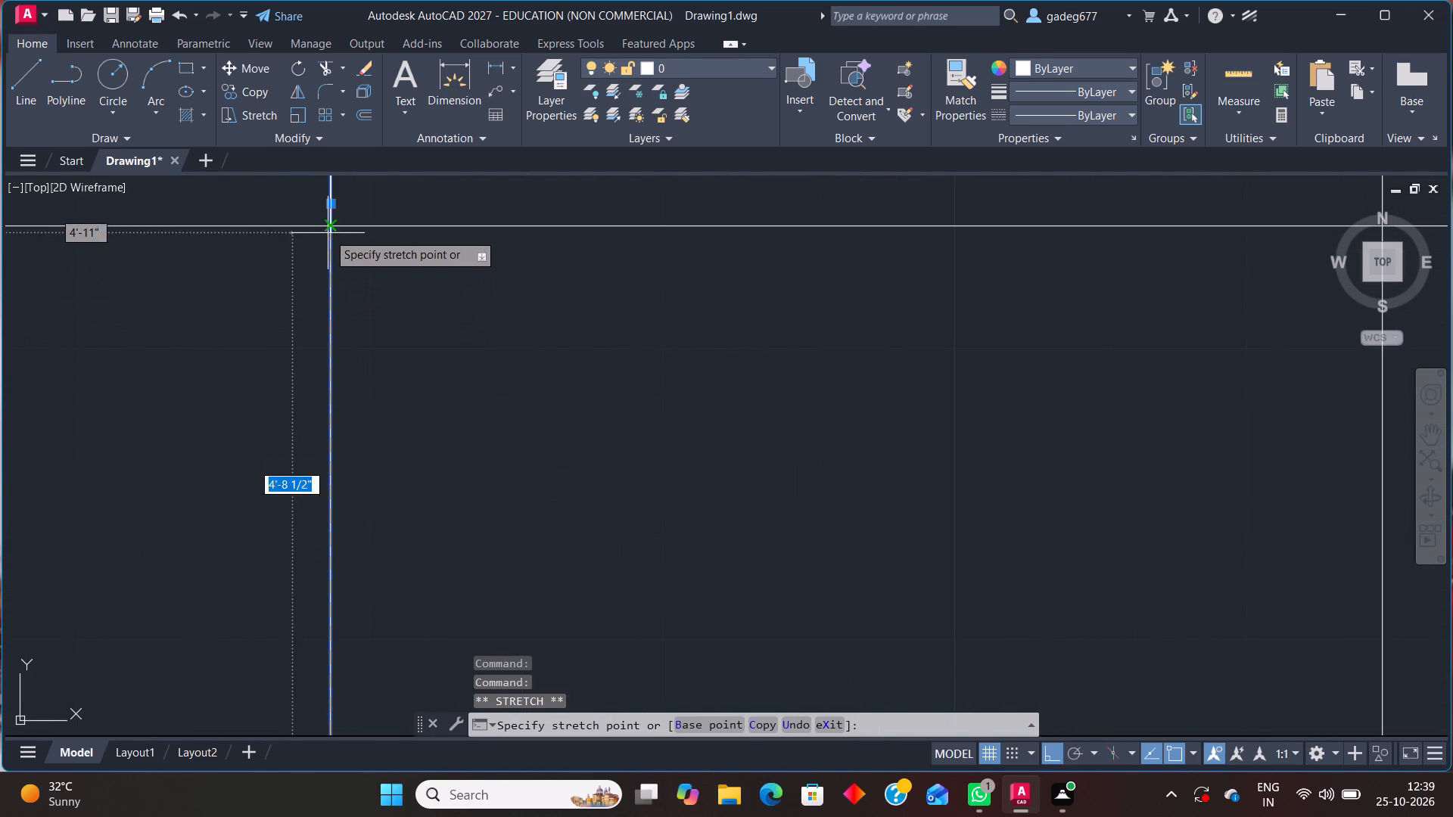
{"action": "left_click", "coordinate": [328, 226]}
{"action": "key", "text": "Escape"}
{"action": "scroll", "coordinate": [367, 440], "scroll_direction": "down", "scroll_amount": 3}
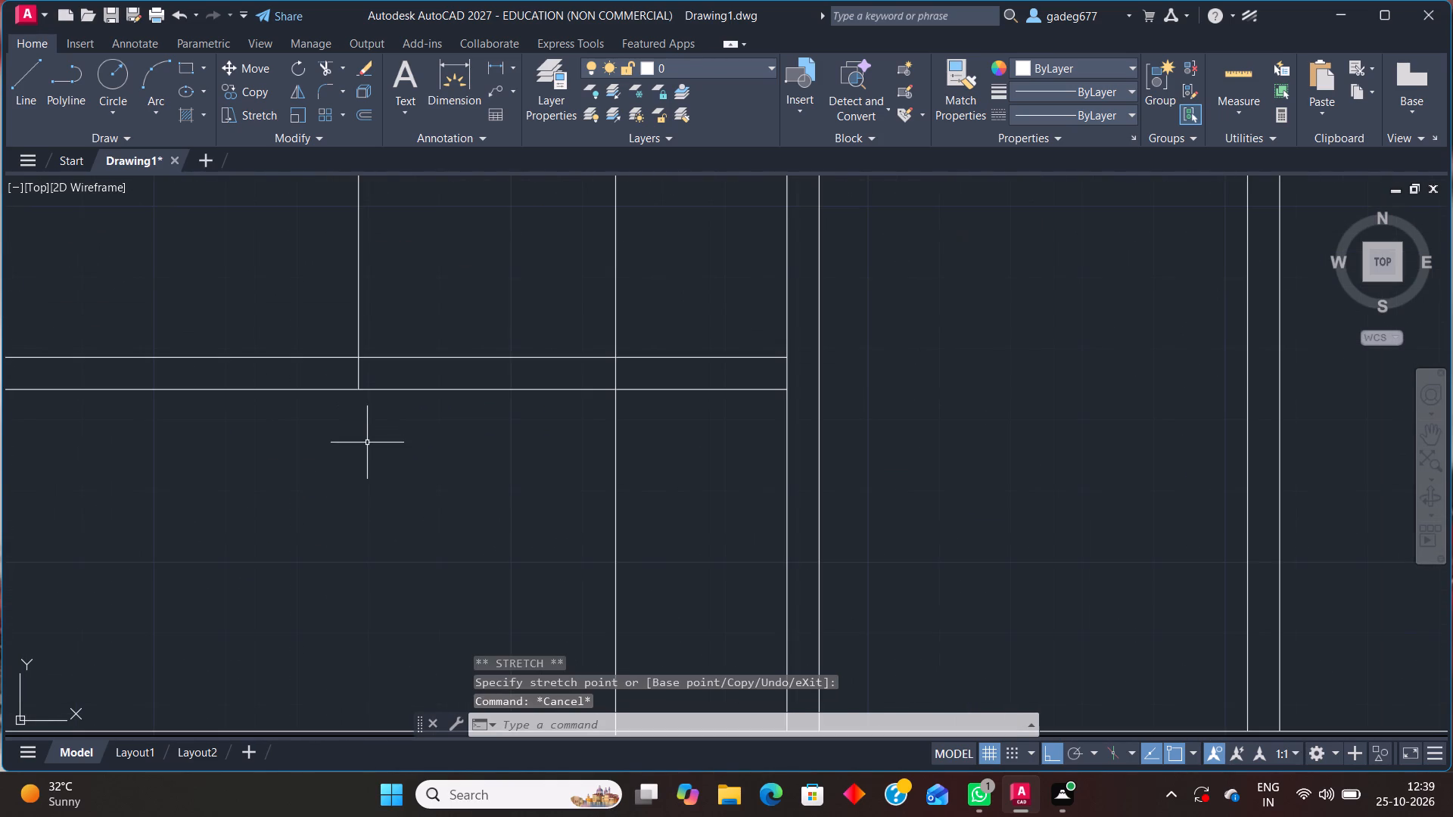
{"action": "scroll", "coordinate": [367, 447], "scroll_direction": "down", "scroll_amount": 3}
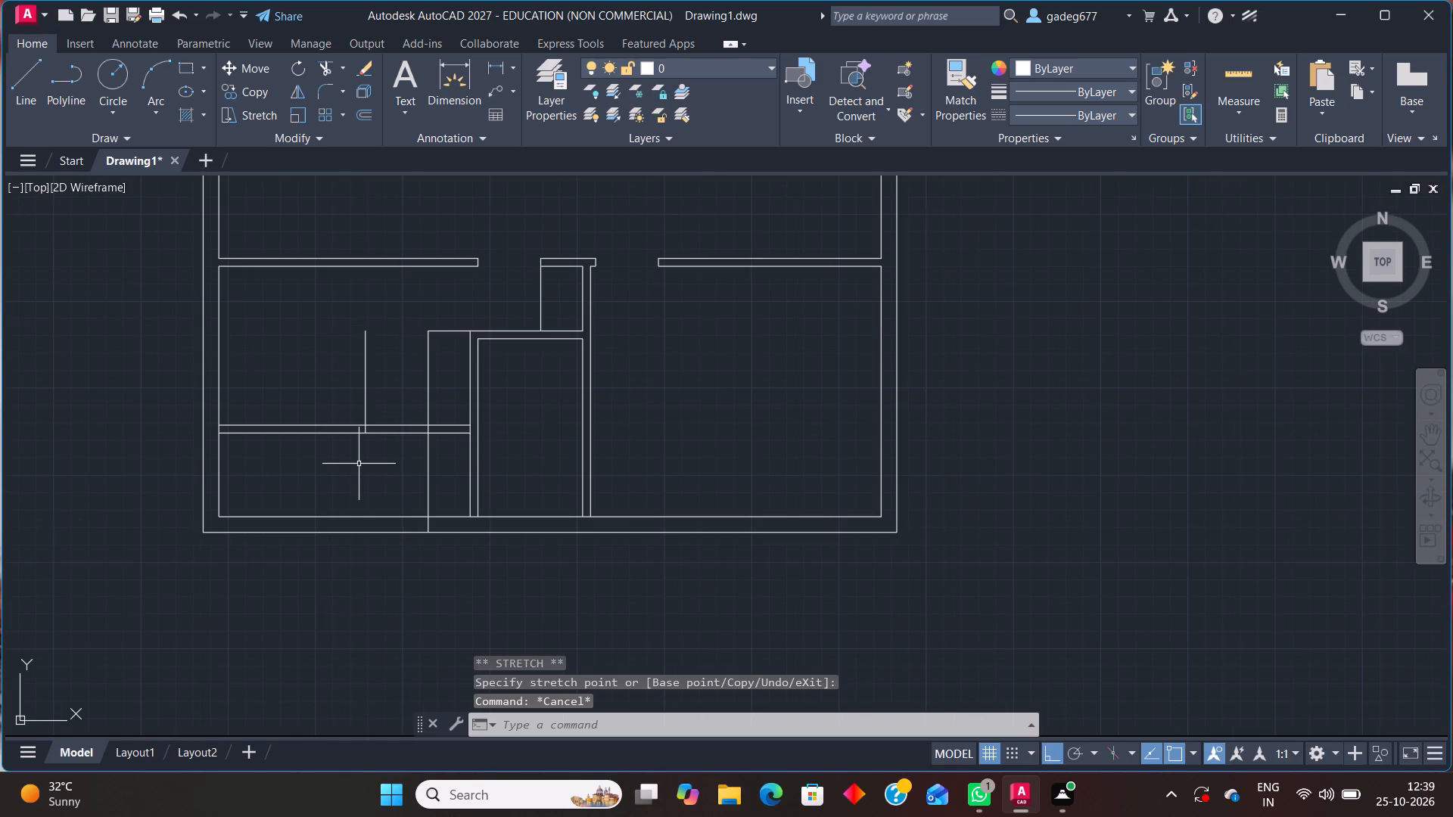
Trim the offset line above the horizontal partition and the partition's two lines between the verticals, leaving a 3' opening.
{"action": "type", "text": "tr"}
{"action": "key", "text": "Return"}
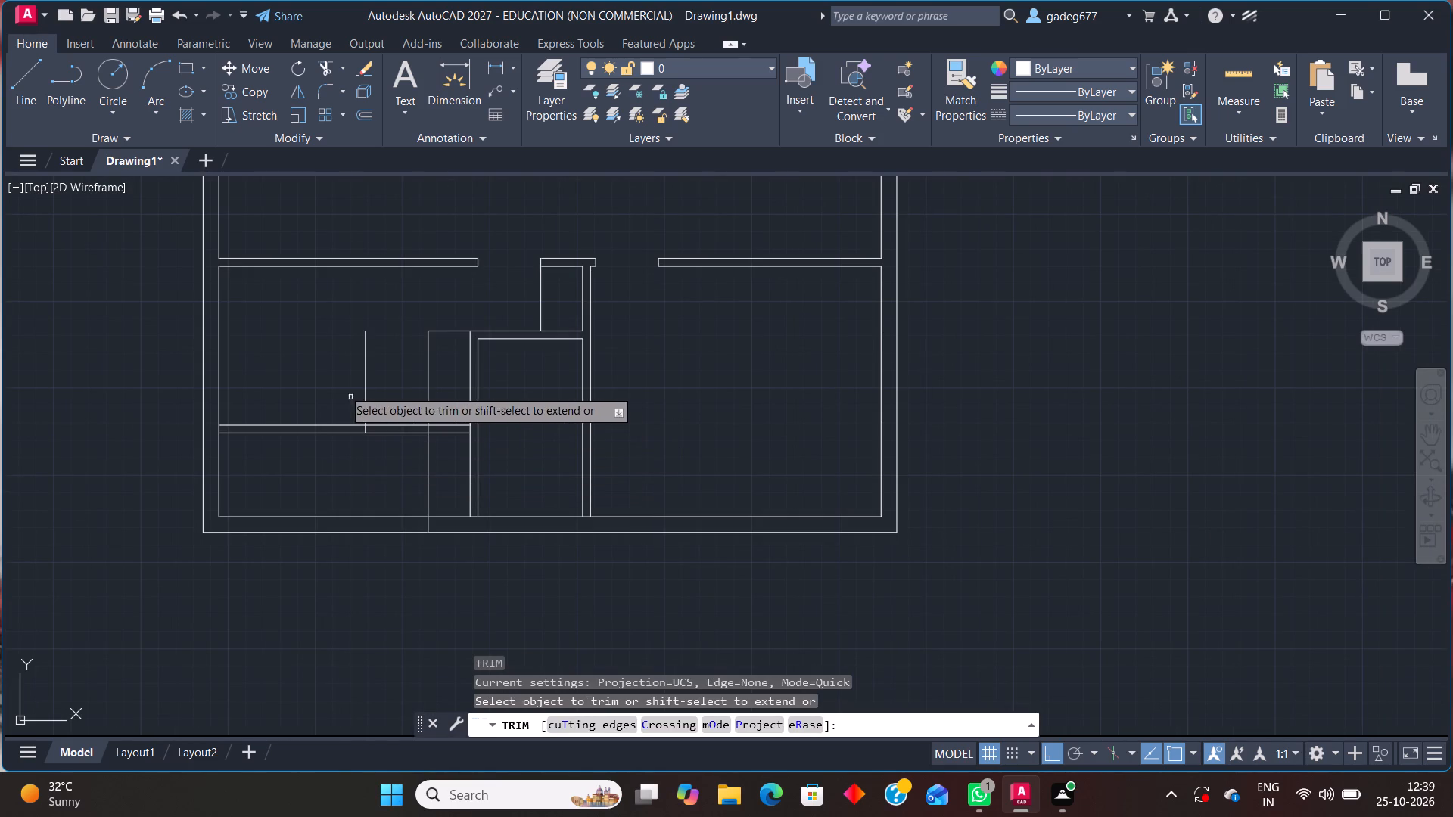
{"action": "left_click", "coordinate": [337, 374]}
{"action": "left_click_drag", "start_coordinate": [362, 371], "coordinate": [373, 370]}
{"action": "left_click", "coordinate": [378, 368]}
{"action": "left_click", "coordinate": [343, 380]}
{"action": "left_click", "coordinate": [414, 403]}
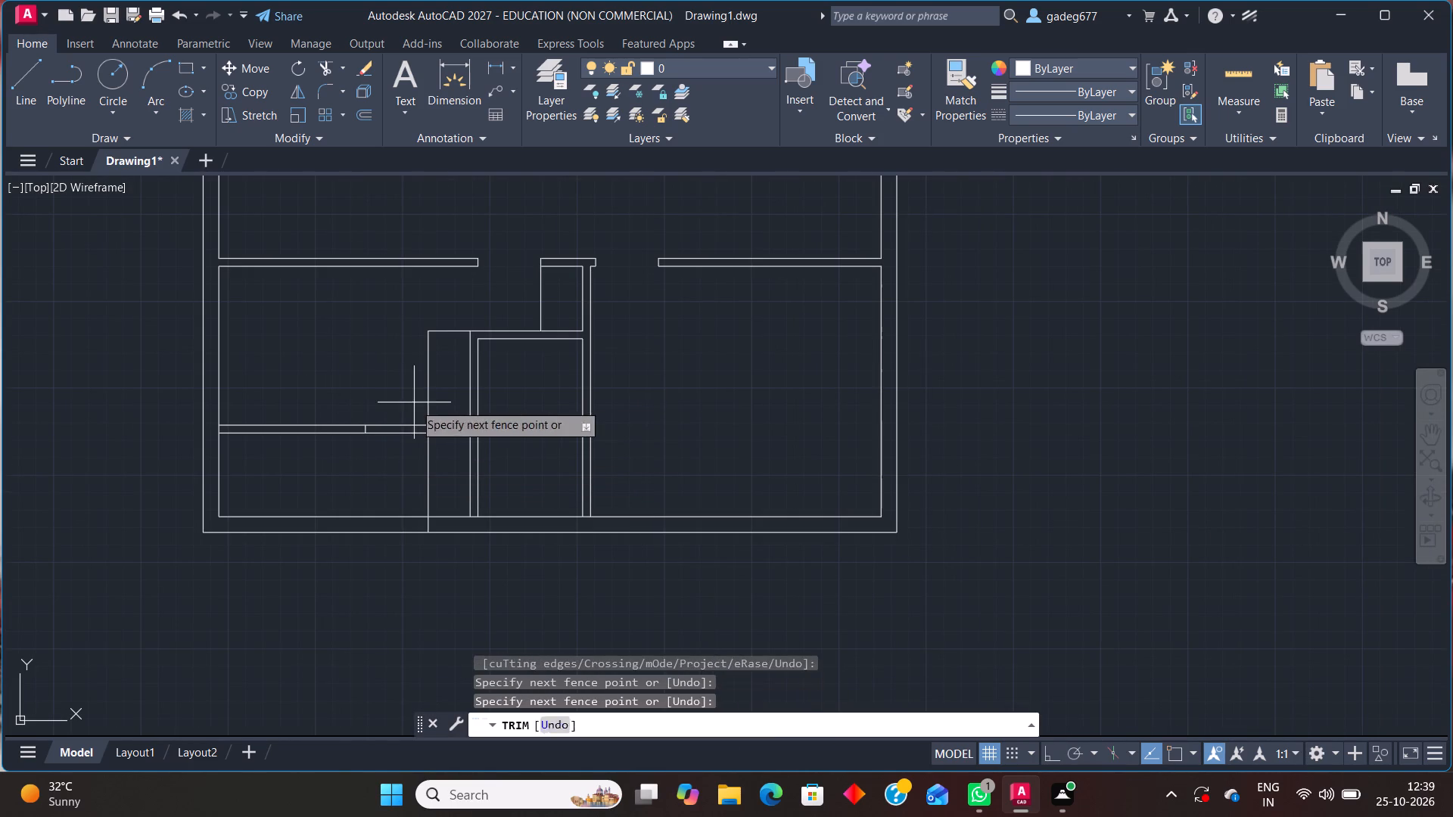
{"action": "left_click", "coordinate": [409, 470]}
{"action": "key", "text": "Escape"}
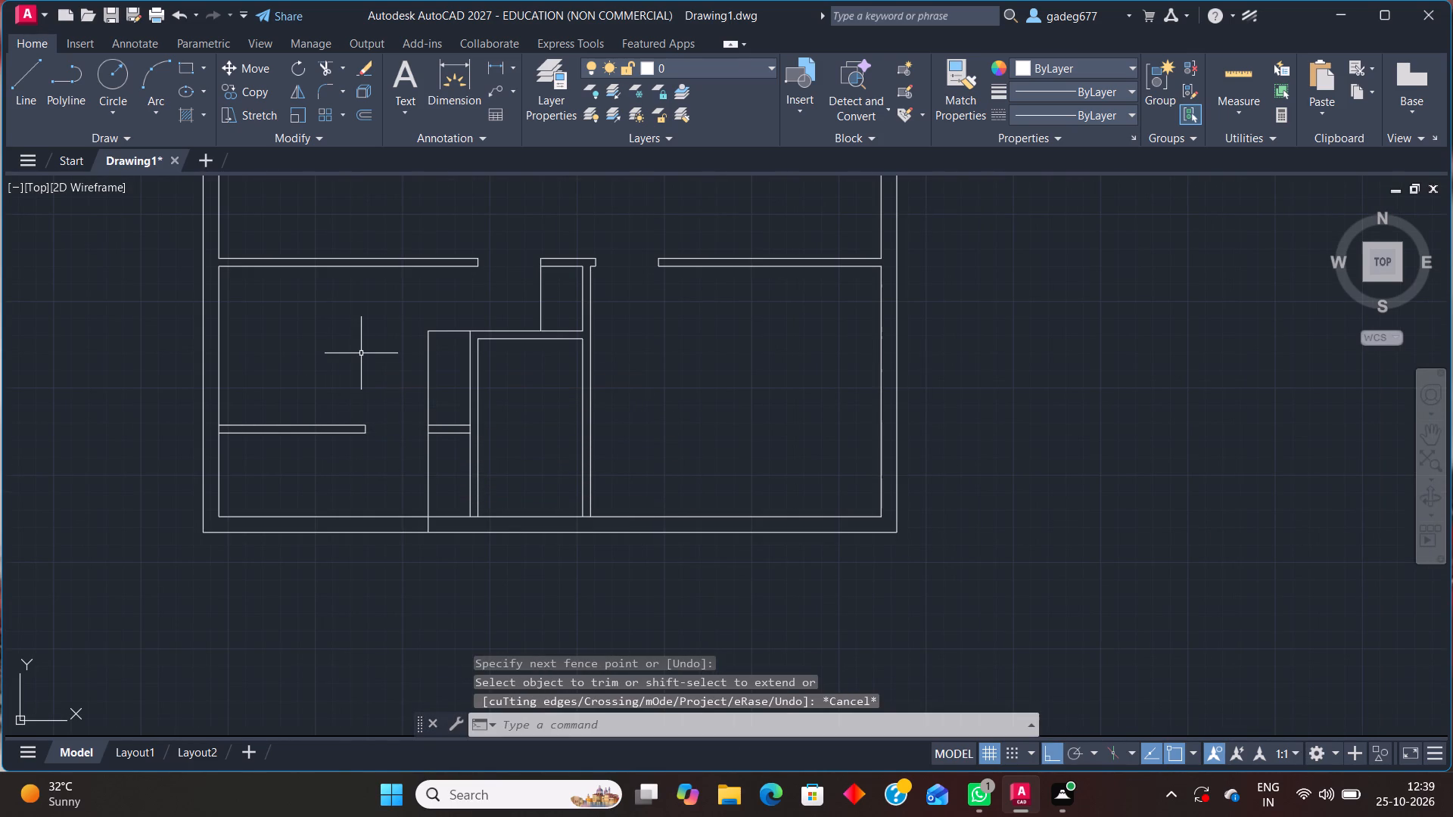
Draw a stepped line from the left room's top-left inner corner: 2' right, about 5'-6 1/2" down, about 5' right, down to the partition's end.
{"action": "key", "text": "l"}
{"action": "key", "text": "Return"}
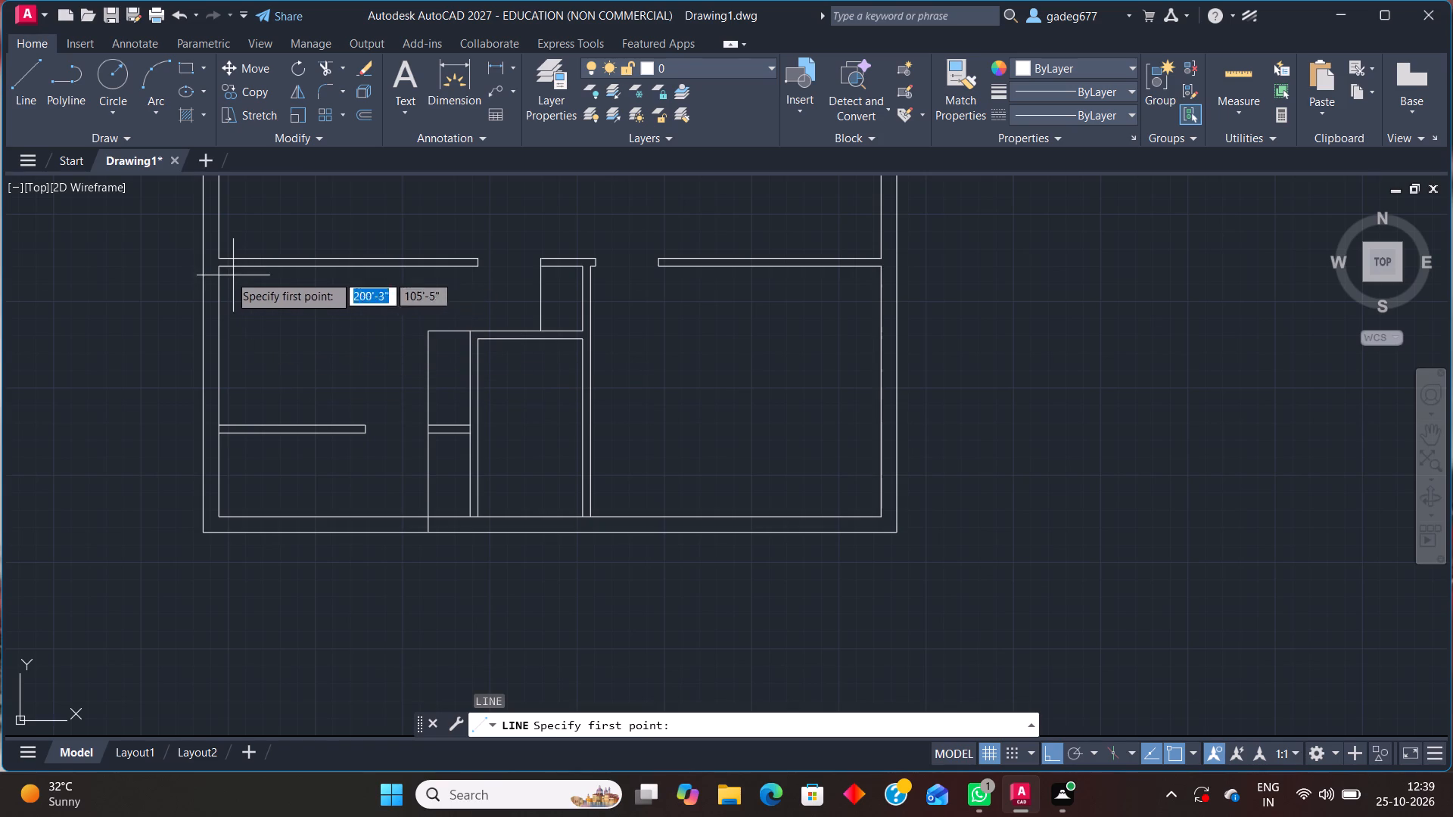
{"action": "scroll", "coordinate": [223, 271], "scroll_direction": "up", "scroll_amount": 3}
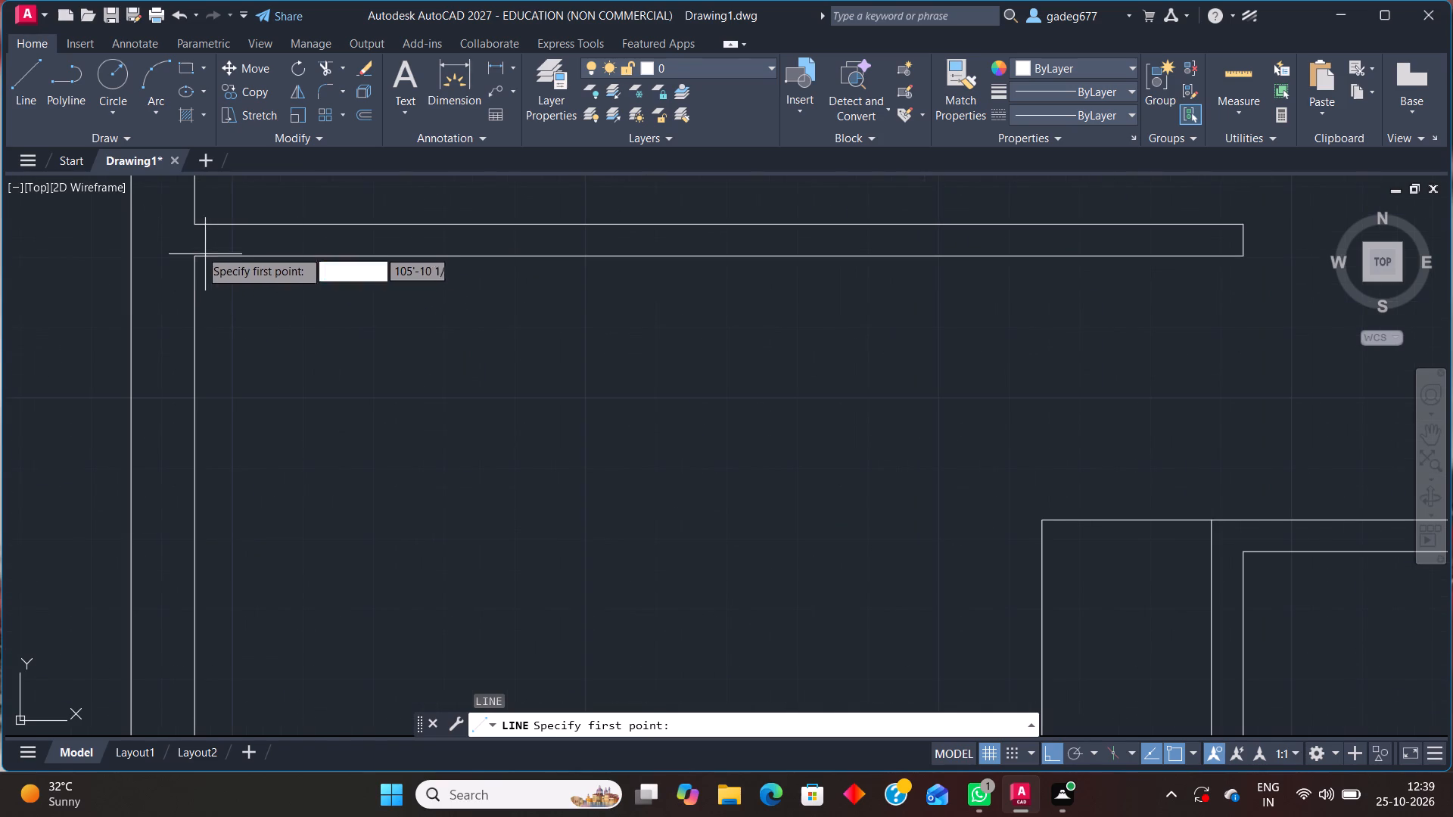
{"action": "left_click", "coordinate": [198, 254]}
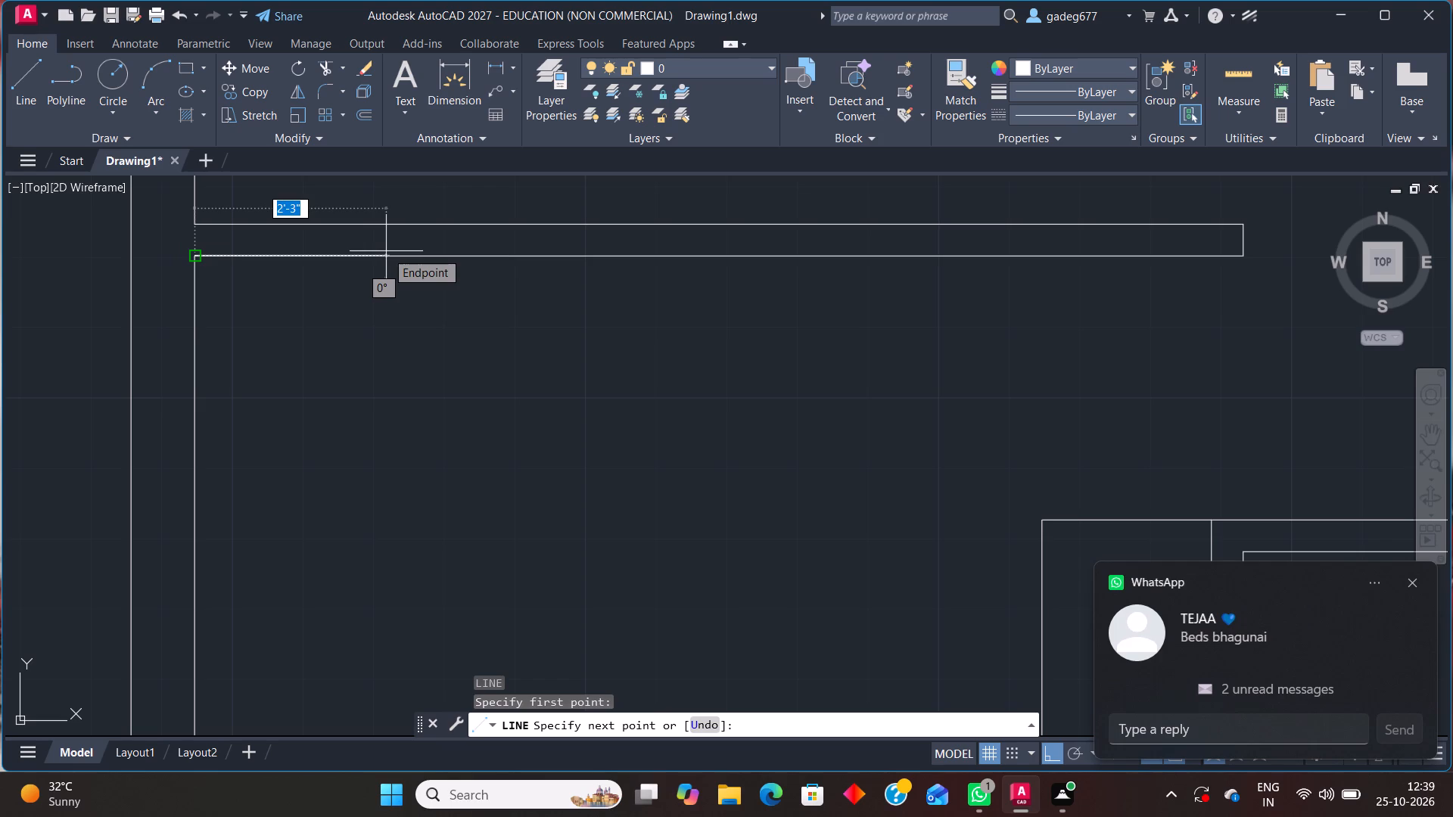
{"action": "type", "text": "2'"}
{"action": "key", "text": "Return"}
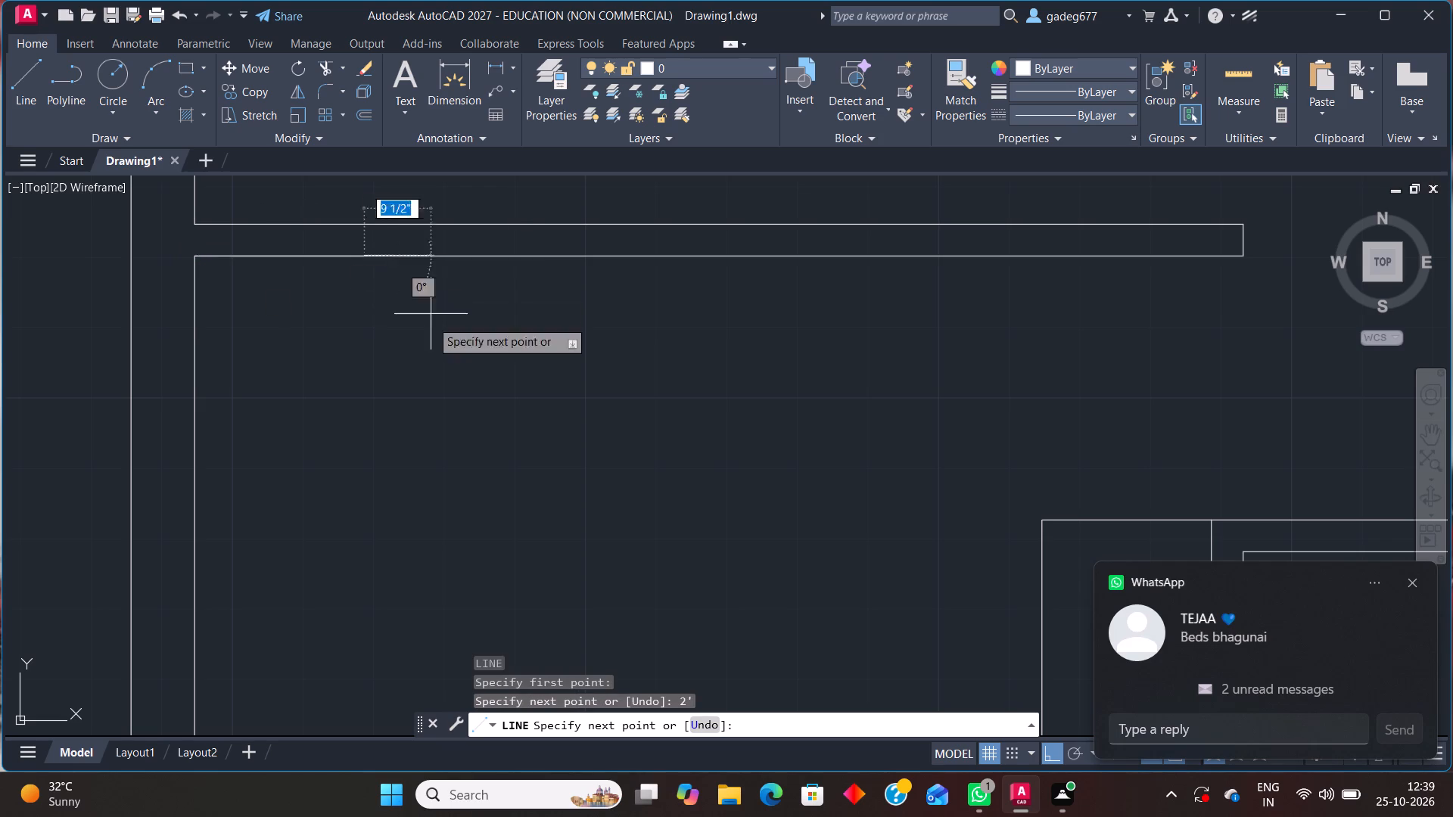
{"action": "scroll", "coordinate": [406, 538], "scroll_direction": "down", "scroll_amount": 2}
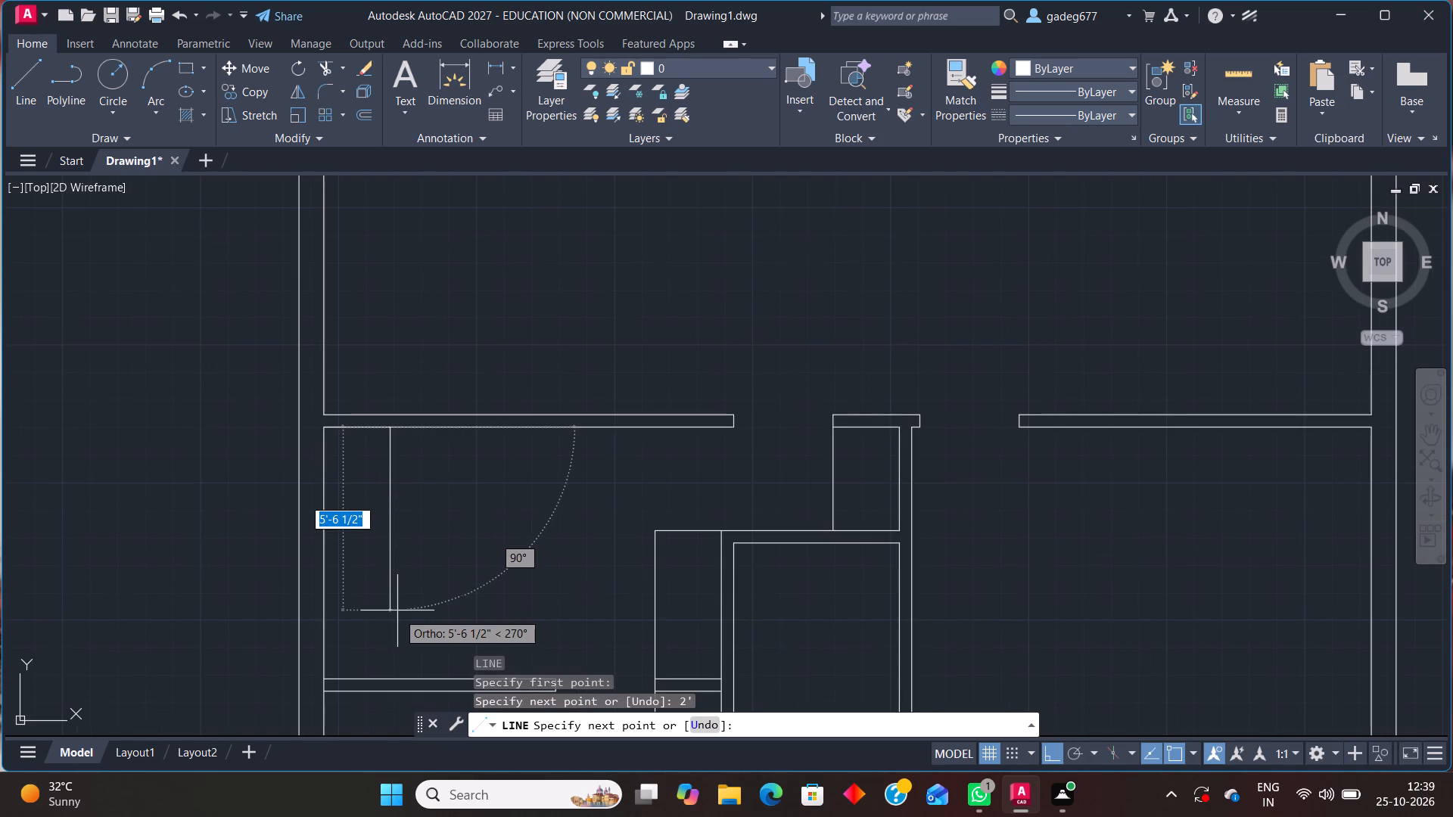
{"action": "middle_click_drag", "start_coordinate": [394, 606], "coordinate": [417, 447]}
{"action": "scroll", "coordinate": [425, 458], "scroll_direction": "up", "scroll_amount": 2}
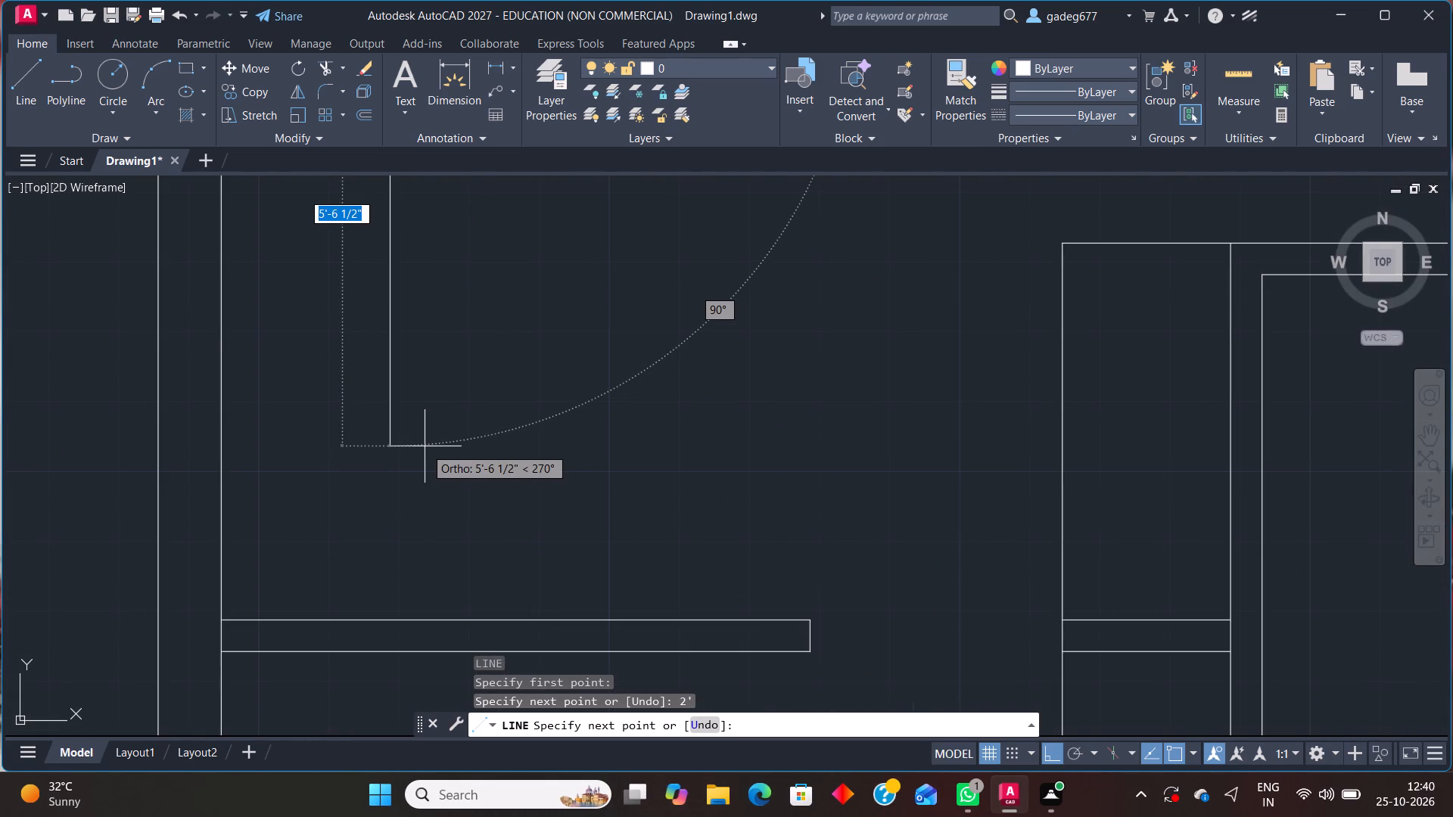
{"action": "left_click", "coordinate": [425, 447]}
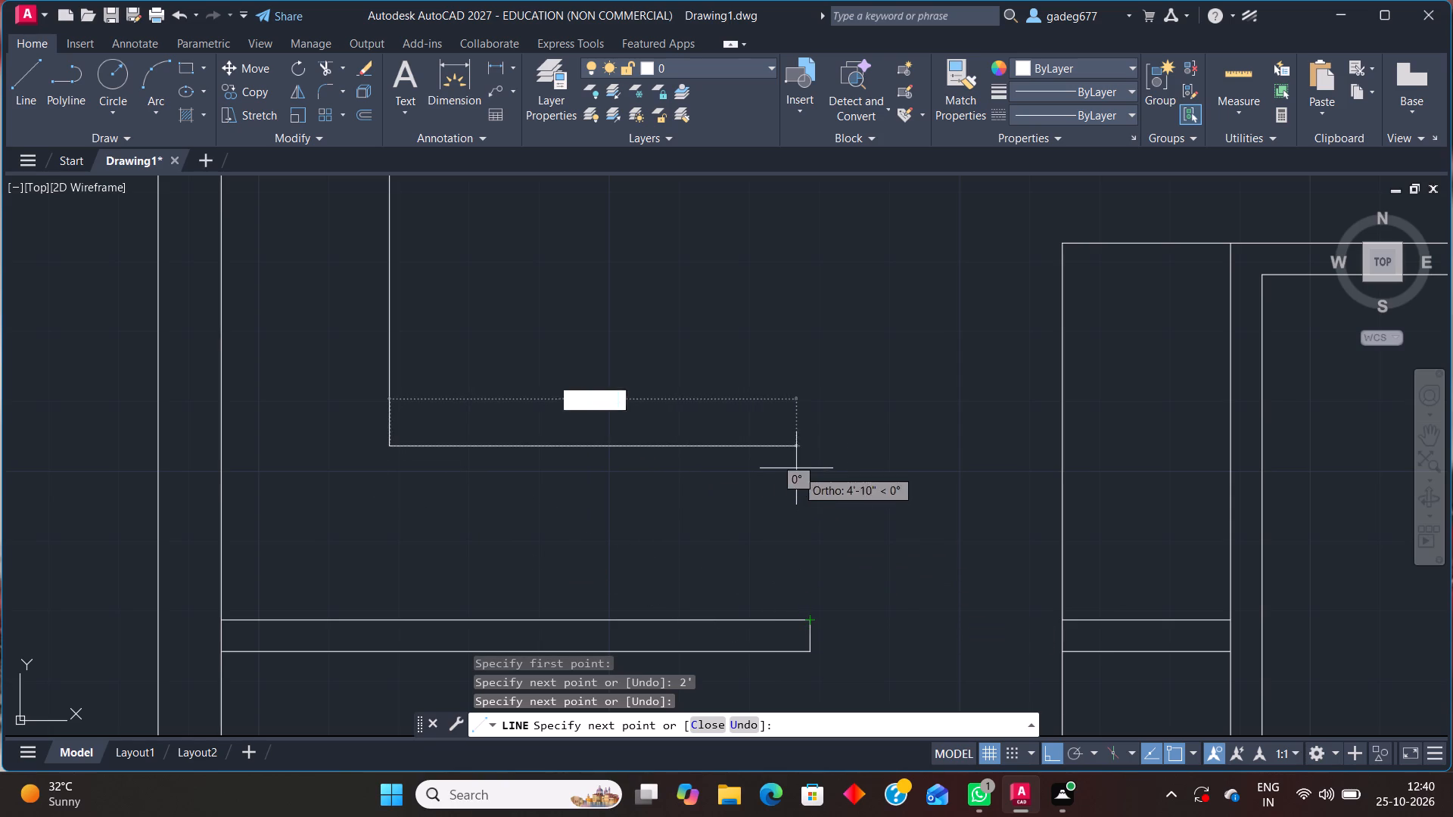
{"action": "left_click", "coordinate": [811, 444]}
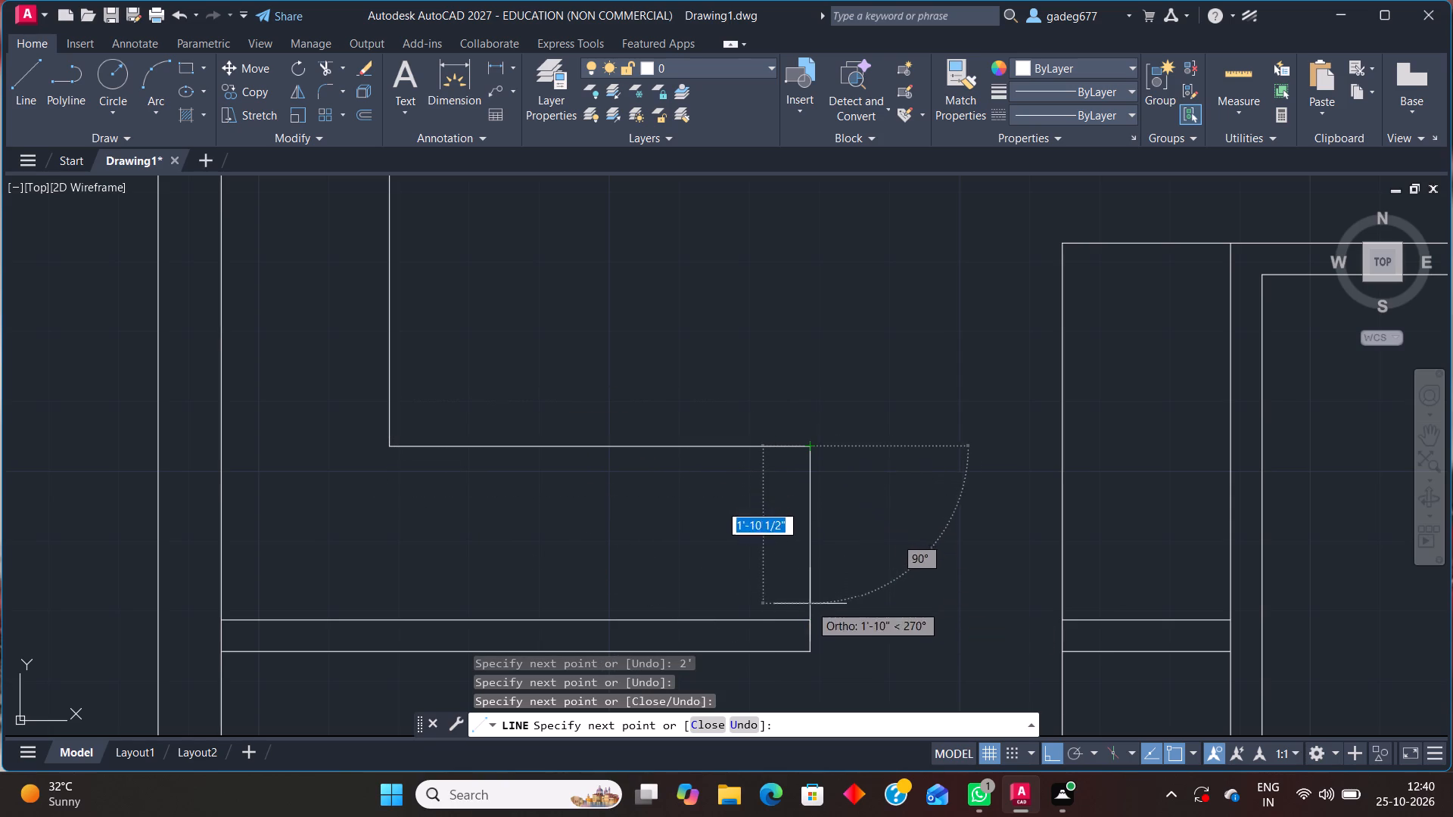
{"action": "left_click", "coordinate": [810, 620]}
{"action": "key", "text": "Escape"}
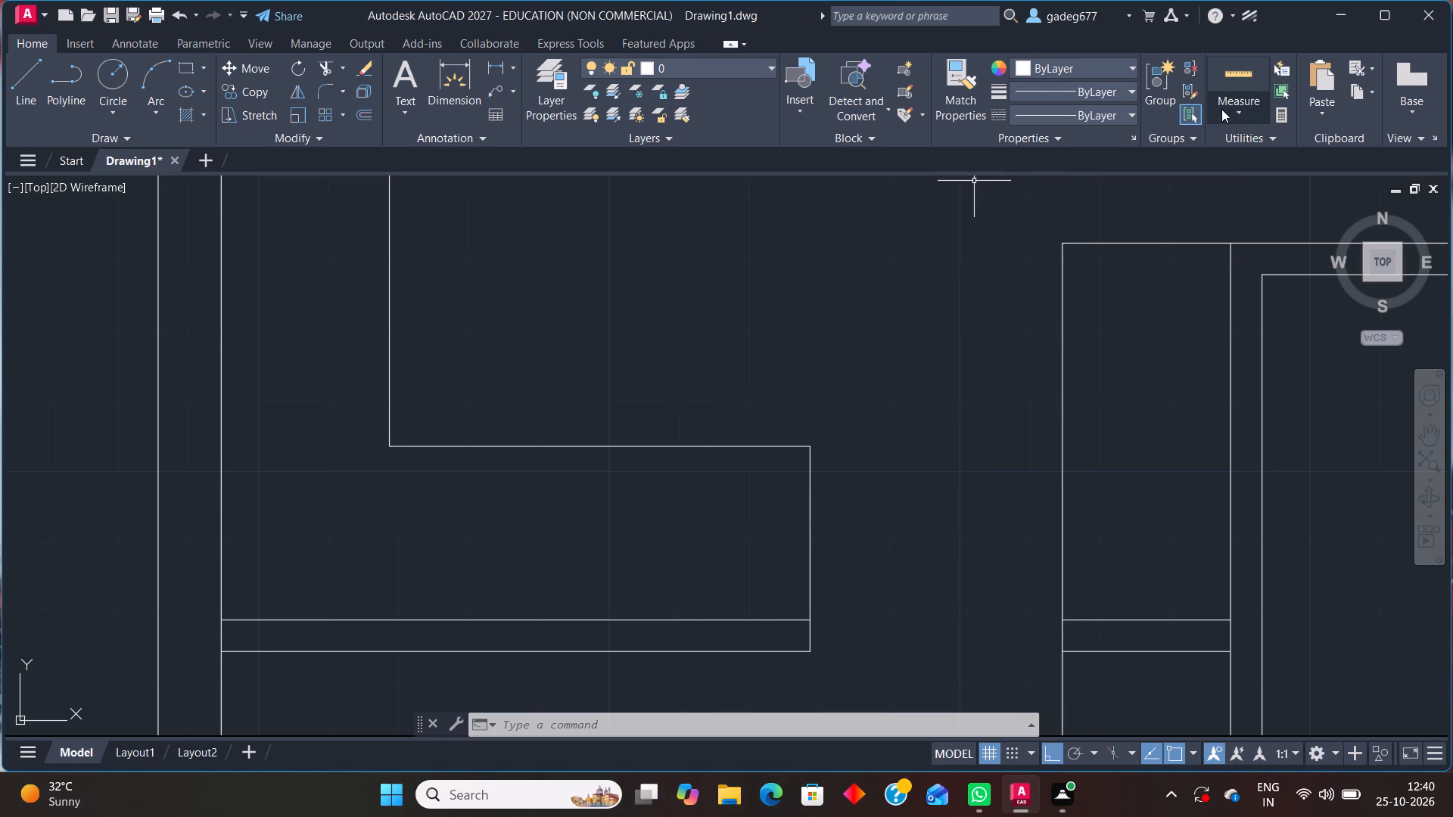
Measure the distances around the new stepped outline above the left room's partition.
{"action": "left_click", "coordinate": [1220, 77]}
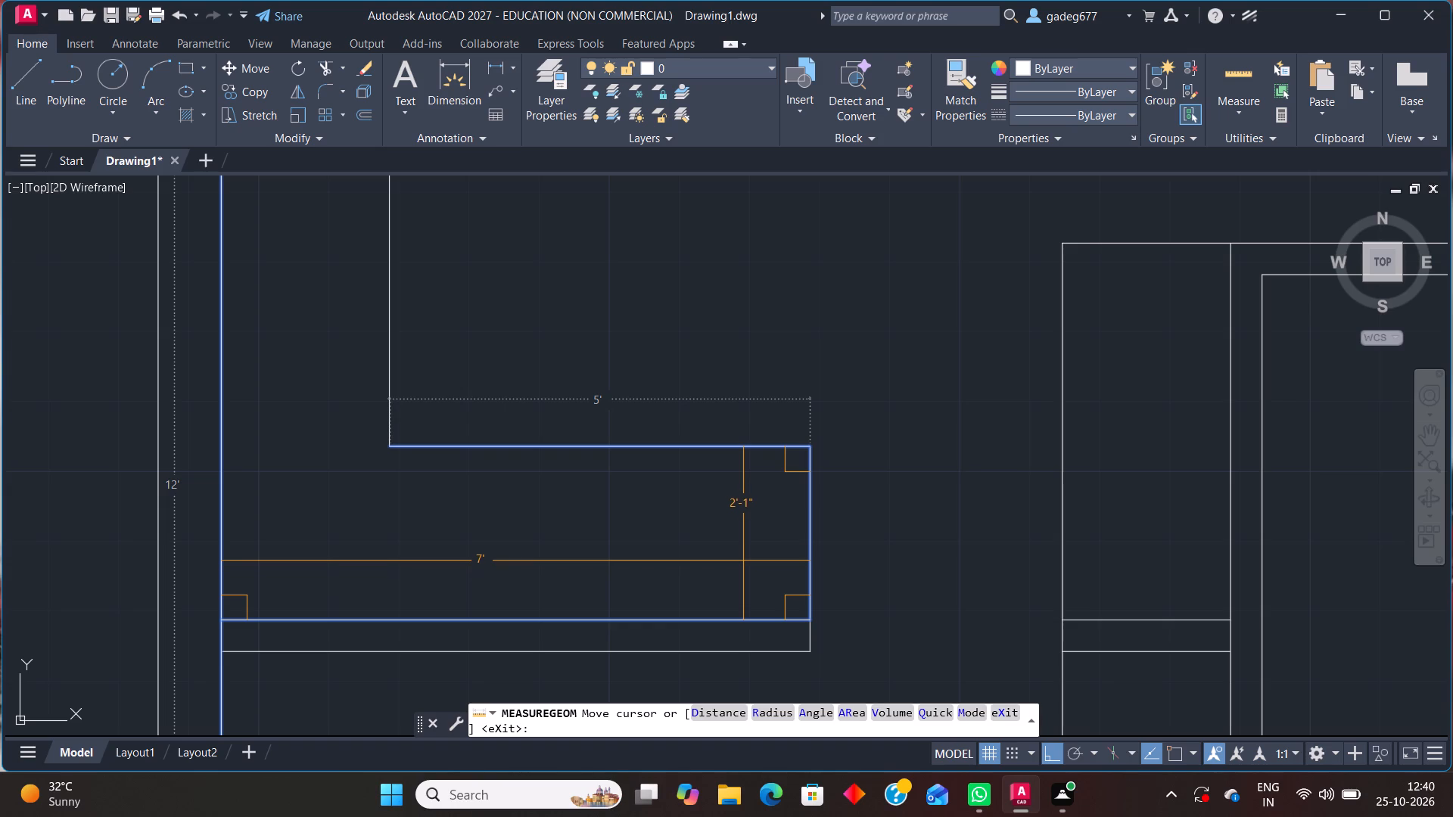
{"action": "key", "text": "Escape"}
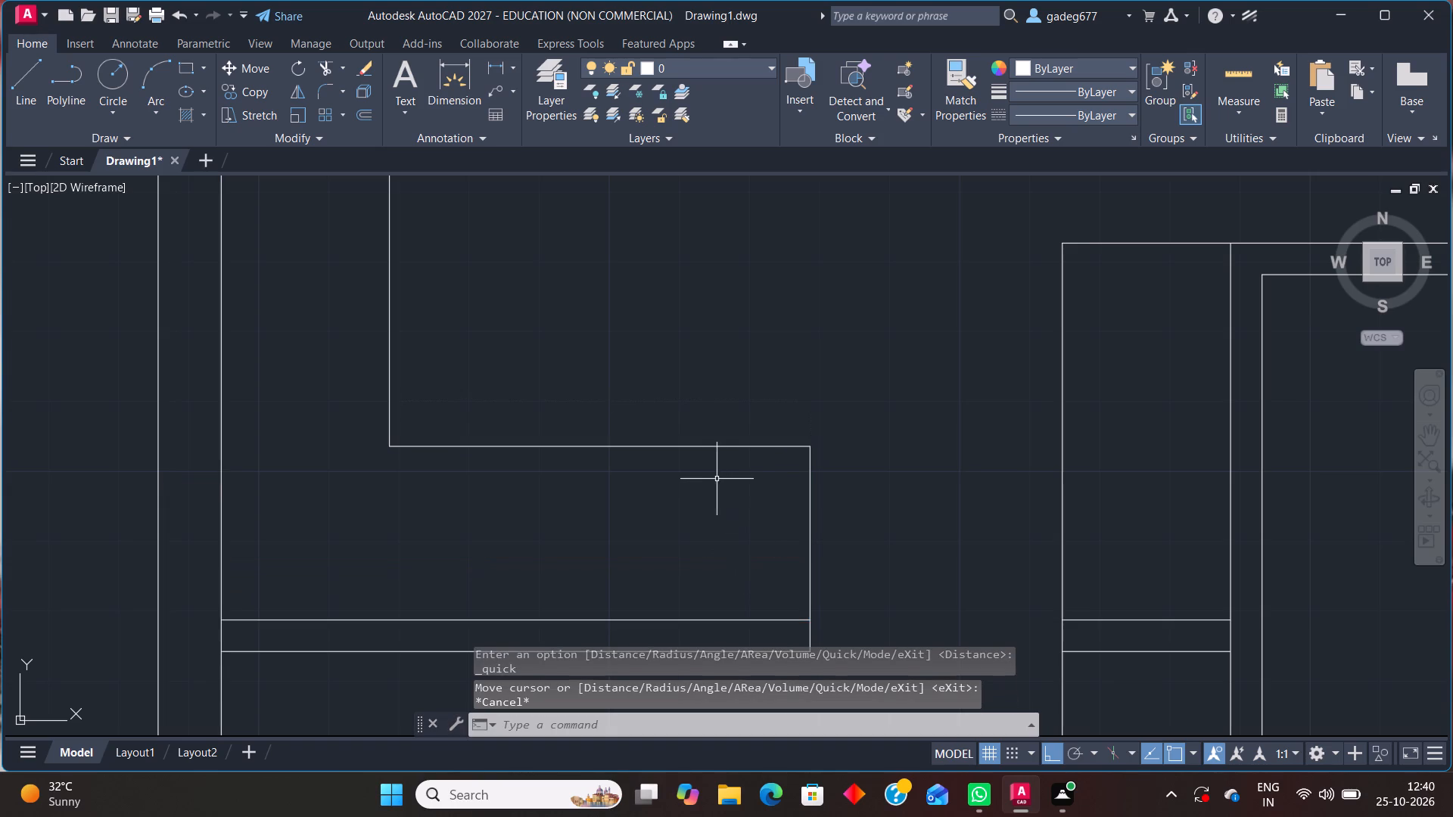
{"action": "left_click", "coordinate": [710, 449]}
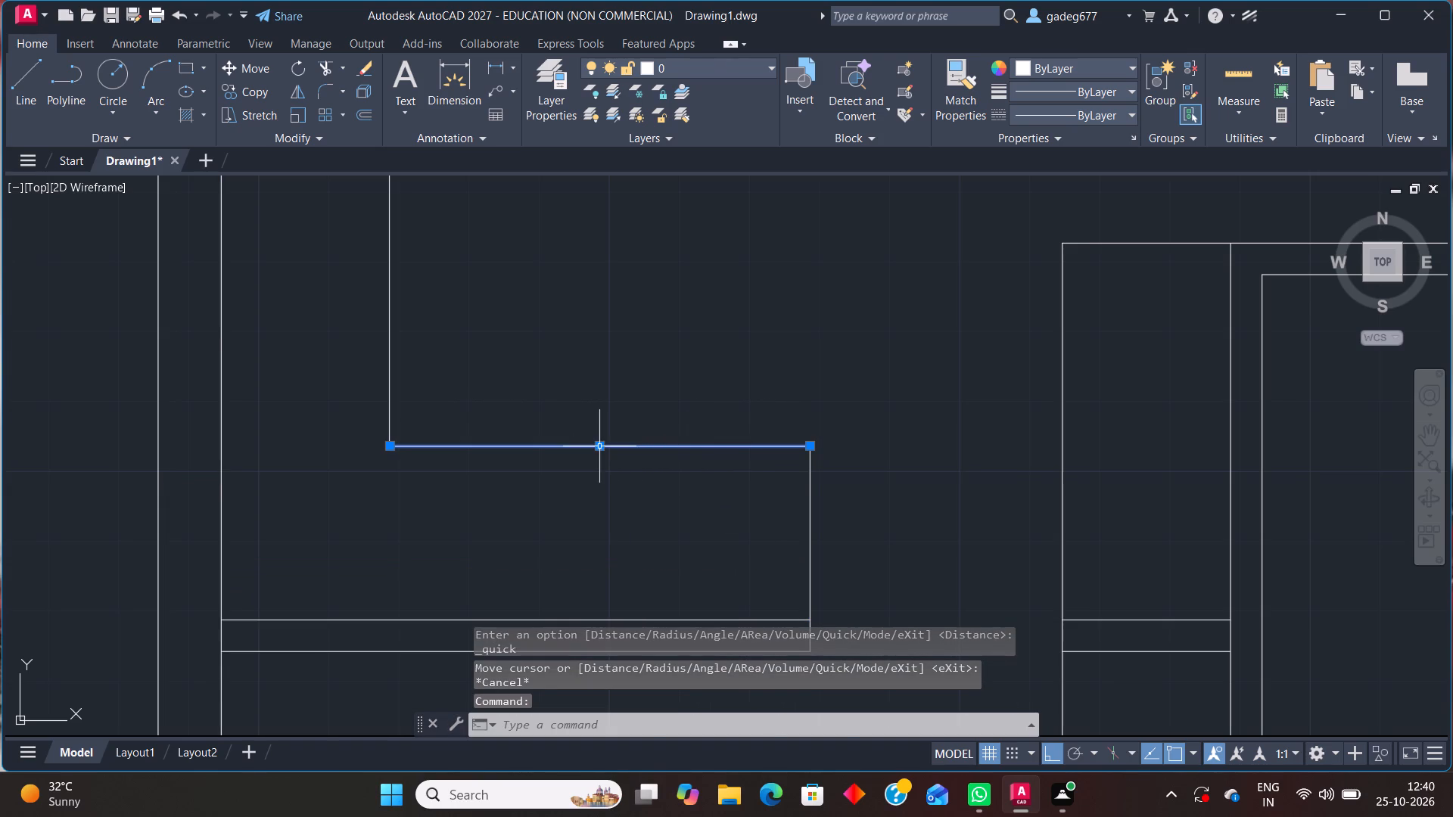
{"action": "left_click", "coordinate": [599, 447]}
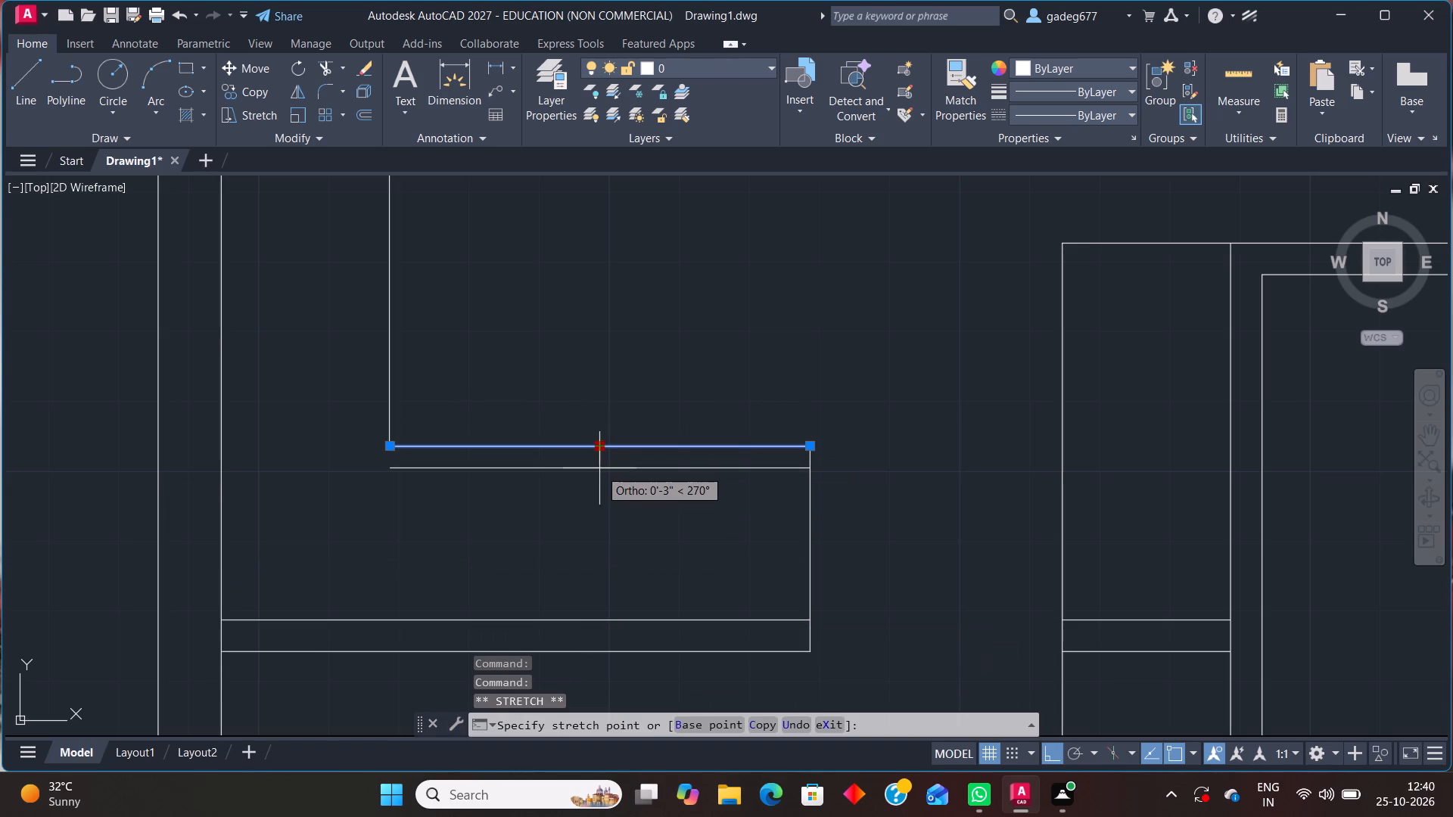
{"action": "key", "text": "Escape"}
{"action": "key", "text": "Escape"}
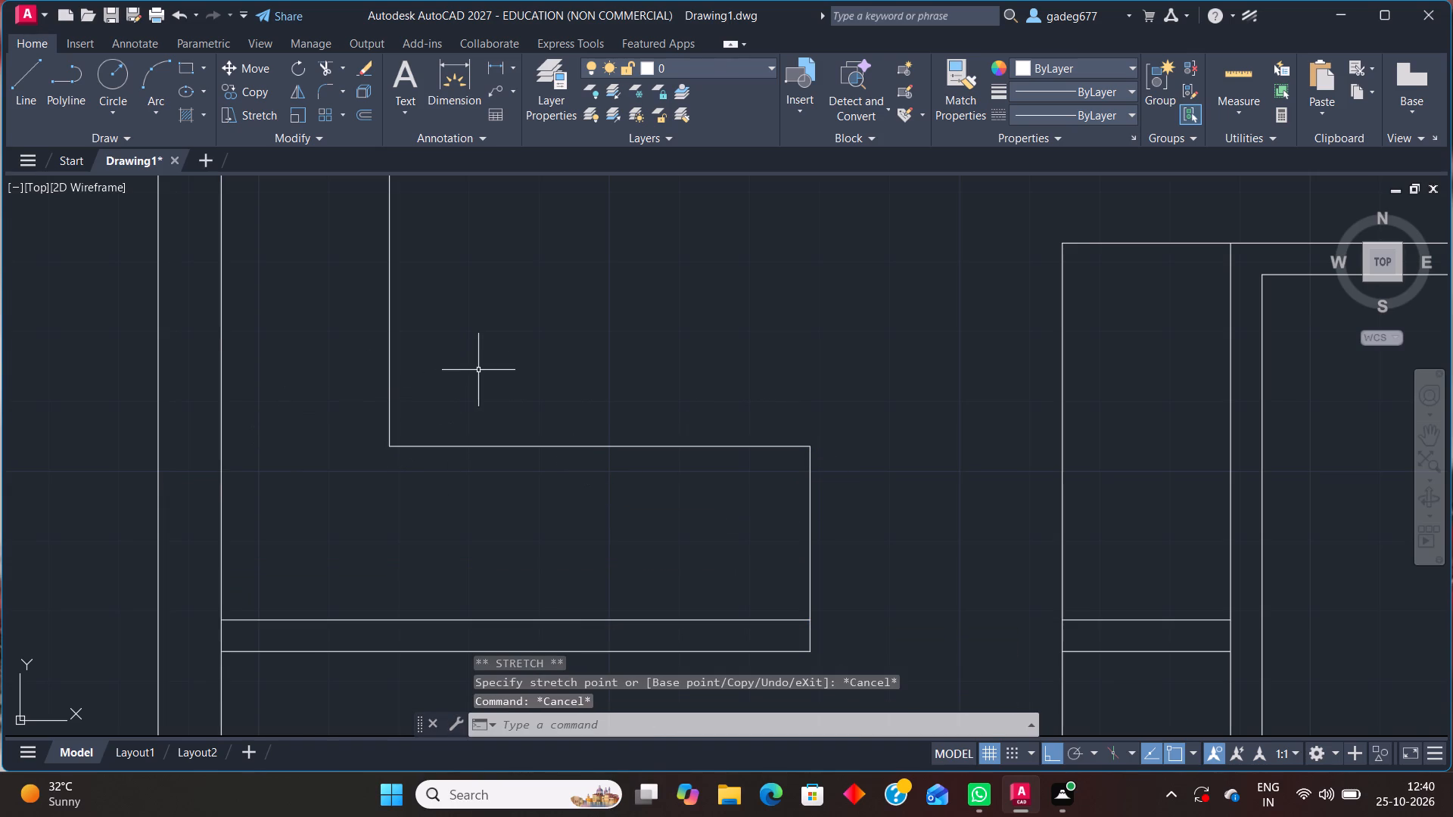
Open DesignCenter and look through the sink blocks of 05-02-sinks.dwg.
{"action": "scroll", "coordinate": [540, 365], "scroll_direction": "down", "scroll_amount": 2}
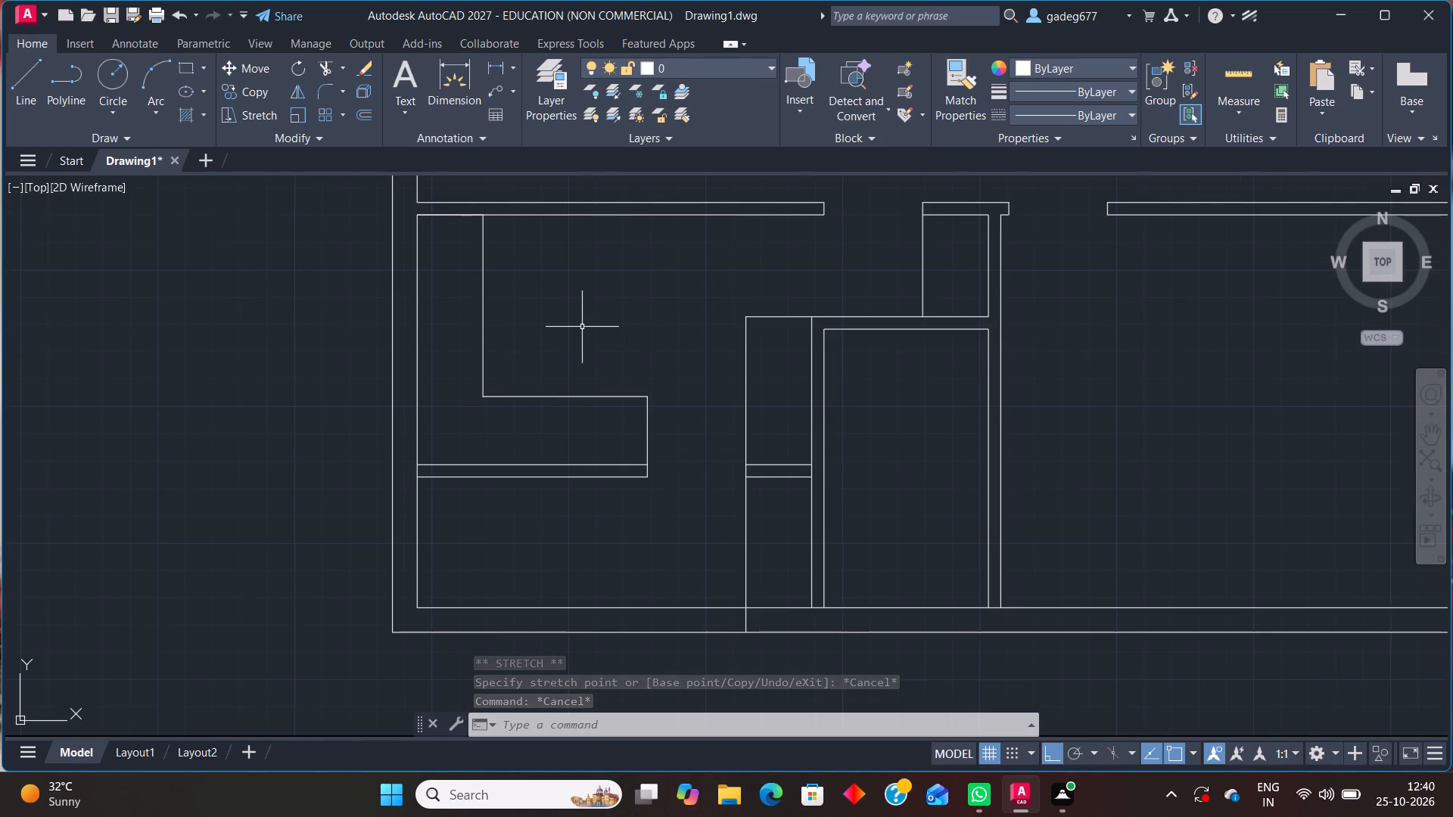
{"action": "middle_click_drag", "start_coordinate": [576, 323], "coordinate": [571, 262]}
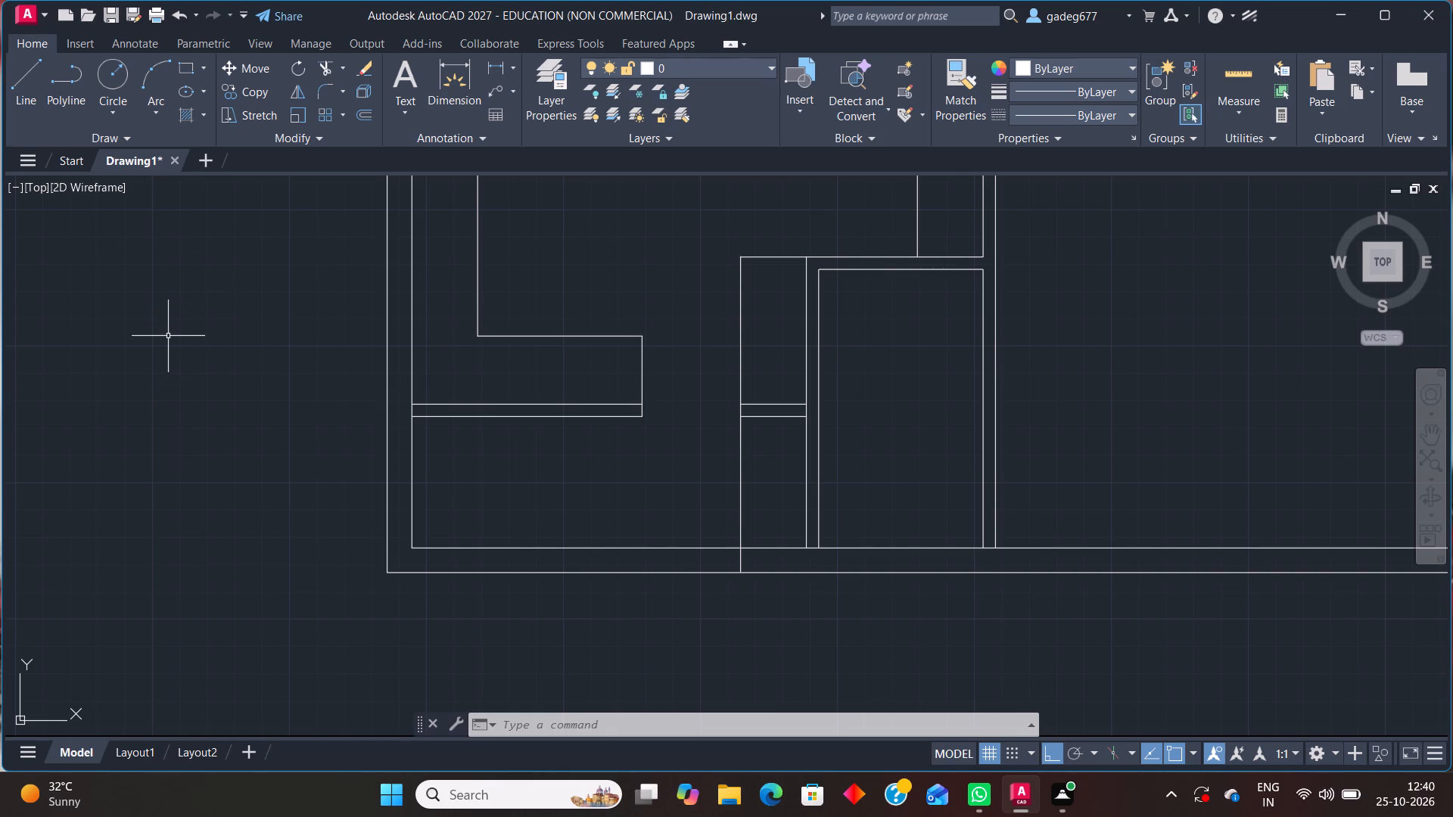
{"action": "key", "text": "ctrl+2"}
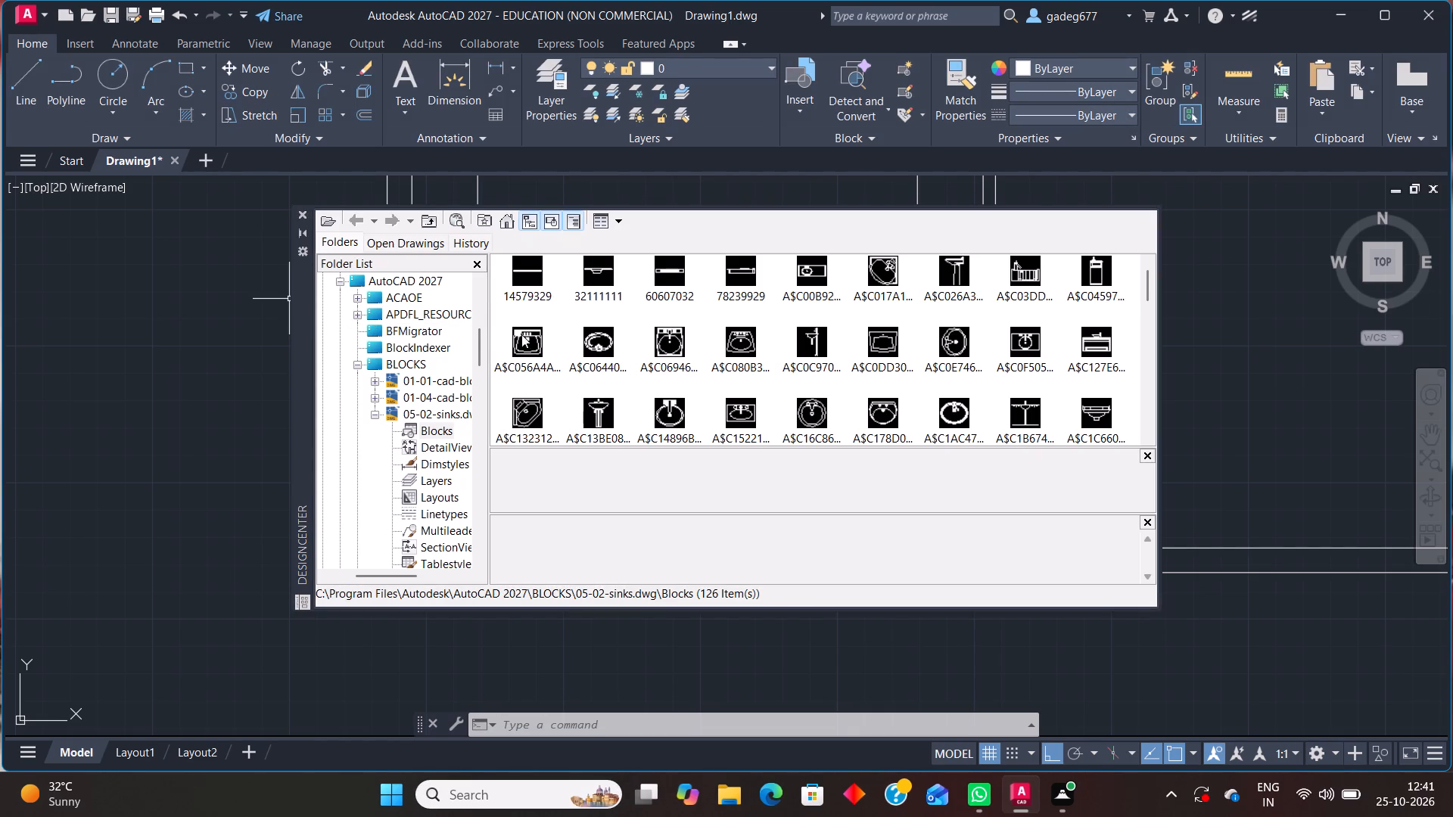
{"action": "scroll", "coordinate": [687, 334], "scroll_direction": "up", "scroll_amount": 2}
{"action": "scroll", "coordinate": [721, 310], "scroll_direction": "down", "scroll_amount": 2}
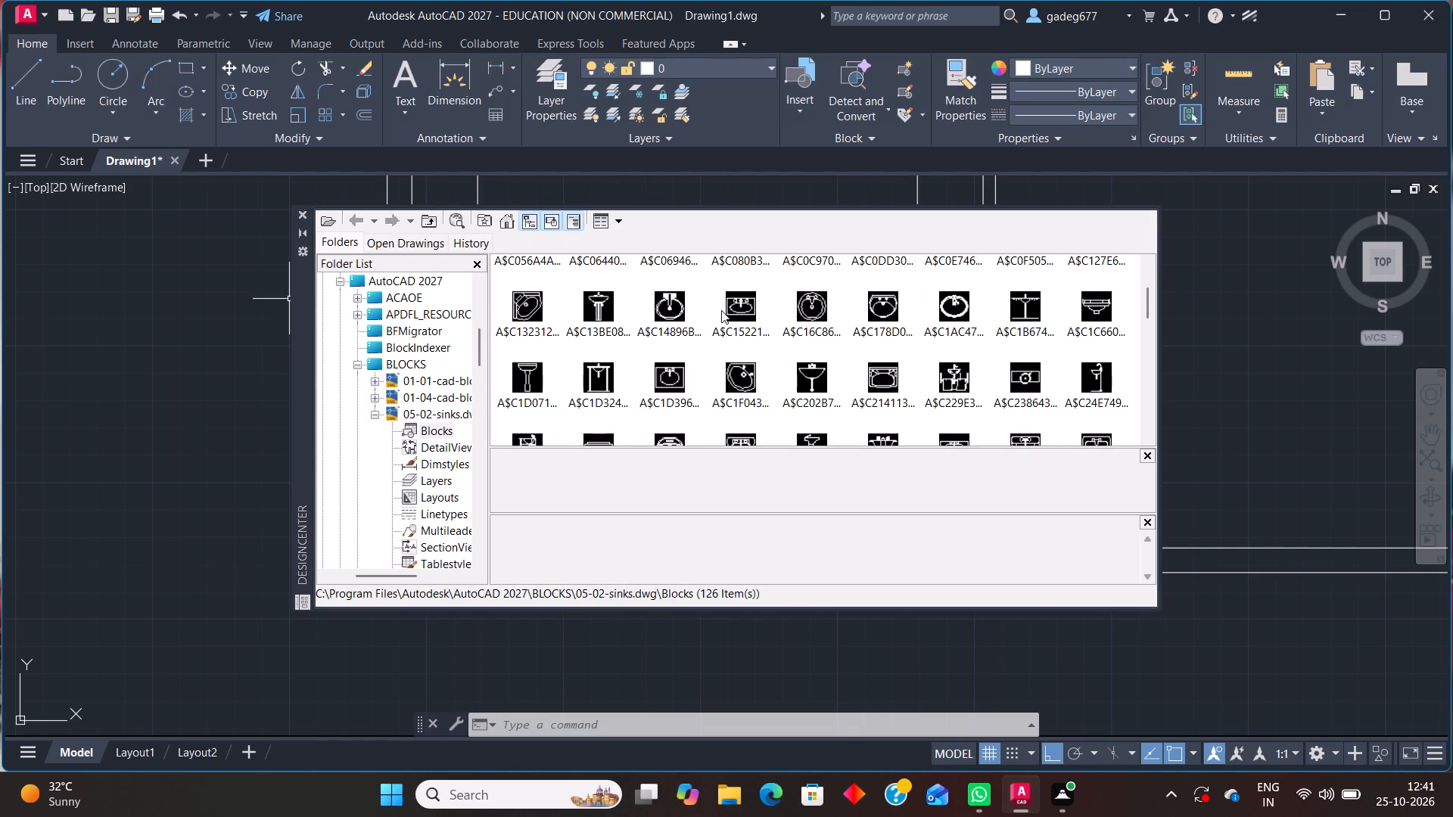
{"action": "scroll", "coordinate": [721, 310], "scroll_direction": "down", "scroll_amount": 4}
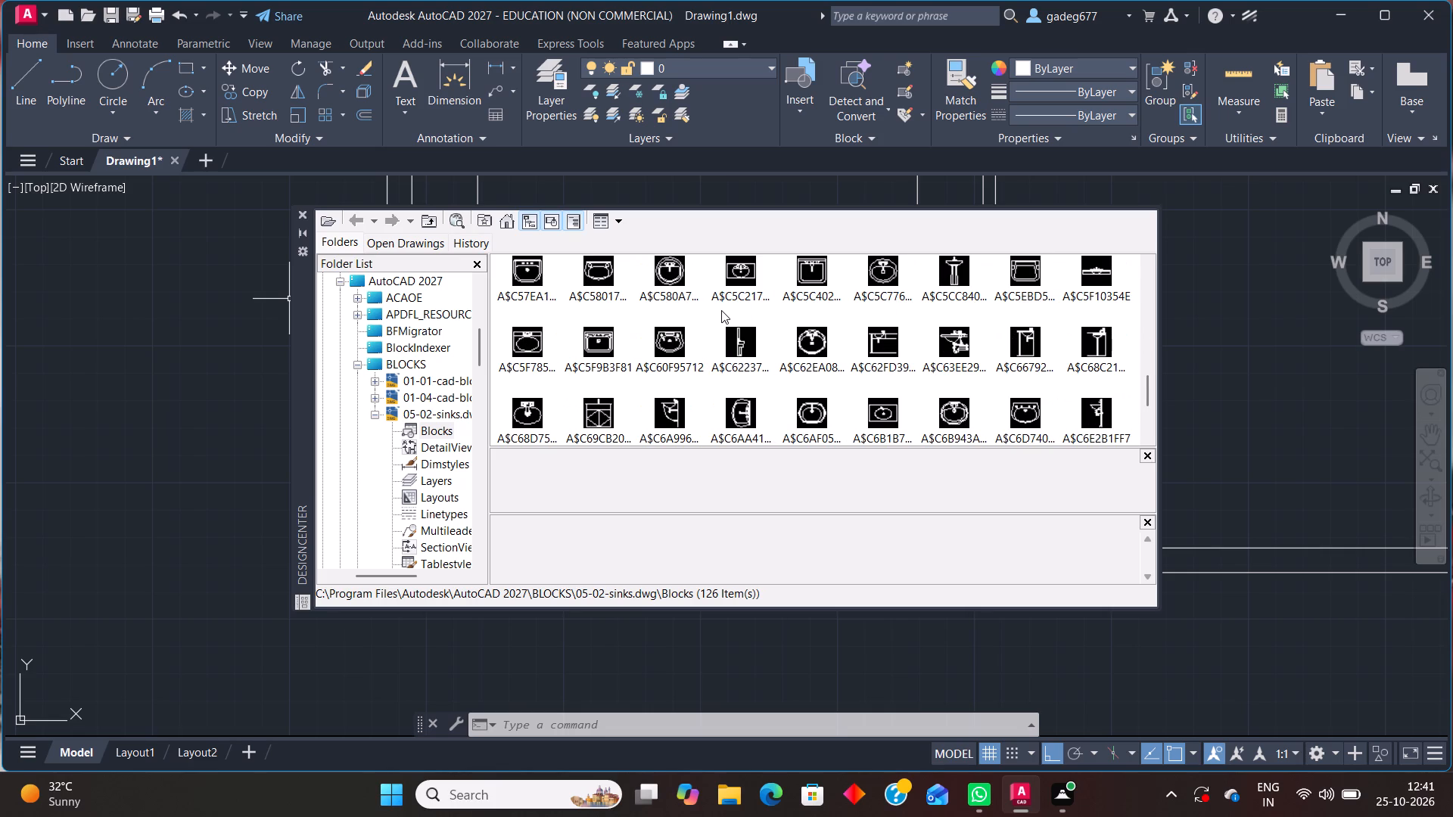
{"action": "scroll", "coordinate": [721, 310], "scroll_direction": "down", "scroll_amount": 2}
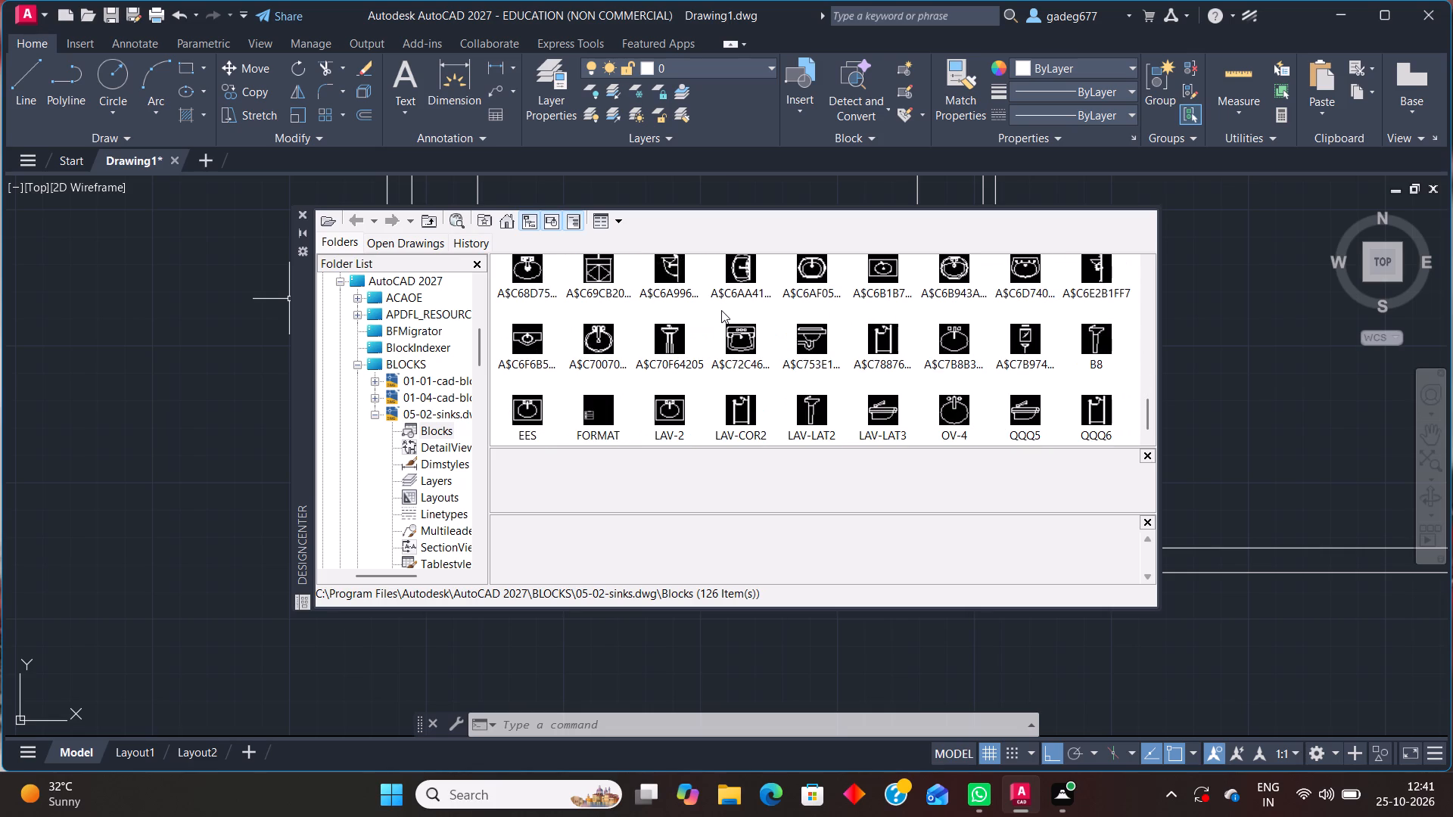
{"action": "scroll", "coordinate": [721, 310], "scroll_direction": "down", "scroll_amount": 1}
{"action": "scroll", "coordinate": [721, 310], "scroll_direction": "up", "scroll_amount": 4}
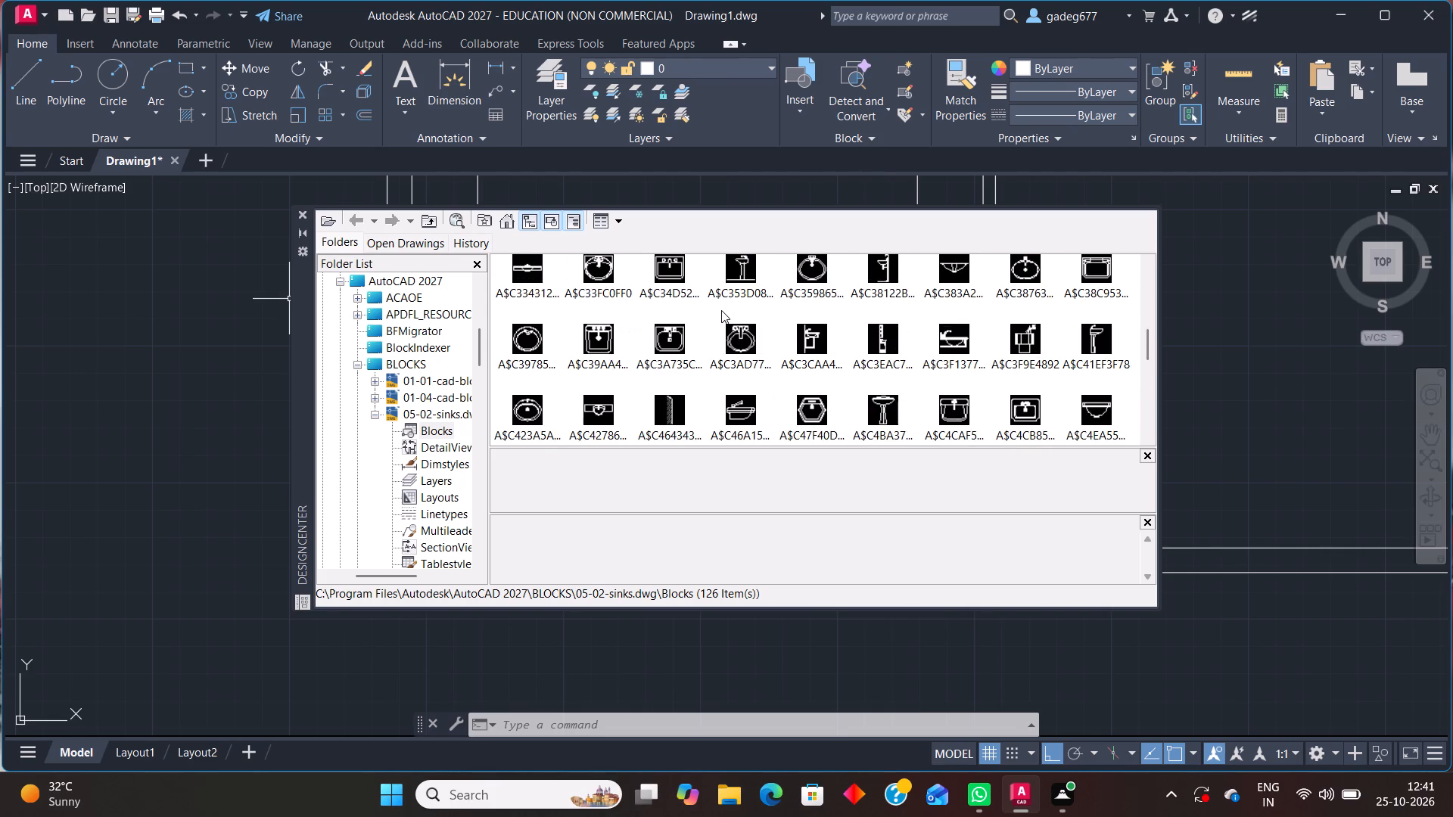
{"action": "scroll", "coordinate": [721, 310], "scroll_direction": "up", "scroll_amount": 4}
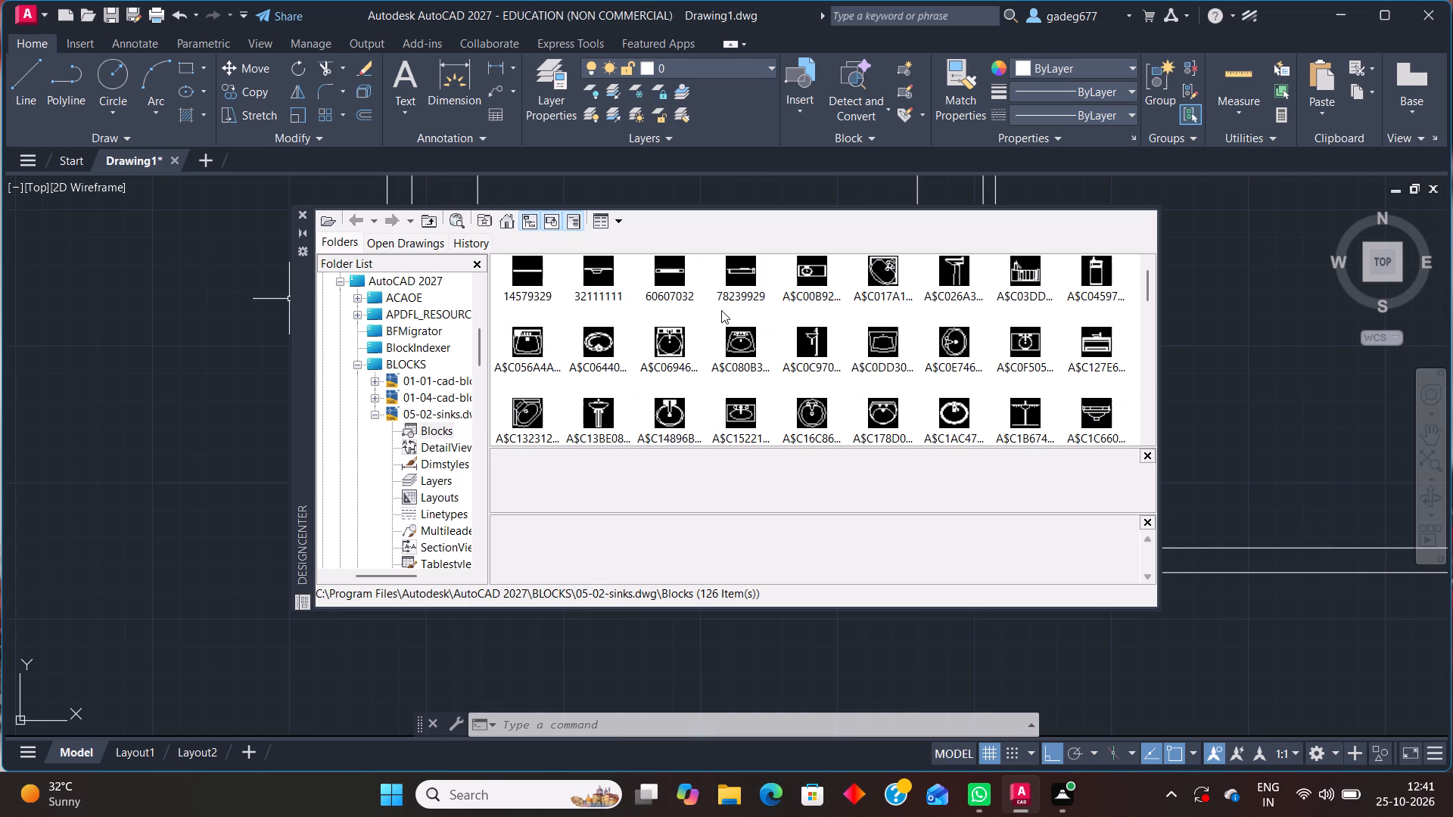
{"action": "scroll", "coordinate": [721, 310], "scroll_direction": "up", "scroll_amount": 2}
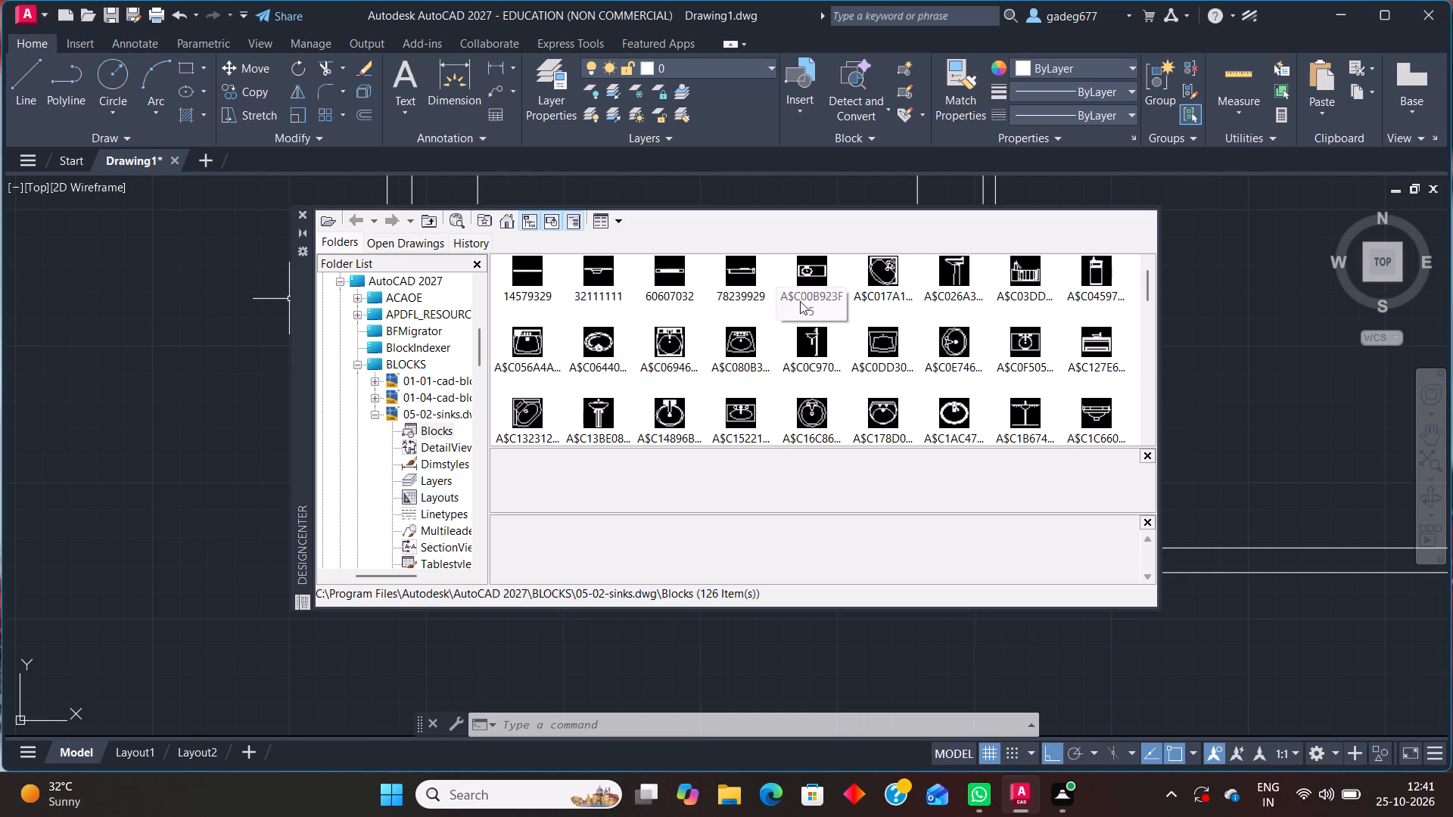
{"action": "scroll", "coordinate": [726, 334], "scroll_direction": "down", "scroll_amount": 2}
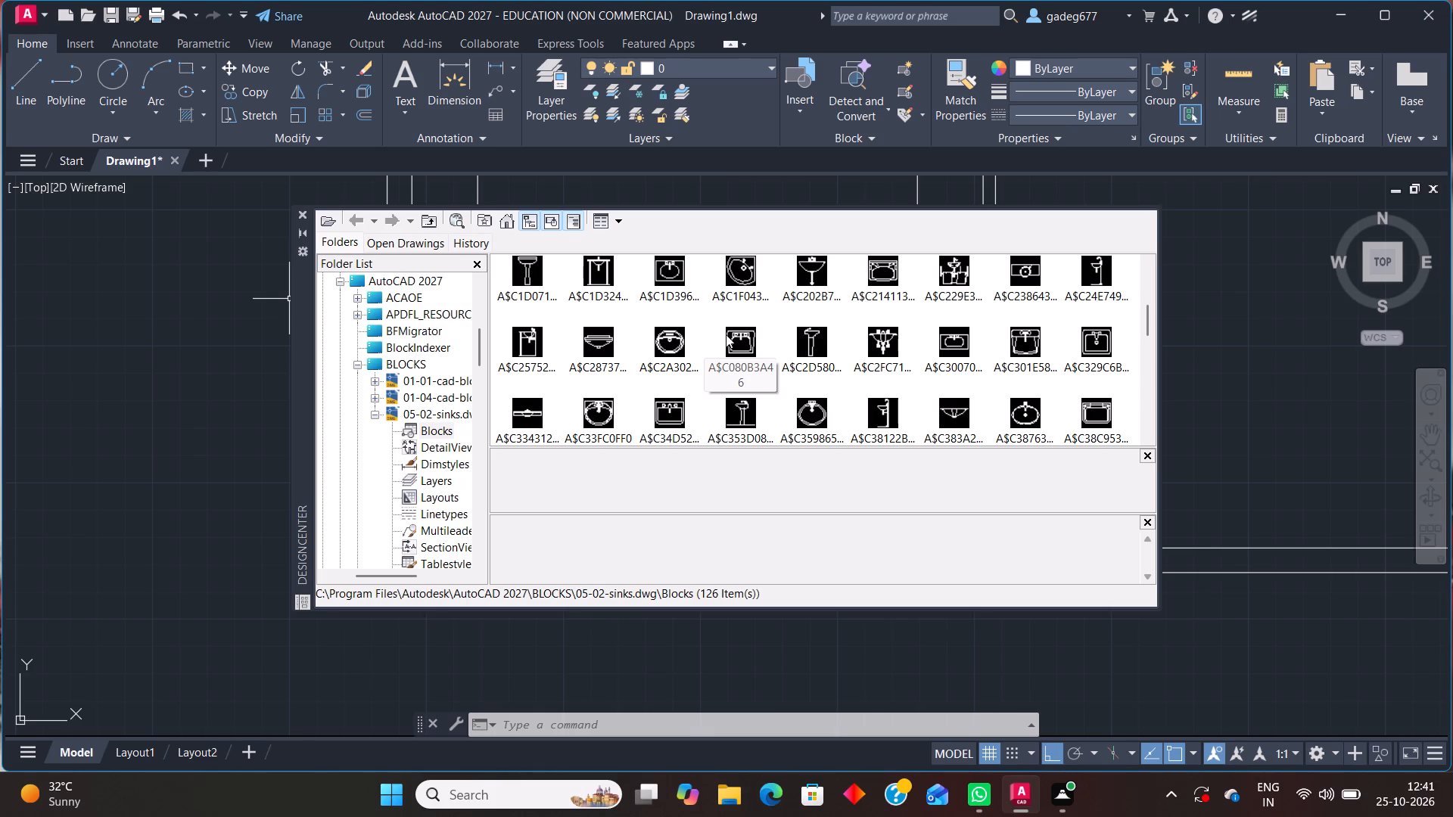
{"action": "scroll", "coordinate": [726, 334], "scroll_direction": "down", "scroll_amount": 1}
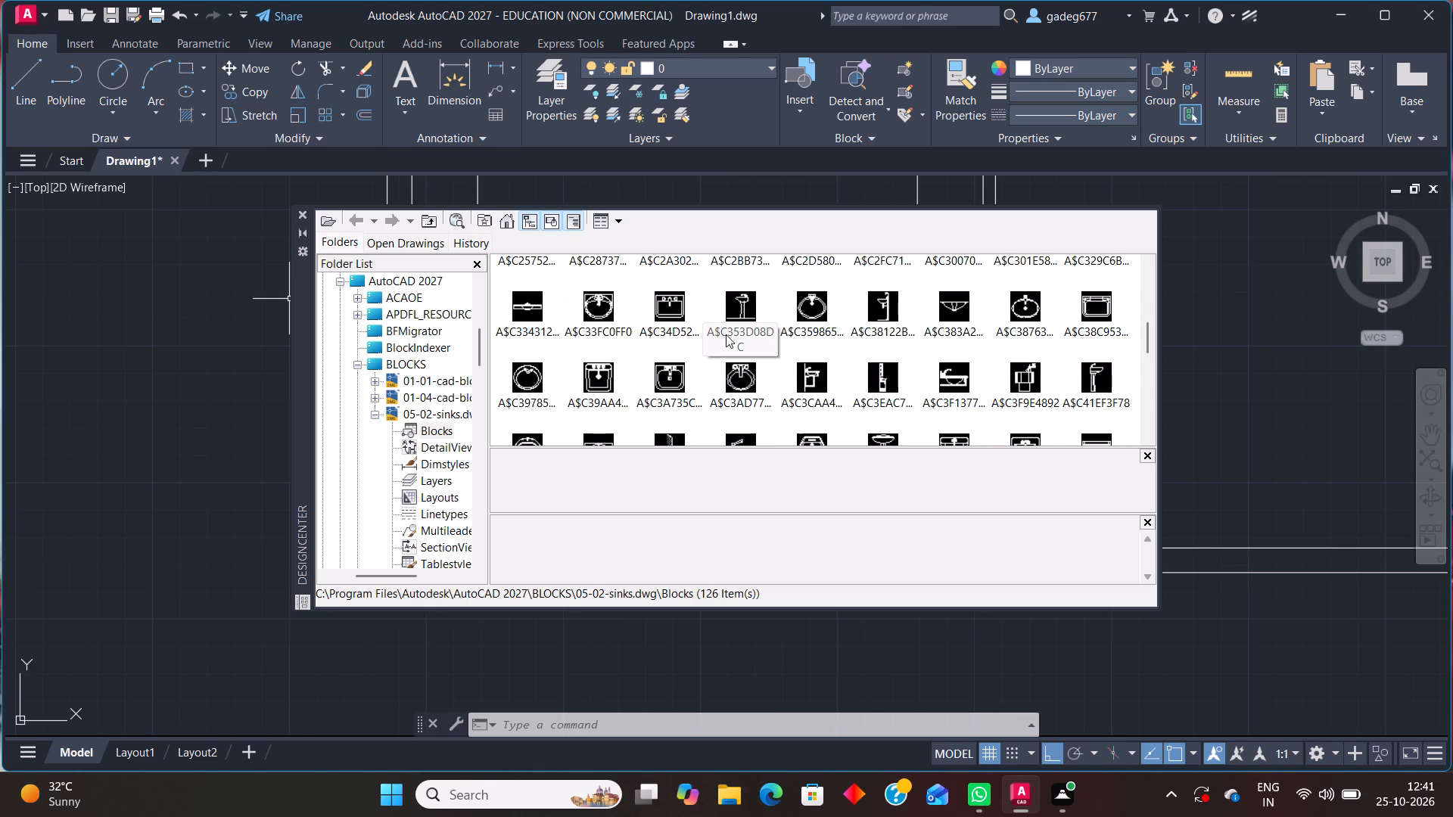
{"action": "scroll", "coordinate": [726, 334], "scroll_direction": "down", "scroll_amount": 3}
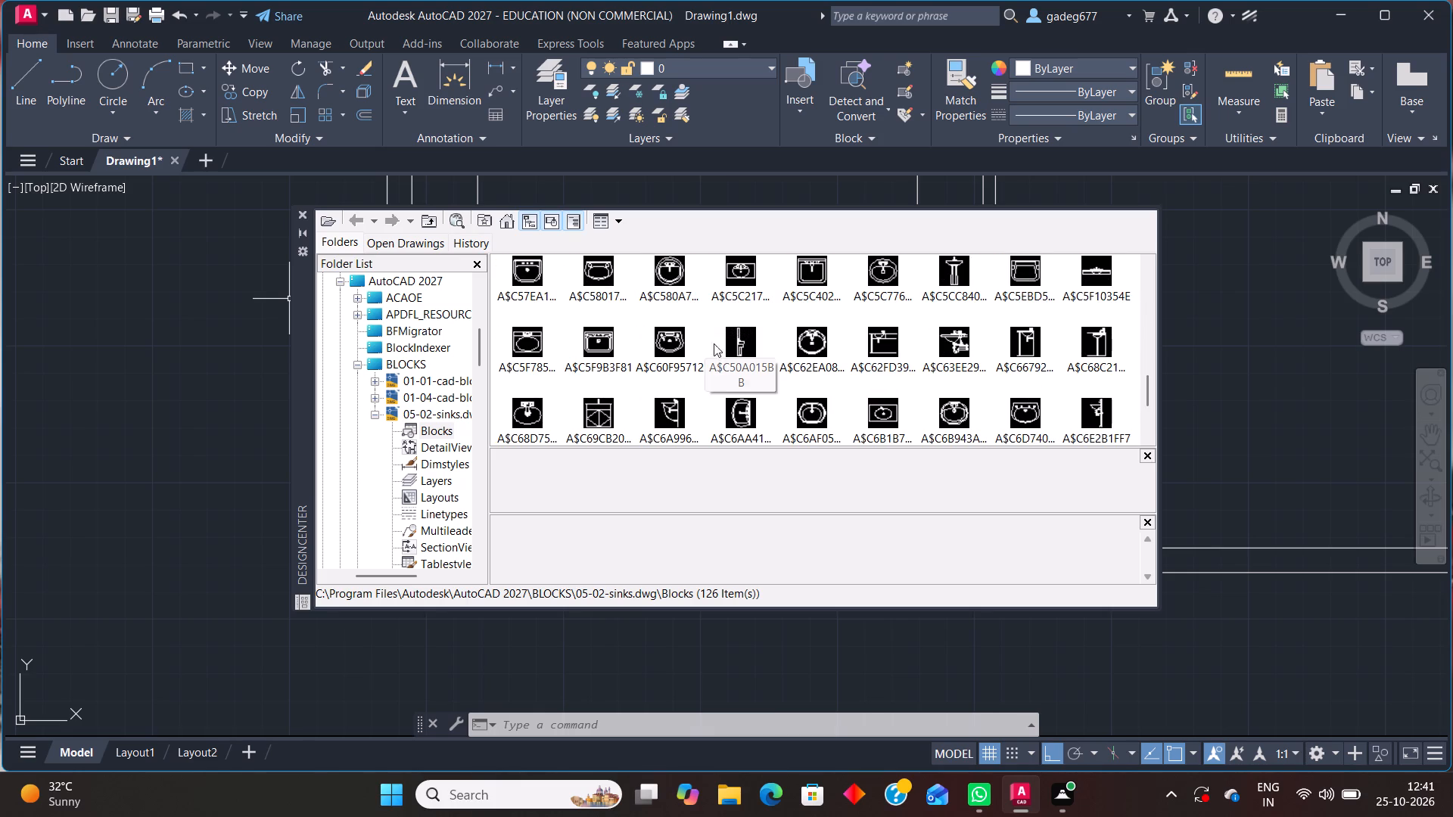
{"action": "scroll", "coordinate": [655, 364], "scroll_direction": "down", "scroll_amount": 4}
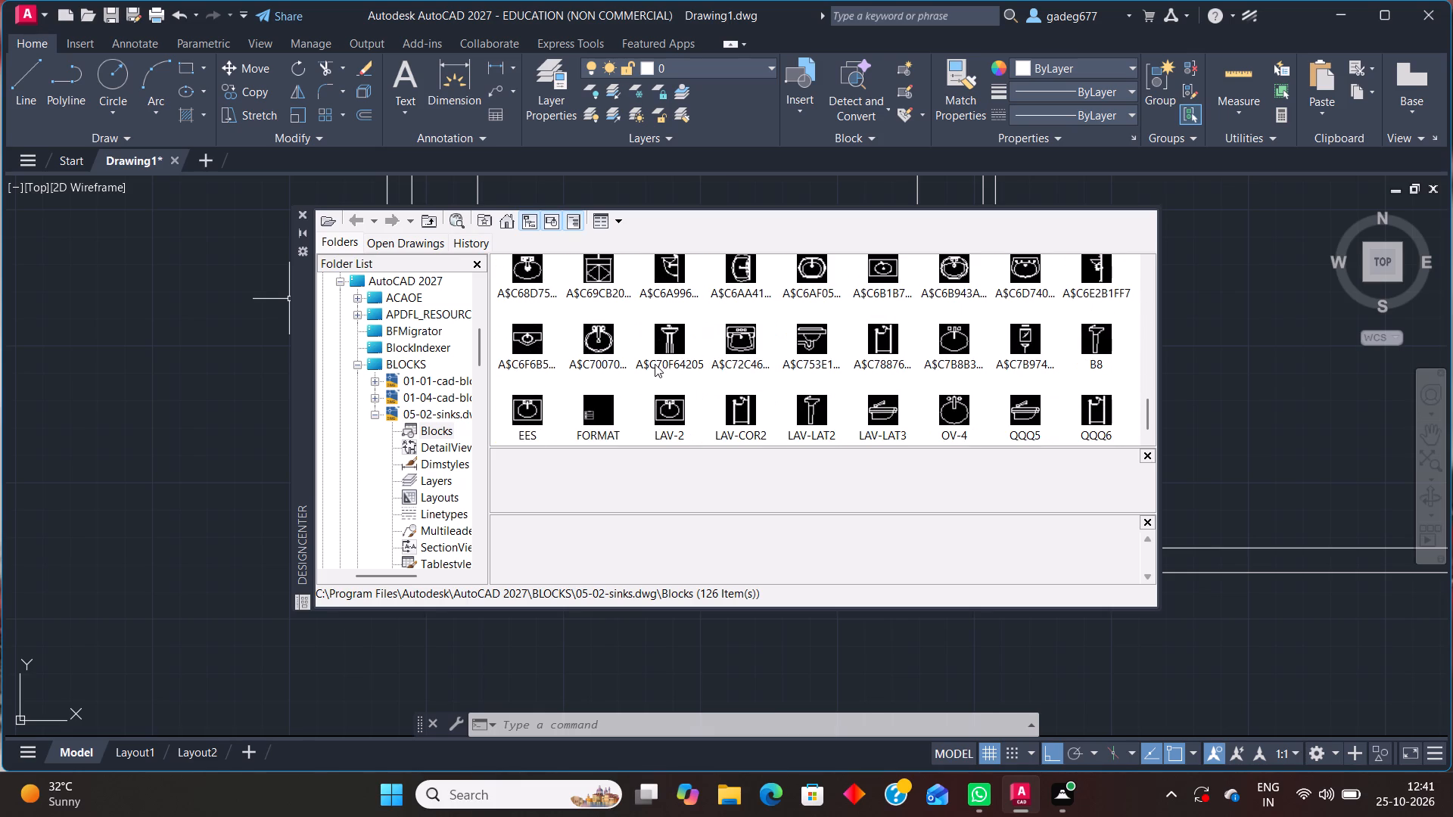
{"action": "scroll", "coordinate": [655, 364], "scroll_direction": "down", "scroll_amount": 2}
Open the blocks of 01-01-cad-blocks-net-beds.dwg in DesignCenter and look through the bed blocks.
{"action": "scroll", "coordinate": [349, 436], "scroll_direction": "down", "scroll_amount": 2}
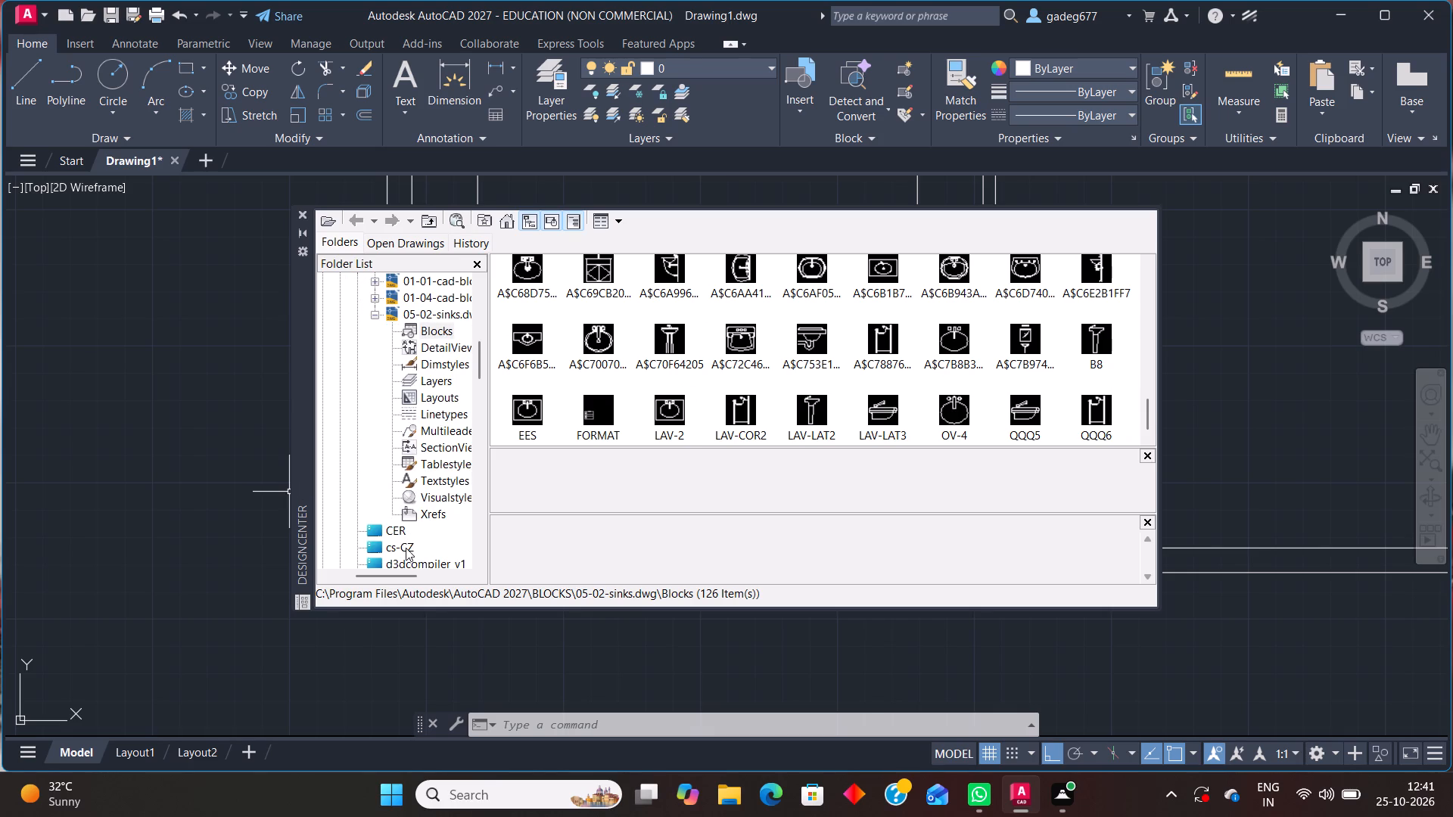
{"action": "scroll", "coordinate": [403, 524], "scroll_direction": "up", "scroll_amount": 2}
{"action": "left_click", "coordinate": [454, 384]}
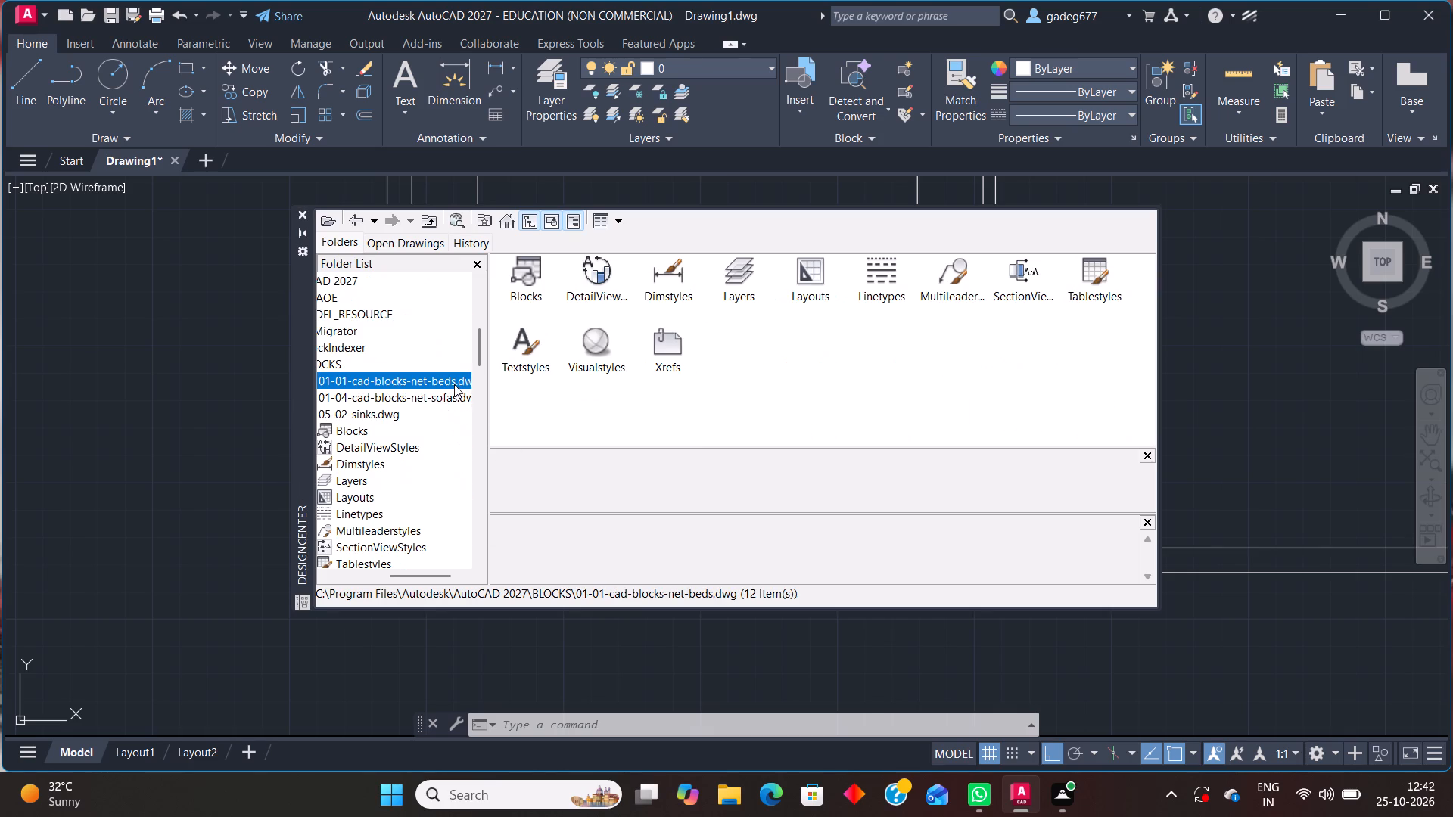
{"action": "left_click", "coordinate": [440, 403]}
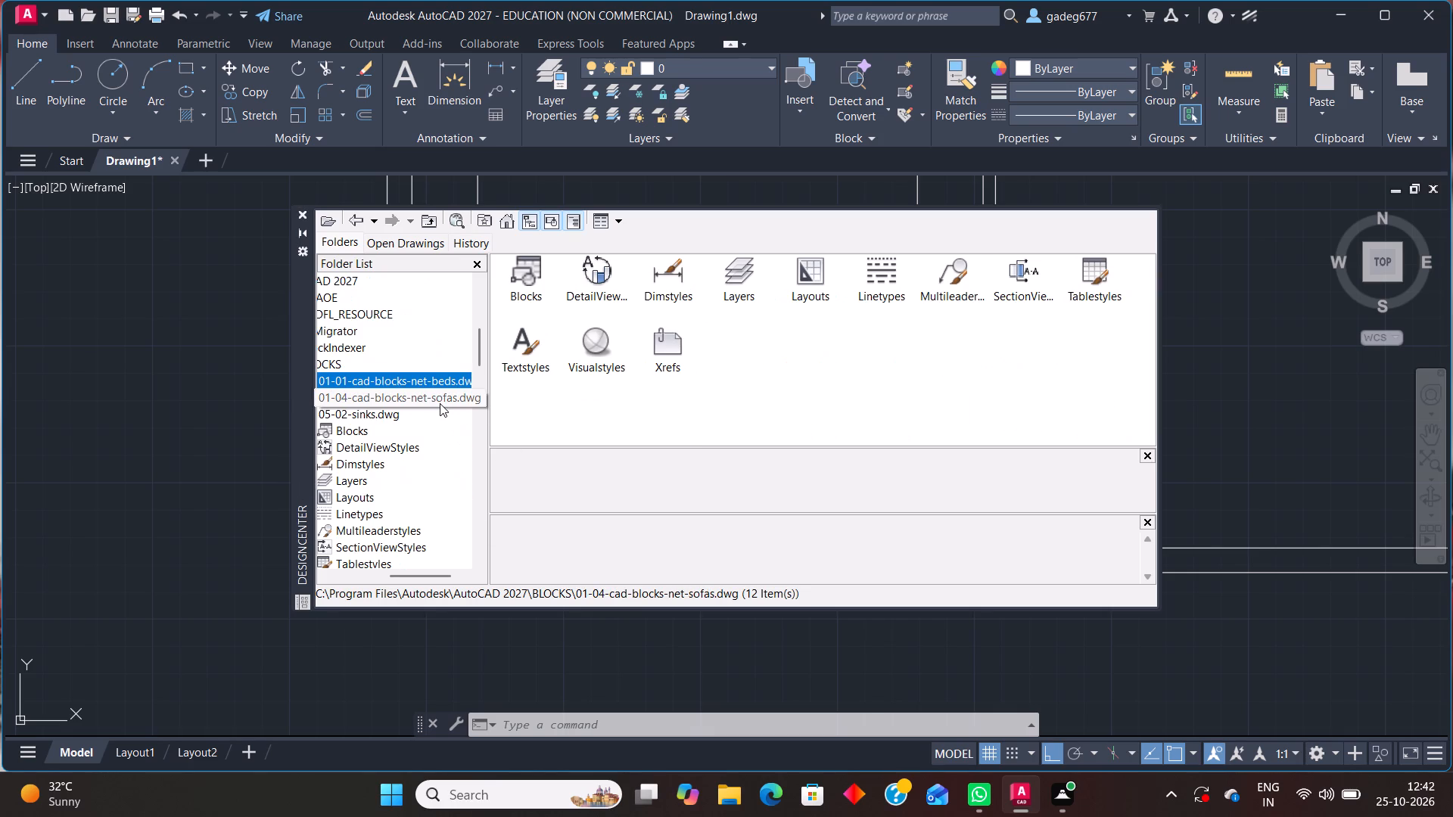
{"action": "left_click", "coordinate": [410, 412]}
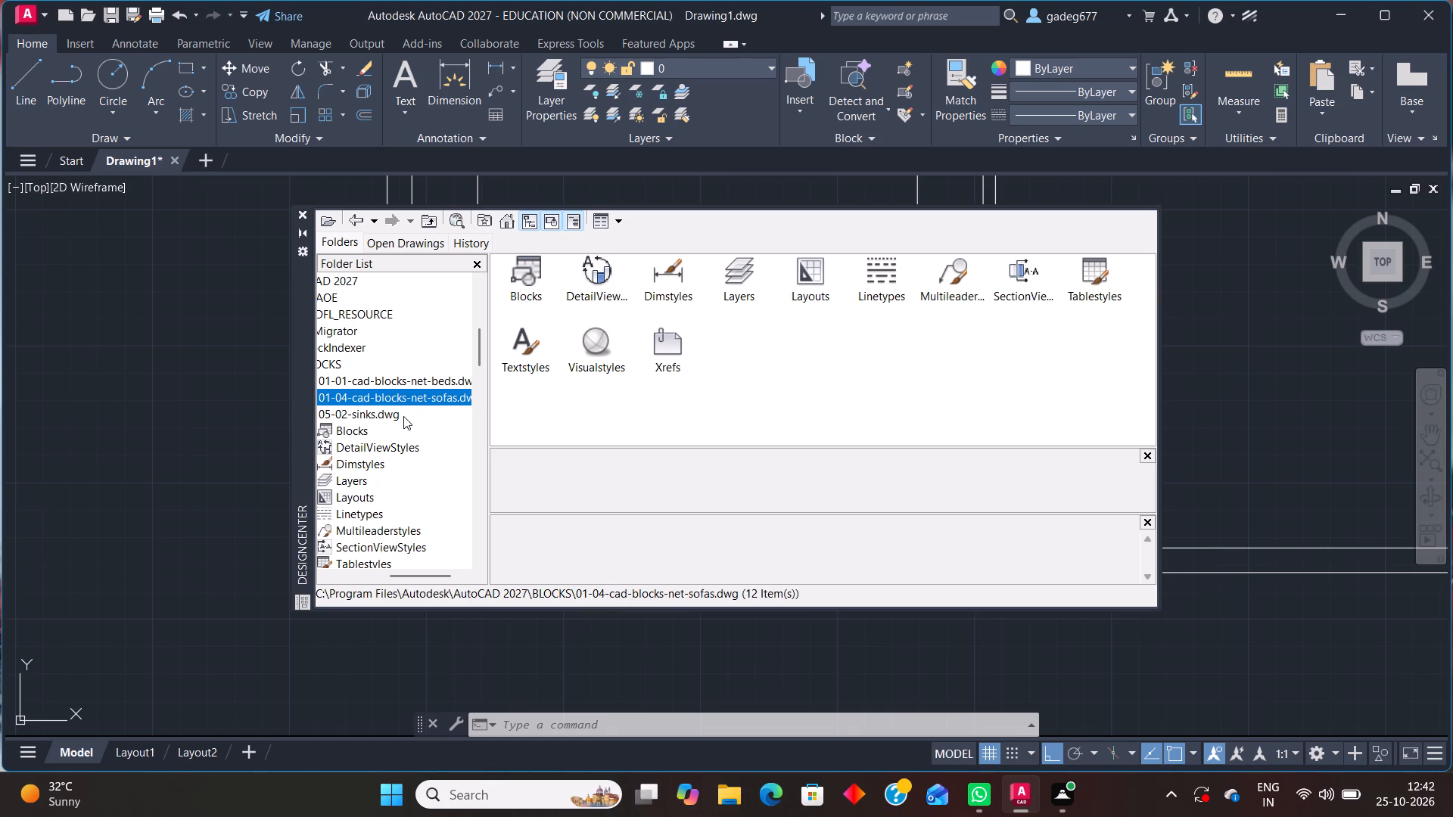
{"action": "left_click", "coordinate": [403, 387]}
{"action": "left_click", "coordinate": [518, 281]}
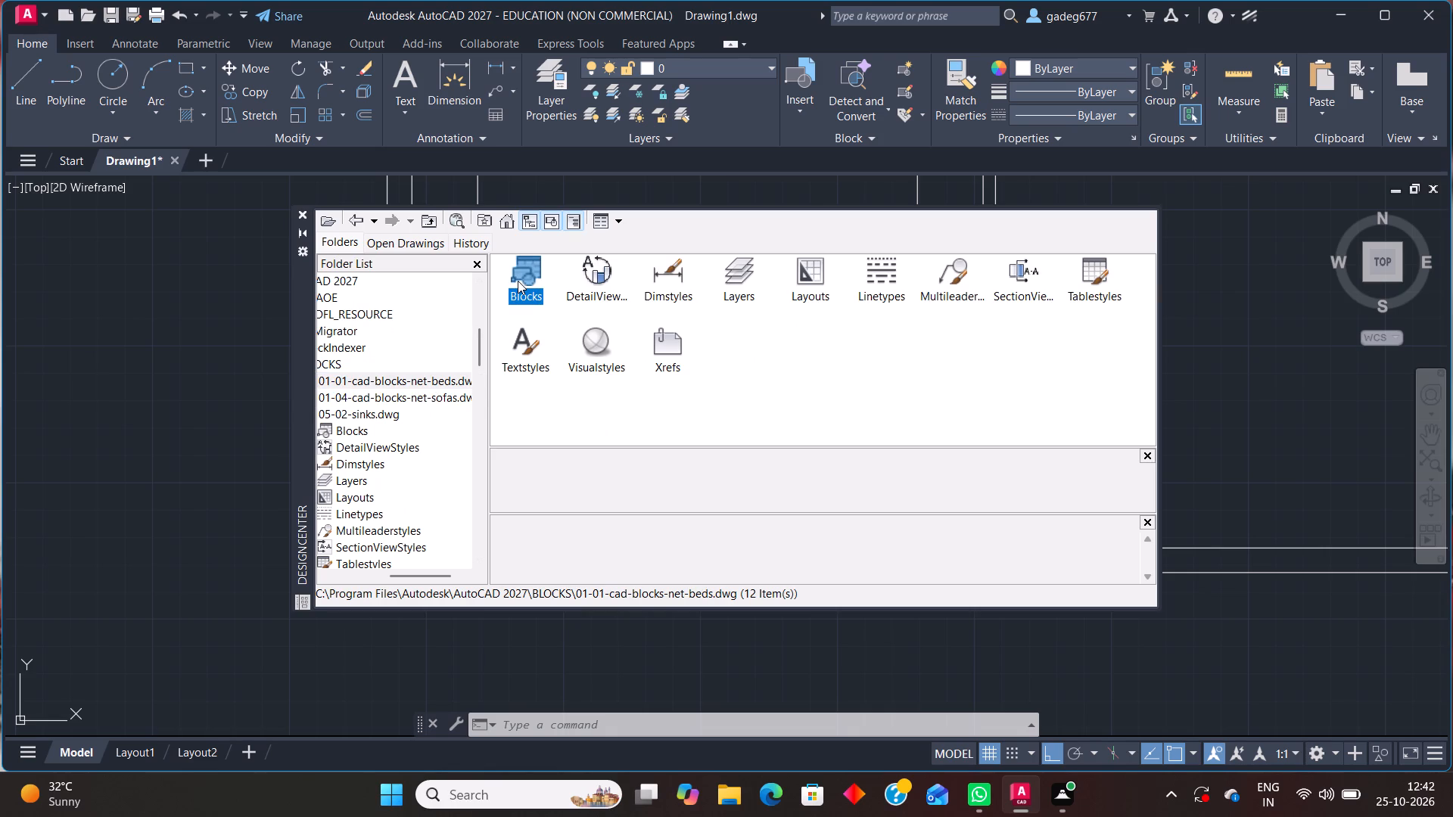
{"action": "left_click", "coordinate": [518, 281]}
{"action": "double_click", "coordinate": [518, 281]}
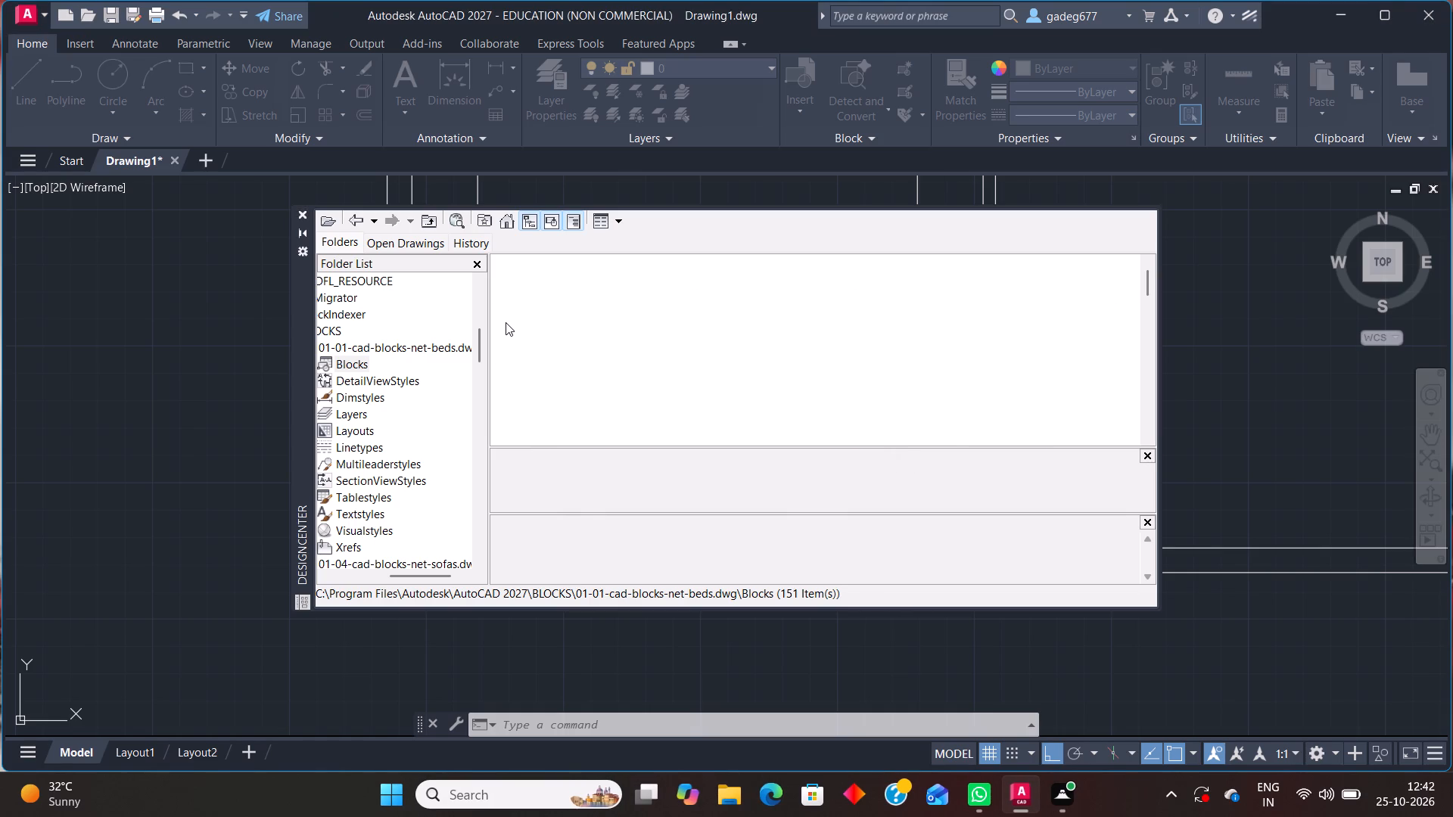
{"action": "scroll", "coordinate": [602, 340], "scroll_direction": "down", "scroll_amount": 2}
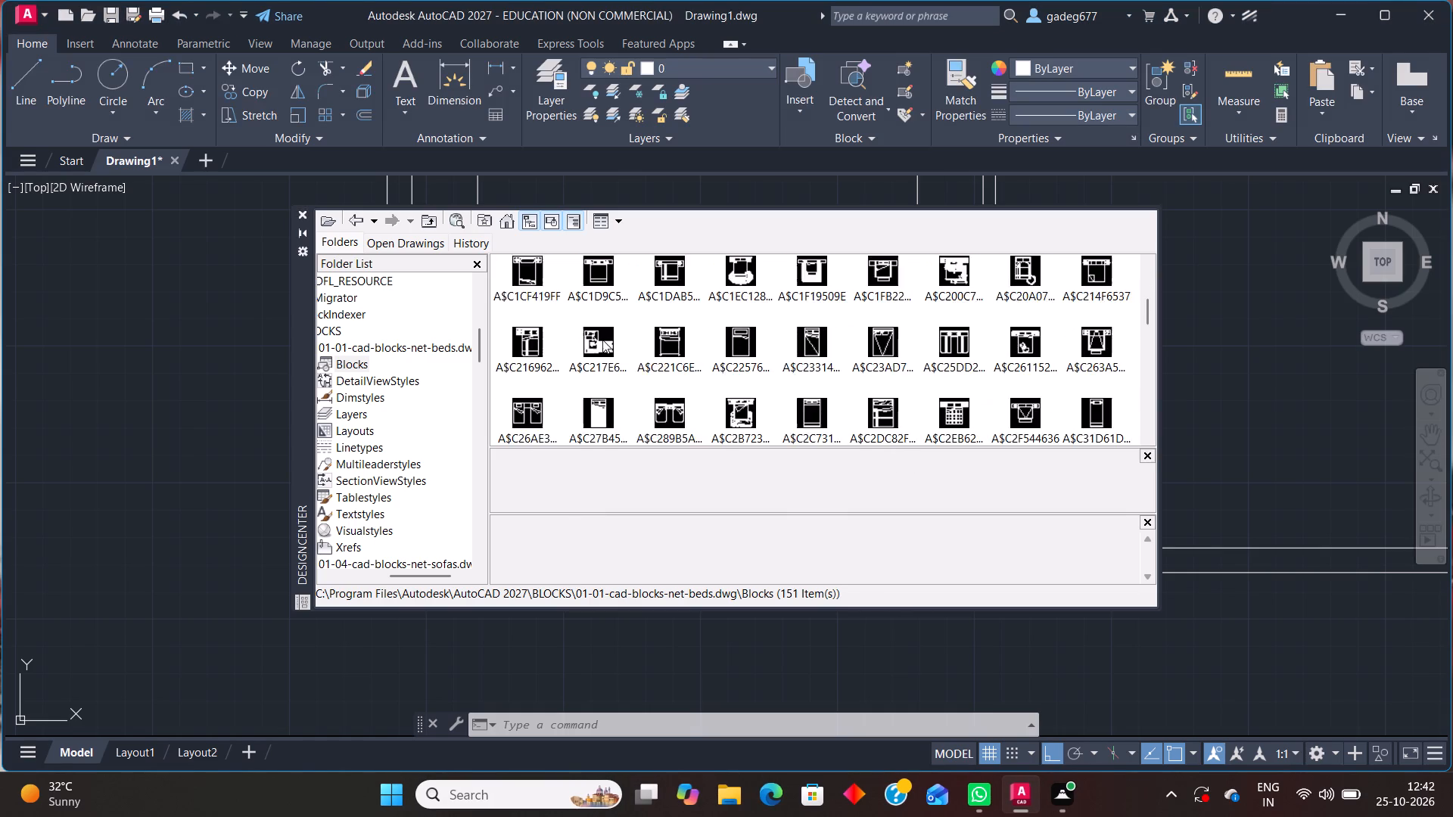
{"action": "scroll", "coordinate": [602, 340], "scroll_direction": "down", "scroll_amount": 8}
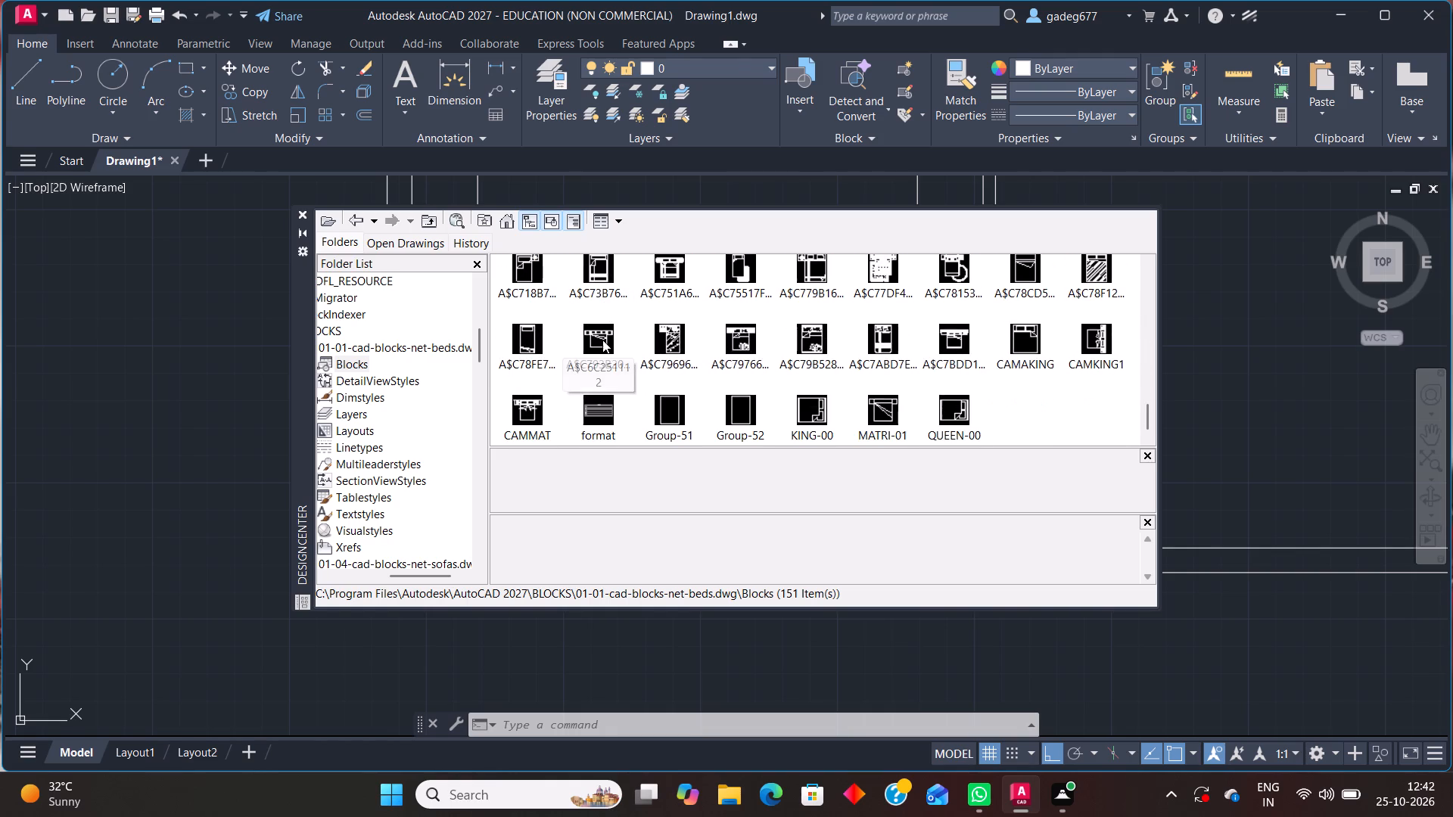
{"action": "scroll", "coordinate": [602, 340], "scroll_direction": "down", "scroll_amount": 1}
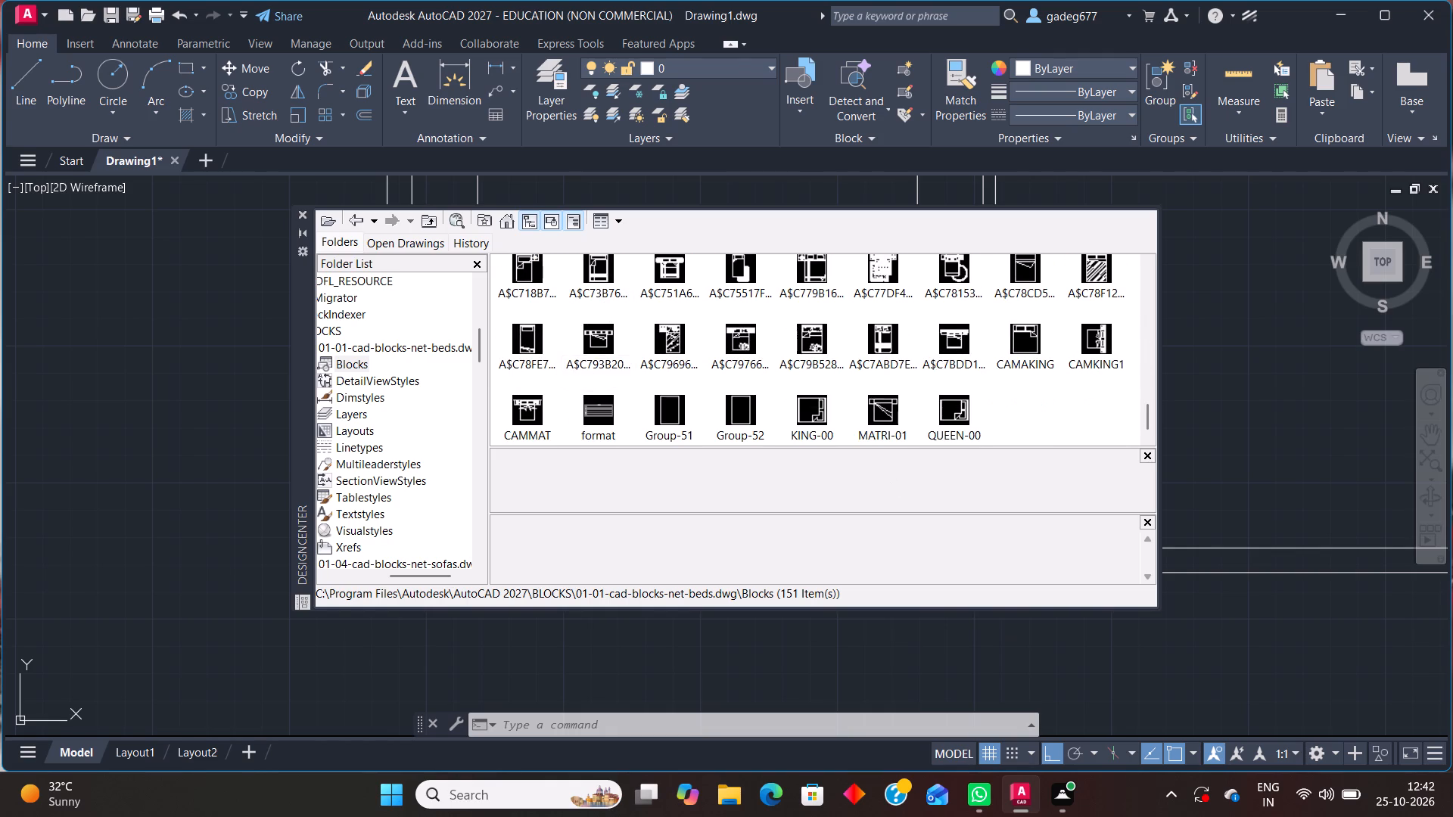
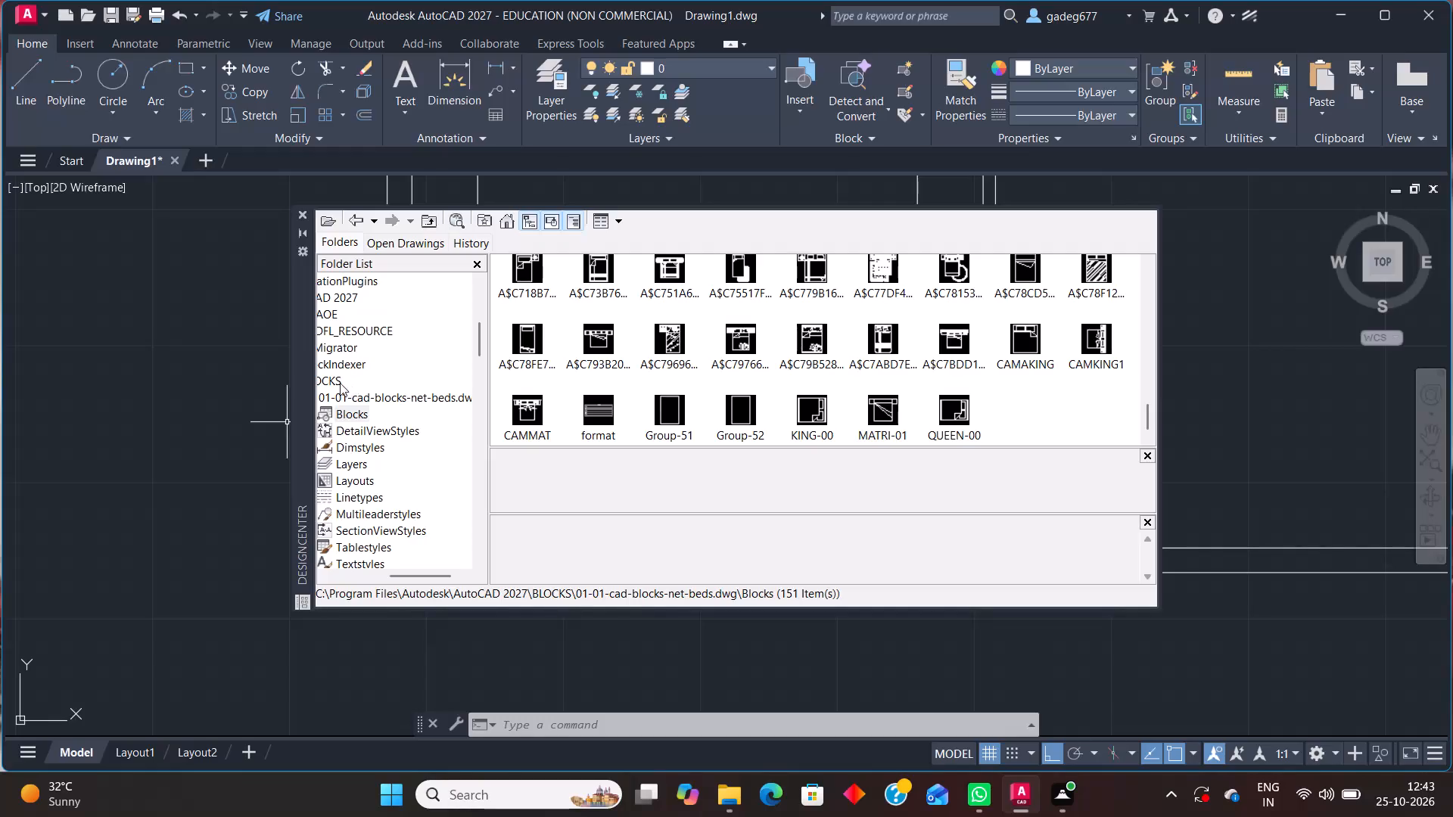
Open the block list of kitchen-sink.dwg from the BLOCKS folder in DesignCenter and look over the sinks.
{"action": "left_click", "coordinate": [340, 383]}
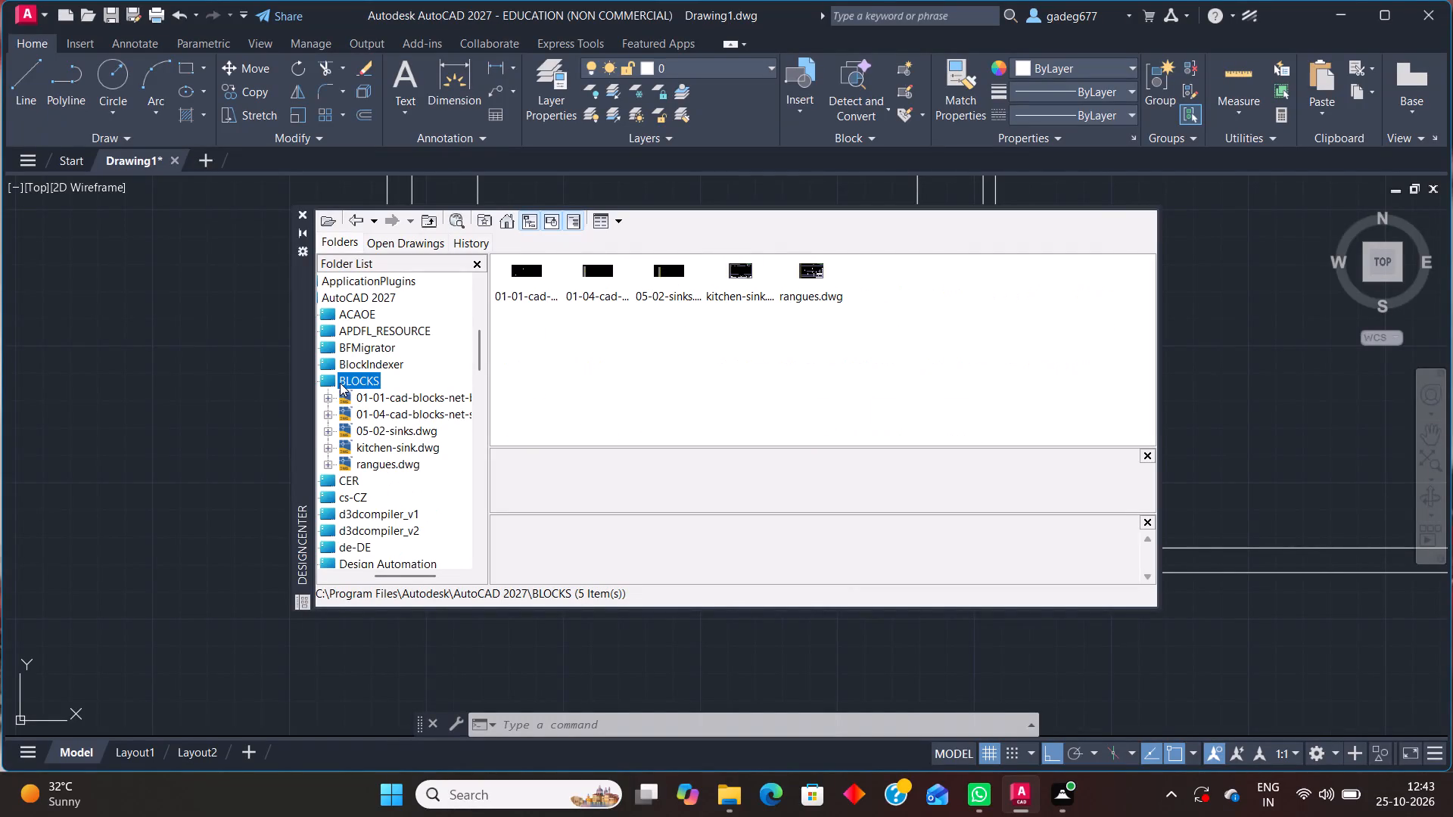
{"action": "left_click", "coordinate": [393, 449]}
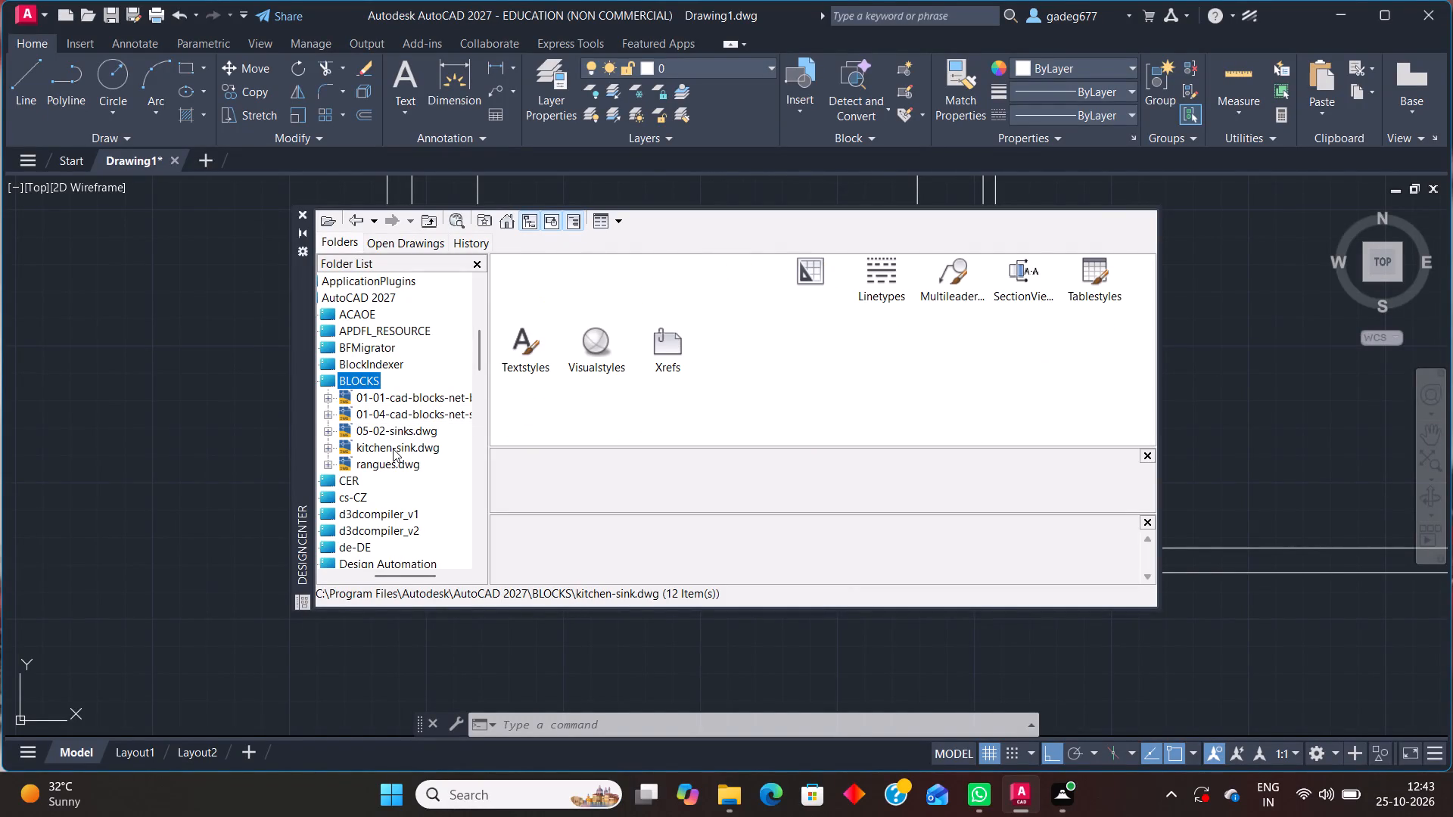
{"action": "left_click", "coordinate": [528, 269]}
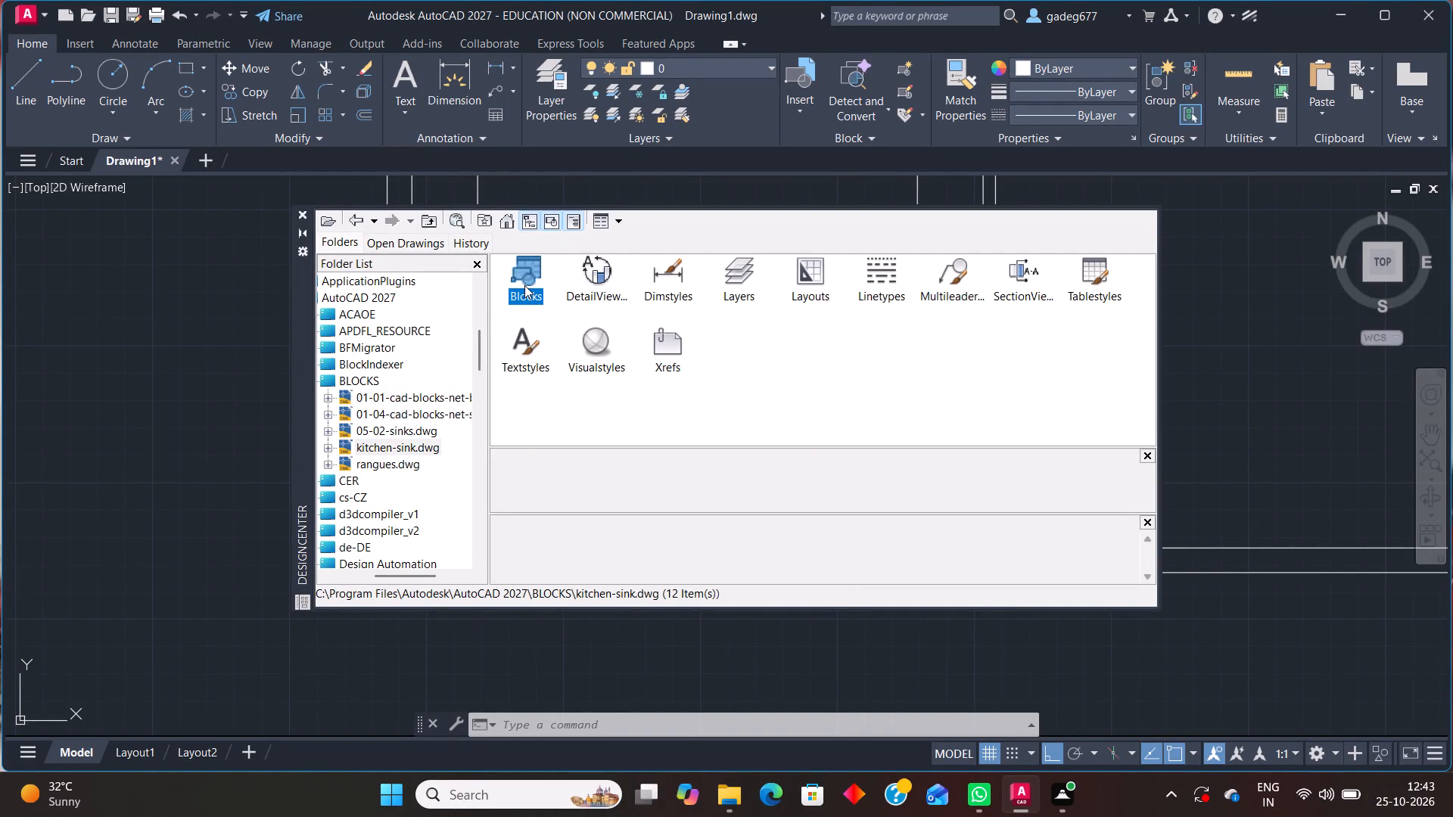
{"action": "left_click", "coordinate": [524, 285]}
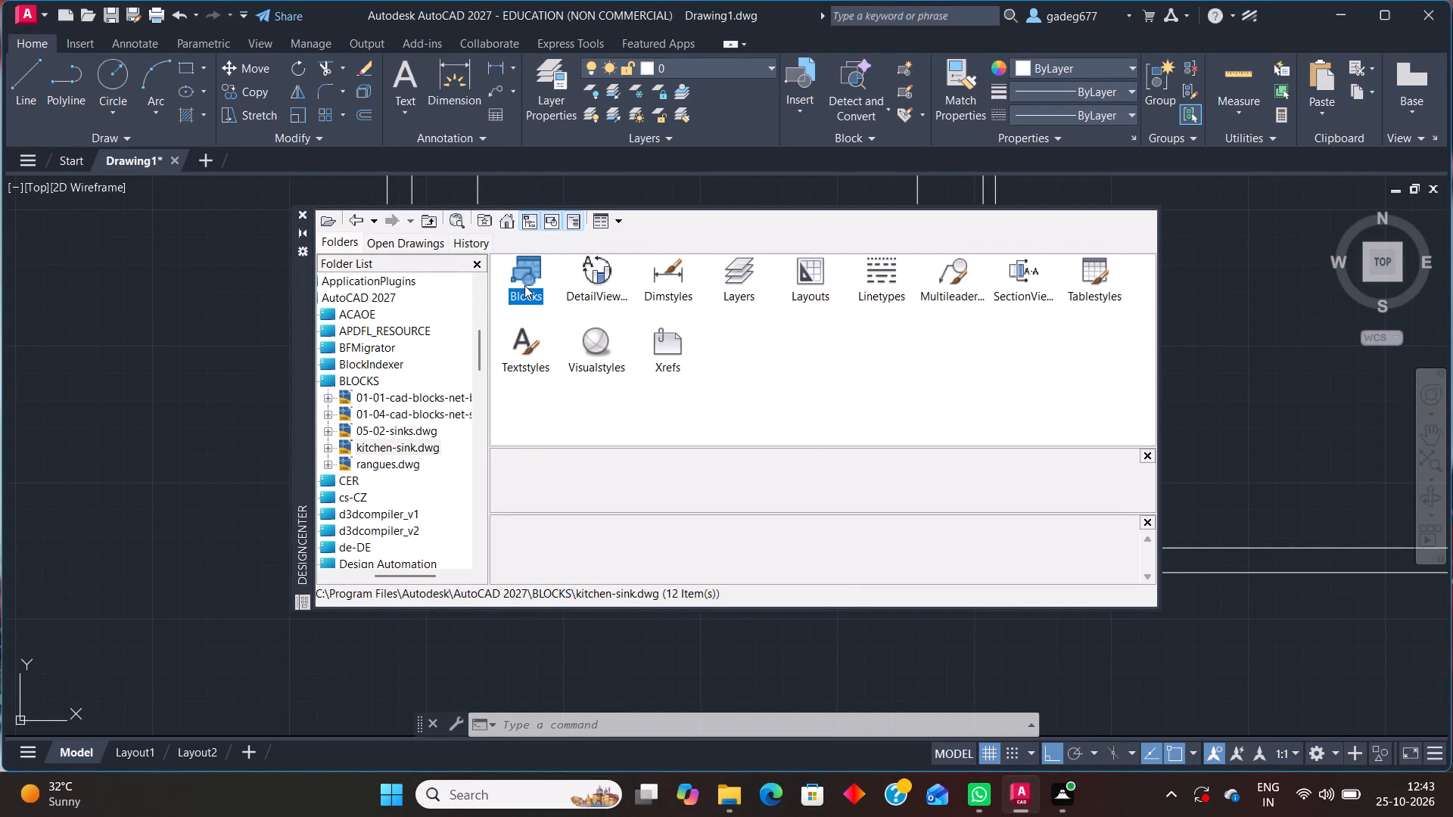
{"action": "double_click", "coordinate": [524, 285]}
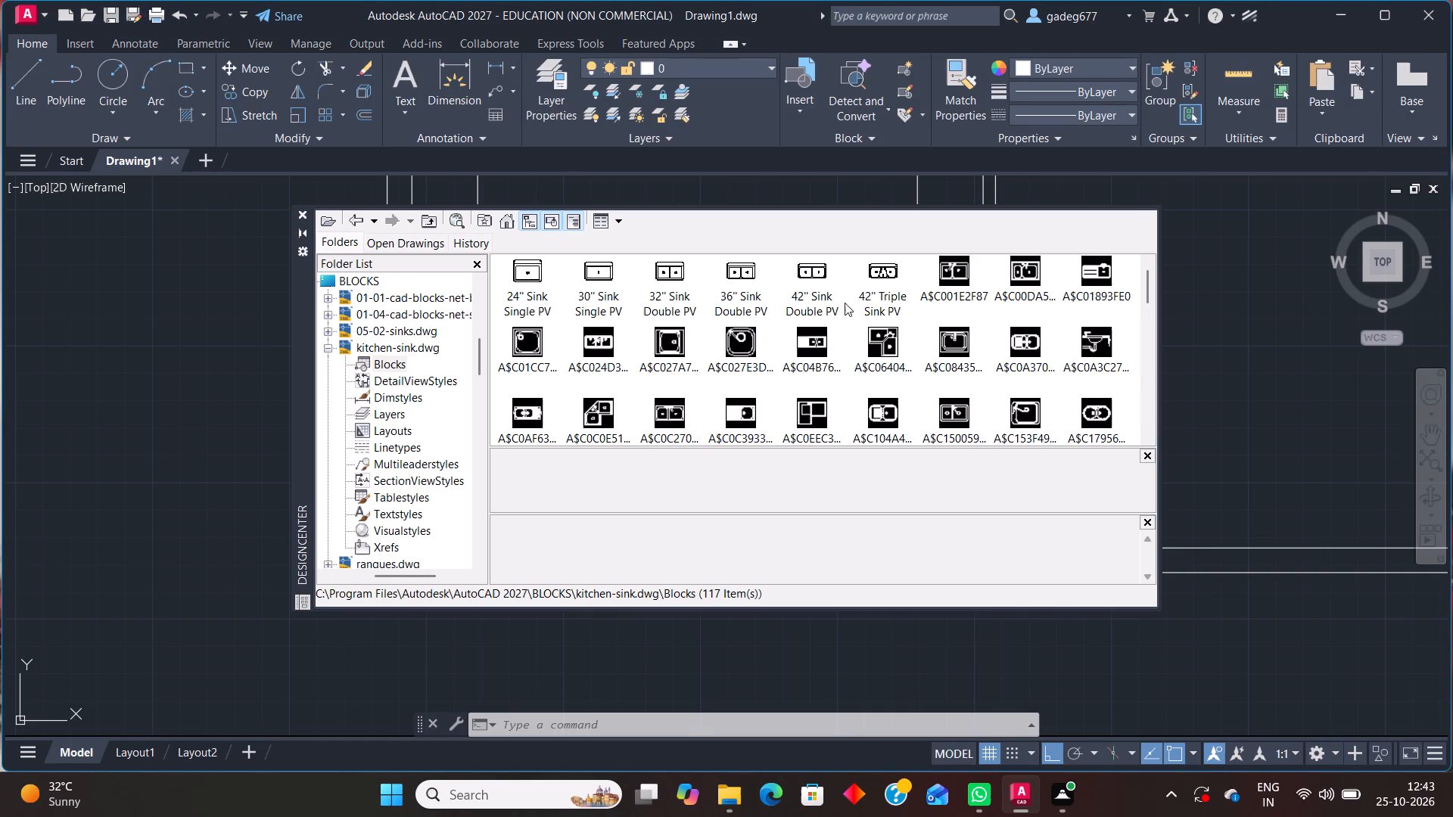
{"action": "scroll", "coordinate": [711, 311], "scroll_direction": "down", "scroll_amount": 1}
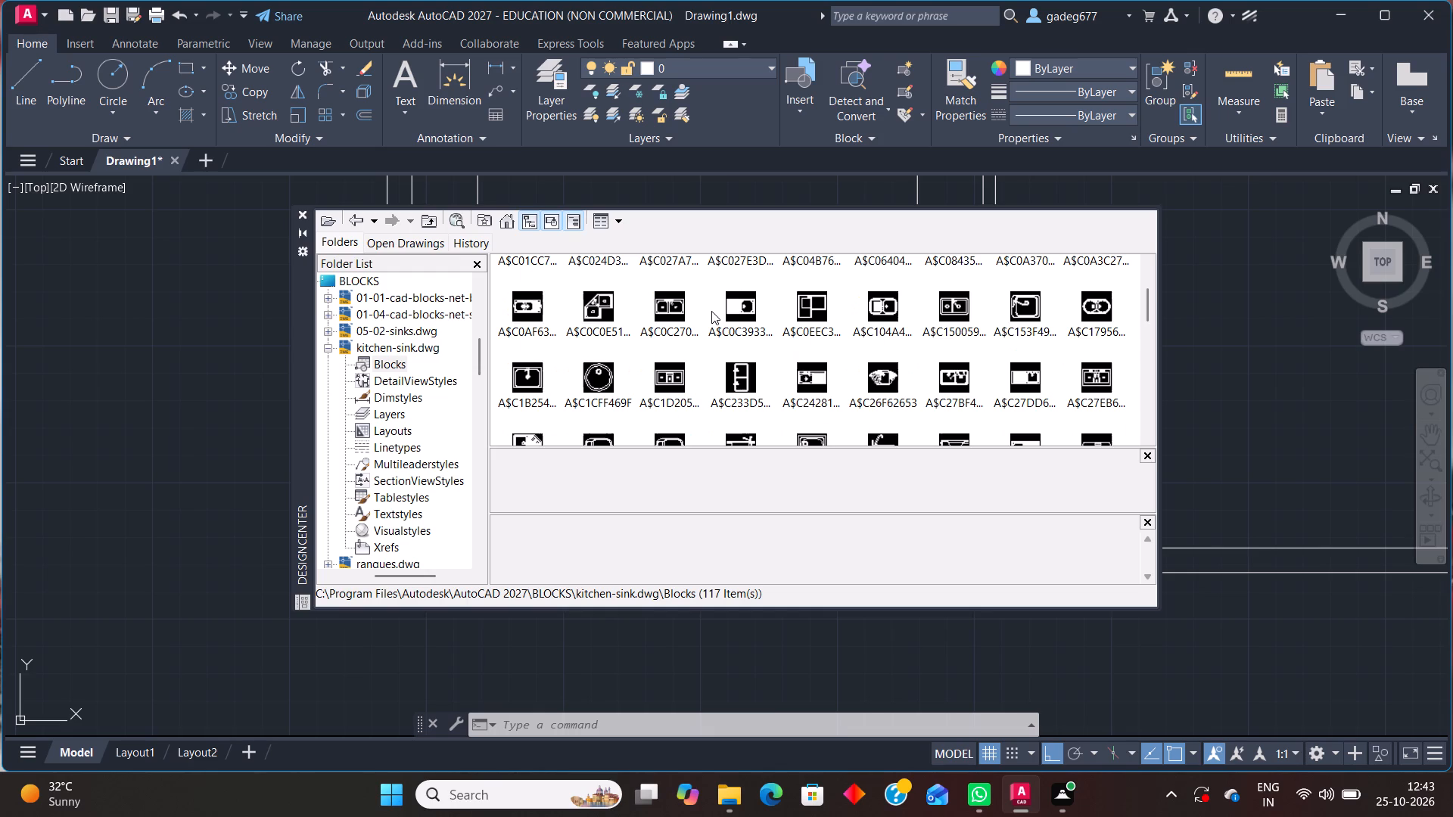
{"action": "scroll", "coordinate": [711, 311], "scroll_direction": "up", "scroll_amount": 1}
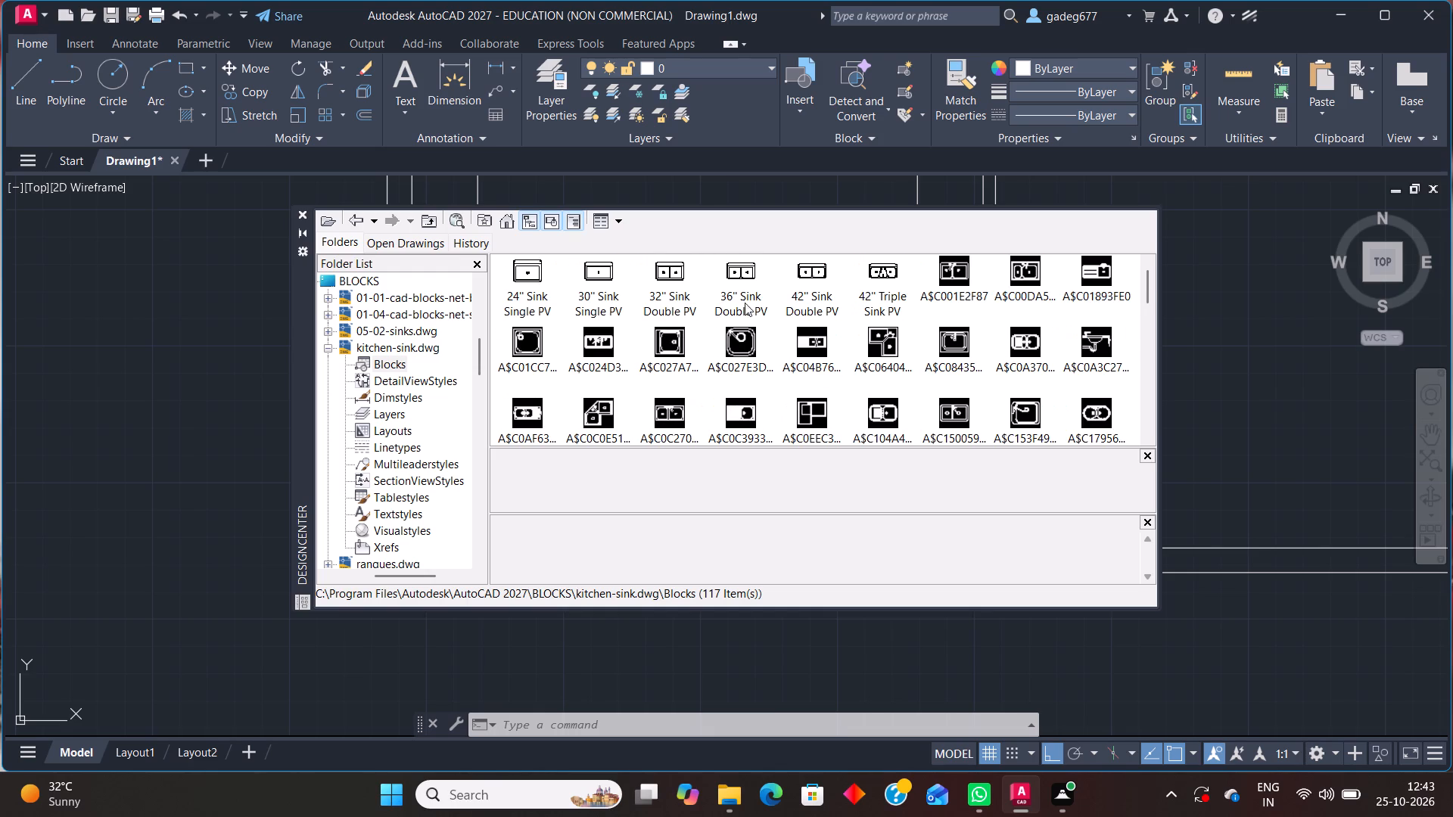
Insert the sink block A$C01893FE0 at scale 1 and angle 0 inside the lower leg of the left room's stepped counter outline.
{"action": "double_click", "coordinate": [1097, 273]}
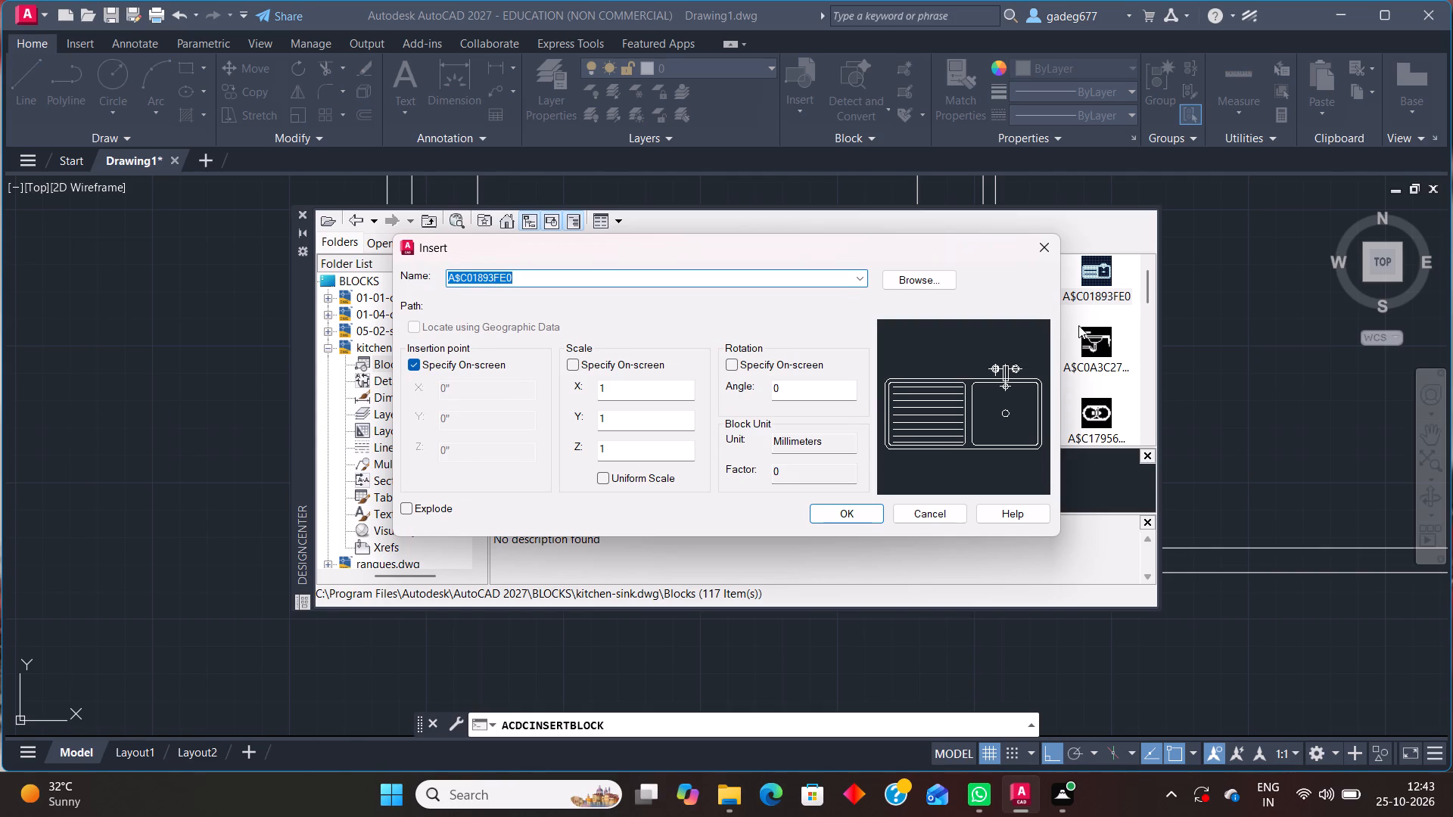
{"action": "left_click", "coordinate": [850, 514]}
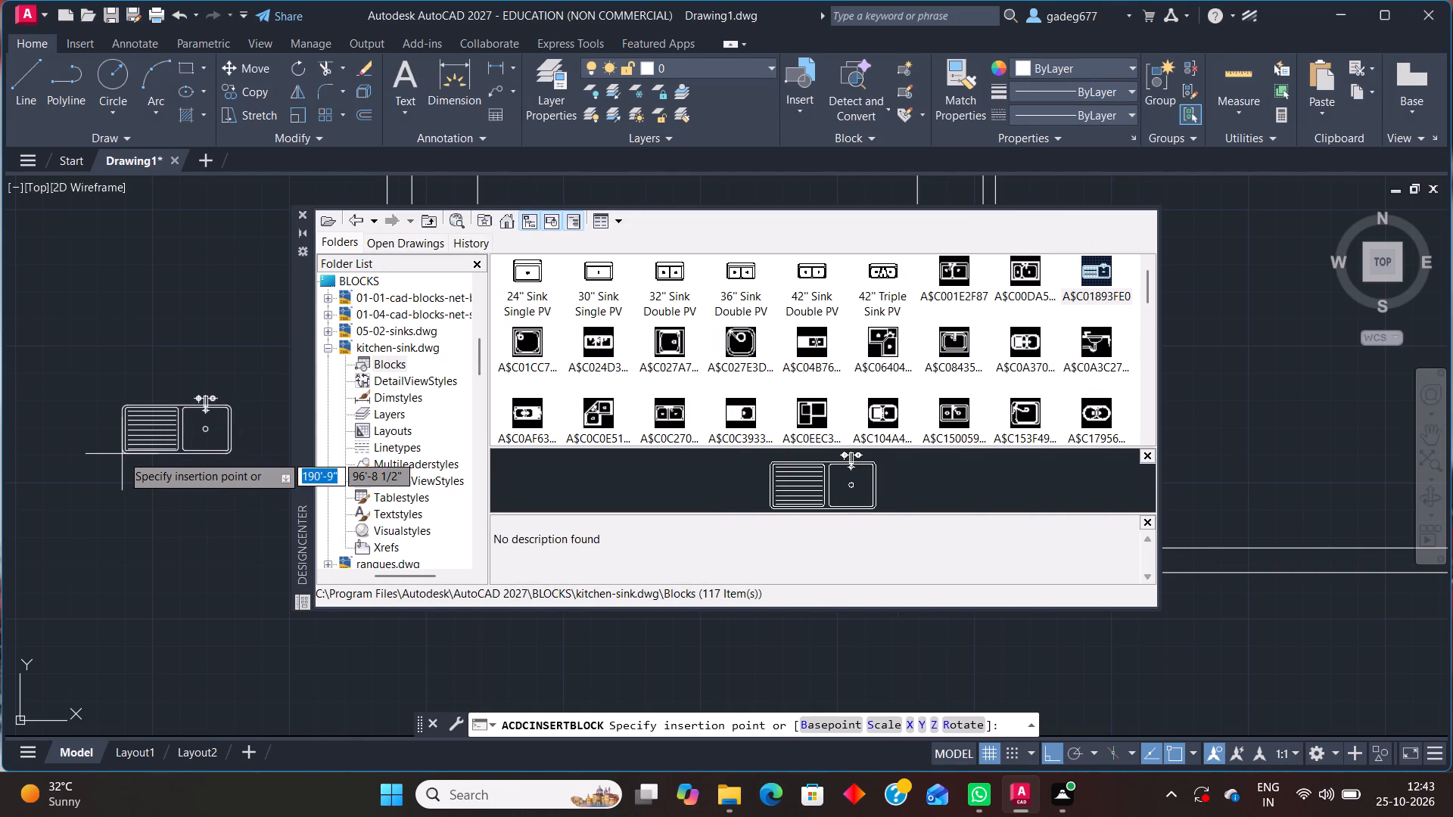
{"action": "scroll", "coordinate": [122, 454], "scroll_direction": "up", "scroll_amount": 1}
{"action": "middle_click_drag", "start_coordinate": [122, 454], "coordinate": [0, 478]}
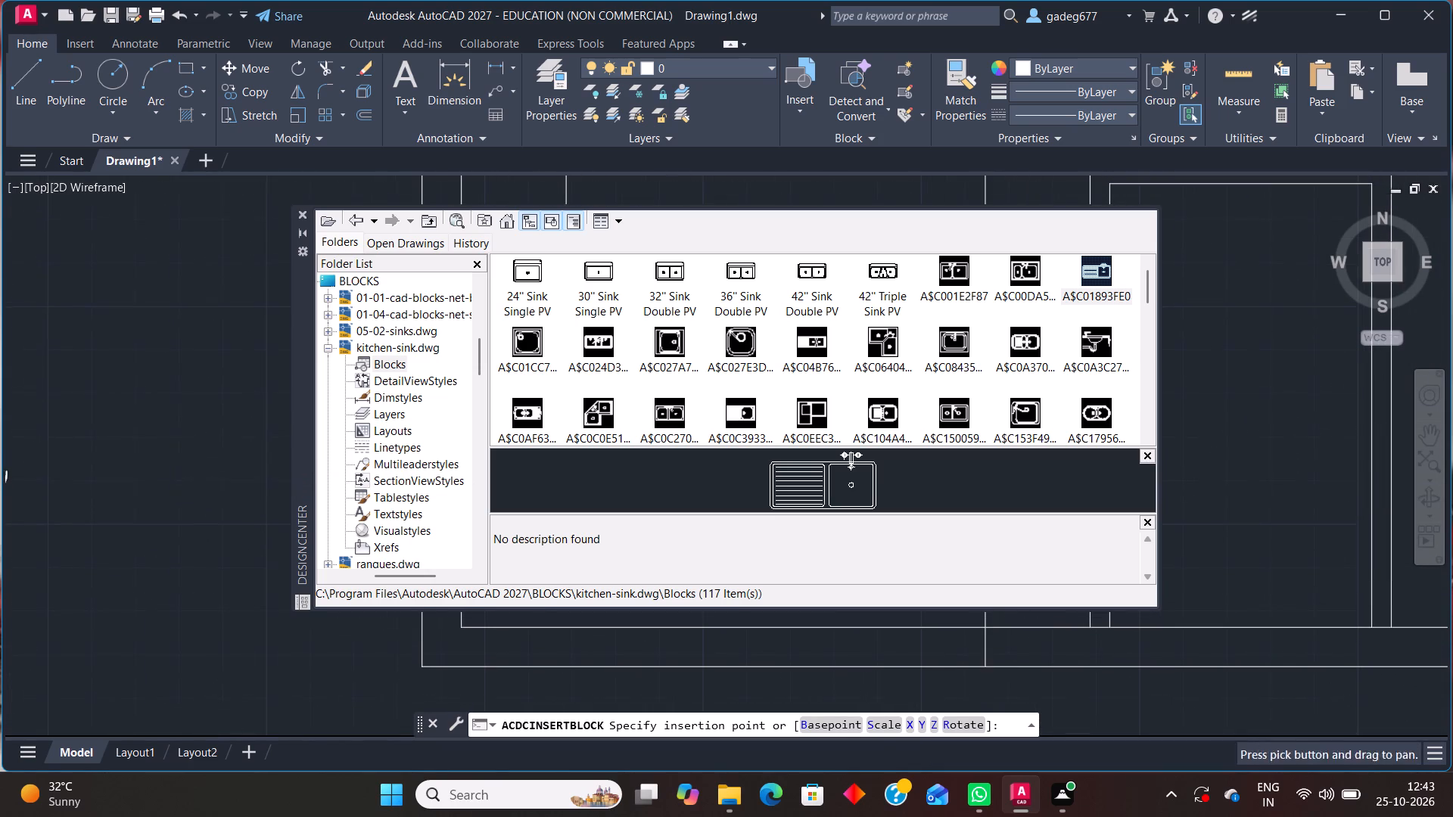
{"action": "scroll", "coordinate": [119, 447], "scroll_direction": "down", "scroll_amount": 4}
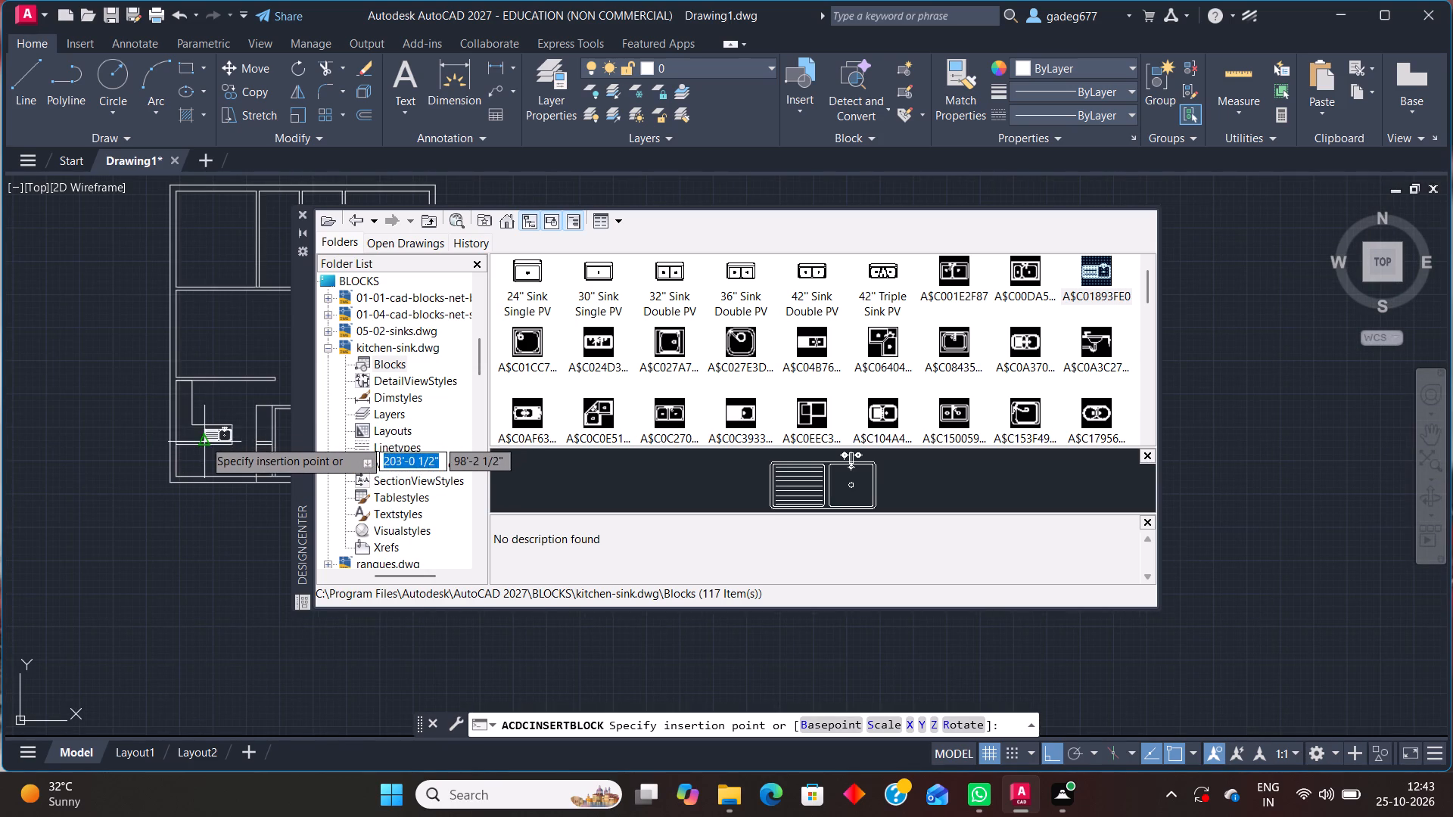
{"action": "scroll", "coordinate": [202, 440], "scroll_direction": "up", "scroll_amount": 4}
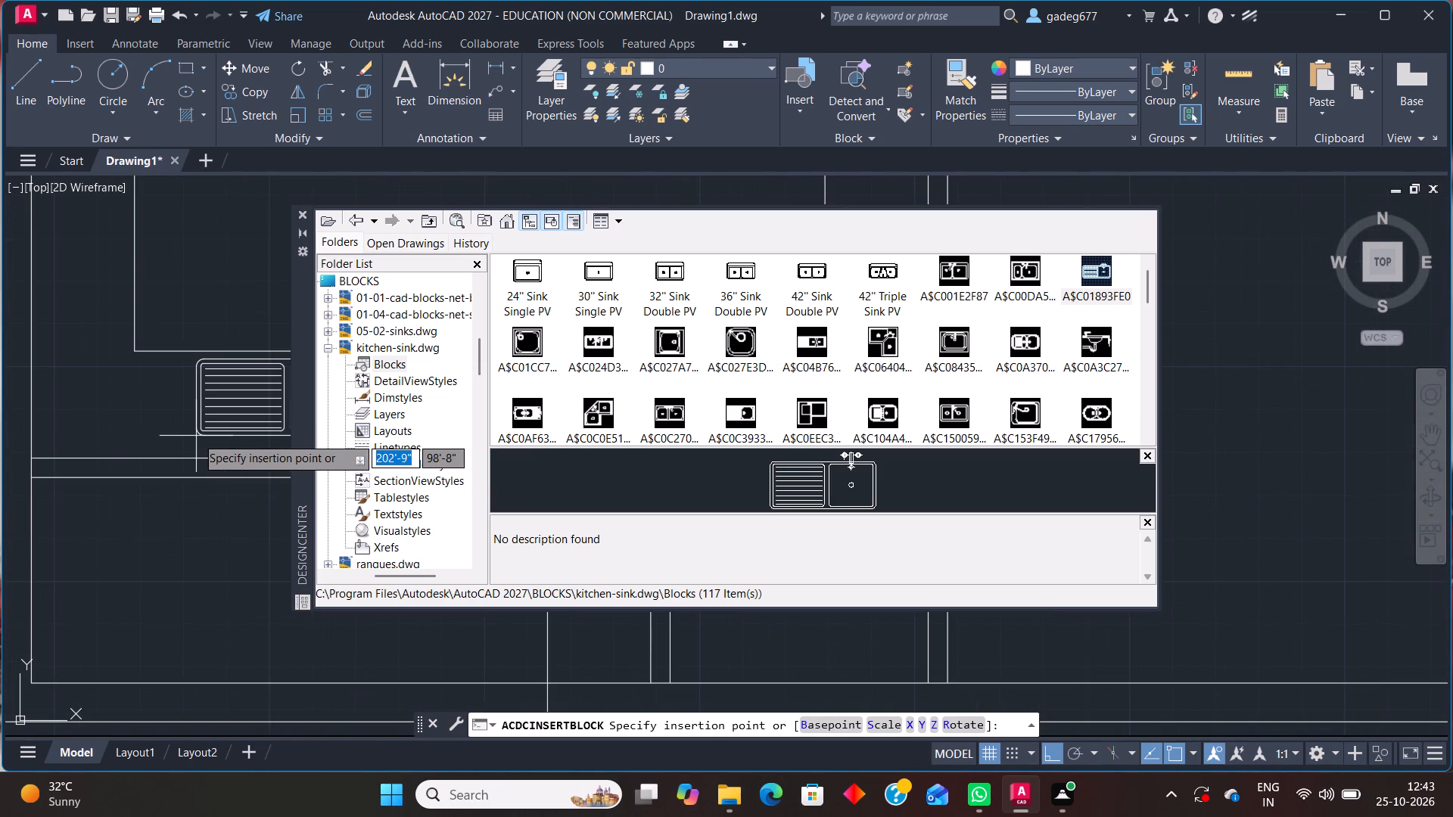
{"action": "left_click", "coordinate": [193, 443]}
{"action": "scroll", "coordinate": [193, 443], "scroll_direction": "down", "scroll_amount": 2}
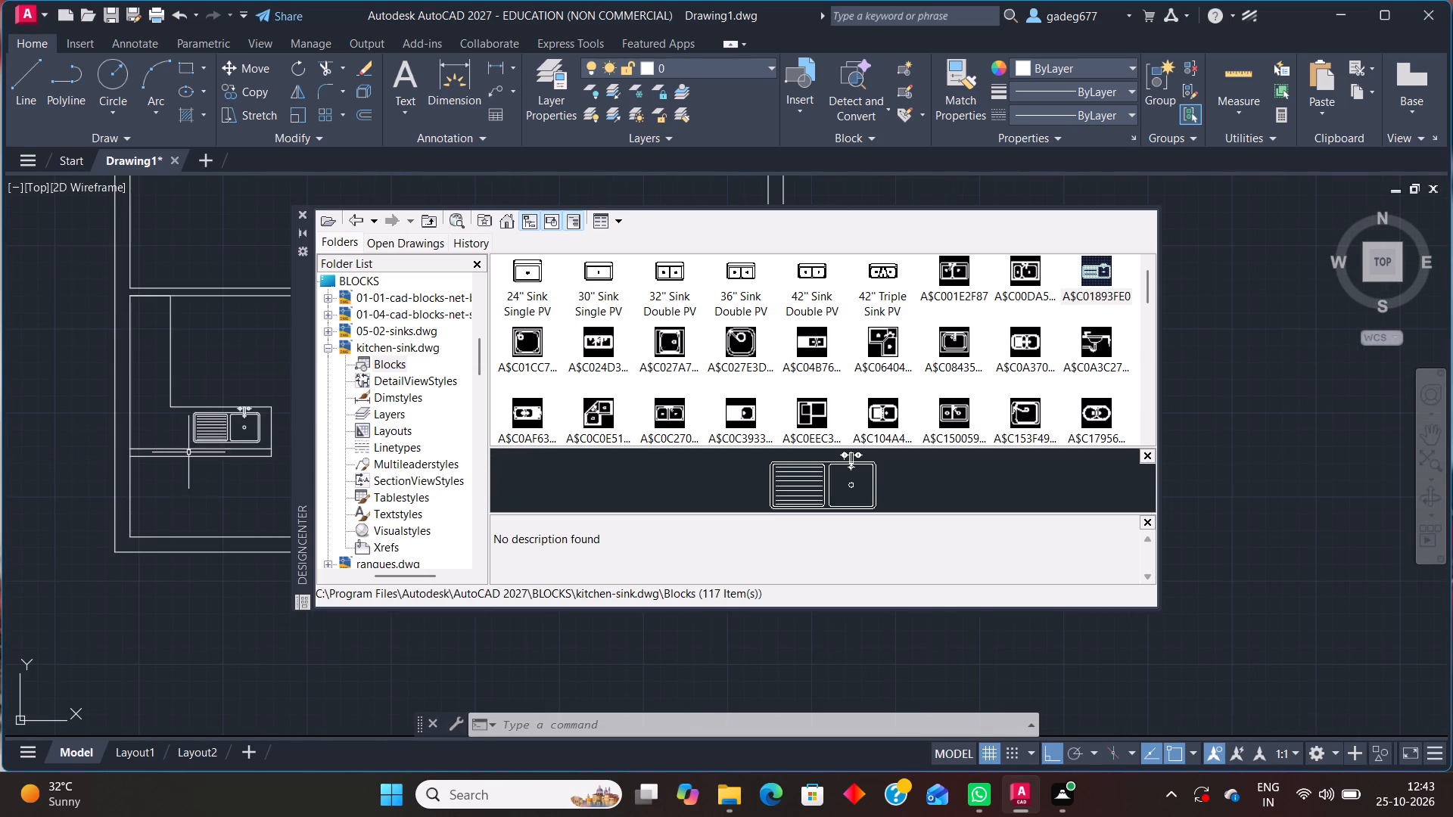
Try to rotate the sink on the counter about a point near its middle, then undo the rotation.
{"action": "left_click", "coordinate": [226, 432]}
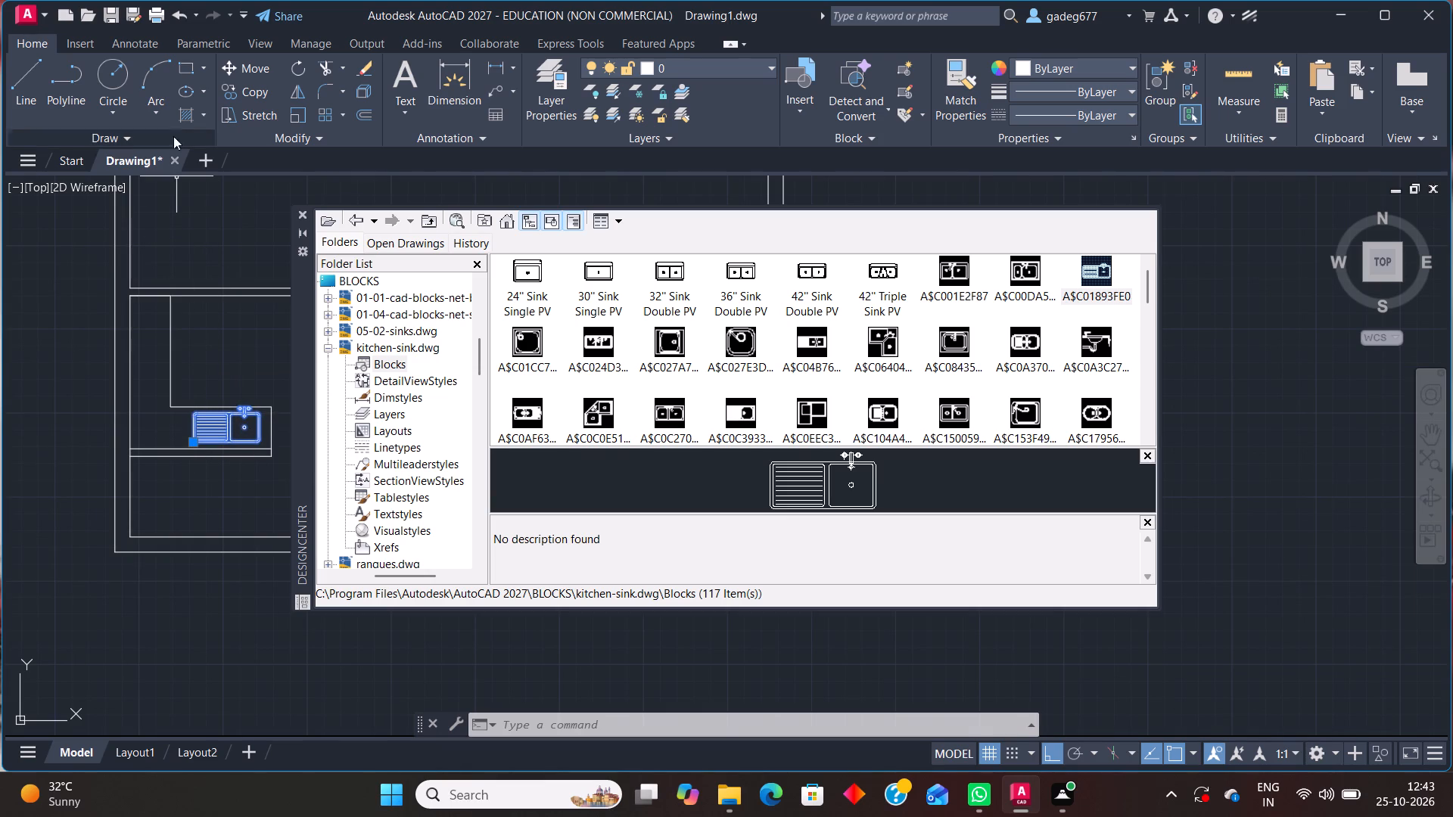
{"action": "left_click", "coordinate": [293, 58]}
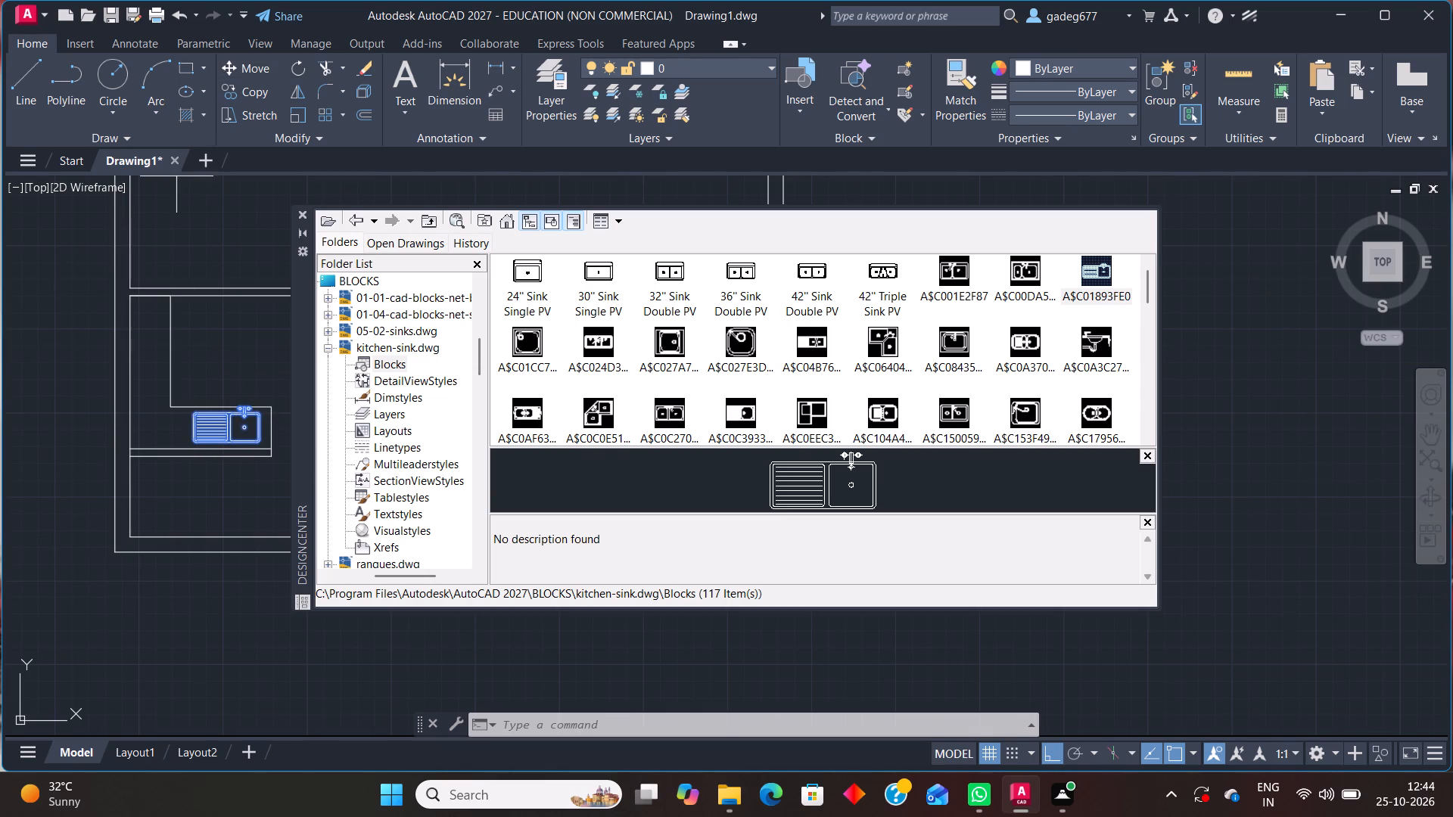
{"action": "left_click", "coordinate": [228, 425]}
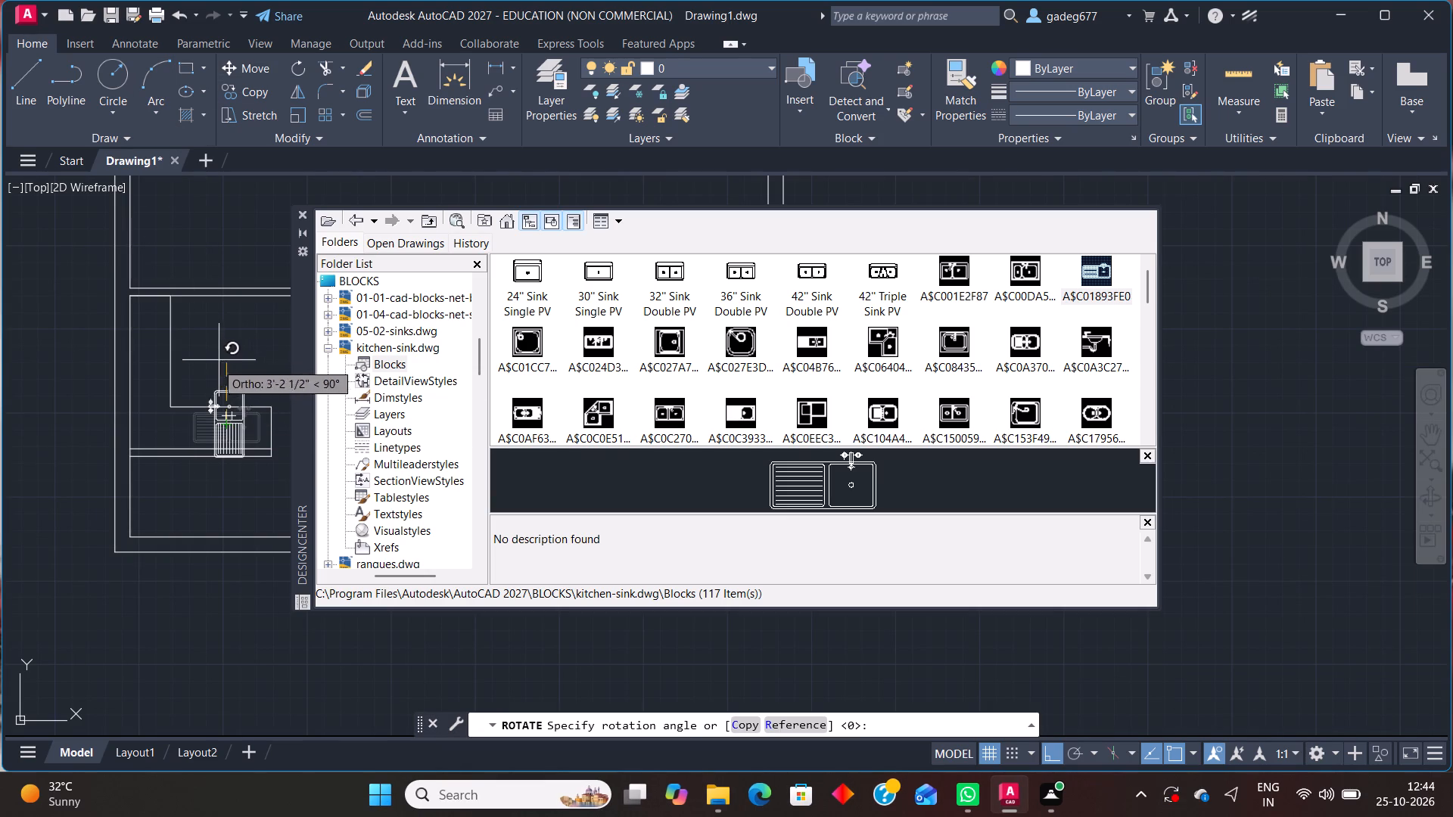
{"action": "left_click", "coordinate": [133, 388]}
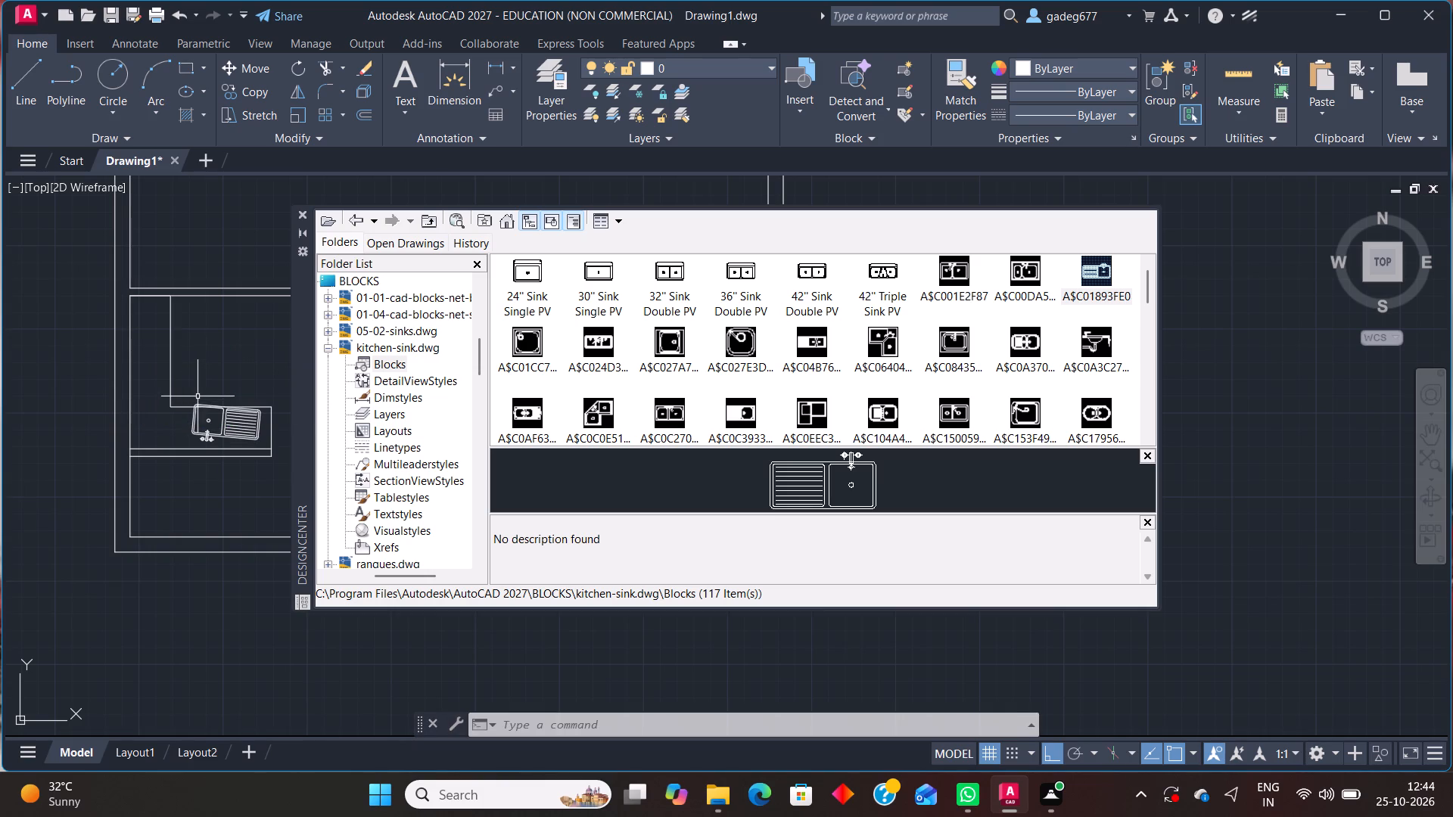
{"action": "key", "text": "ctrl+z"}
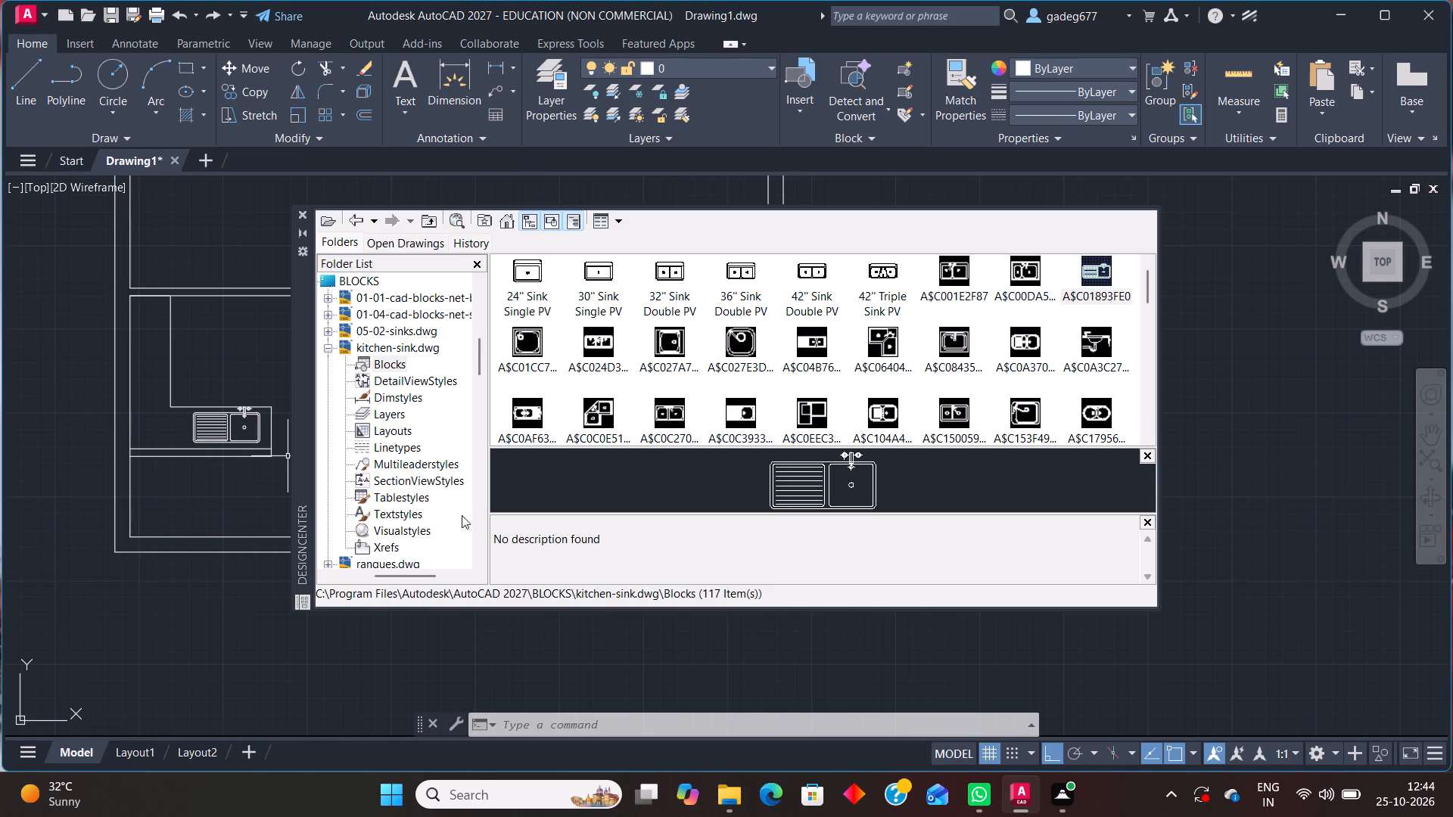
Insert the single-bowl drainer sink block A$C3404121D at scale 1 and angle 0 just below the left room's partition.
{"action": "scroll", "coordinate": [632, 309], "scroll_direction": "down", "scroll_amount": 2}
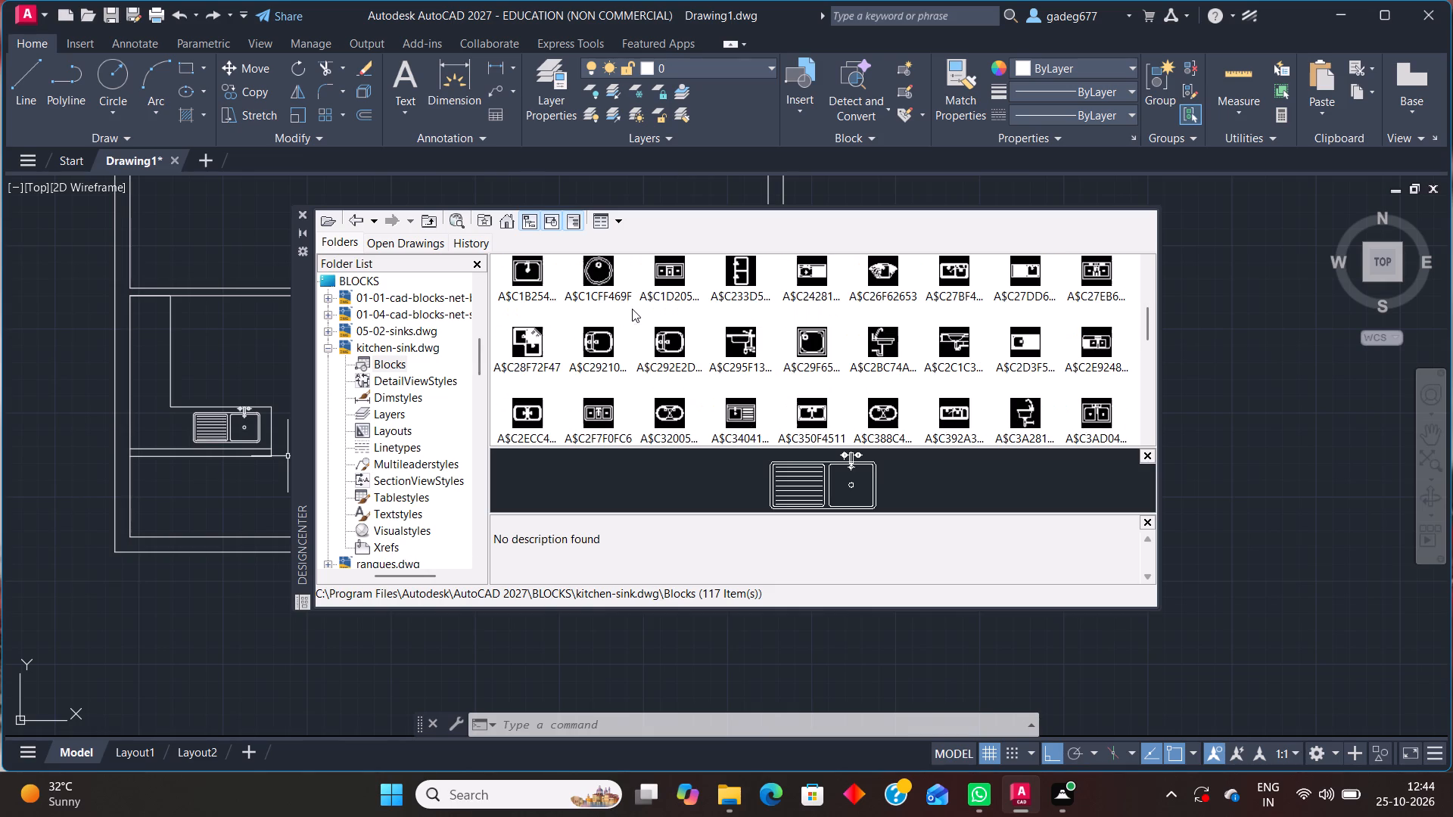
{"action": "left_click", "coordinate": [734, 409]}
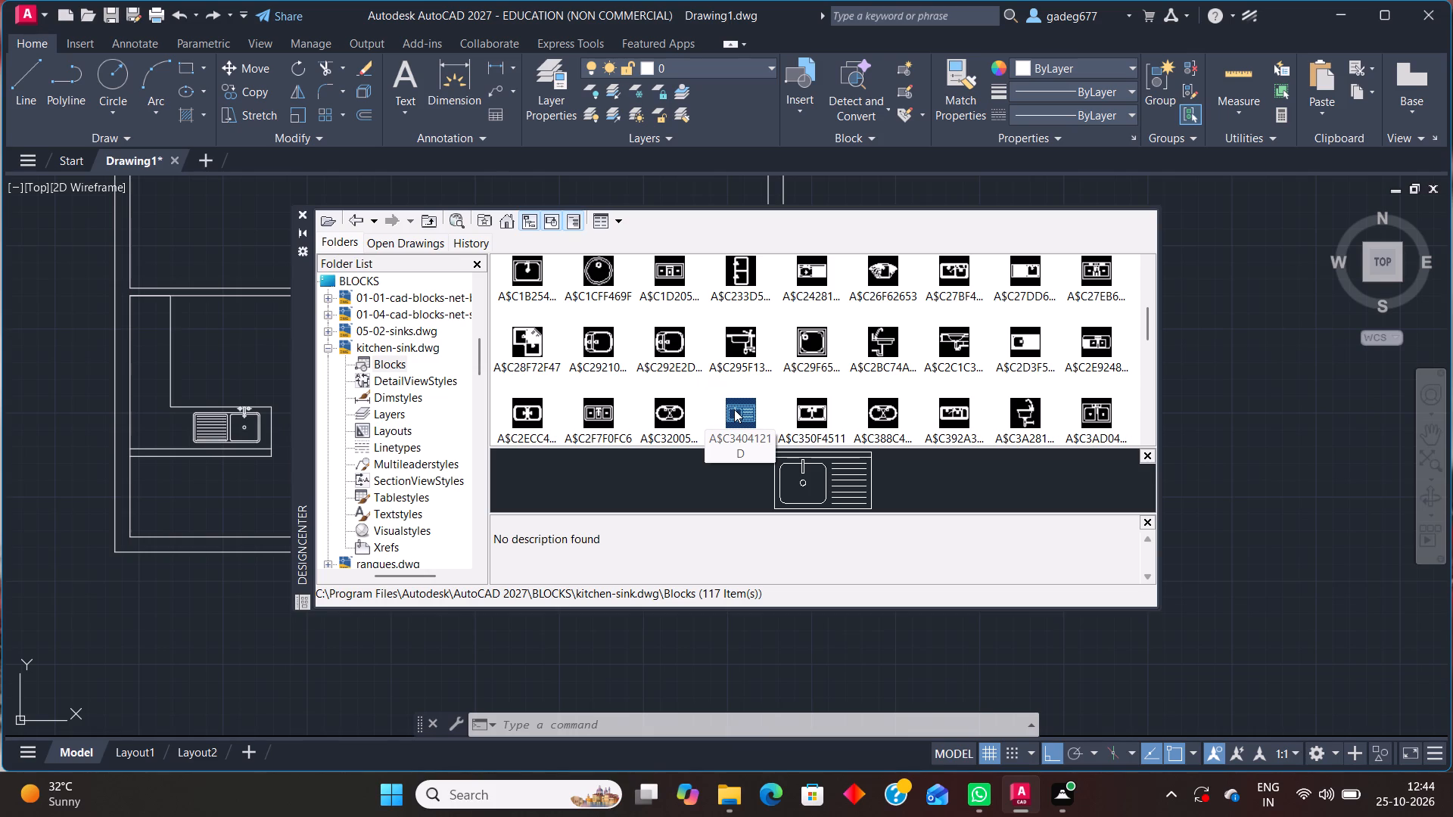
{"action": "left_click", "coordinate": [734, 409]}
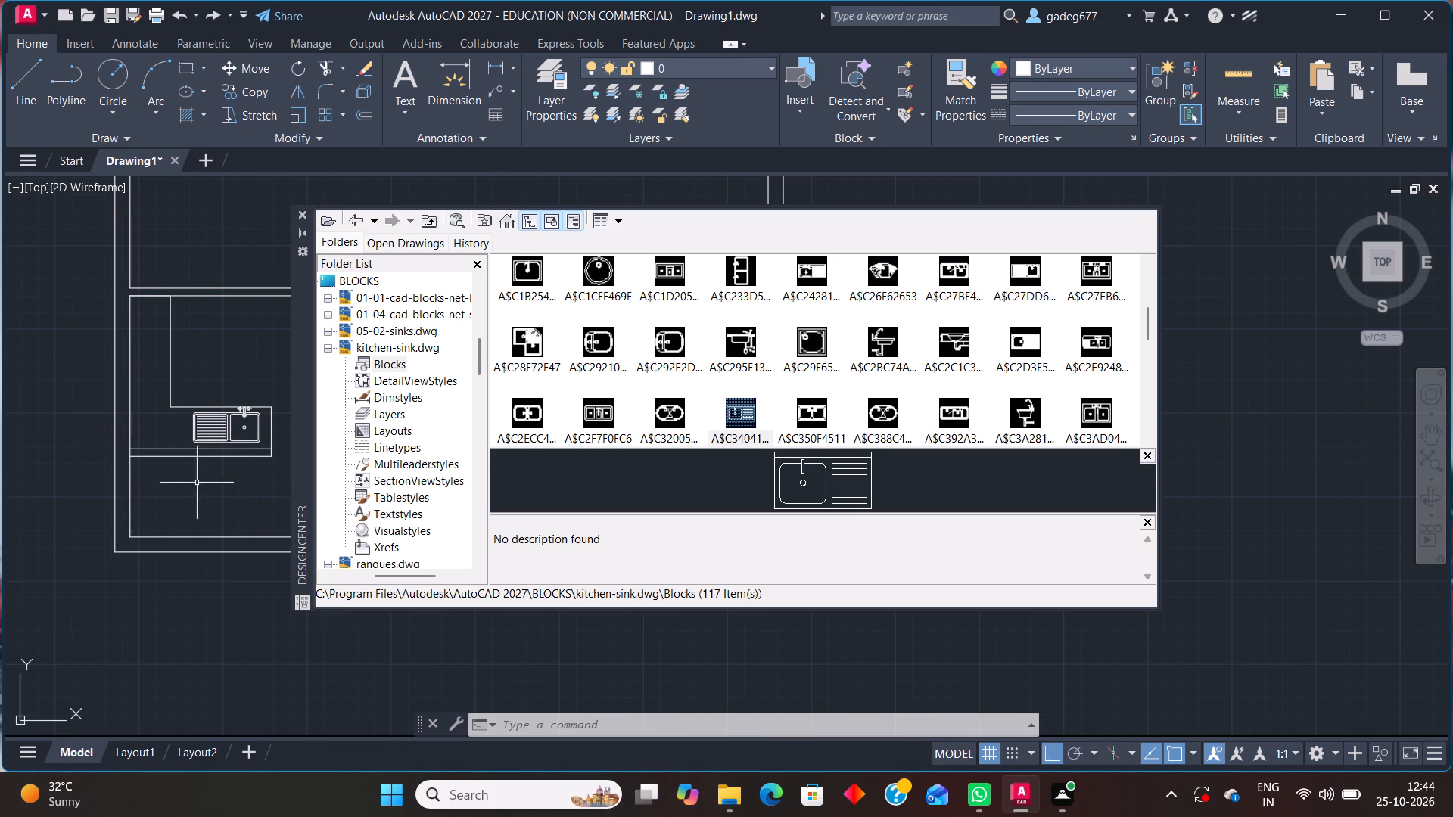
{"action": "double_click", "coordinate": [726, 409]}
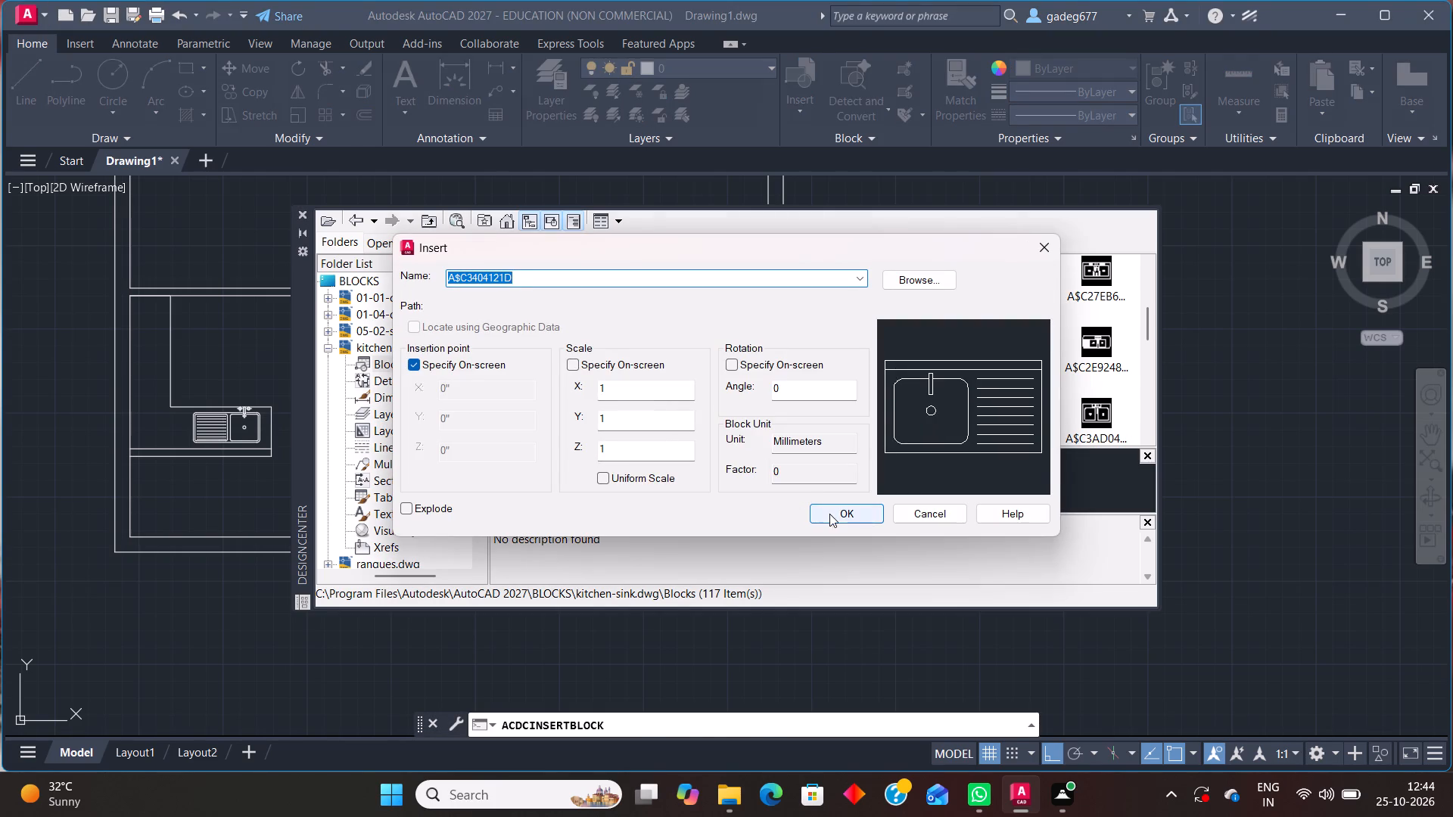
{"action": "left_click", "coordinate": [829, 514]}
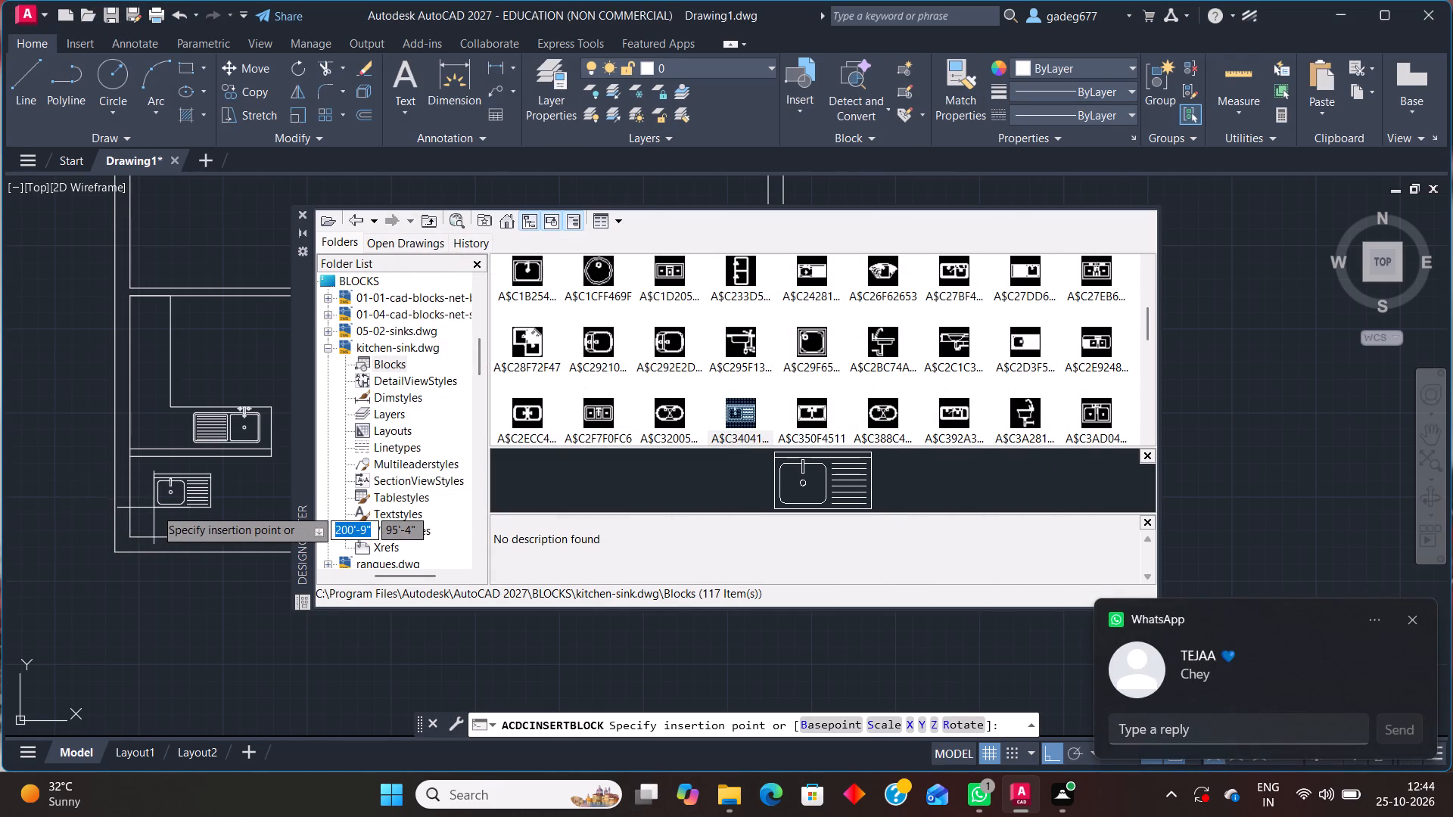
{"action": "left_click", "coordinate": [157, 508]}
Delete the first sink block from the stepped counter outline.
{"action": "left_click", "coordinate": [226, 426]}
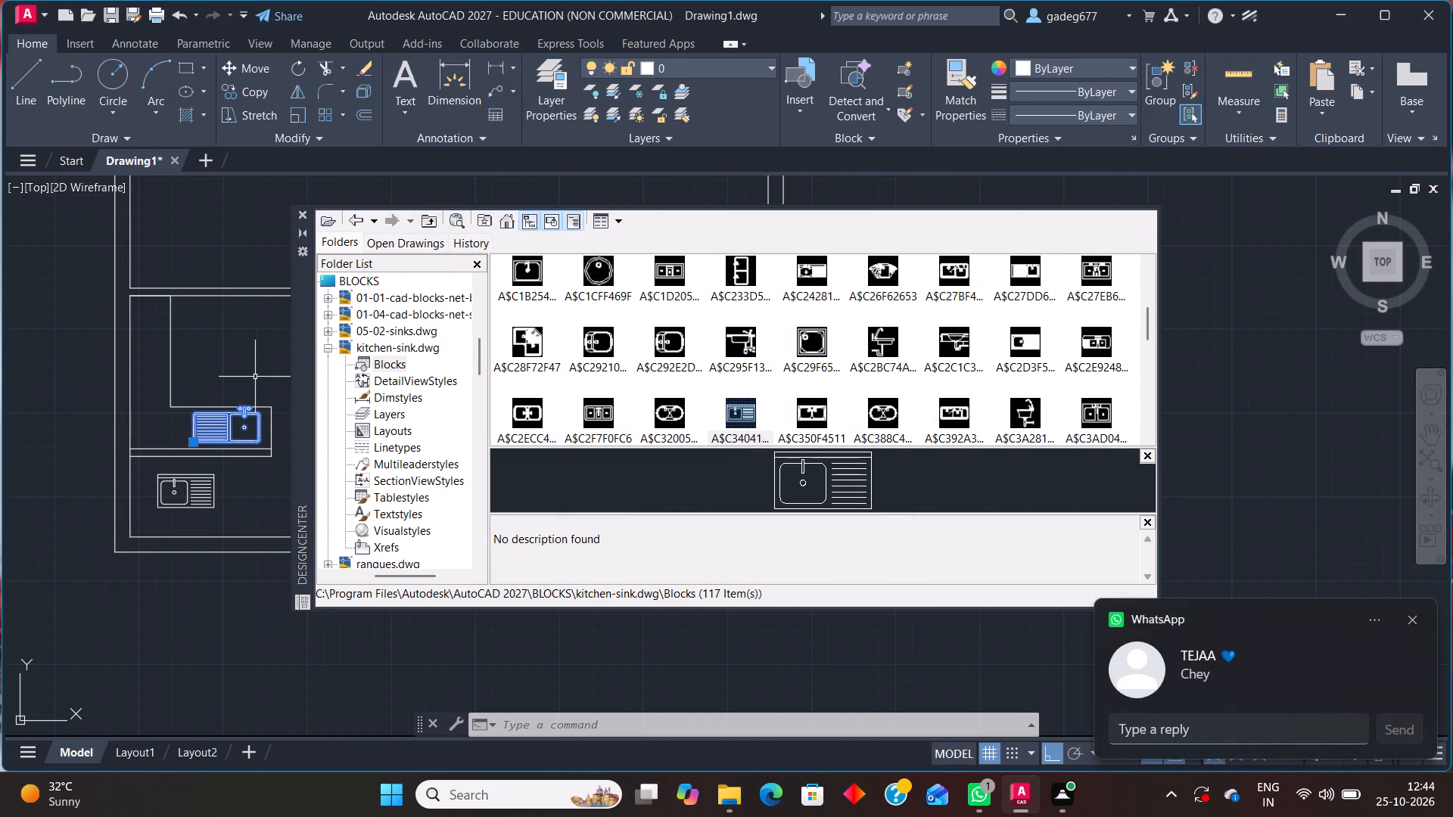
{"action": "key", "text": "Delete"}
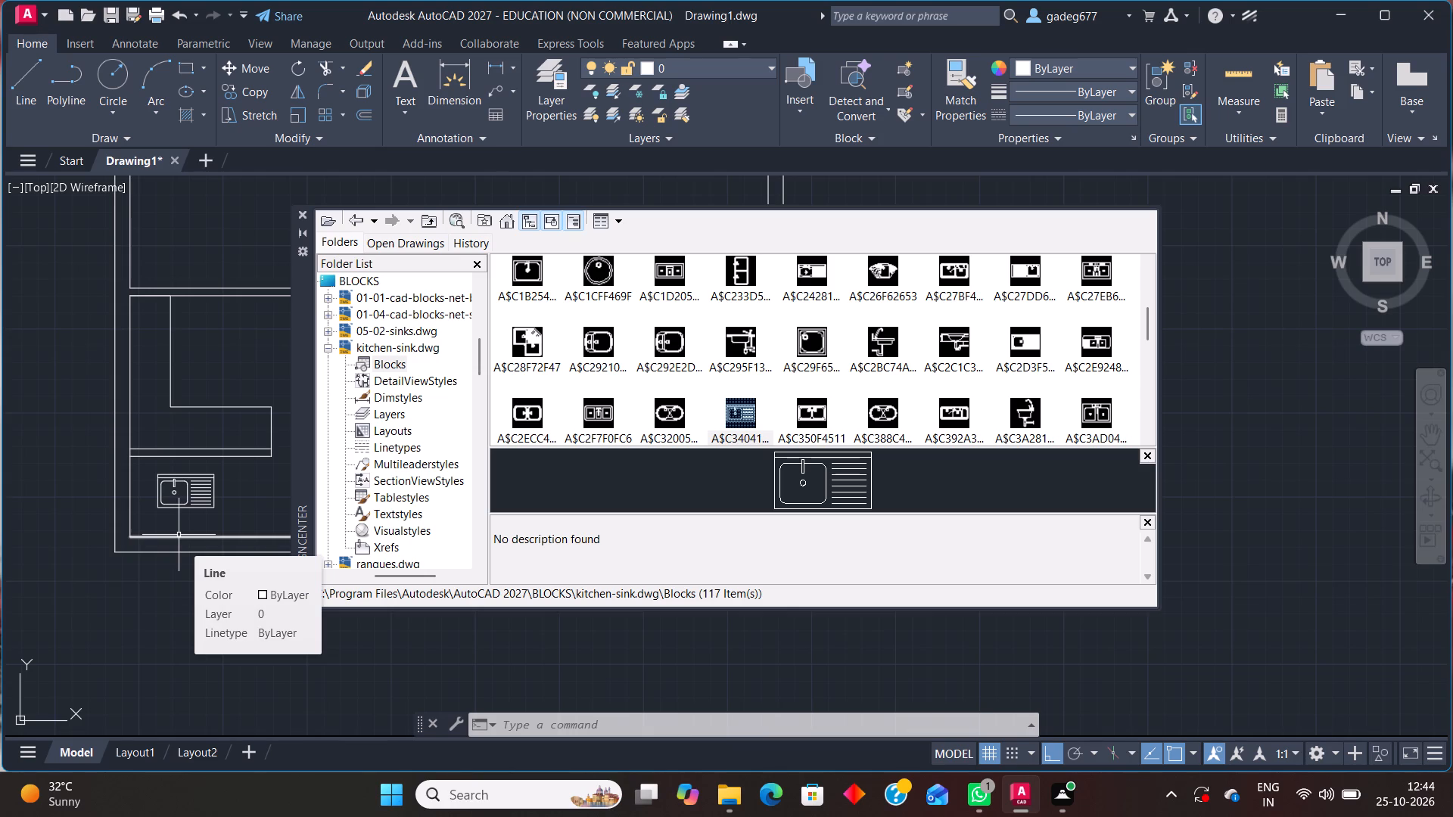
Rotate the single-bowl drainer sink below the partition by 180° about a point in its bowl.
{"action": "left_click", "coordinate": [194, 506]}
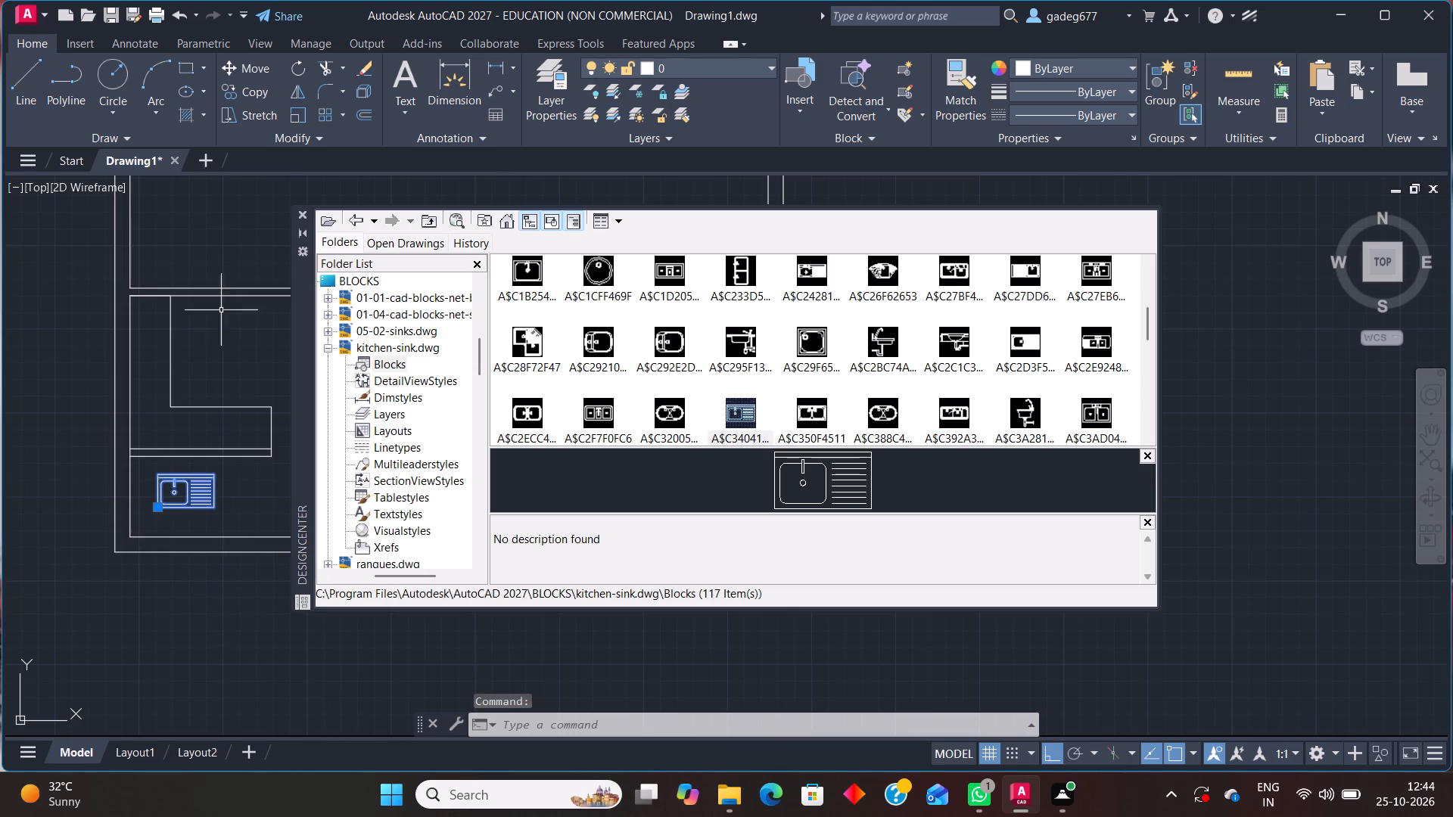
{"action": "left_click", "coordinate": [310, 57]}
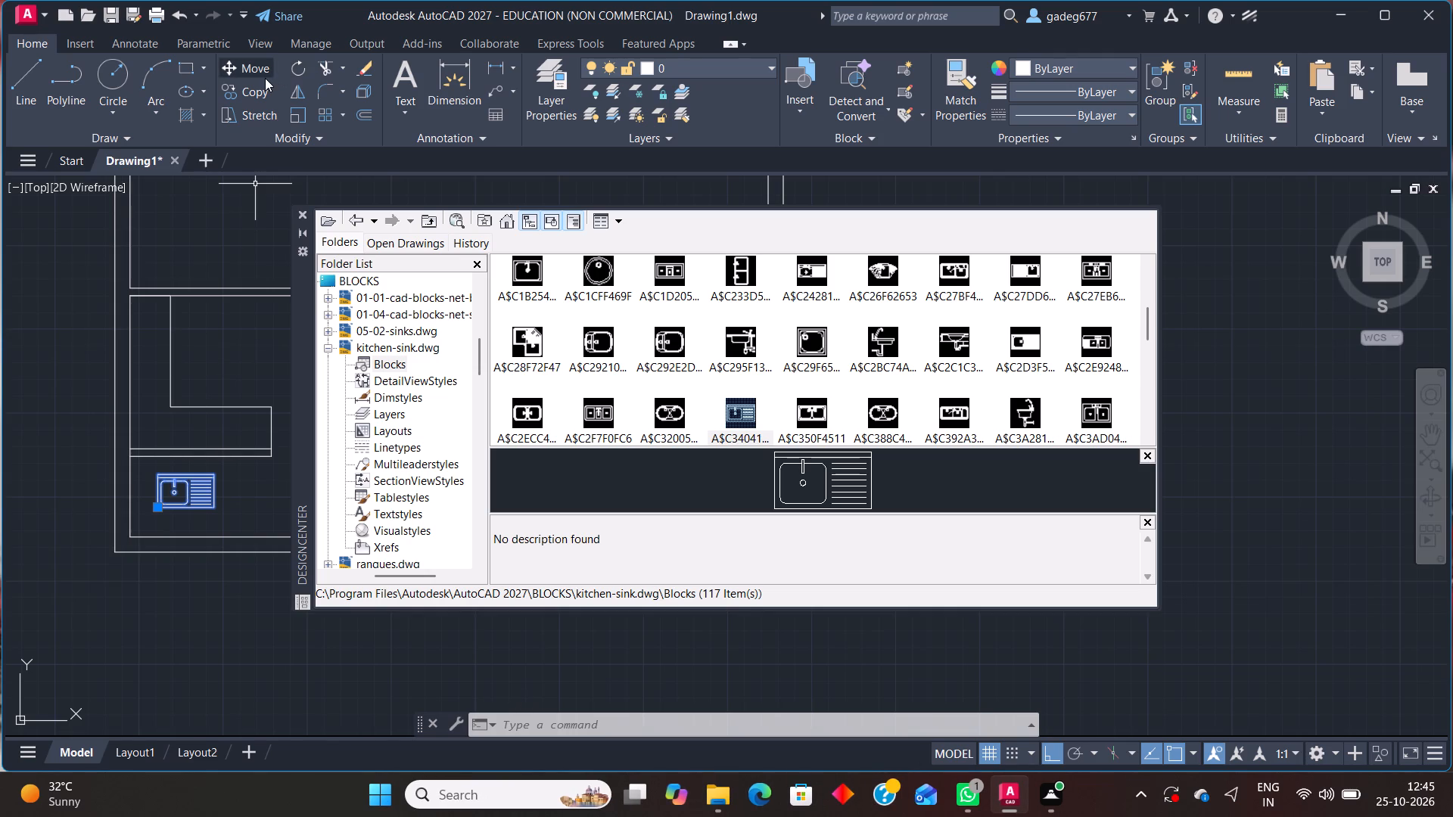
{"action": "left_click", "coordinate": [299, 60]}
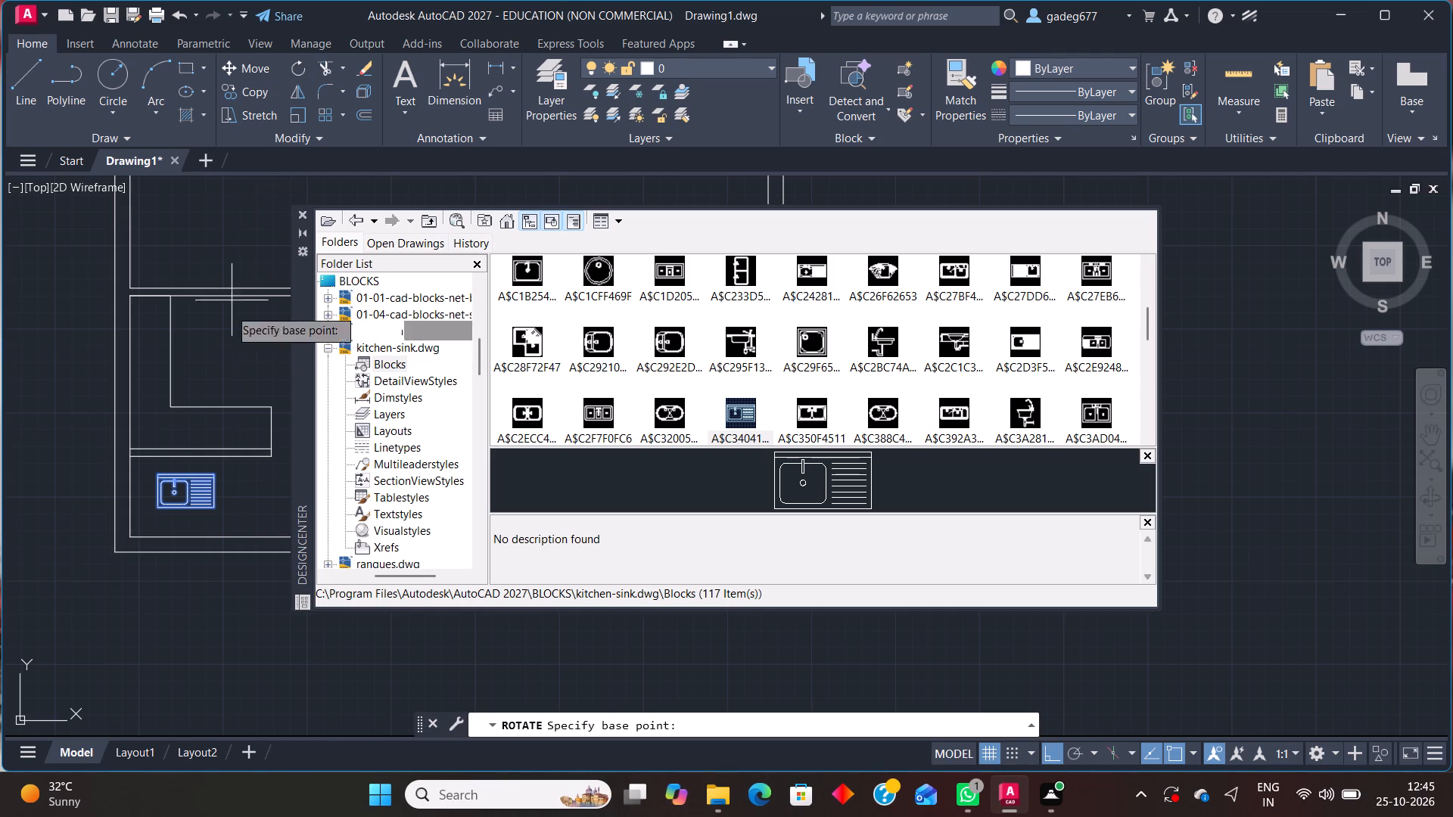
{"action": "left_click", "coordinate": [176, 485]}
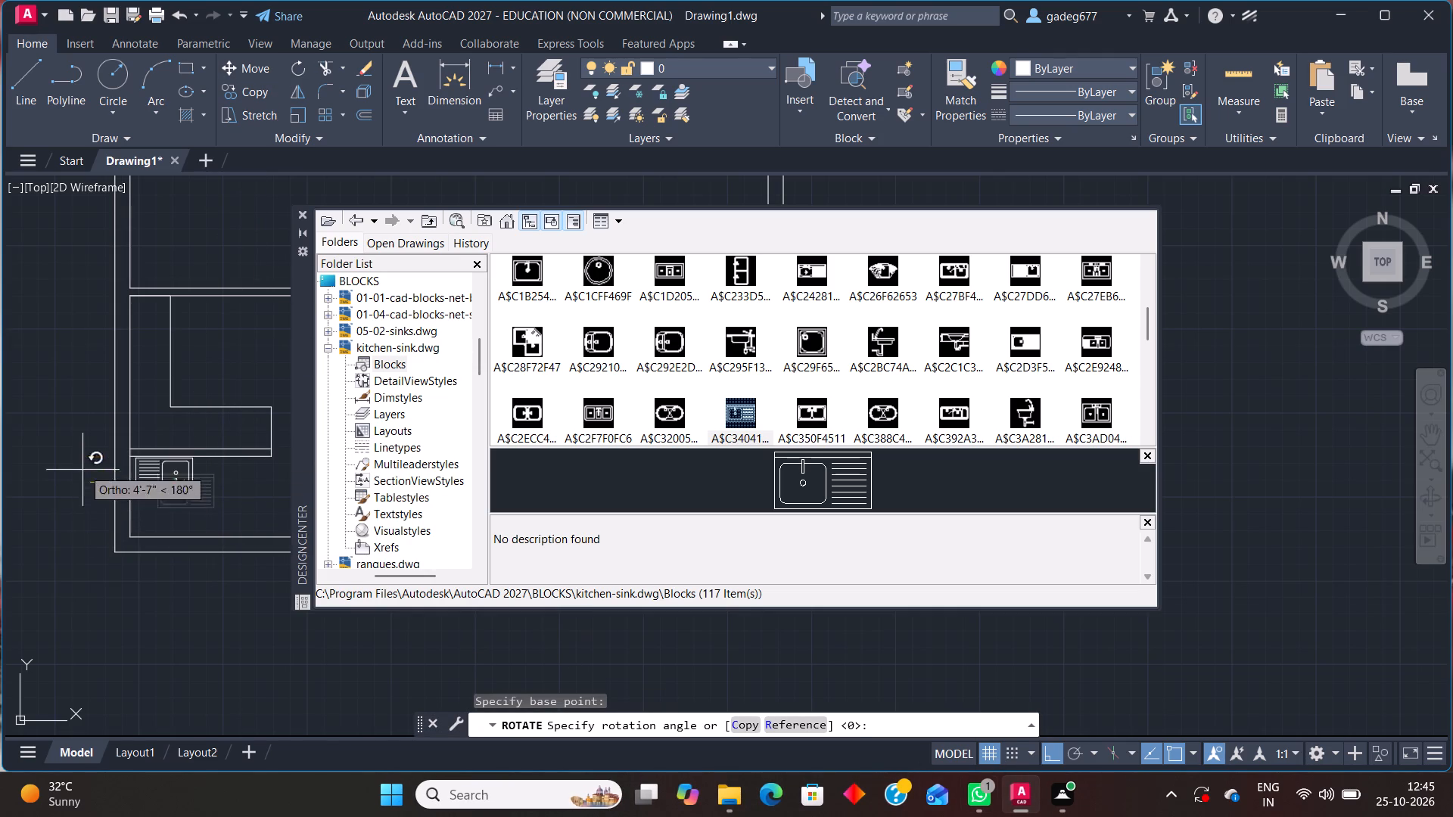
{"action": "left_click", "coordinate": [32, 422]}
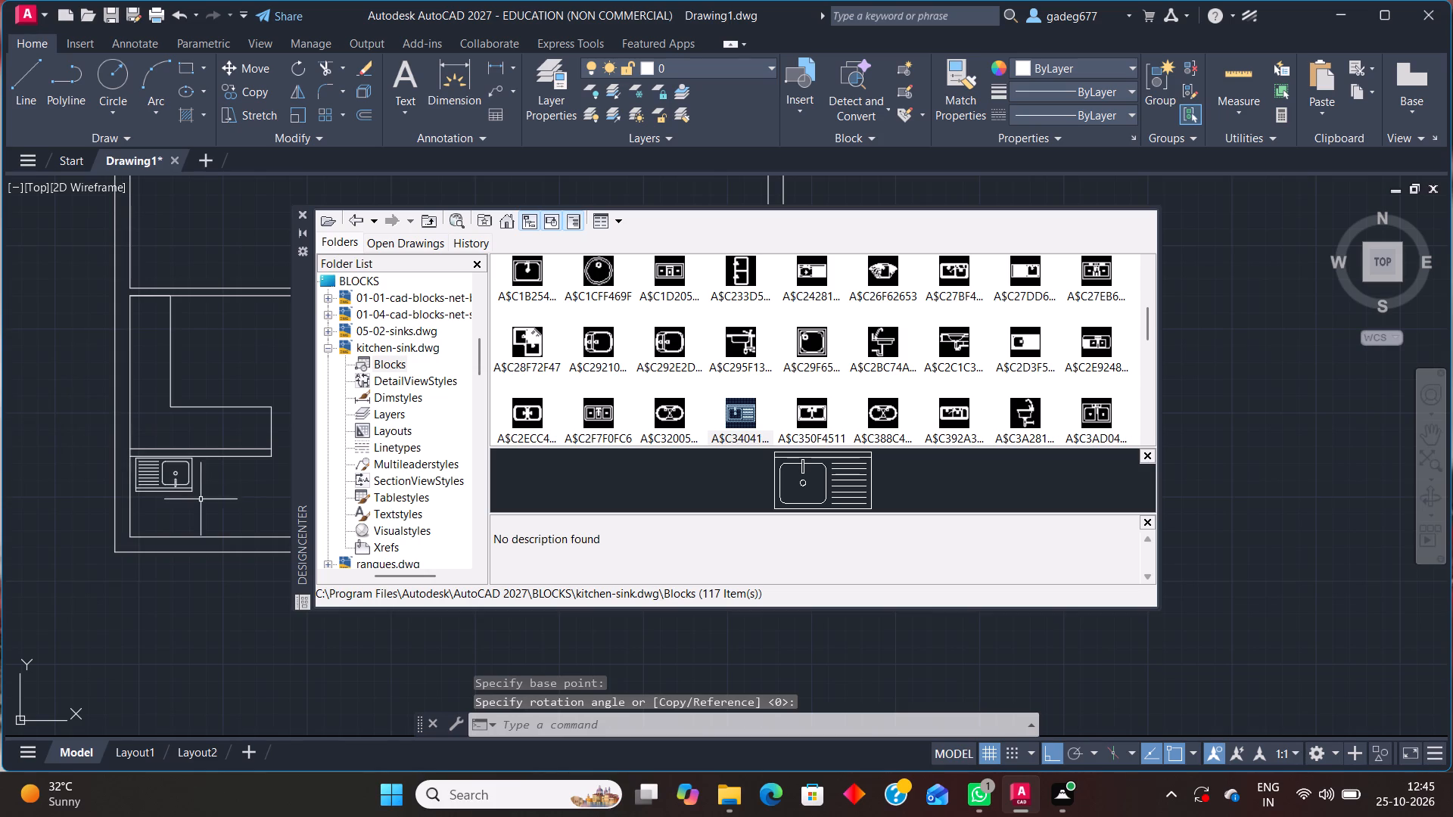
Turn Ortho off and move the rotated sink by its insertion-point grip into the lower leg of the stepped counter outline.
{"action": "left_click", "coordinate": [185, 485]}
{"action": "left_click", "coordinate": [193, 455]}
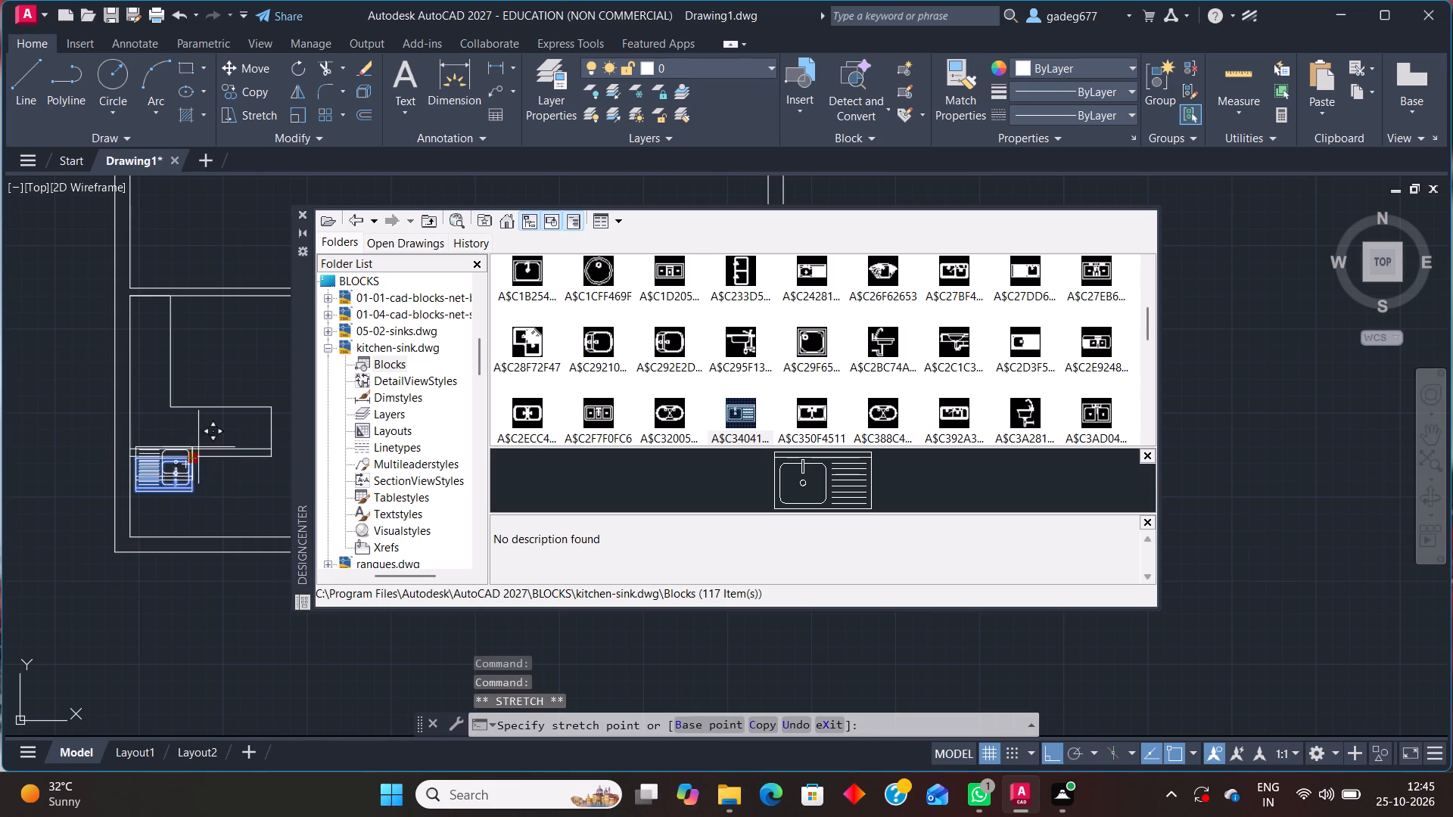
{"action": "left_click", "coordinate": [1046, 750]}
{"action": "scroll", "coordinate": [257, 431], "scroll_direction": "up", "scroll_amount": 2}
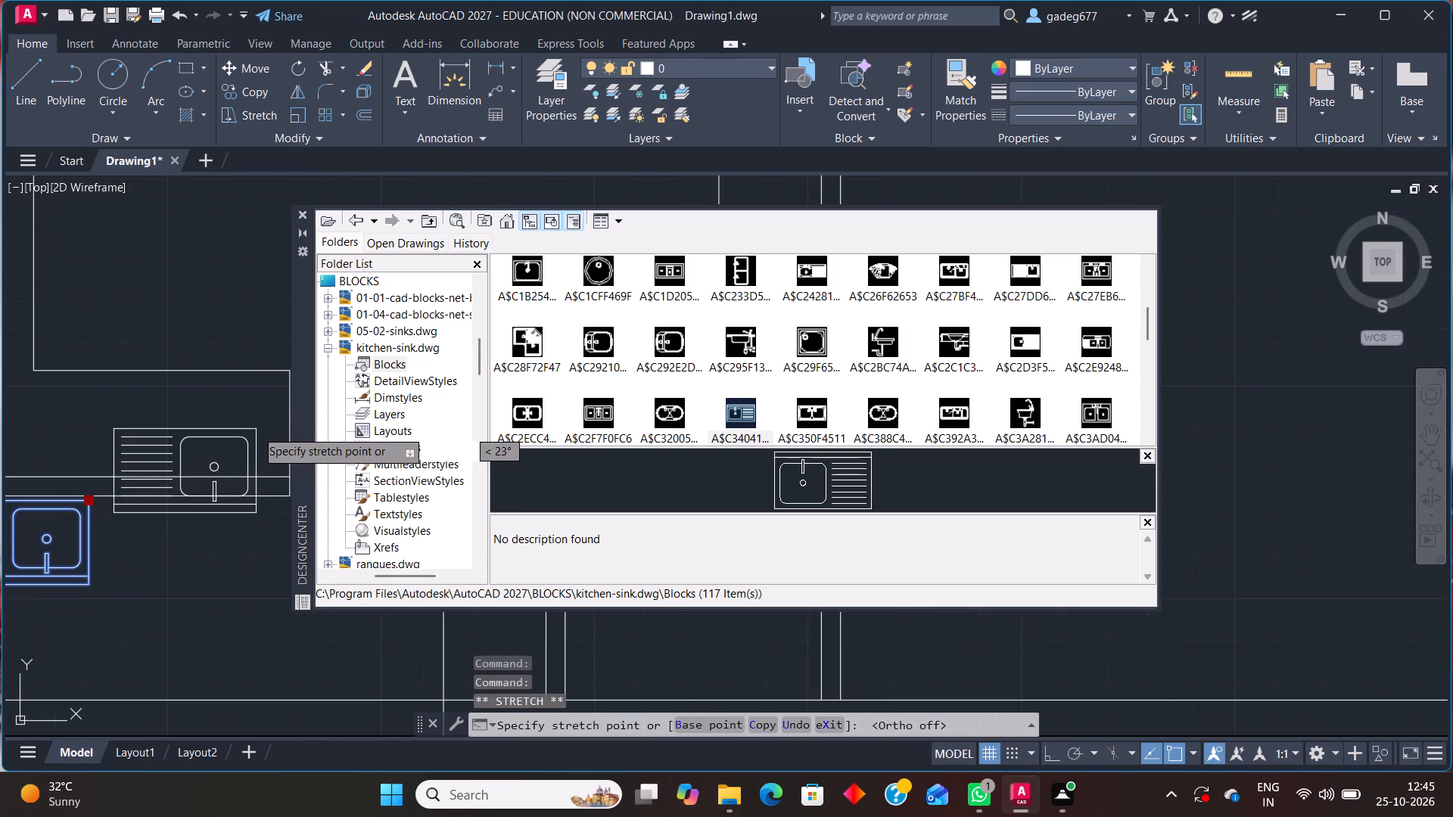
{"action": "left_click", "coordinate": [242, 384]}
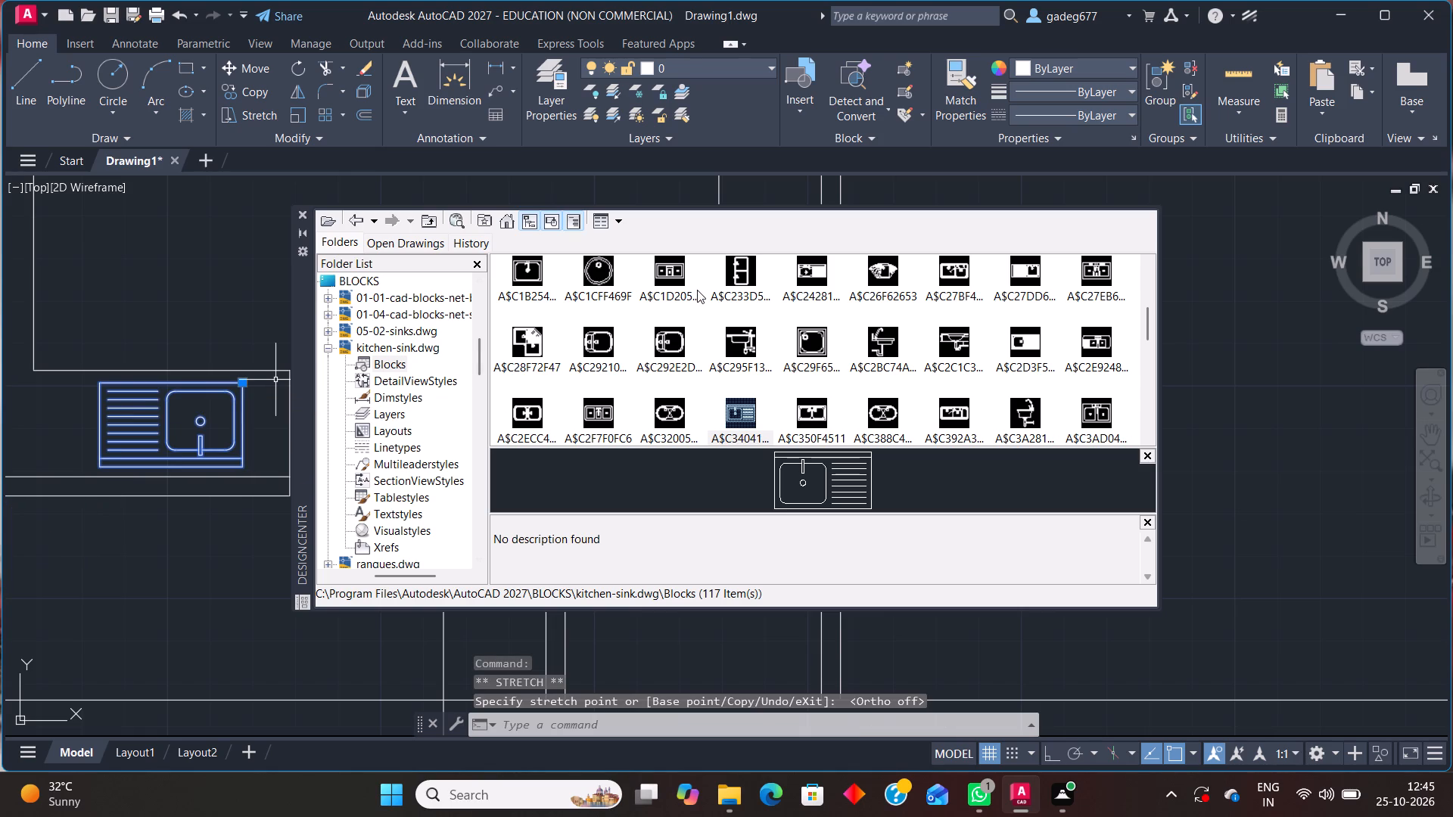
Look through the block collection in kitchen-sink.dwg for a suitable round sink.
{"action": "scroll", "coordinate": [695, 291], "scroll_direction": "down", "scroll_amount": 2}
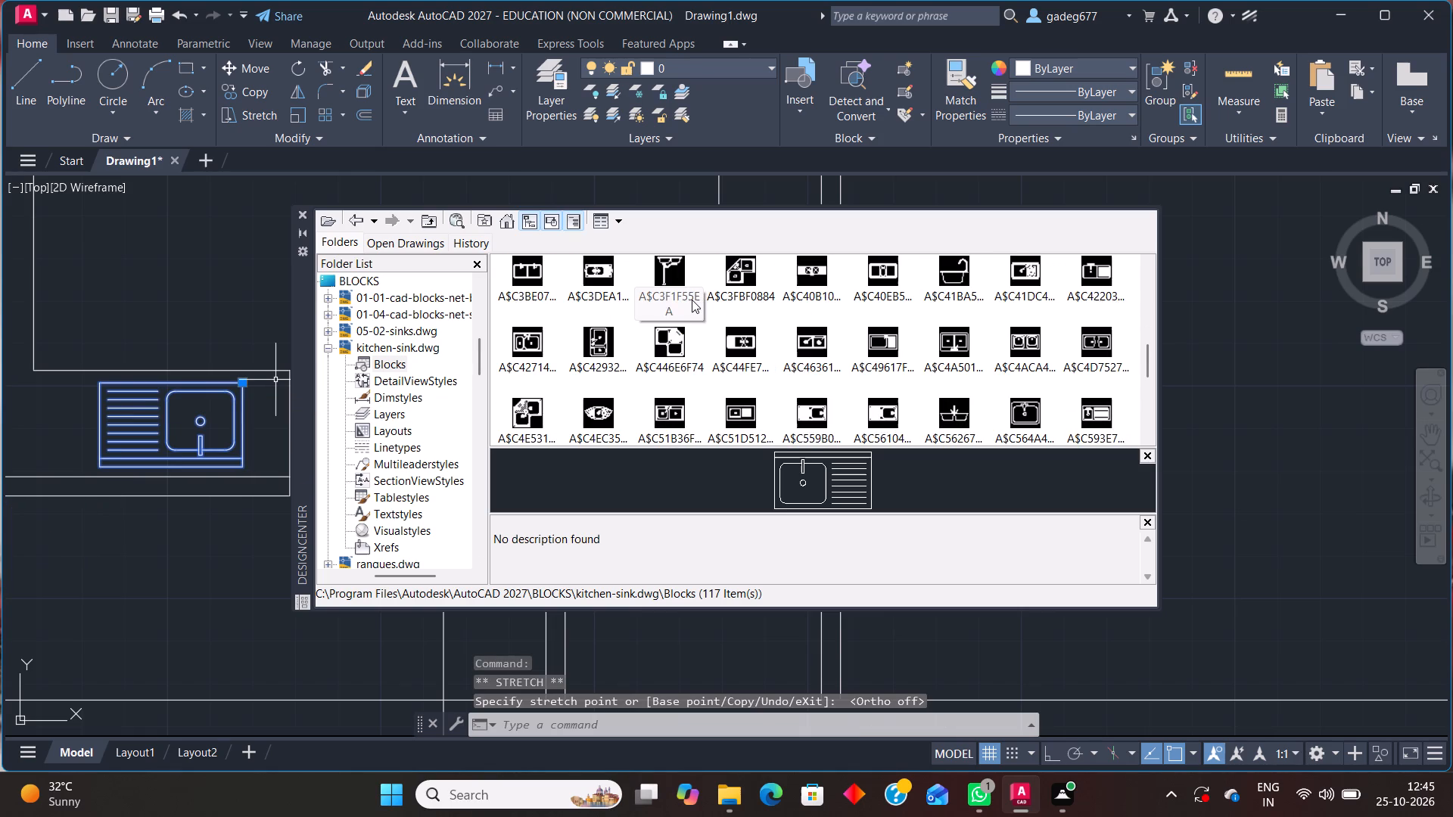
{"action": "scroll", "coordinate": [689, 303], "scroll_direction": "down", "scroll_amount": 2}
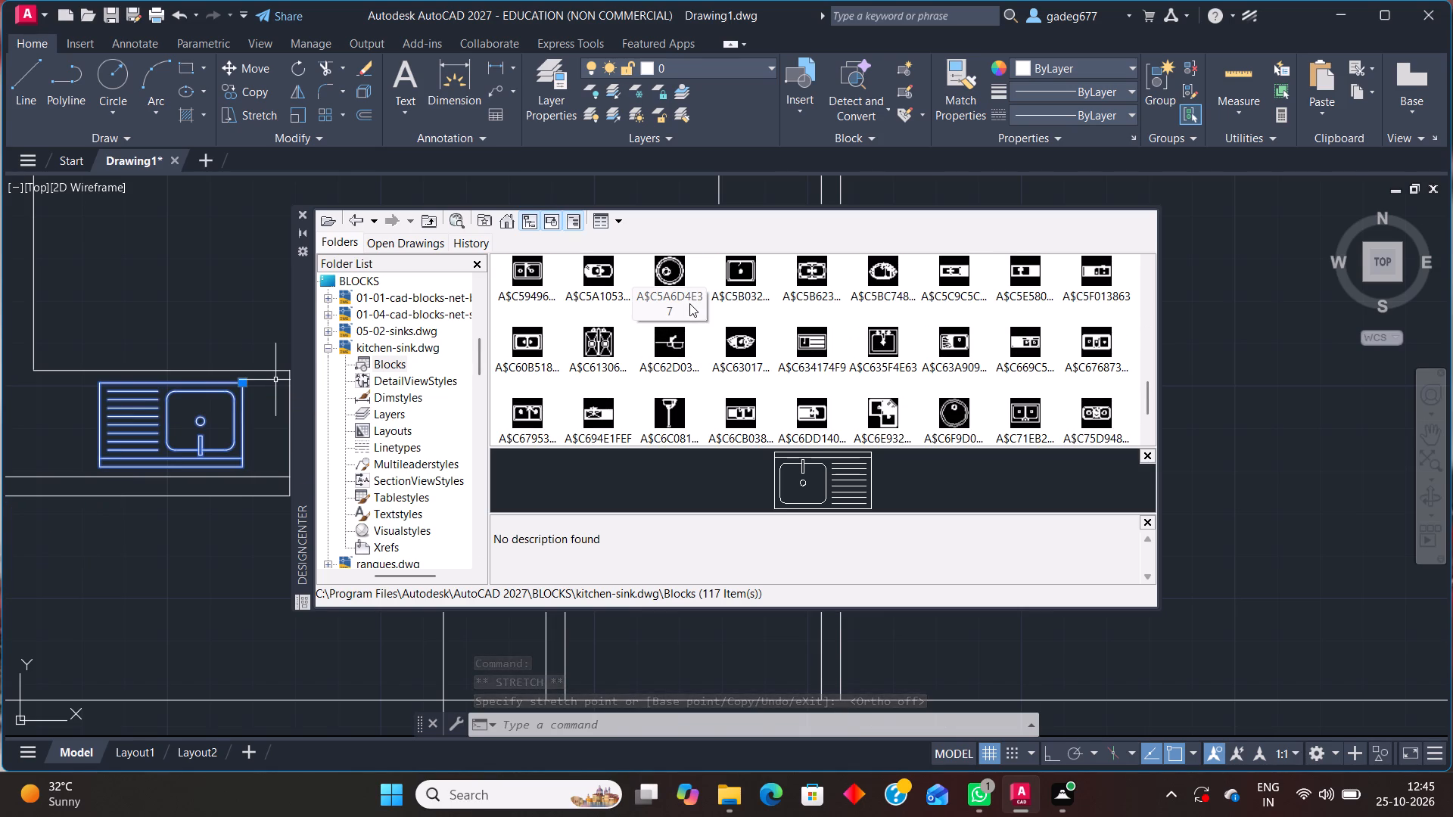
{"action": "scroll", "coordinate": [689, 306], "scroll_direction": "down", "scroll_amount": 2}
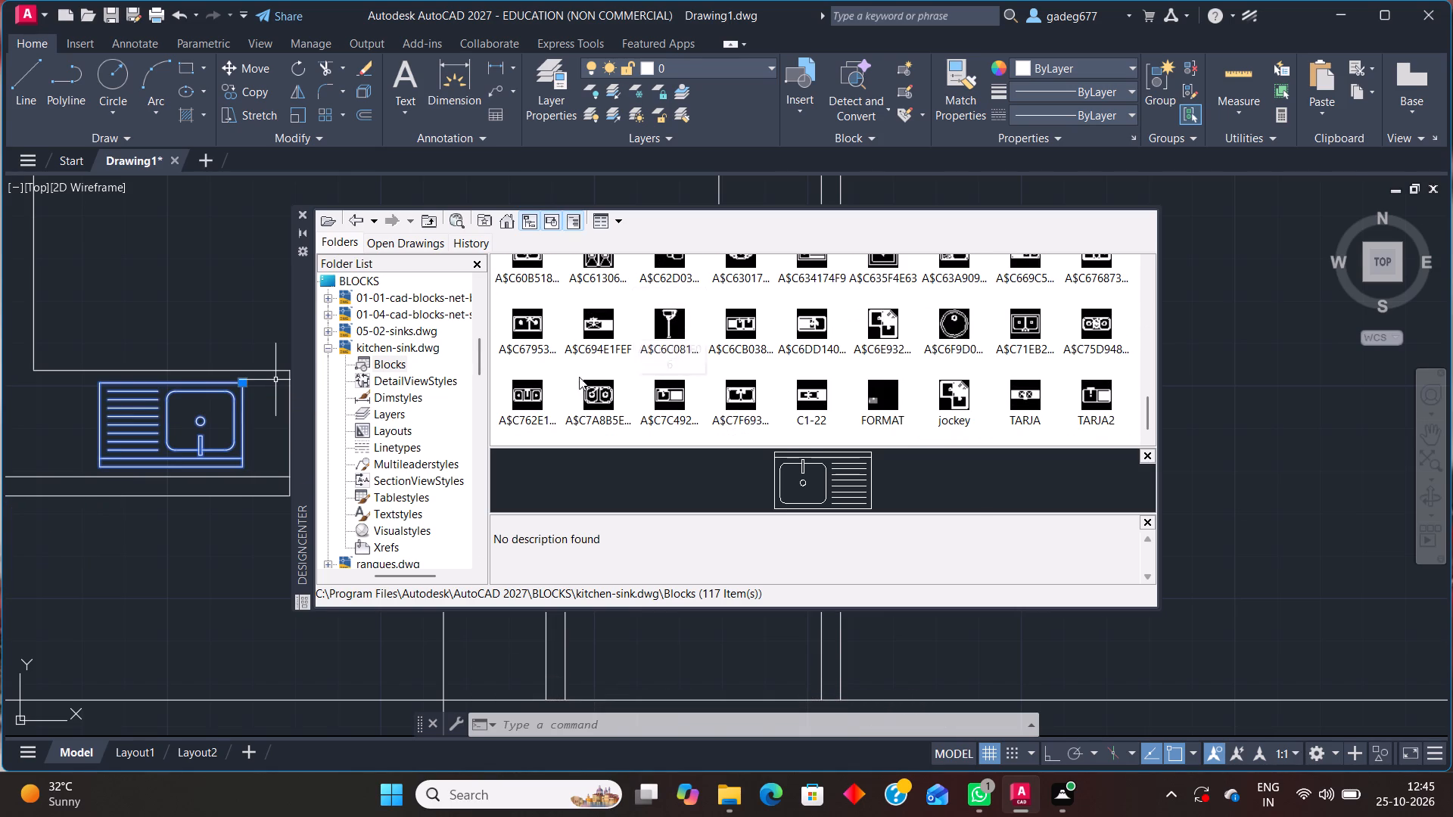
{"action": "scroll", "coordinate": [569, 376], "scroll_direction": "up", "scroll_amount": 7}
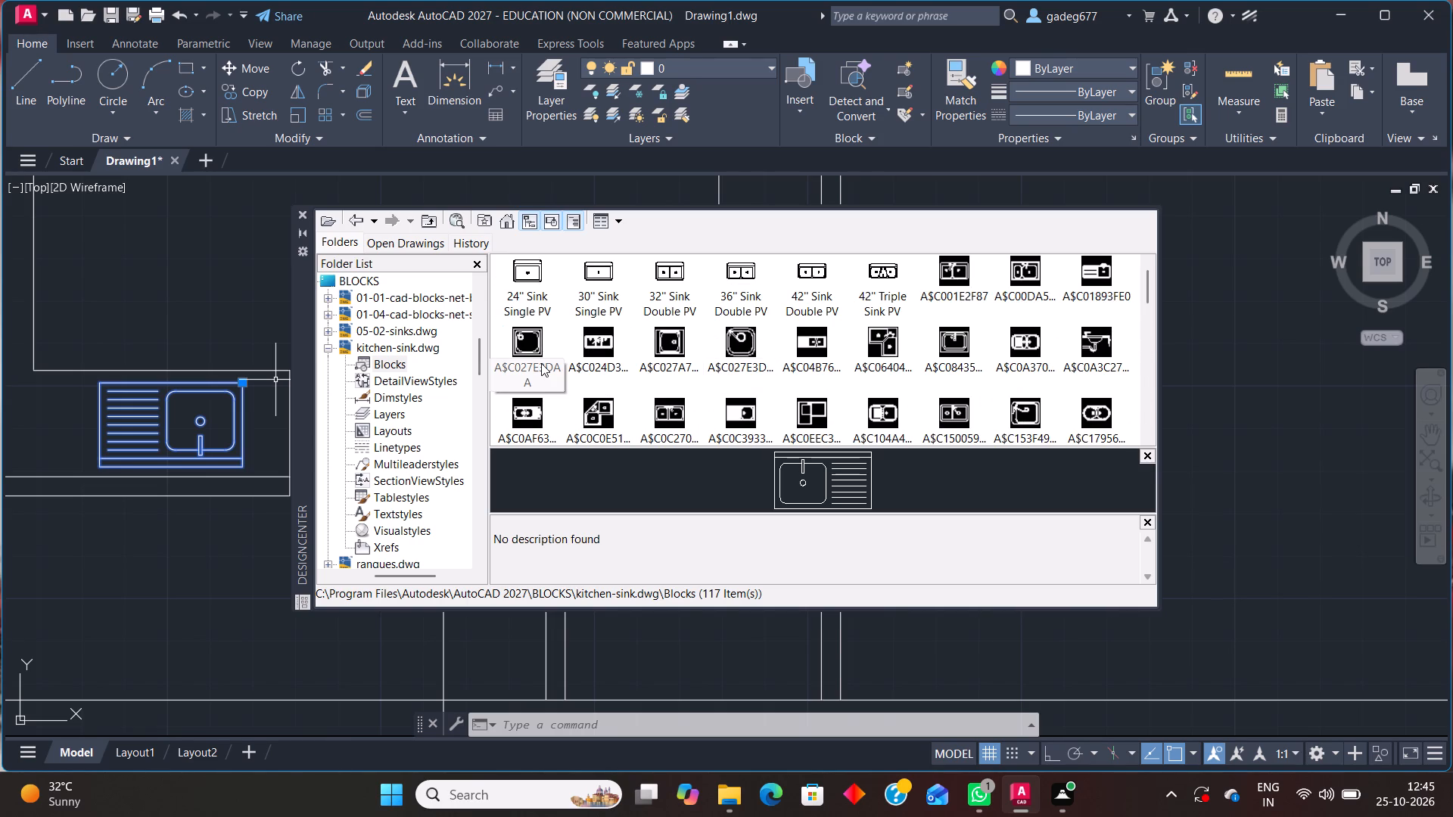
{"action": "scroll", "coordinate": [543, 360], "scroll_direction": "down", "scroll_amount": 1}
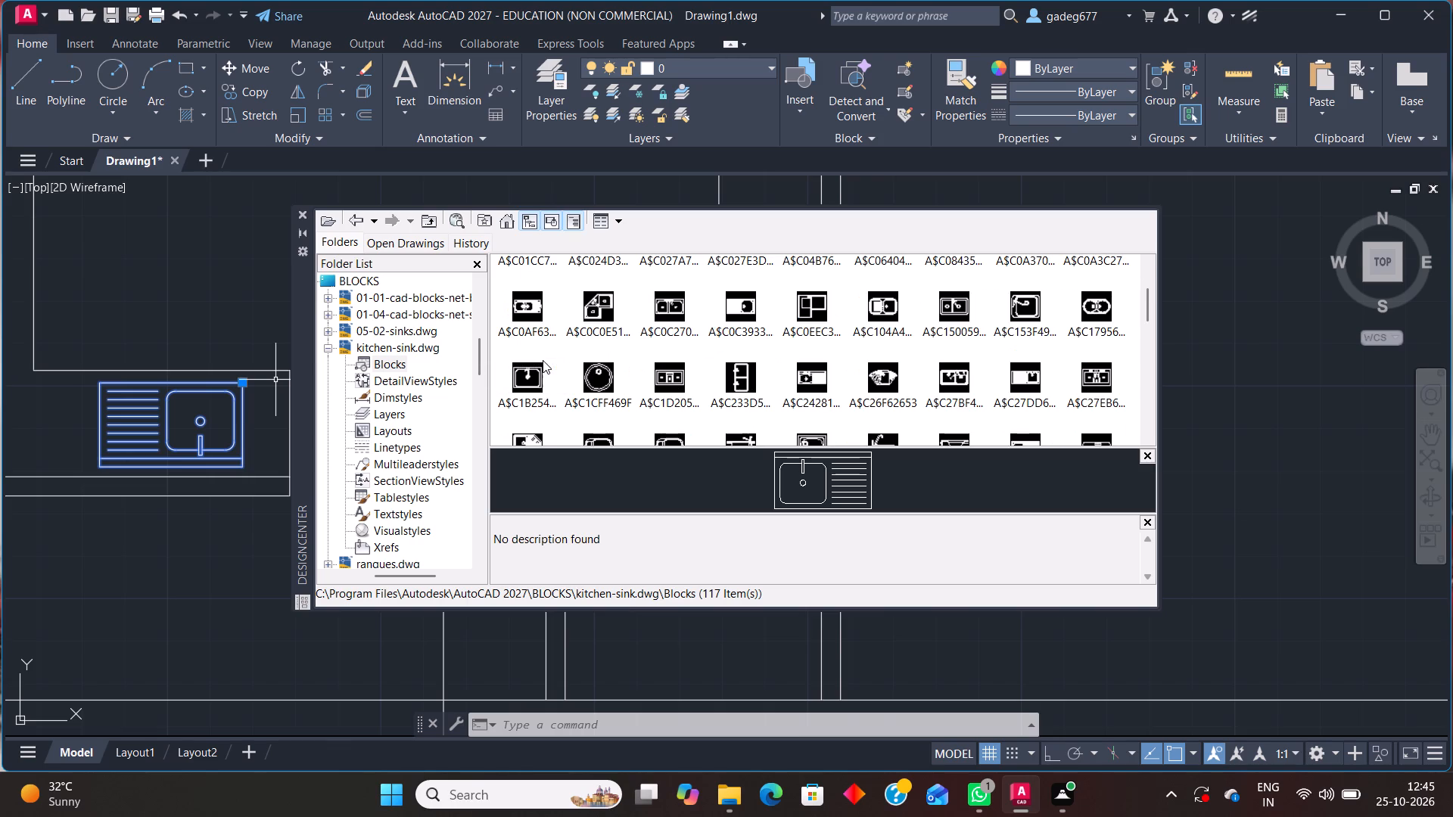
{"action": "scroll", "coordinate": [593, 376], "scroll_direction": "down", "scroll_amount": 1}
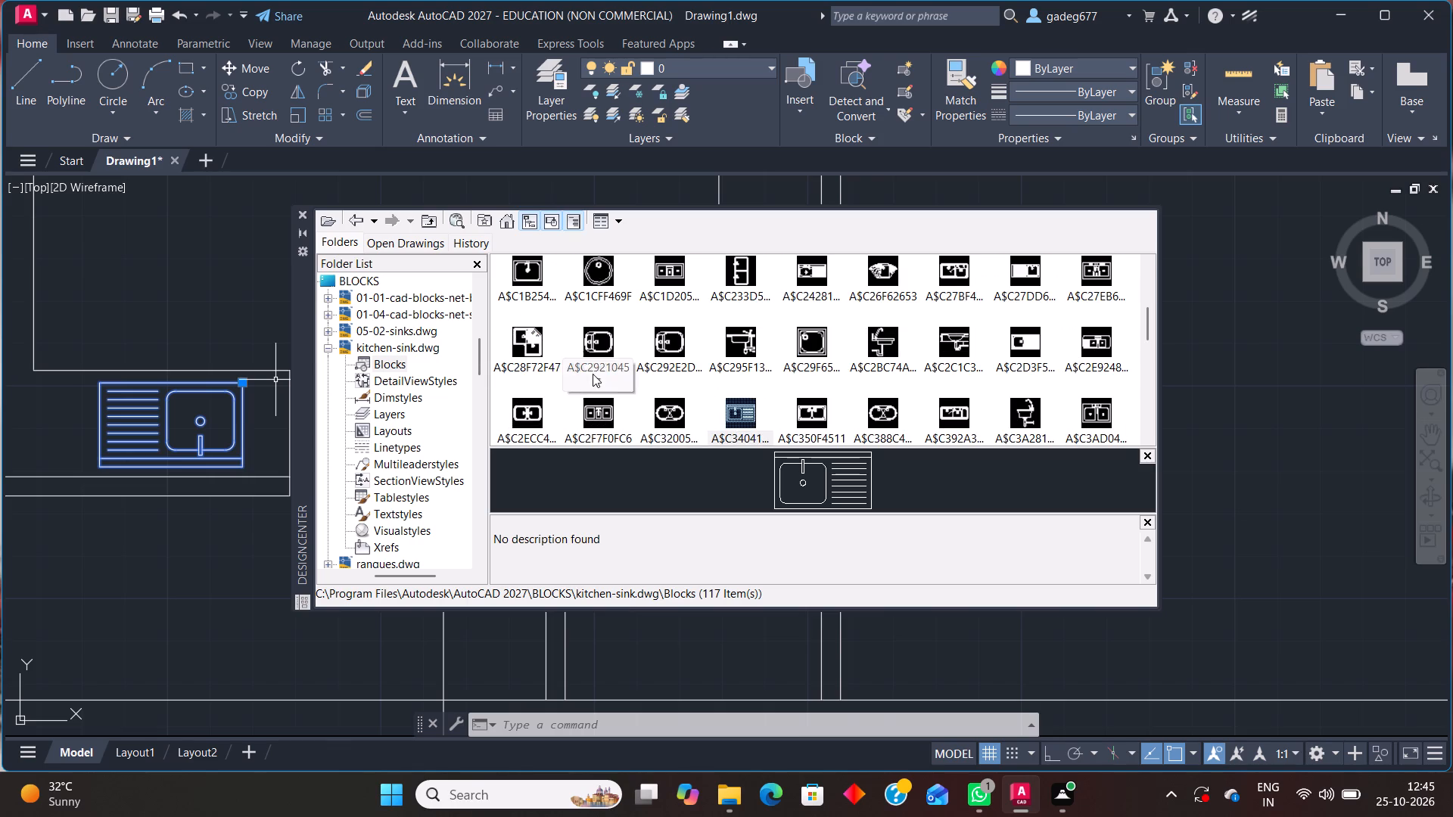
{"action": "scroll", "coordinate": [593, 374], "scroll_direction": "down", "scroll_amount": 3}
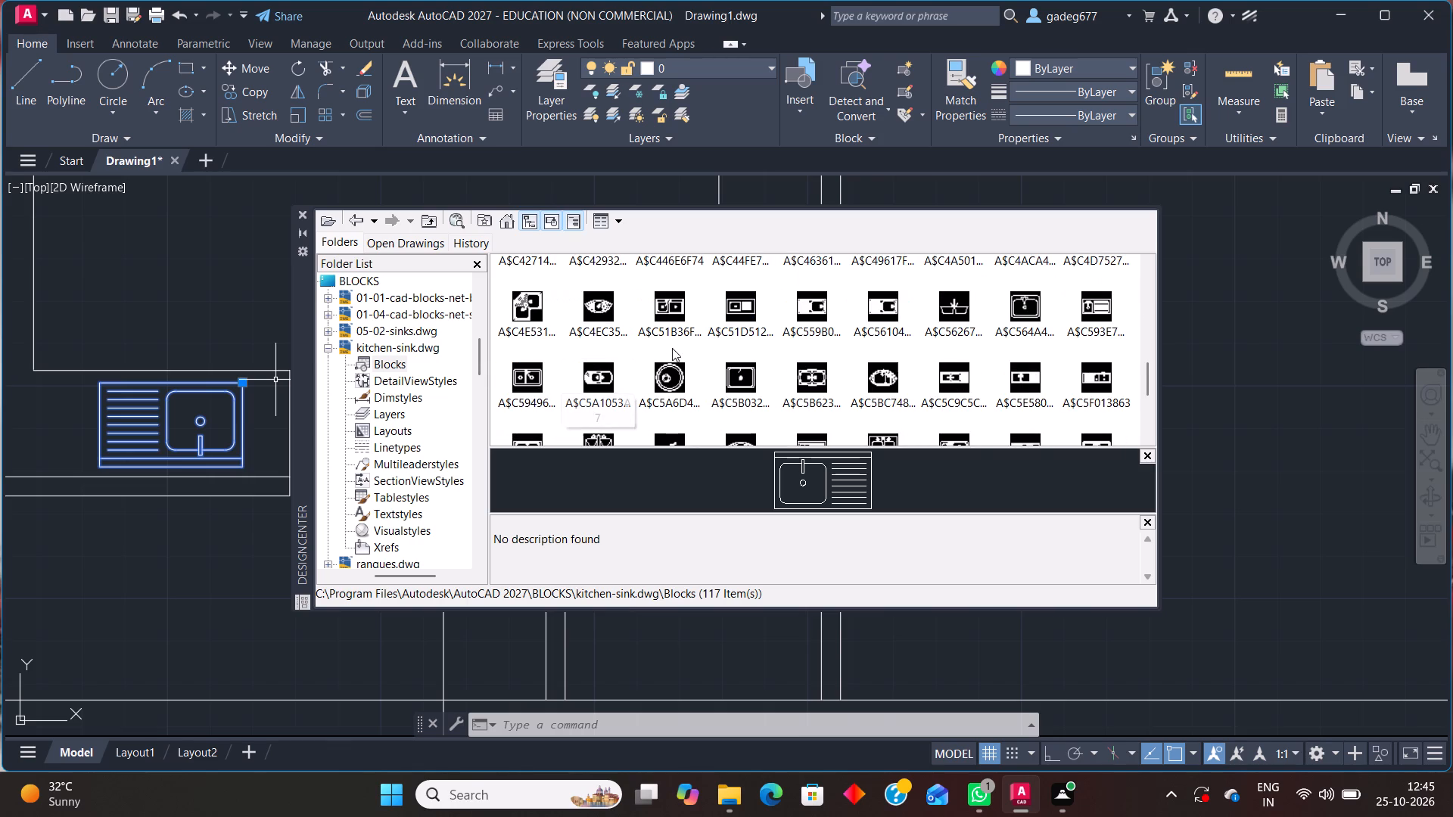
Insert the round sink block A$C5A6D4E37 at scale 1 and angle 0 just below the partition, beside the outer left wall.
{"action": "left_click", "coordinate": [665, 374]}
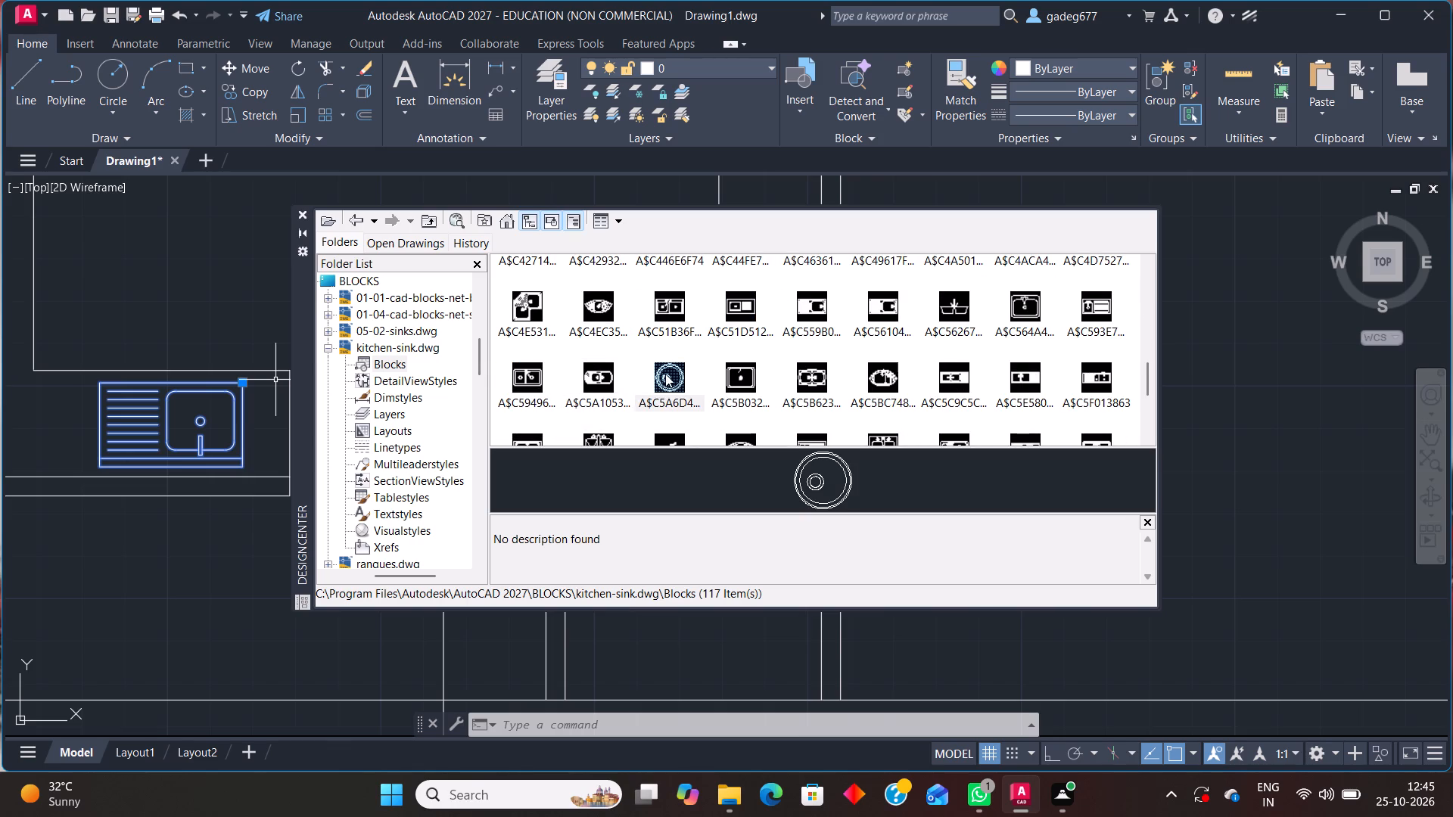
{"action": "left_click", "coordinate": [665, 374]}
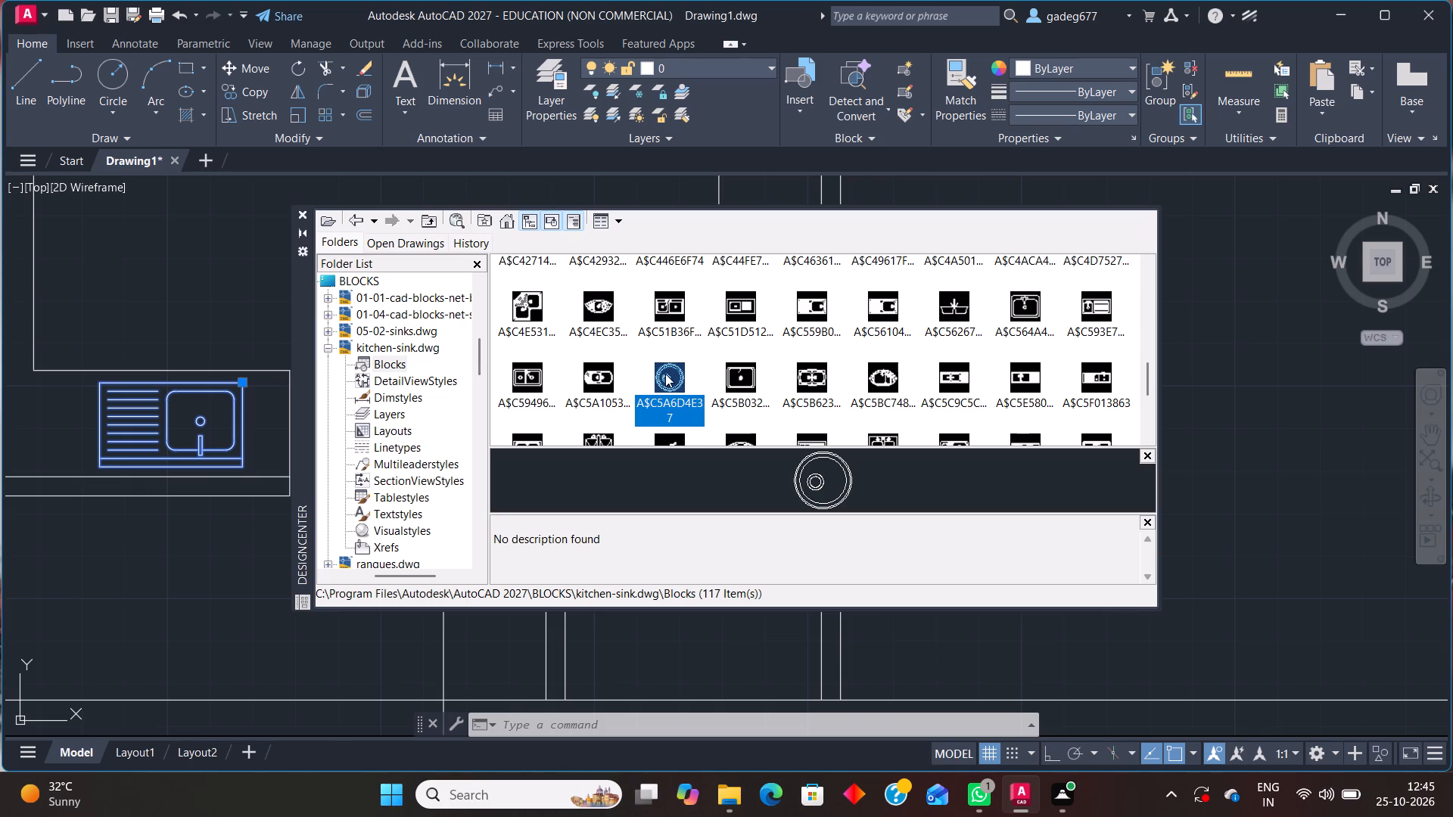
{"action": "double_click", "coordinate": [665, 374]}
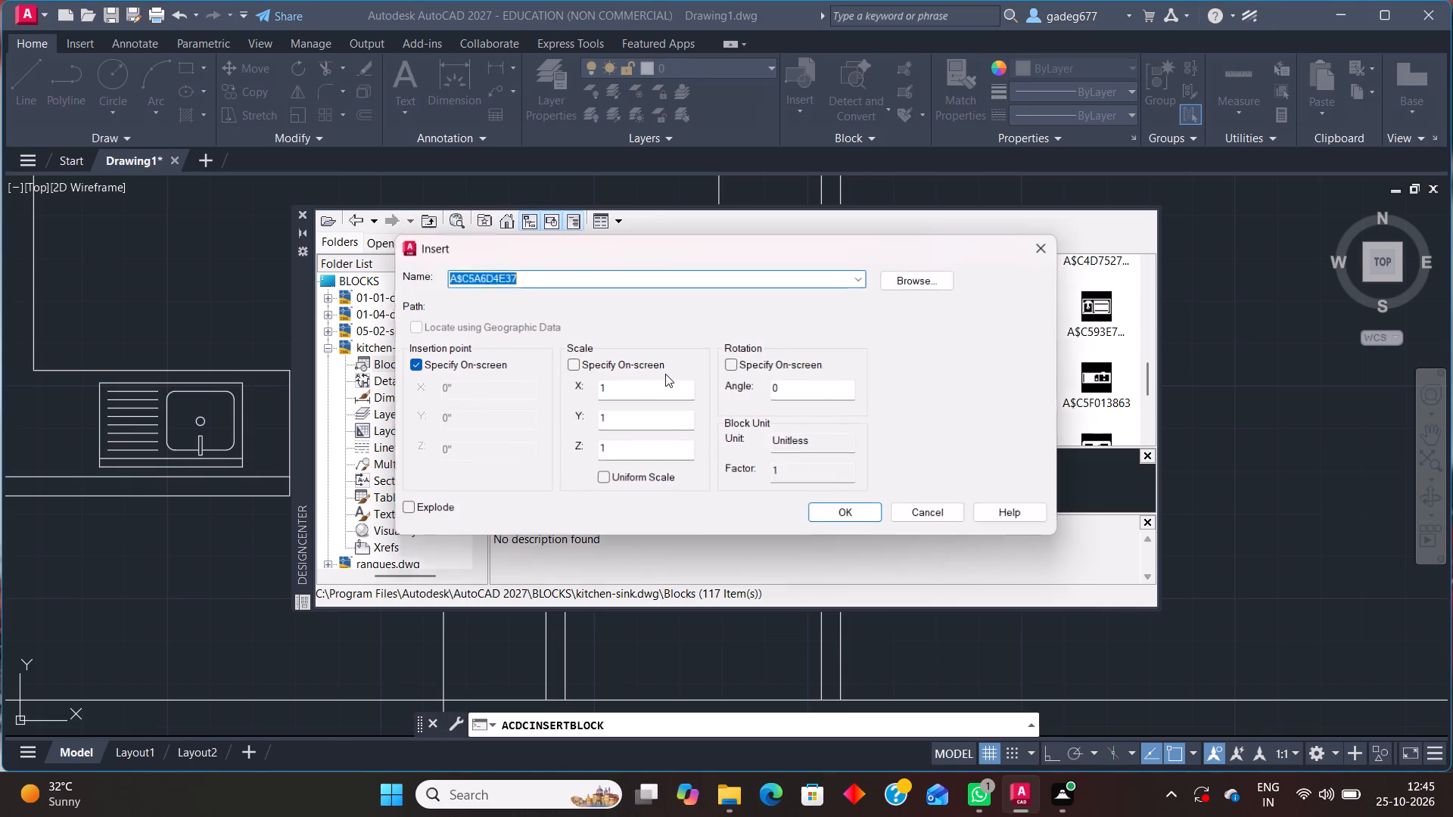
{"action": "left_click", "coordinate": [868, 520]}
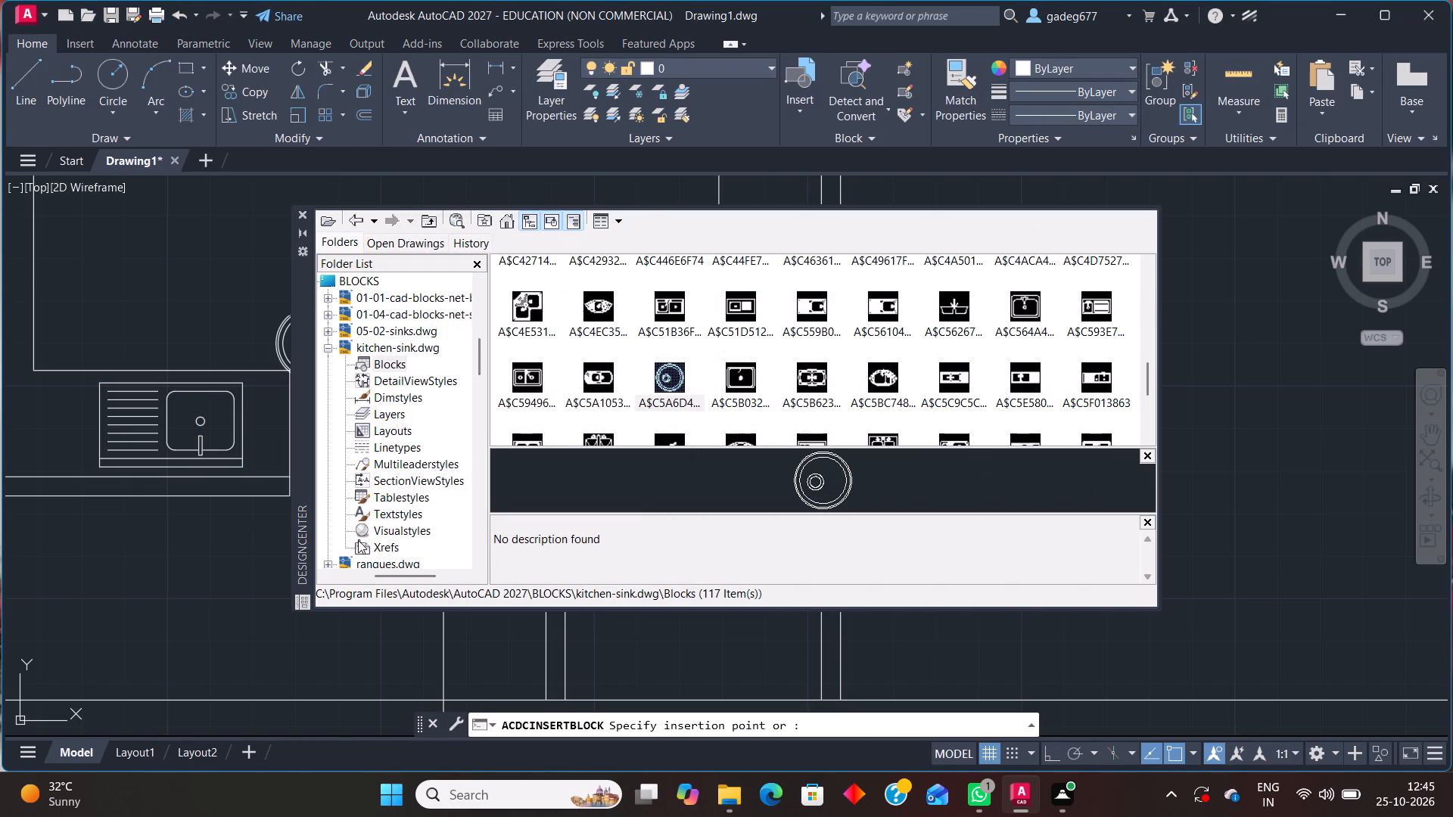
{"action": "middle_click_drag", "start_coordinate": [69, 566], "coordinate": [241, 530]}
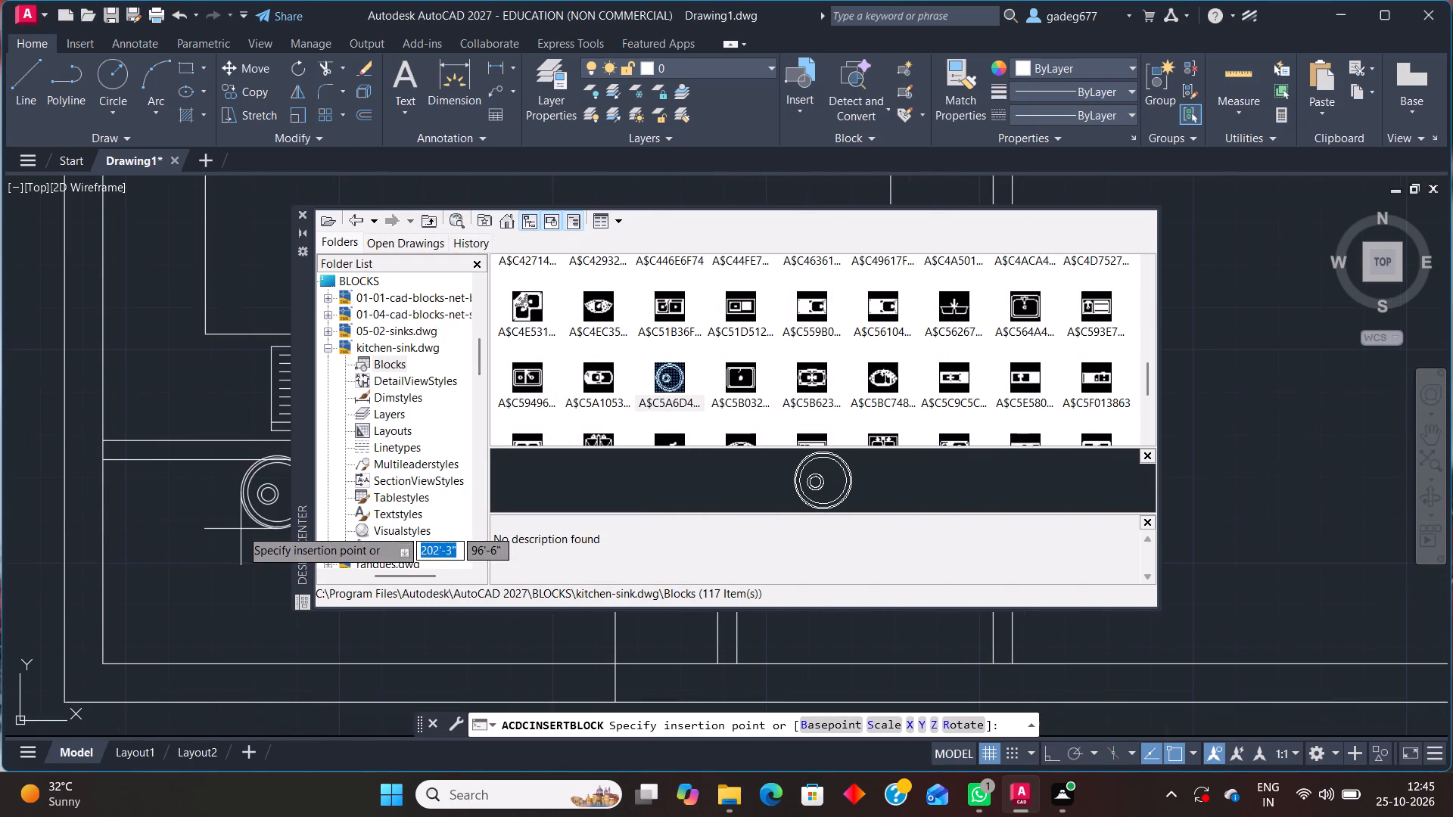
{"action": "left_click", "coordinate": [118, 551]}
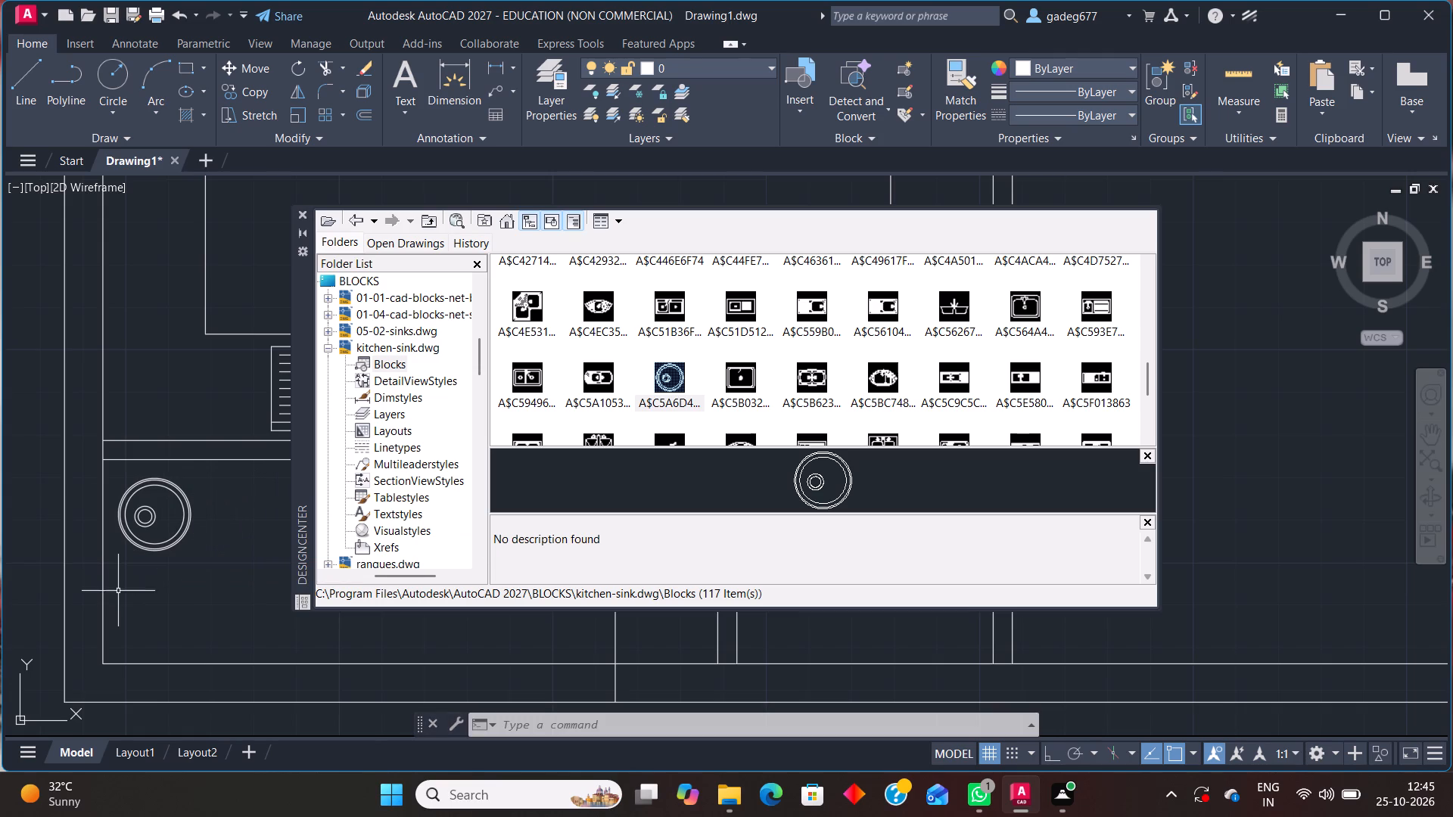
Insert a second round sink block A$C5A6D4E37 at scale 1 and angle 0 directly below the first one.
{"action": "double_click", "coordinate": [679, 377]}
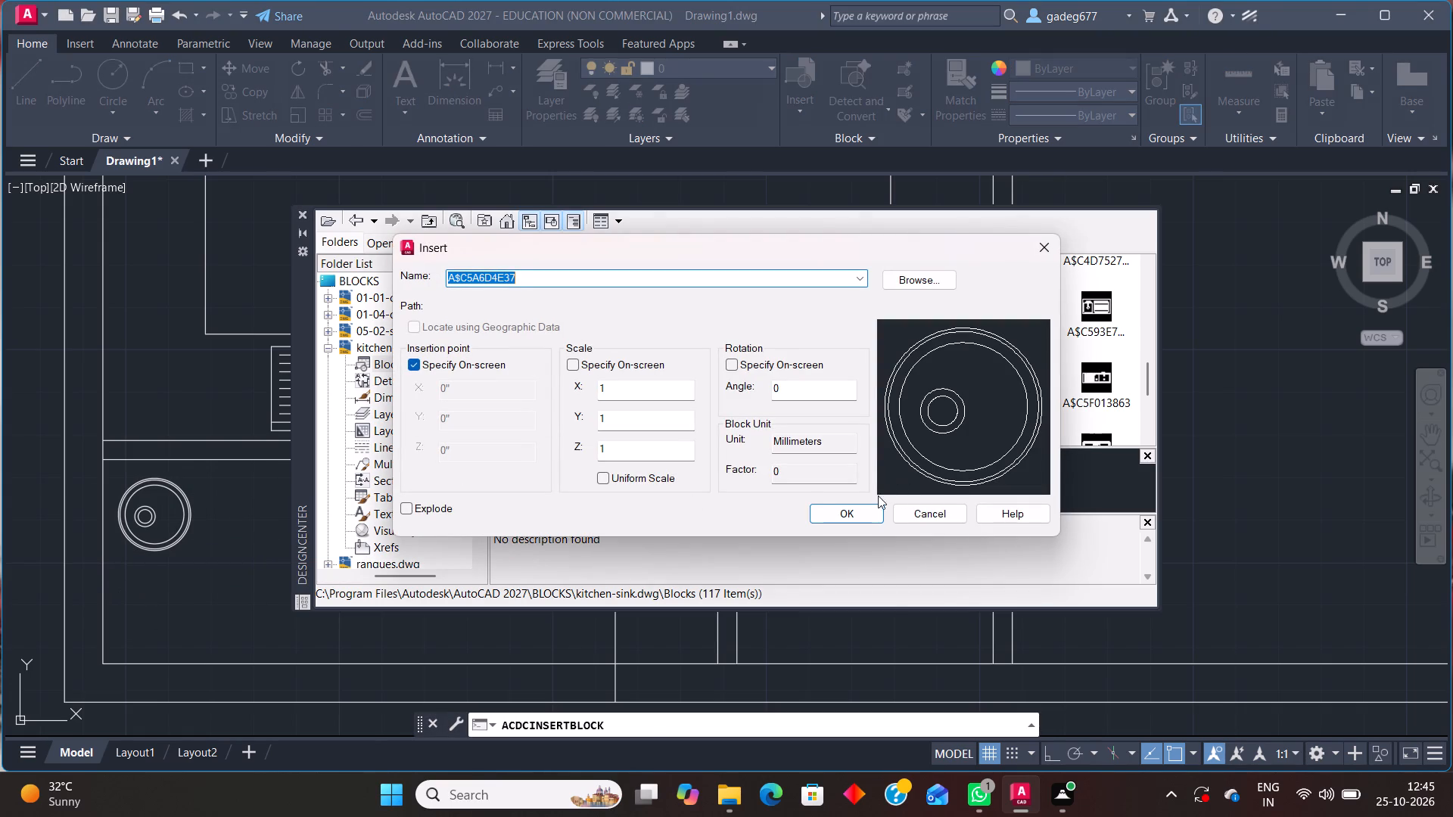
{"action": "left_click", "coordinate": [860, 514]}
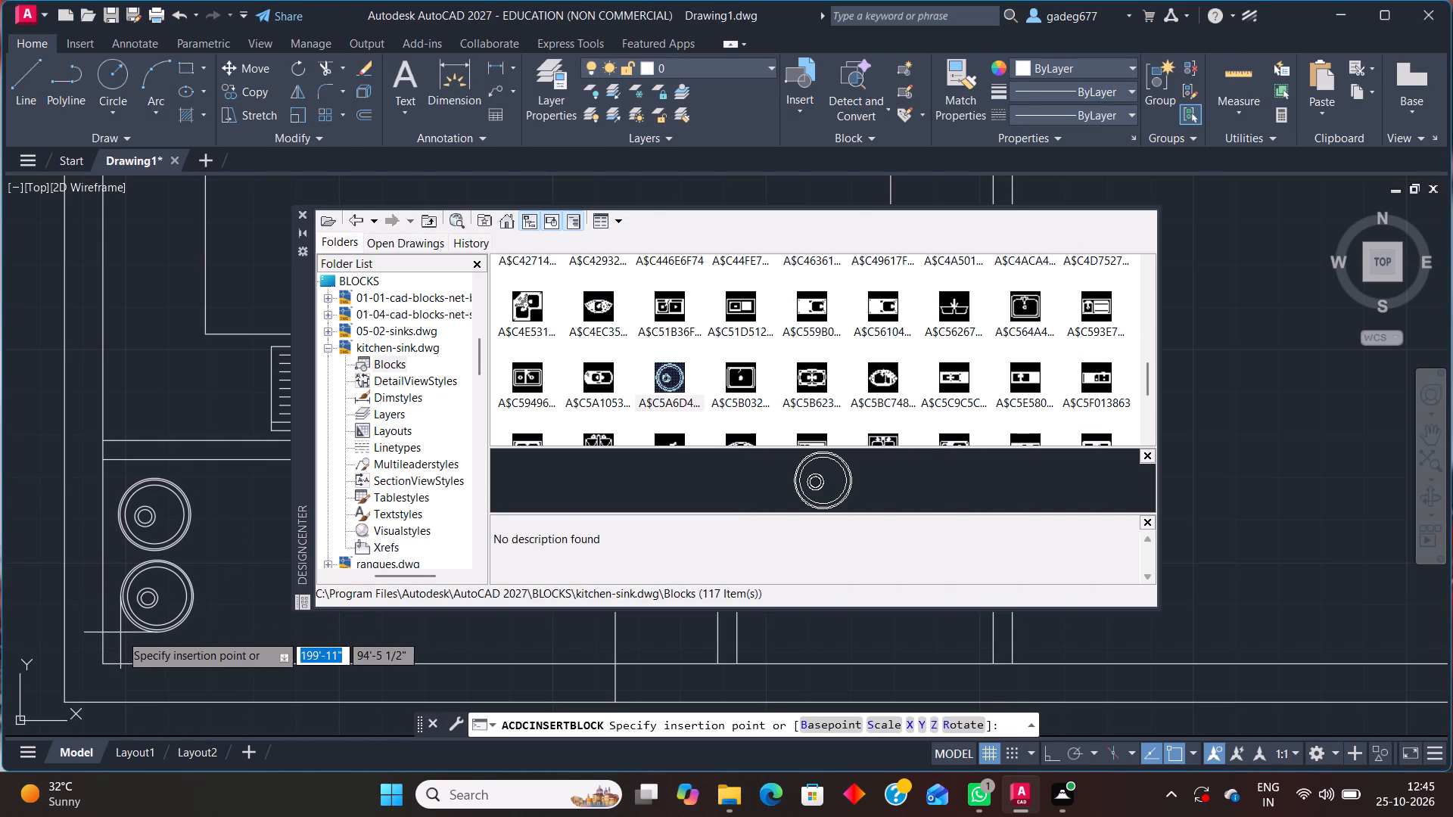
{"action": "left_click", "coordinate": [117, 642]}
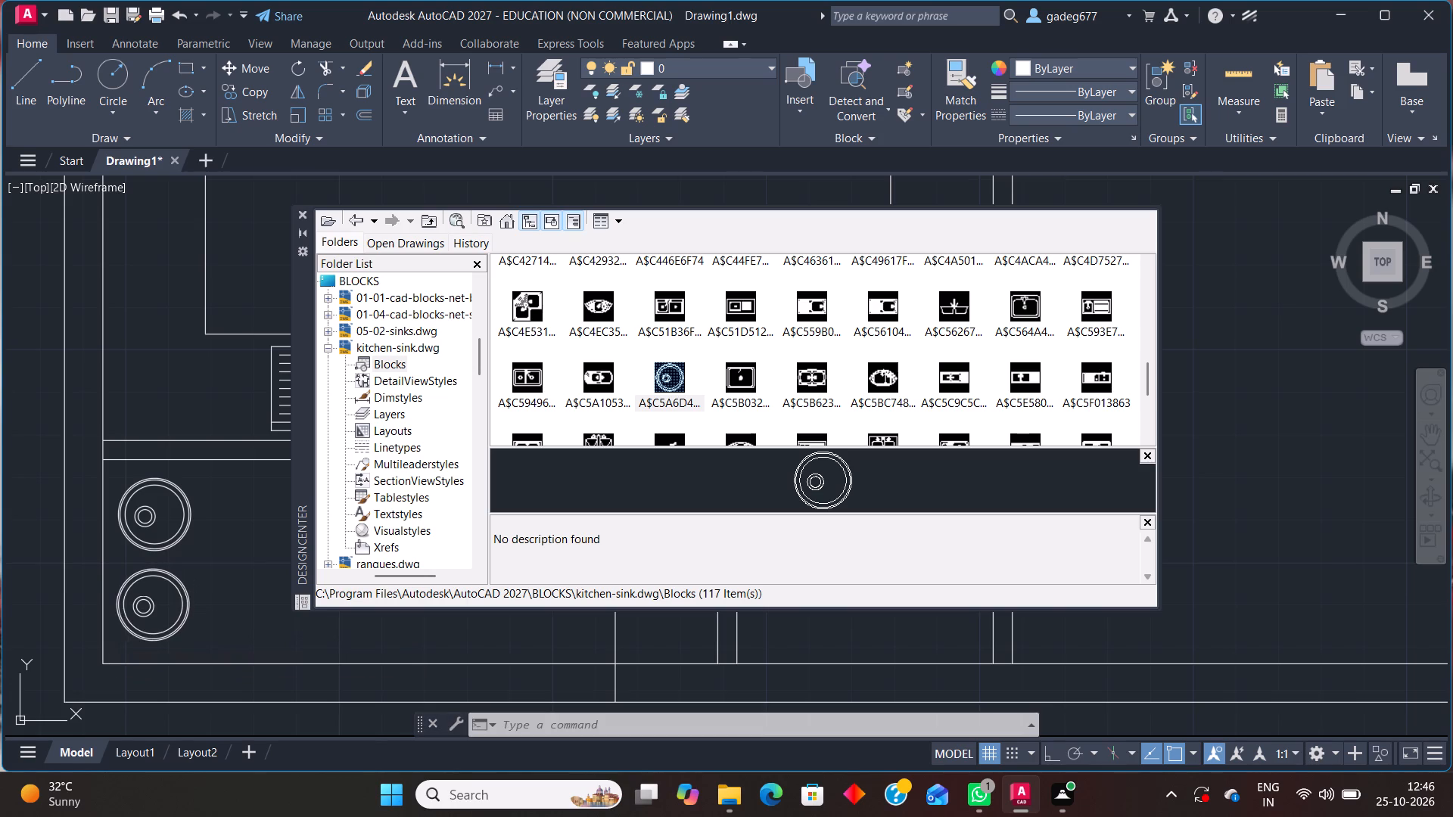
Insert the four-burner stove block A$C3DCA2F11 from rangues.dwg at scale 1 and angle 0 on the kitchen floor beside the counter's vertical leg.
{"action": "scroll", "coordinate": [240, 545], "scroll_direction": "down", "scroll_amount": 1}
{"action": "middle_click_drag", "start_coordinate": [240, 545], "coordinate": [184, 629]}
{"action": "scroll", "coordinate": [368, 455], "scroll_direction": "down", "scroll_amount": 1}
{"action": "left_click", "coordinate": [380, 508]}
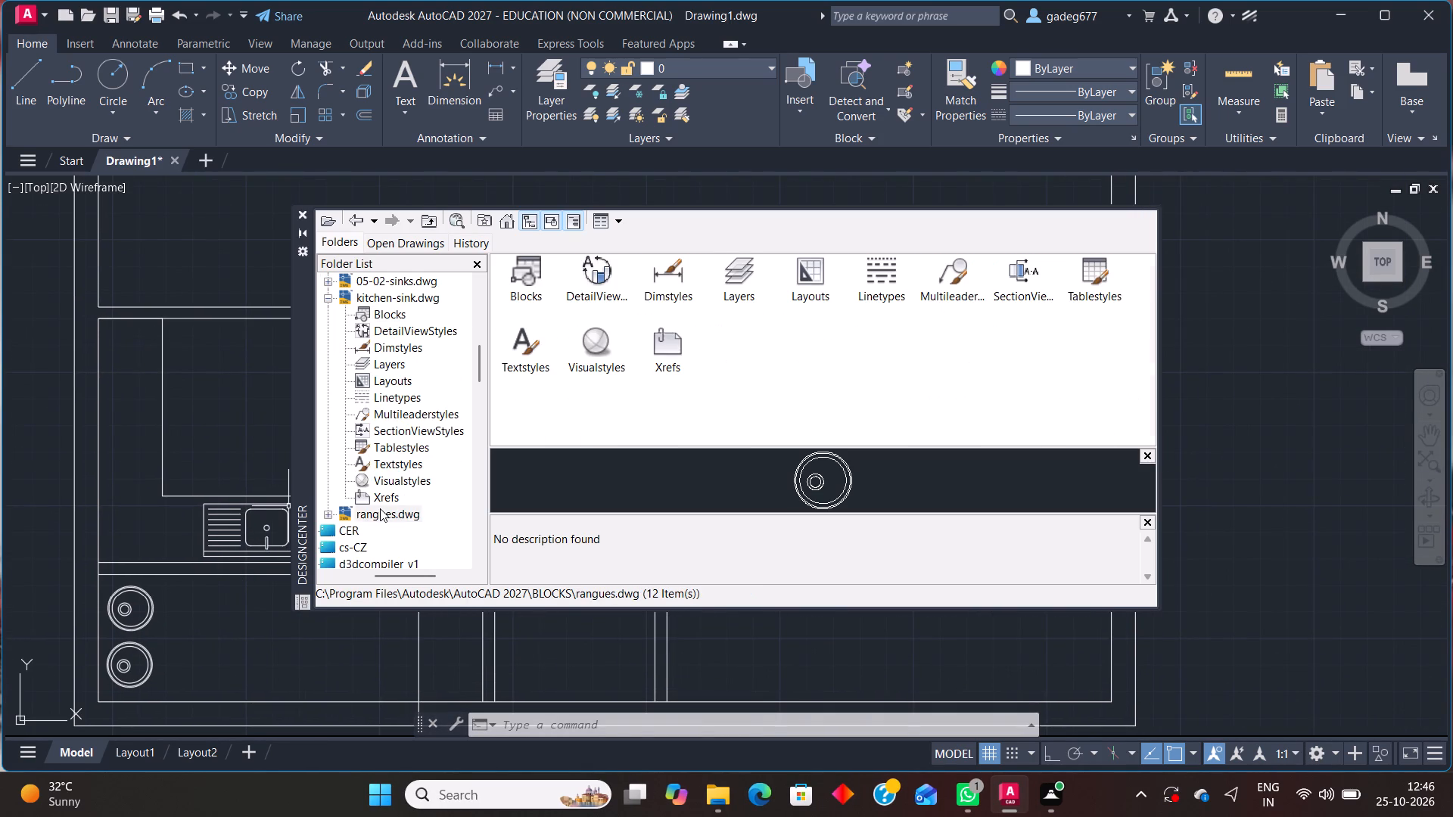
{"action": "double_click", "coordinate": [540, 287]}
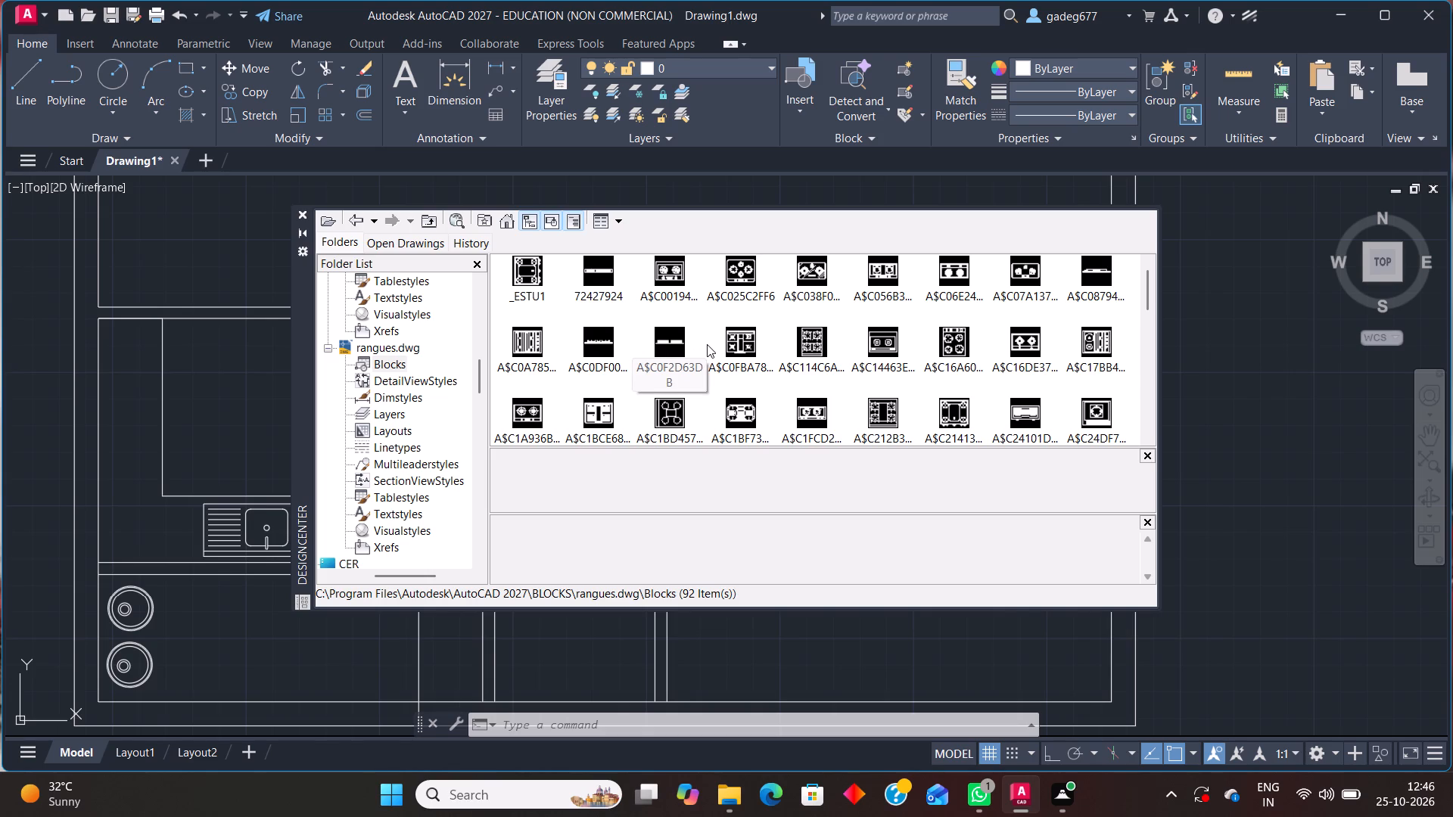
{"action": "scroll", "coordinate": [708, 344], "scroll_direction": "down", "scroll_amount": 1}
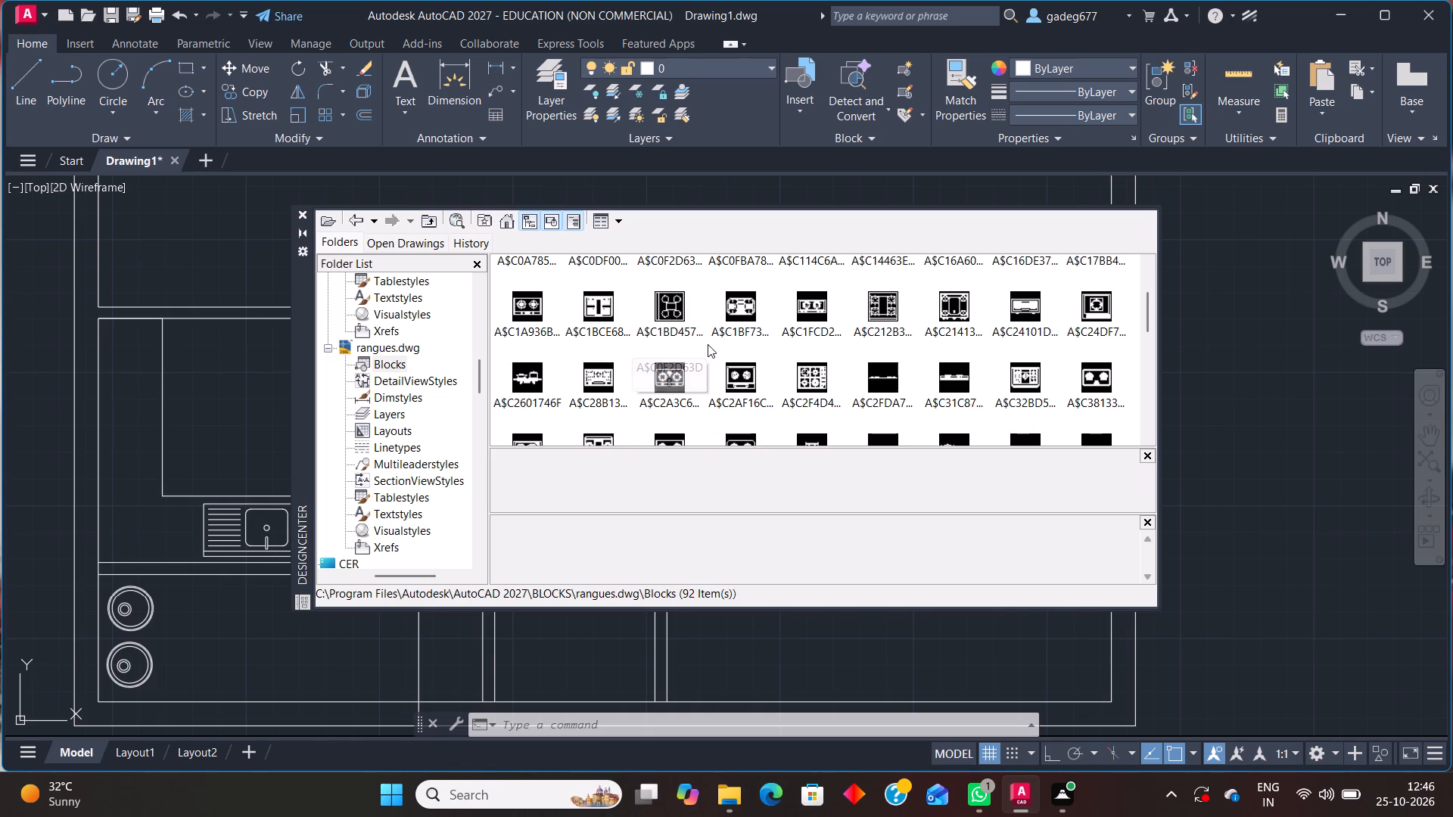
{"action": "scroll", "coordinate": [708, 344], "scroll_direction": "down", "scroll_amount": 1}
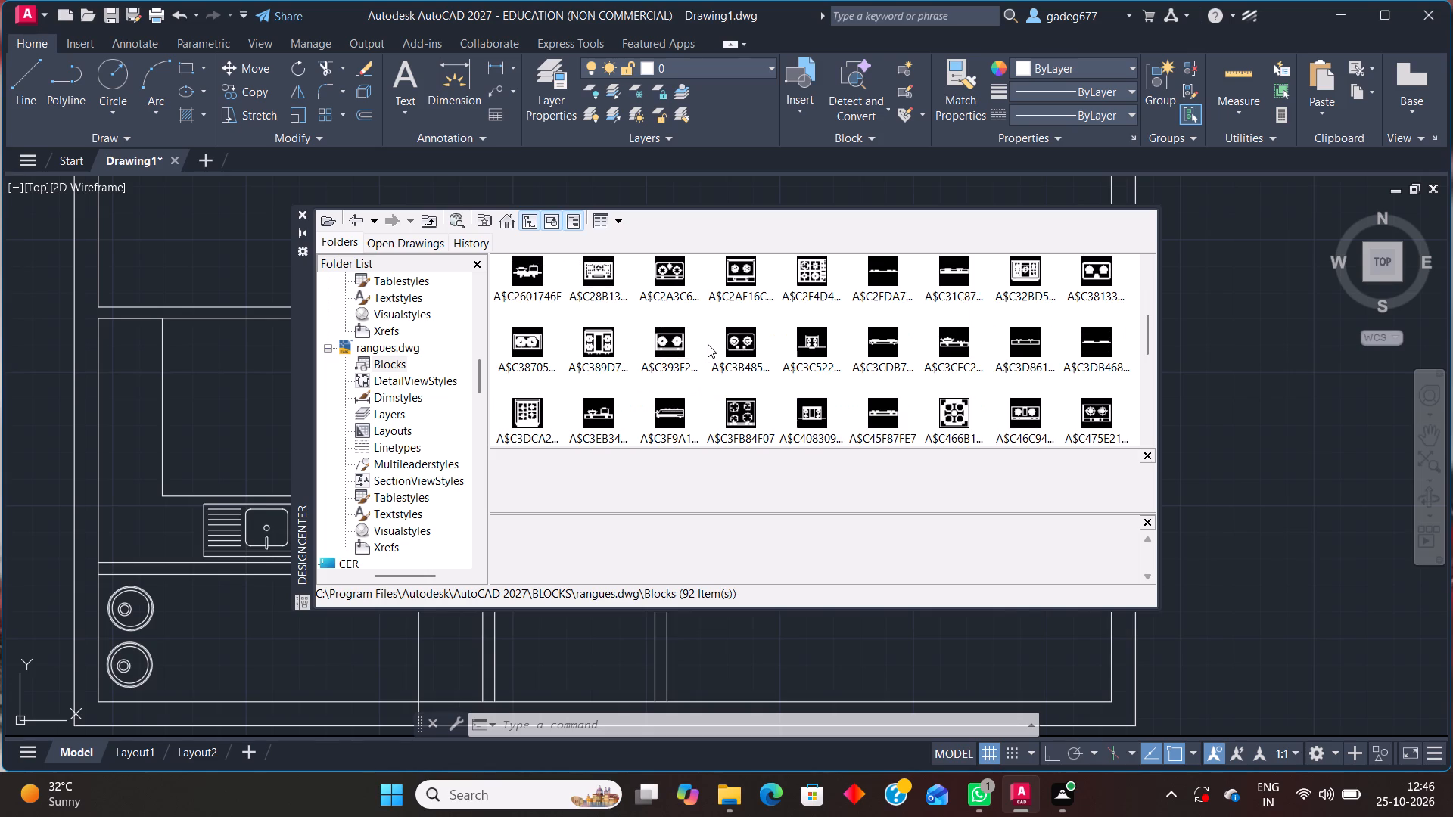
{"action": "double_click", "coordinate": [534, 422]}
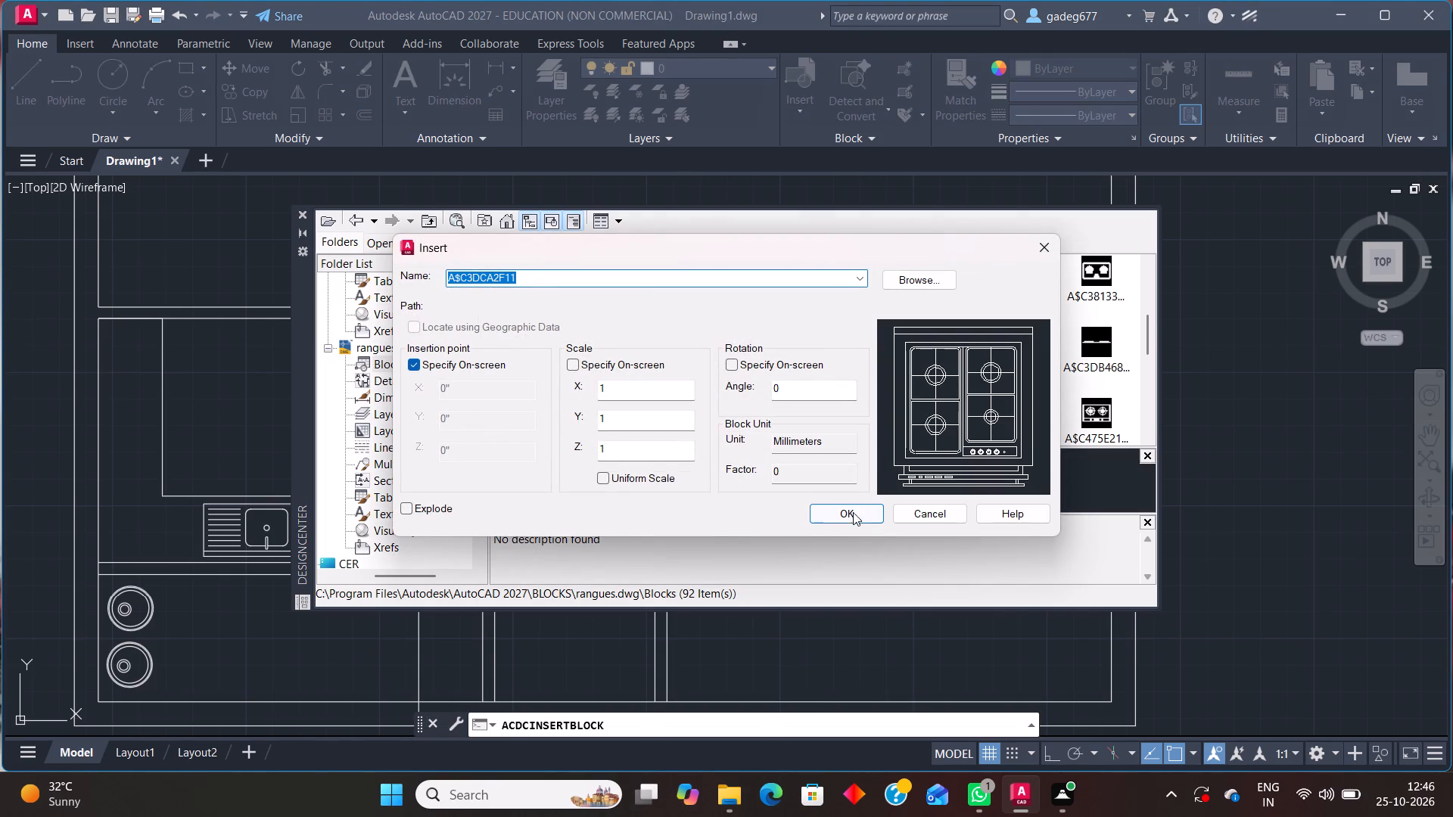
{"action": "left_click", "coordinate": [852, 516]}
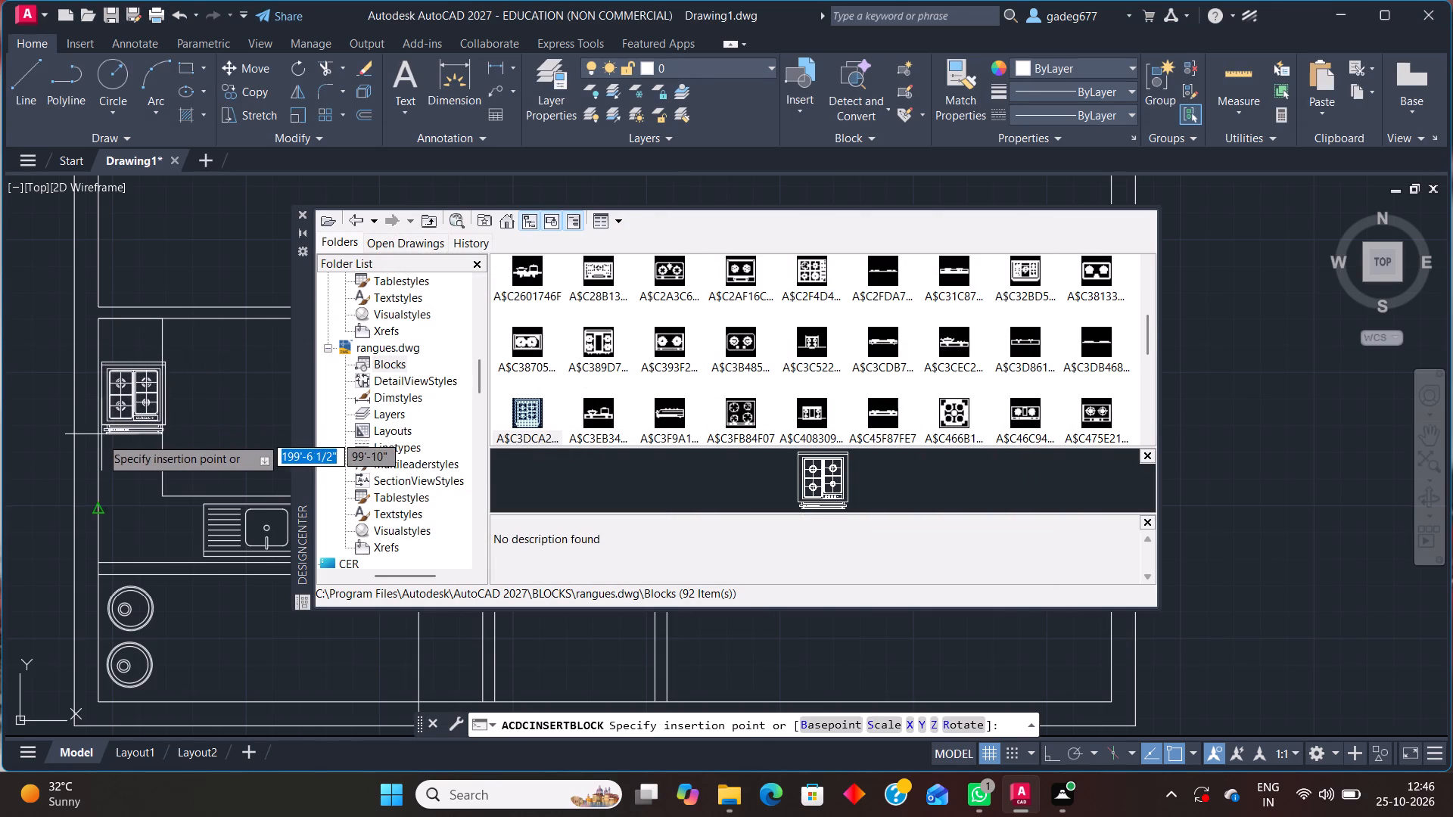
{"action": "left_click", "coordinate": [177, 428]}
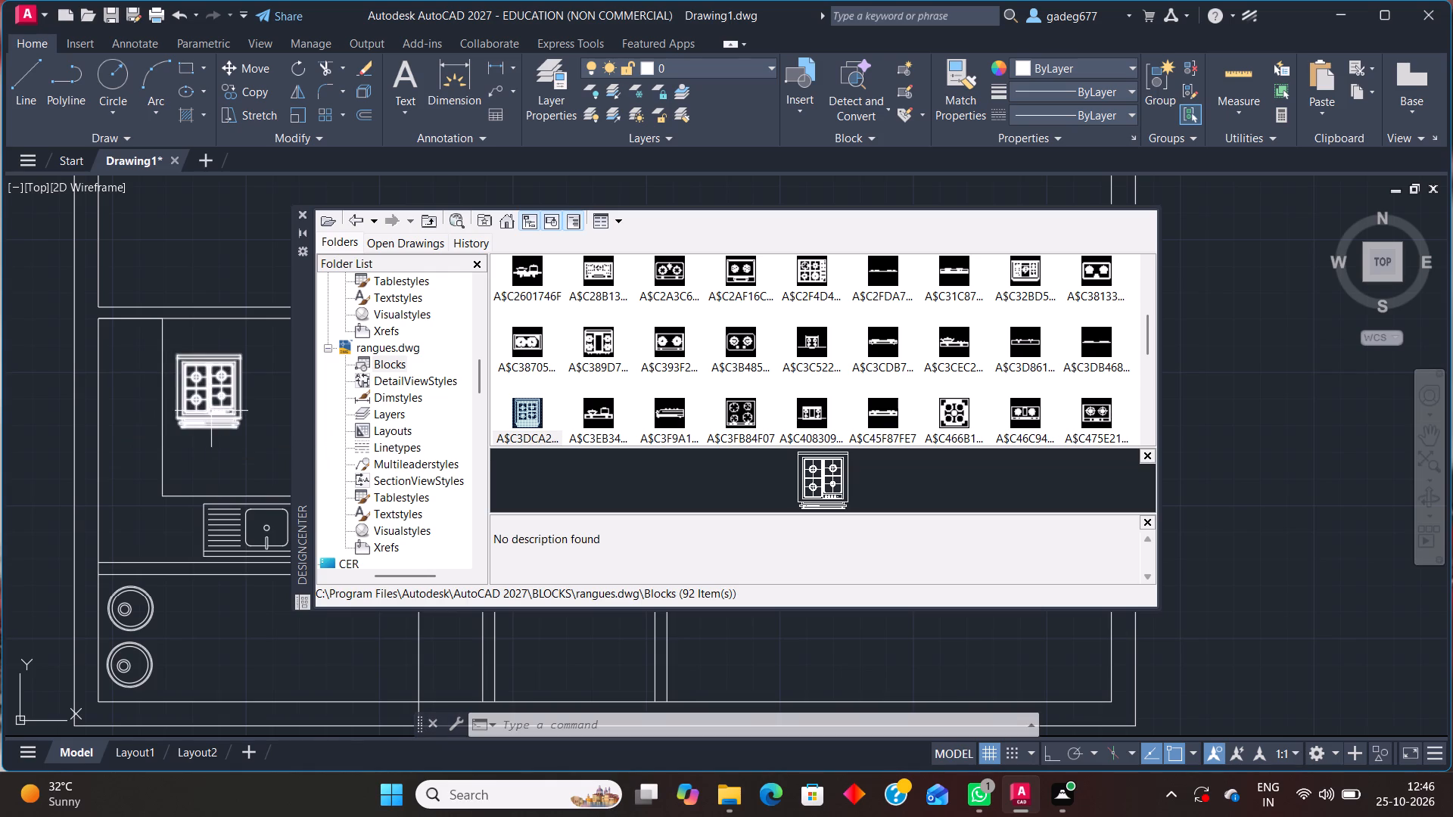
Insert the four-burner cooktop block A$C16A60262 from rangues.dwg at scale 1 and angle 0 in the counter's vertical leg, against the left wall.
{"action": "left_click", "coordinate": [211, 412]}
{"action": "scroll", "coordinate": [715, 334], "scroll_direction": "down", "scroll_amount": 1}
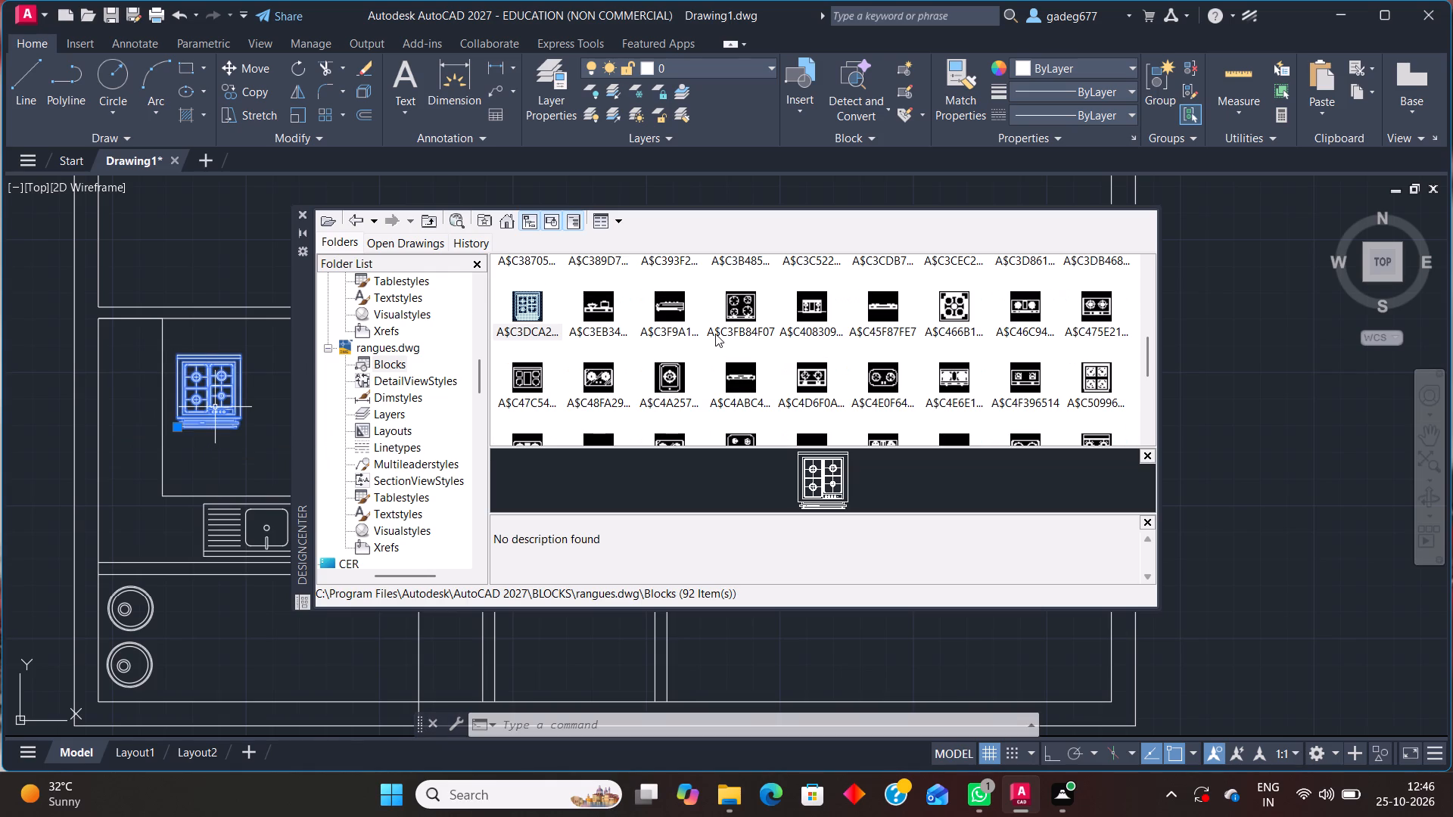
{"action": "scroll", "coordinate": [715, 334], "scroll_direction": "down", "scroll_amount": 1}
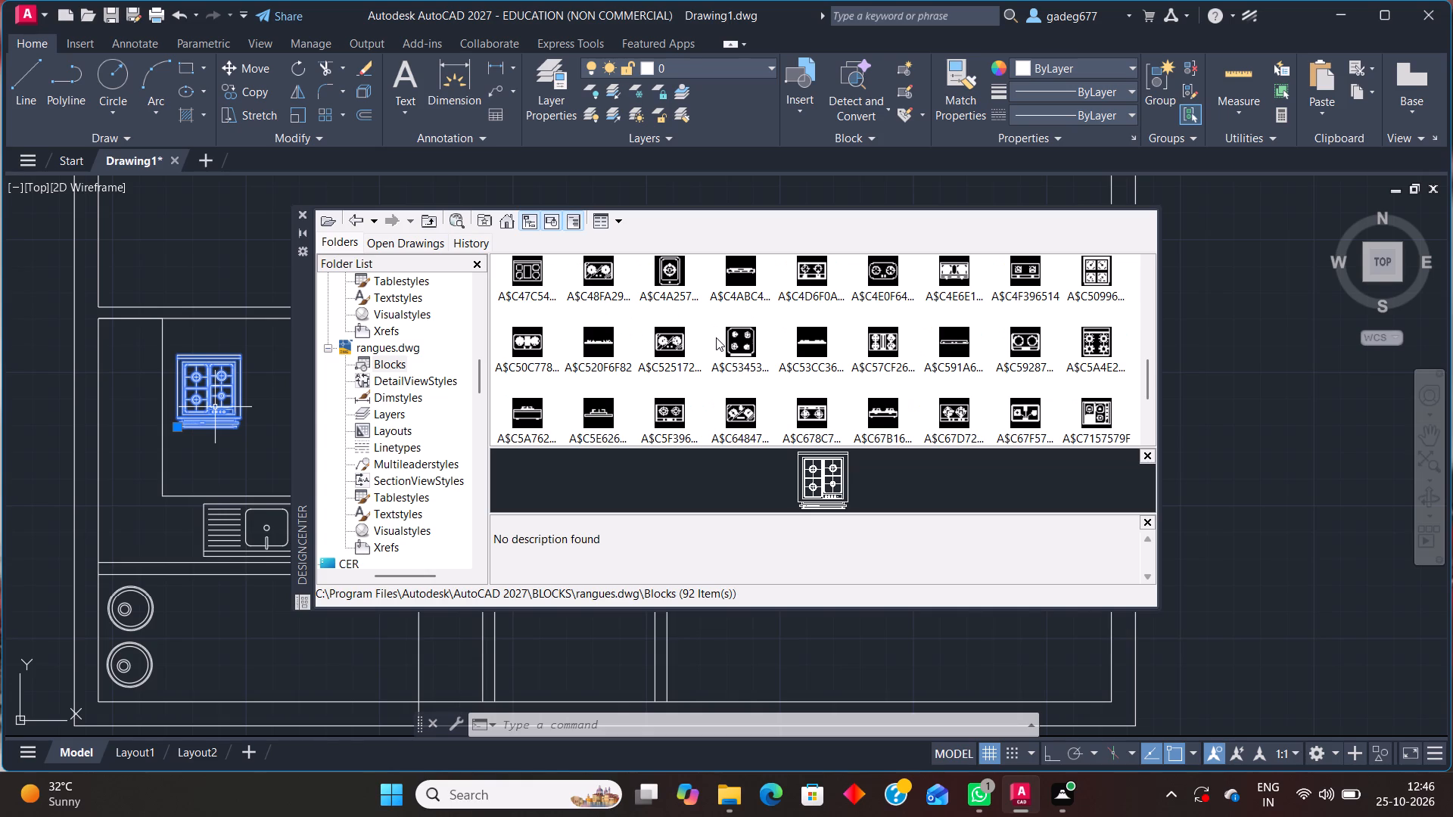
{"action": "scroll", "coordinate": [716, 337], "scroll_direction": "down", "scroll_amount": 2}
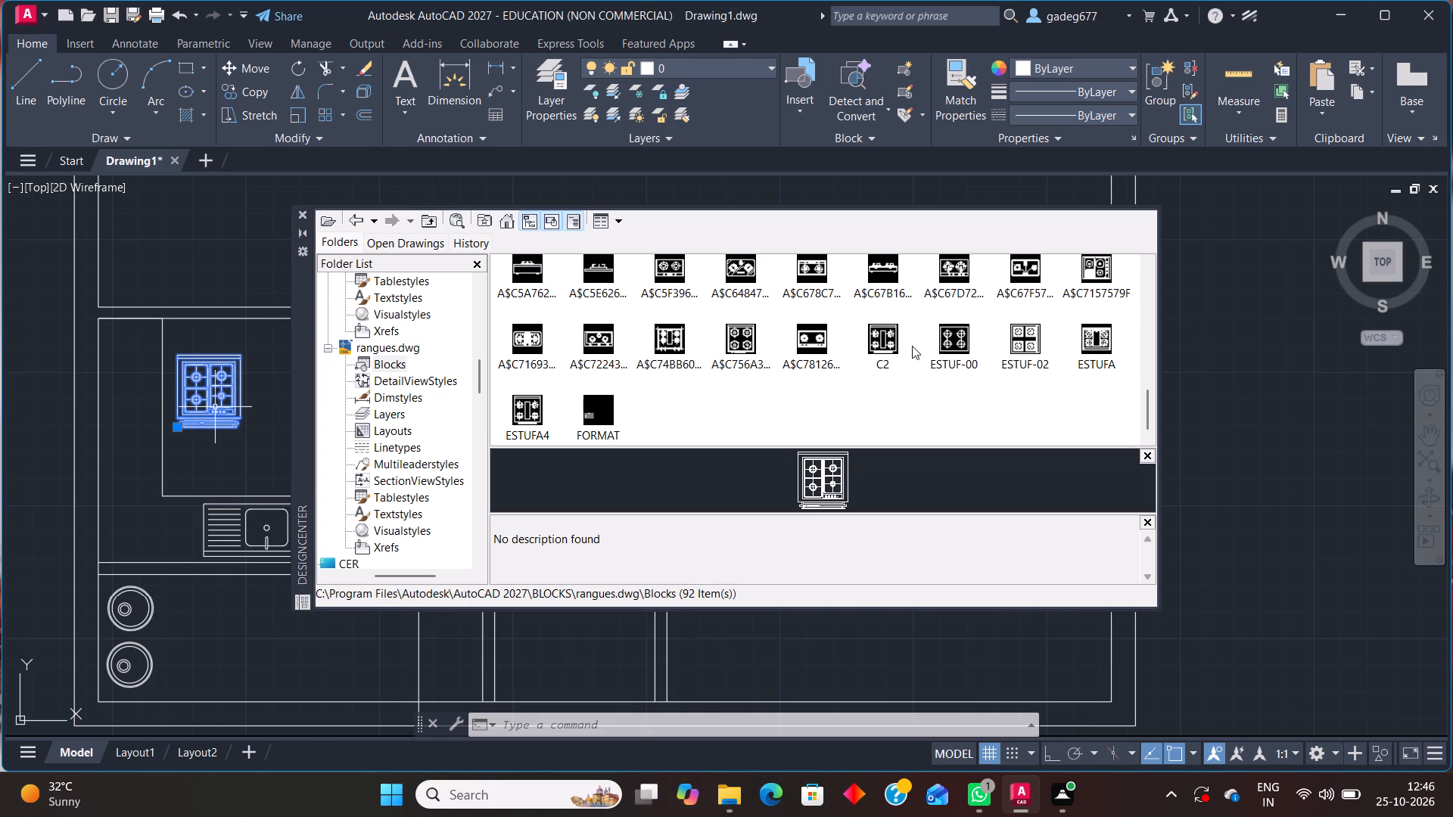
{"action": "scroll", "coordinate": [1023, 356], "scroll_direction": "up", "scroll_amount": 2}
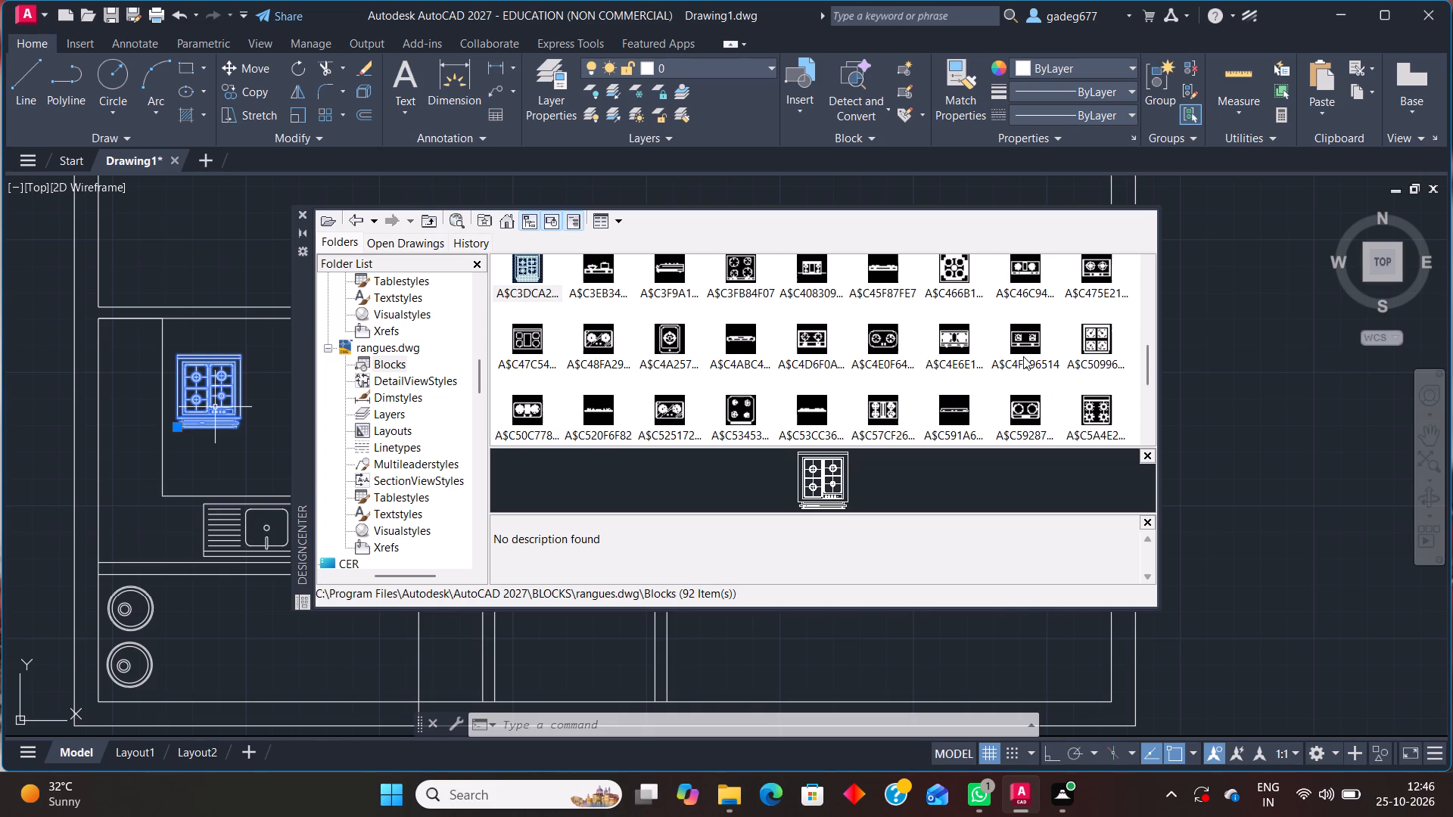
{"action": "scroll", "coordinate": [1023, 356], "scroll_direction": "up", "scroll_amount": 1}
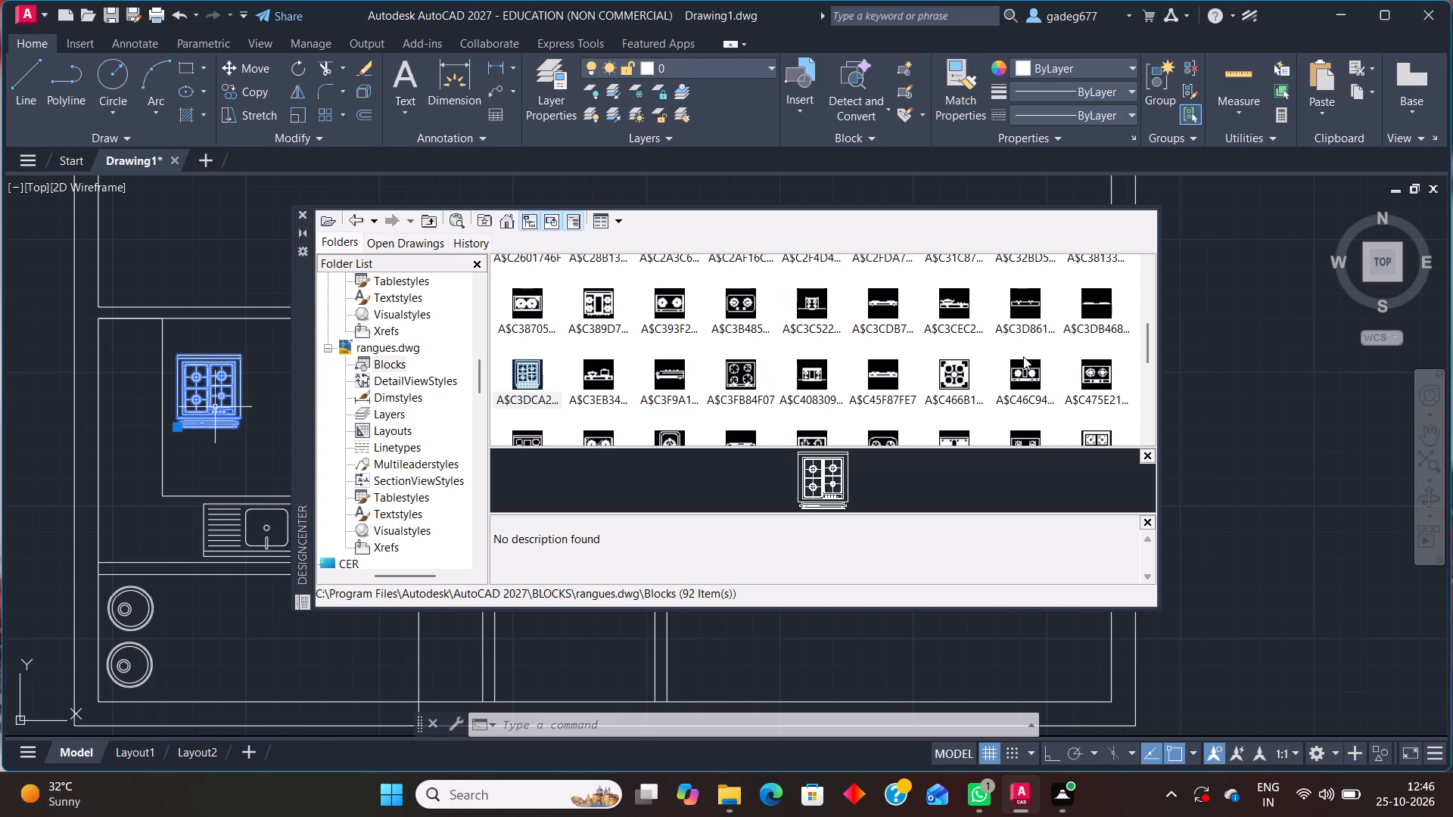
{"action": "scroll", "coordinate": [818, 362], "scroll_direction": "up", "scroll_amount": 2}
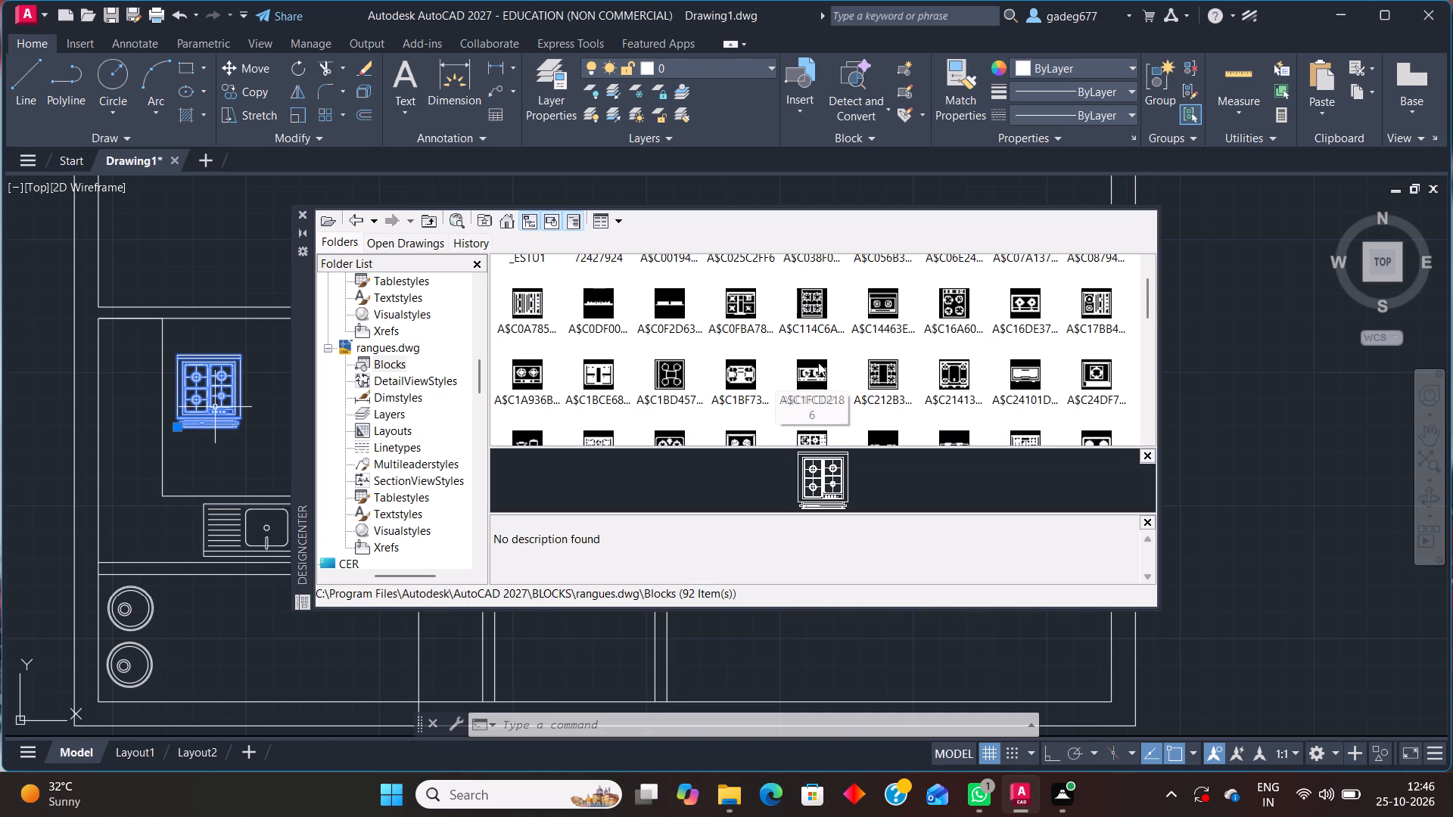
{"action": "scroll", "coordinate": [818, 362], "scroll_direction": "up", "scroll_amount": 2}
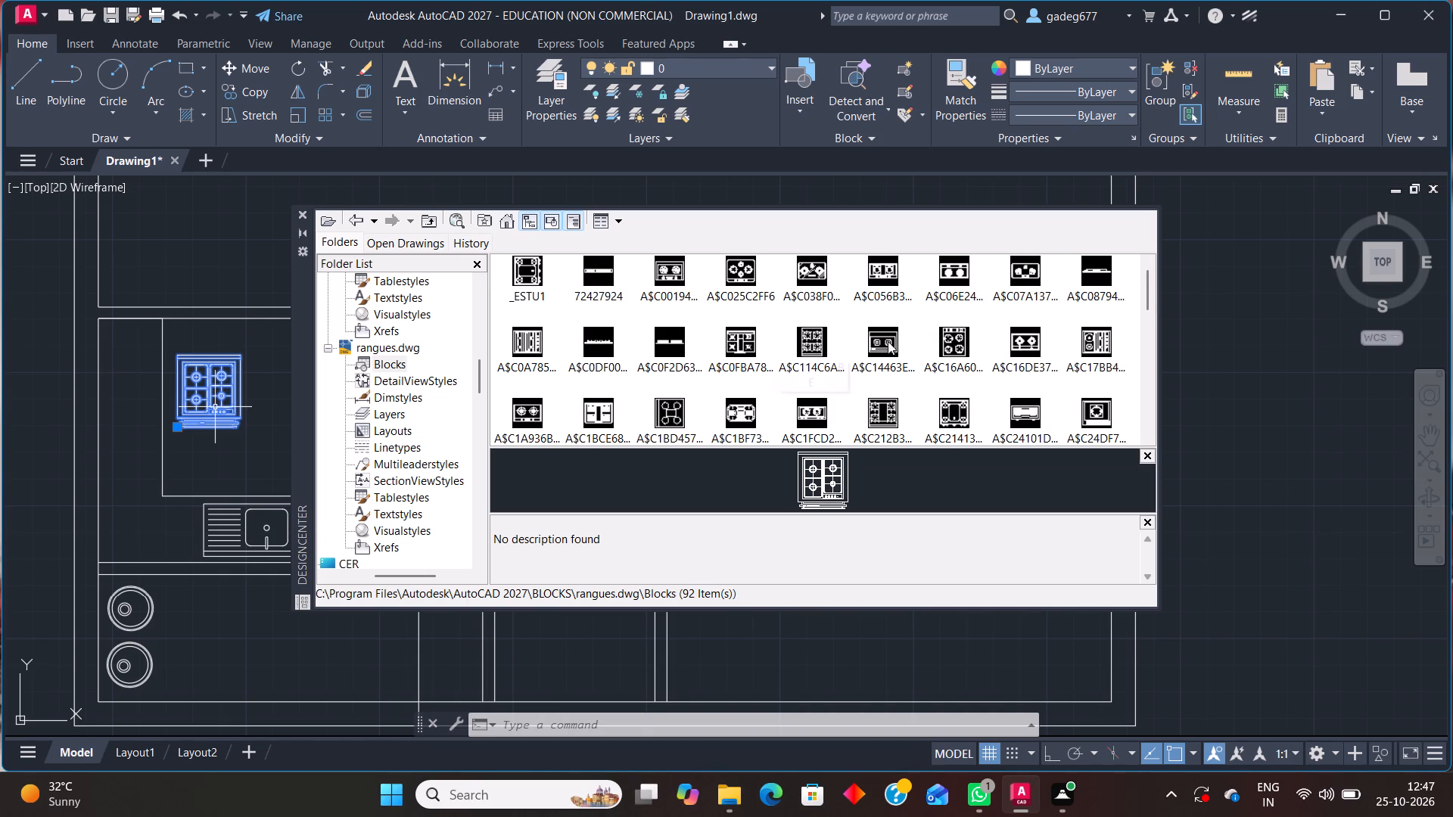
{"action": "left_click", "coordinate": [951, 342]}
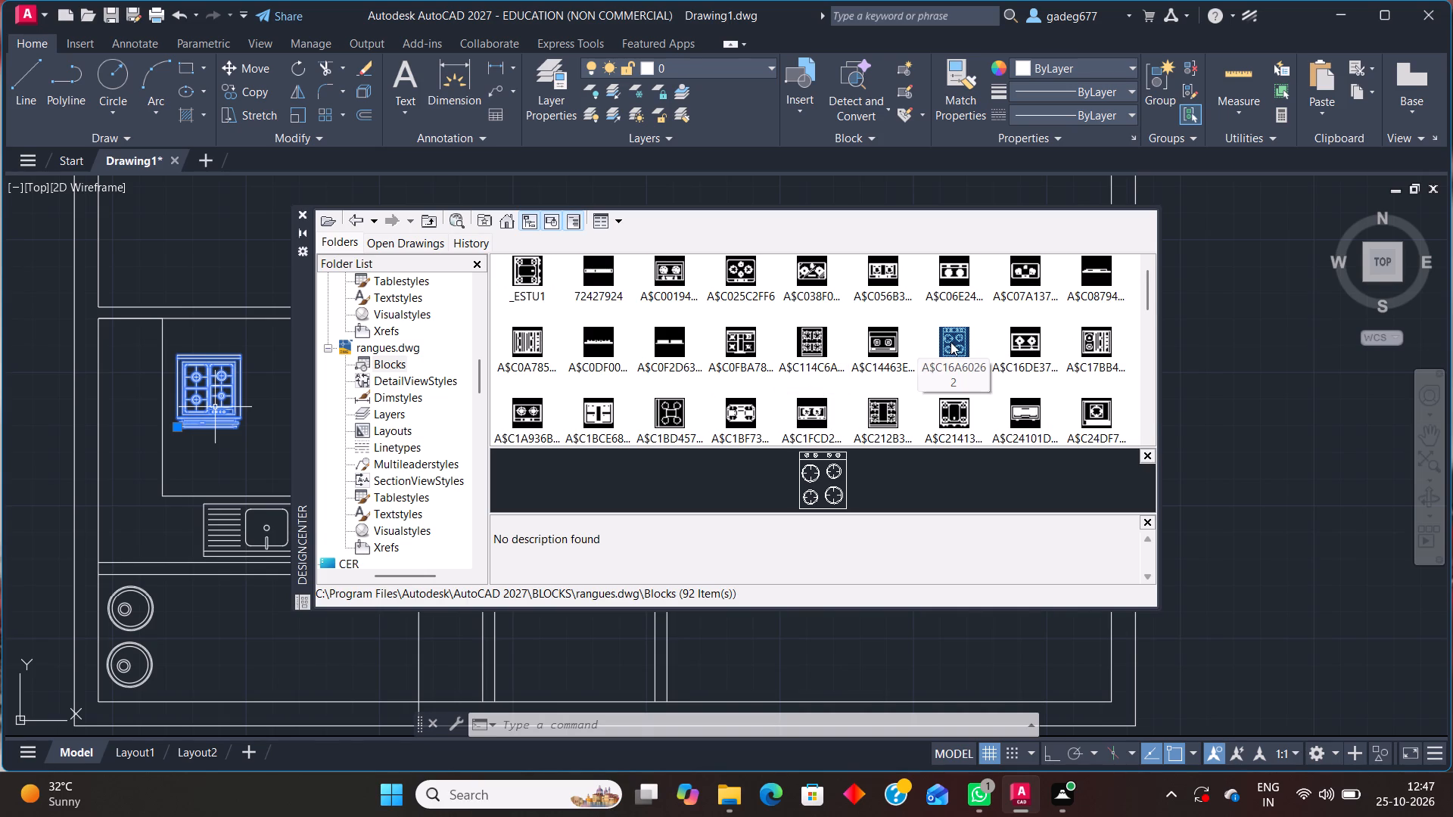
{"action": "double_click", "coordinate": [951, 342]}
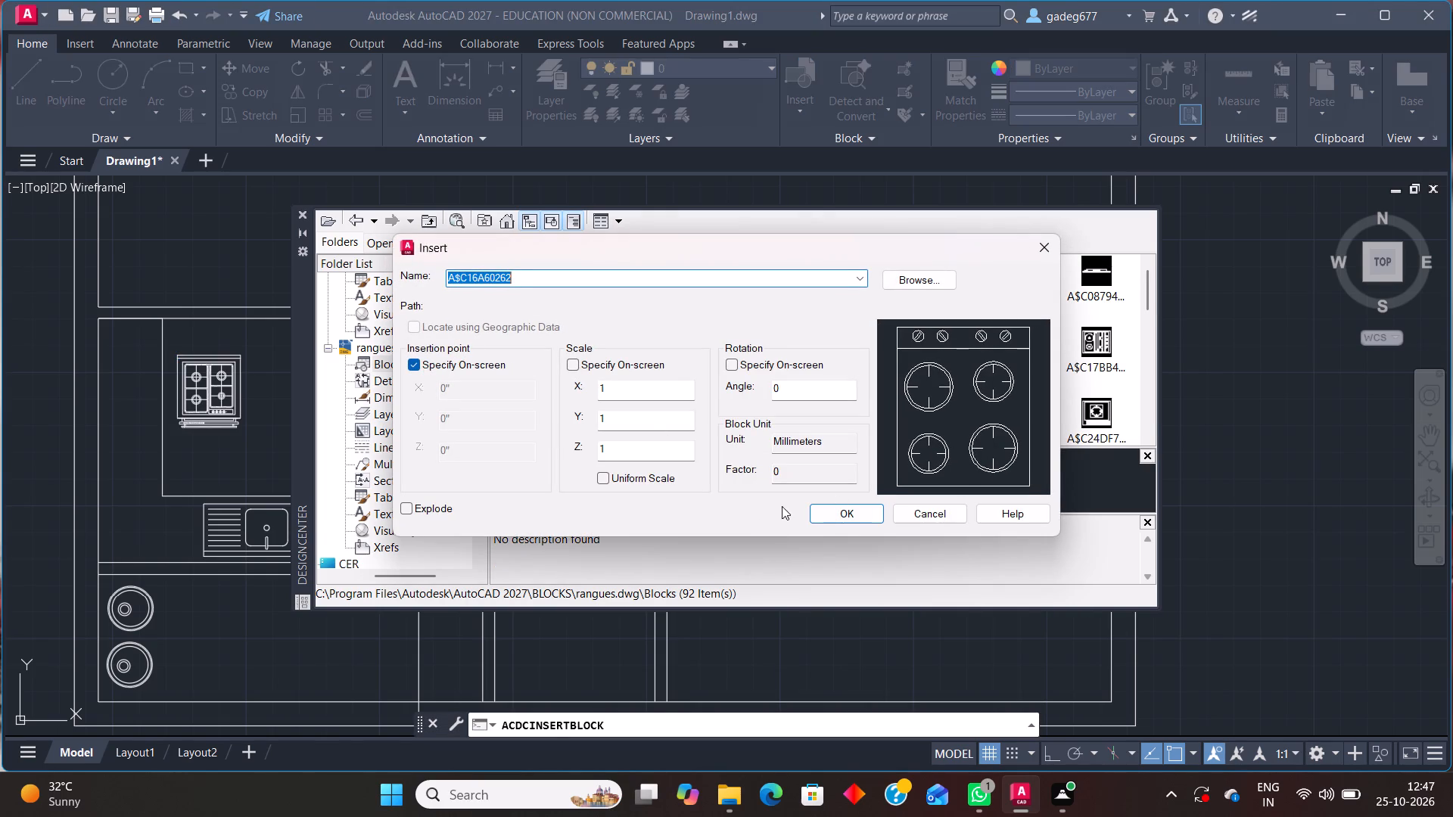
{"action": "left_click", "coordinate": [841, 508]}
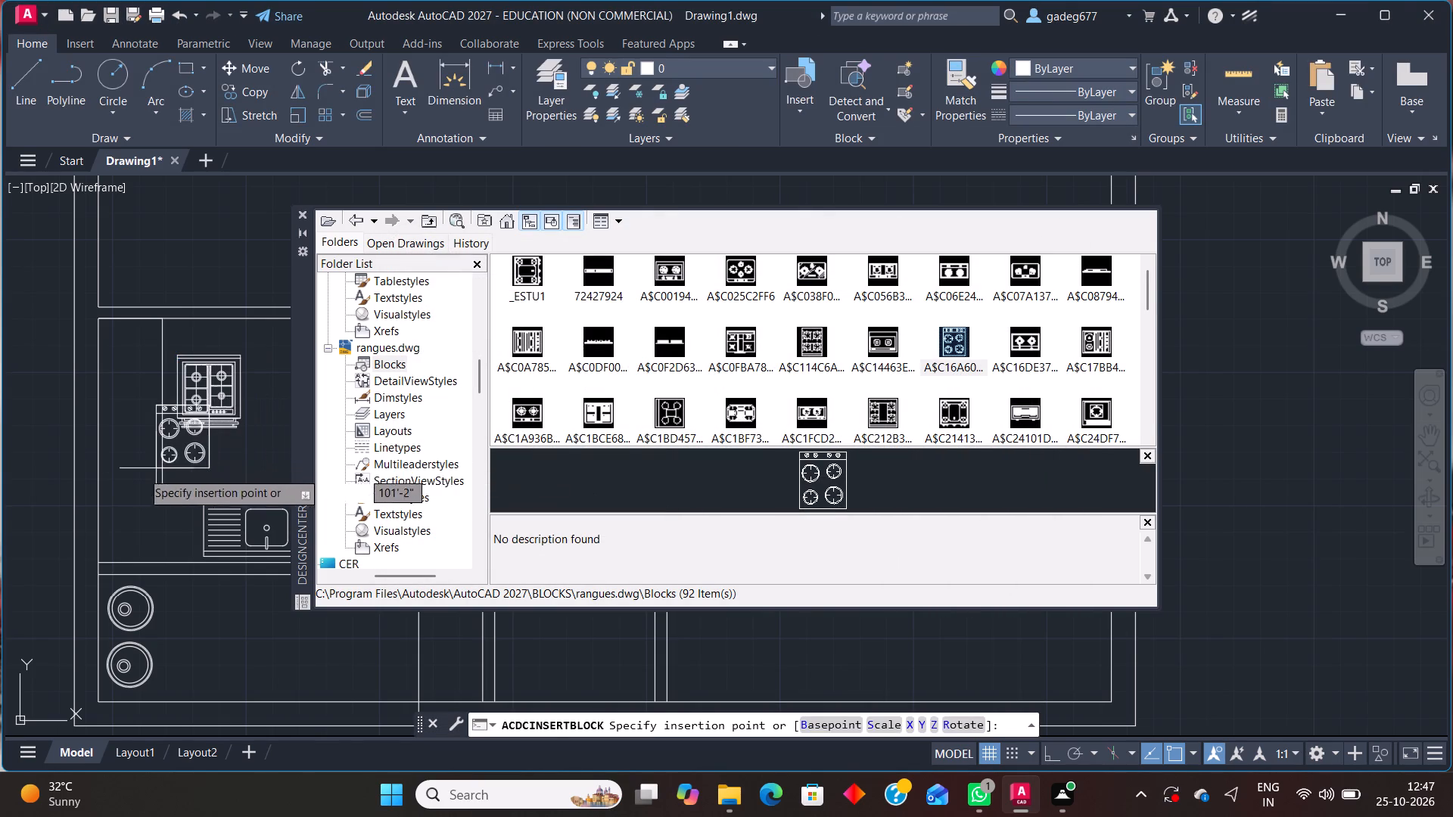
{"action": "left_click", "coordinate": [104, 444]}
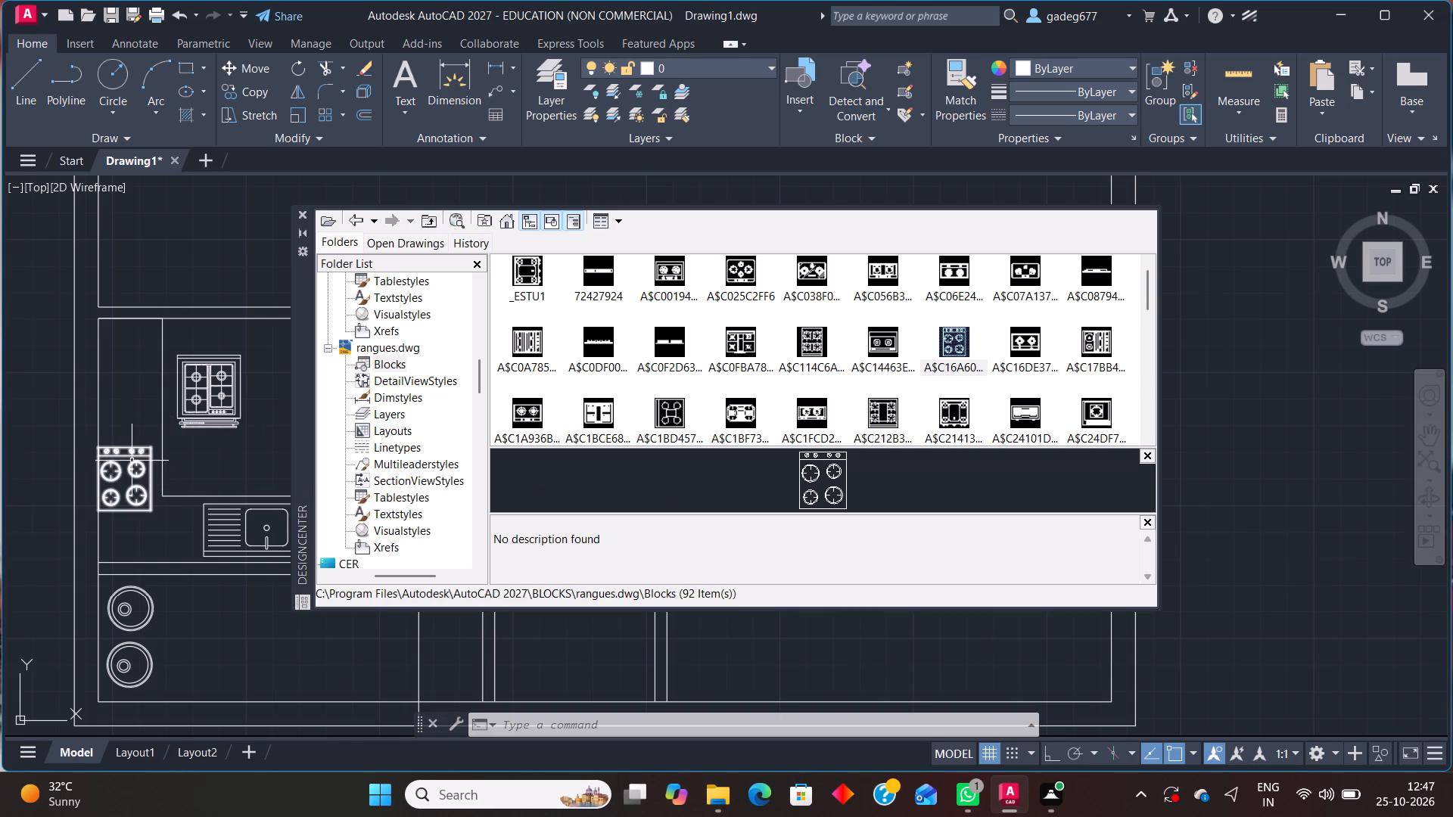
Rotate the four-burner cooktop in the counter's vertical leg 90° clockwise so its knobs face the room.
{"action": "left_click", "coordinate": [132, 462]}
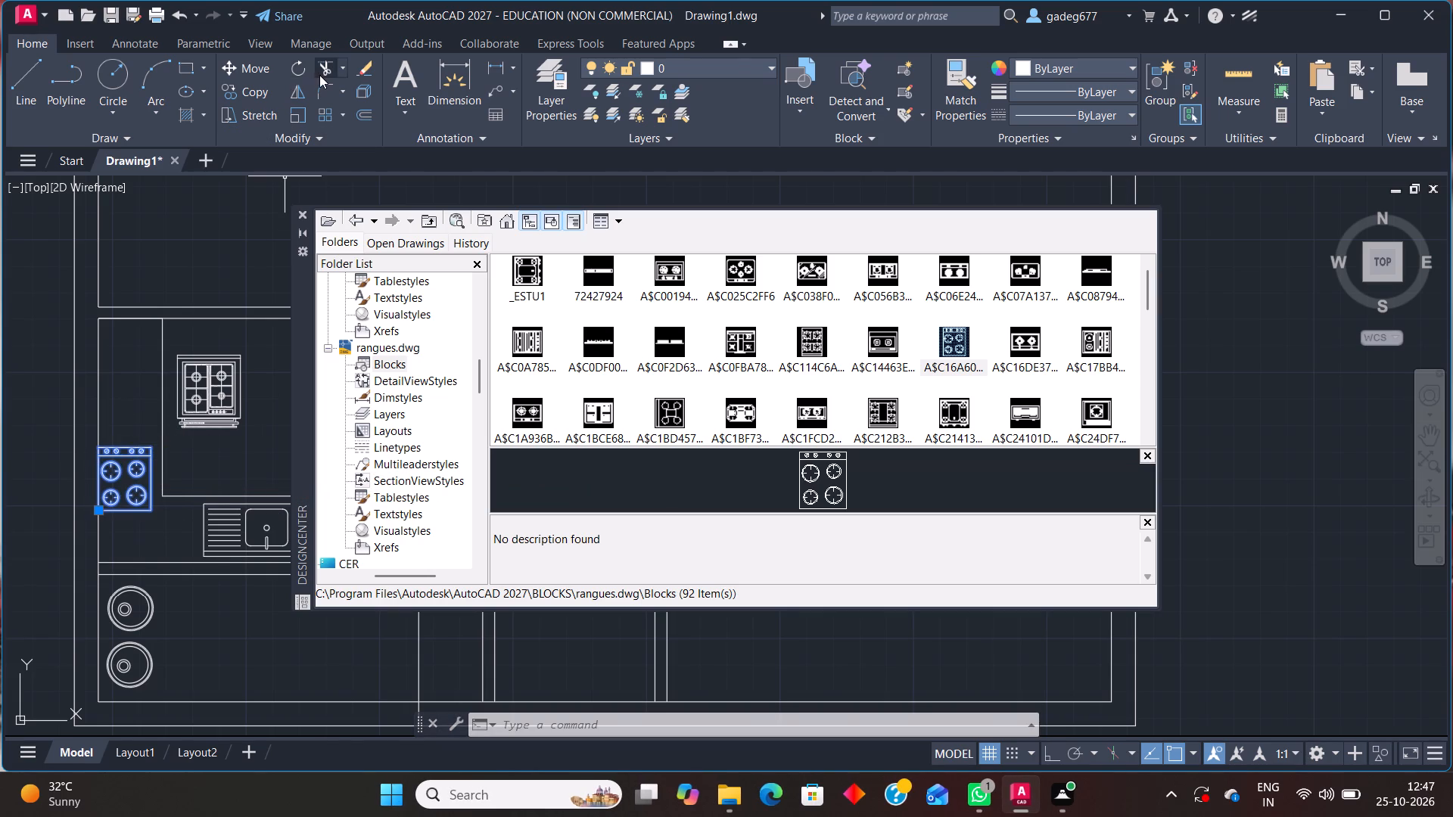
{"action": "left_click", "coordinate": [305, 73]}
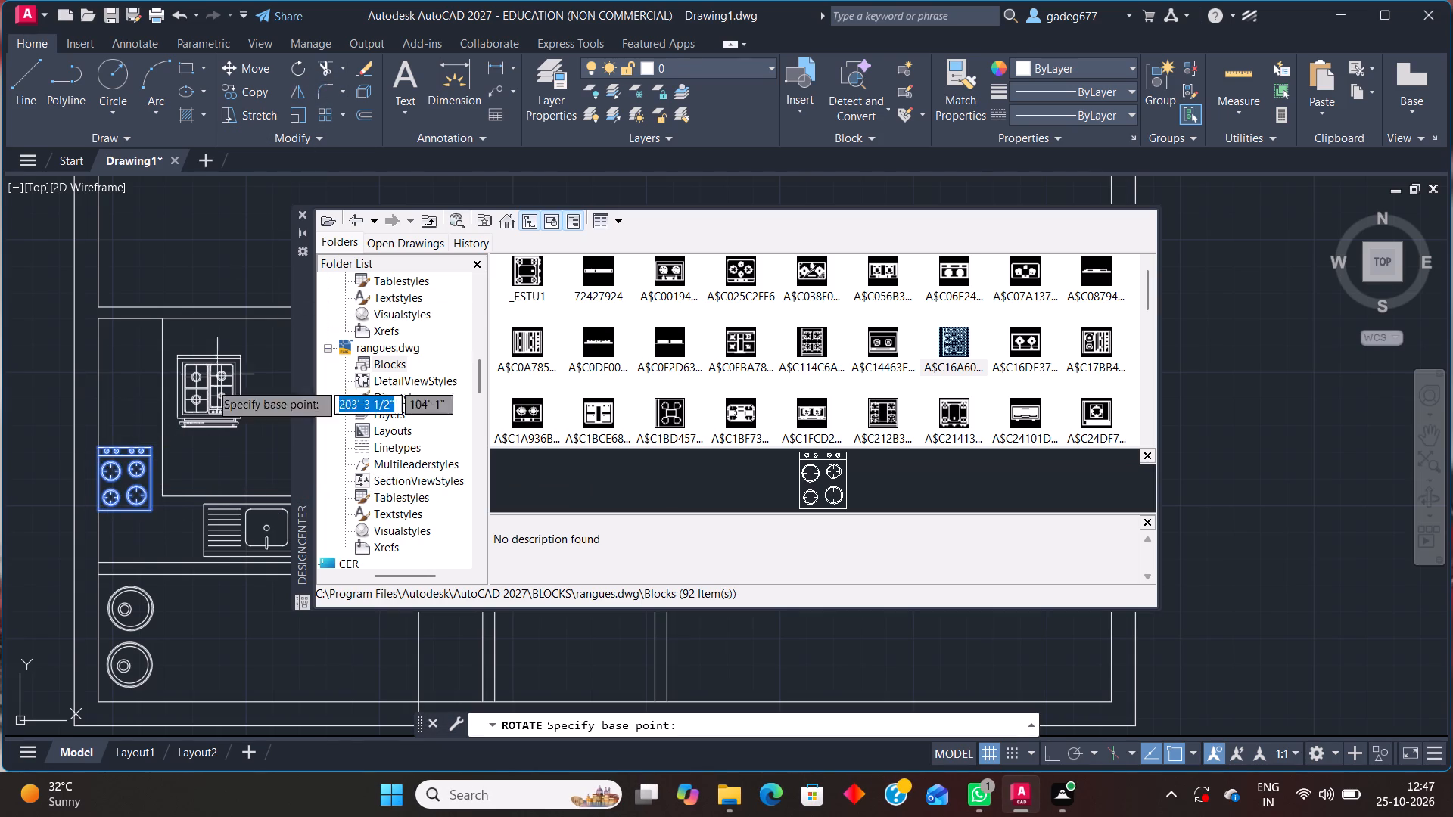
{"action": "left_click", "coordinate": [146, 481]}
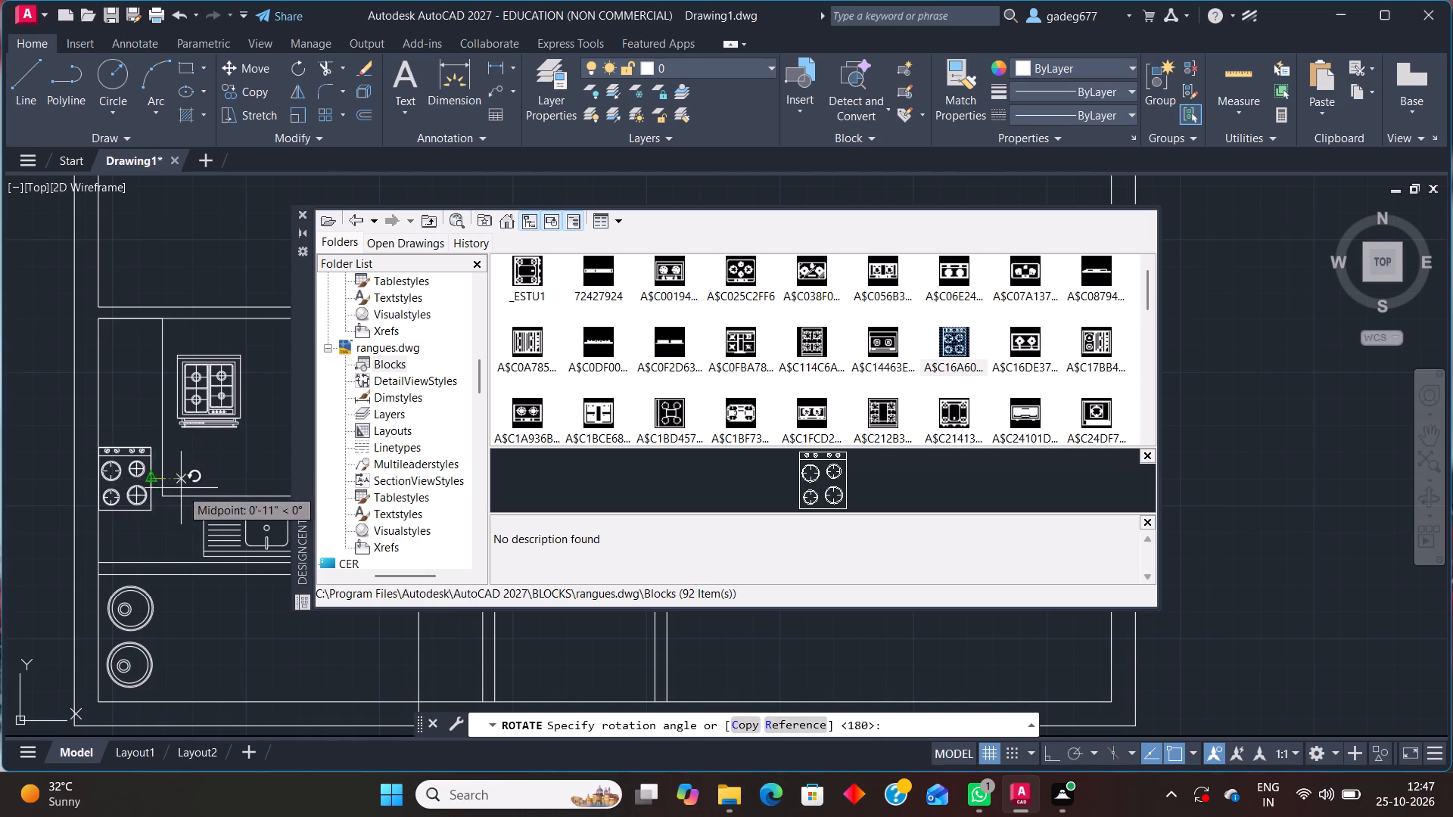
{"action": "left_click", "coordinate": [148, 598]}
Shift the rotated cooktop by its corner insertion point so it sits flush against the left wall.
{"action": "left_click", "coordinate": [145, 461]}
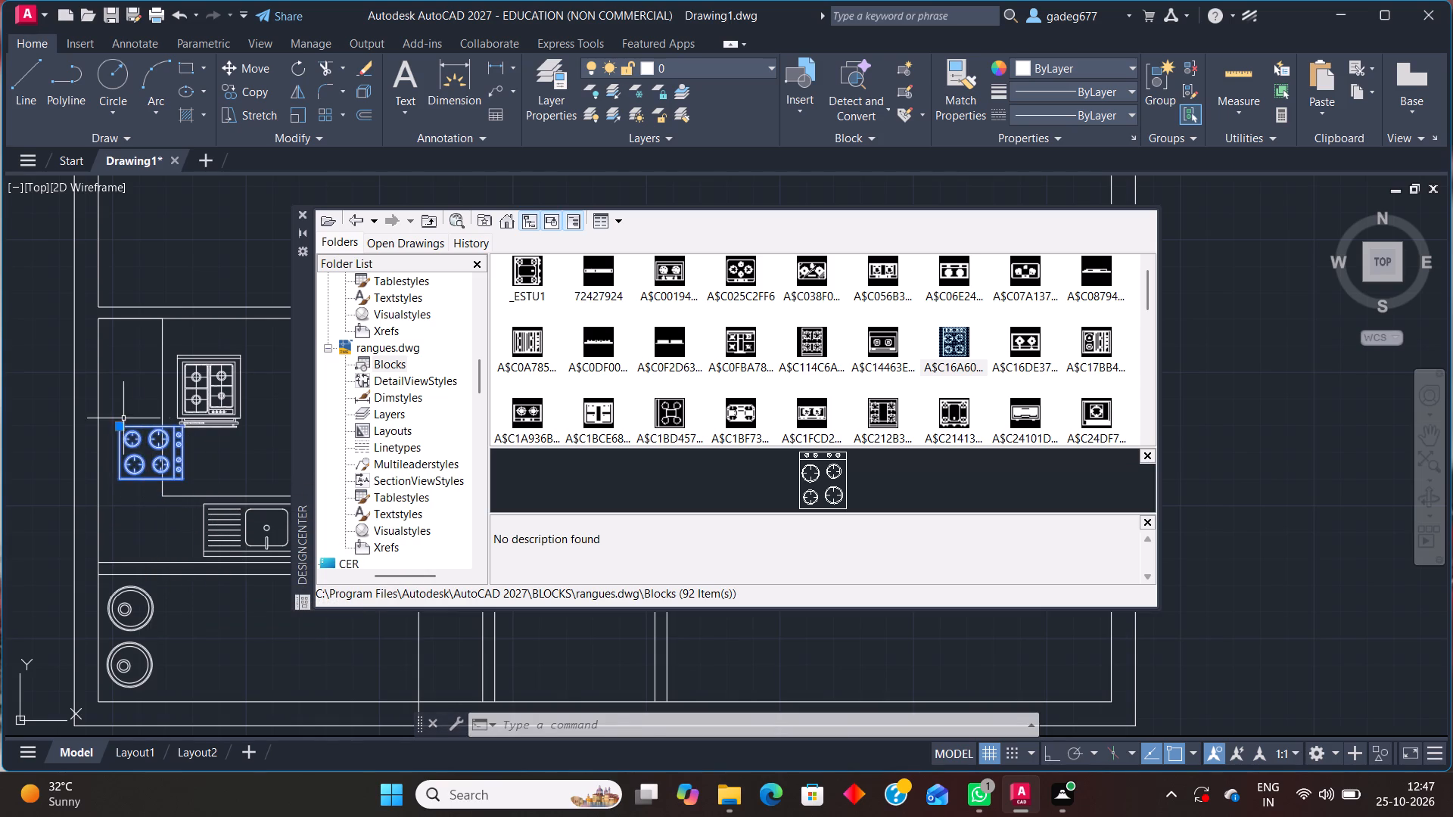
{"action": "left_click", "coordinate": [116, 427]}
{"action": "left_click", "coordinate": [104, 419]}
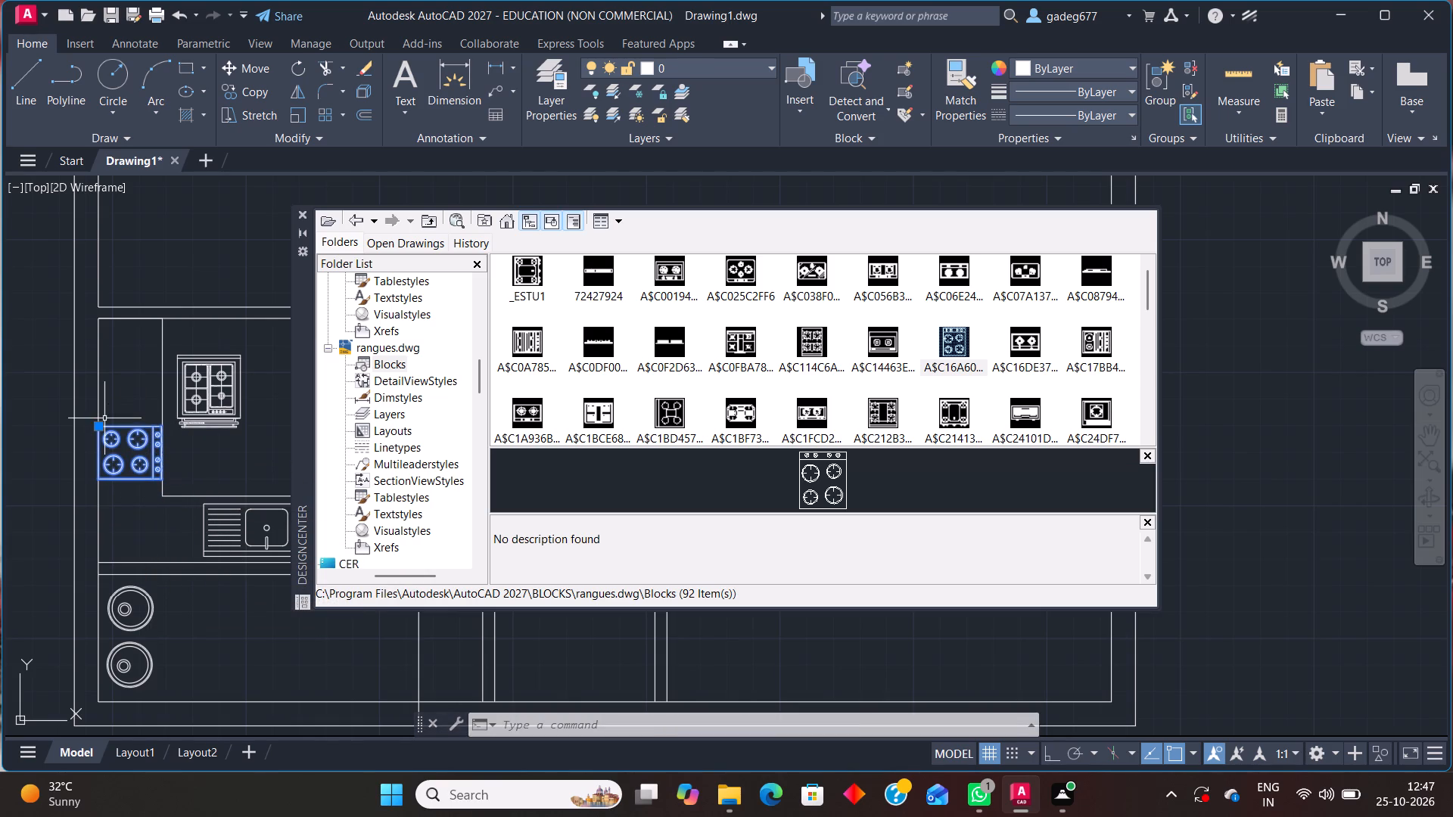
Move the cooktop straight up along the left wall within the counter's vertical leg, with Ortho on.
{"action": "scroll", "coordinate": [123, 431], "scroll_direction": "up", "scroll_amount": 1}
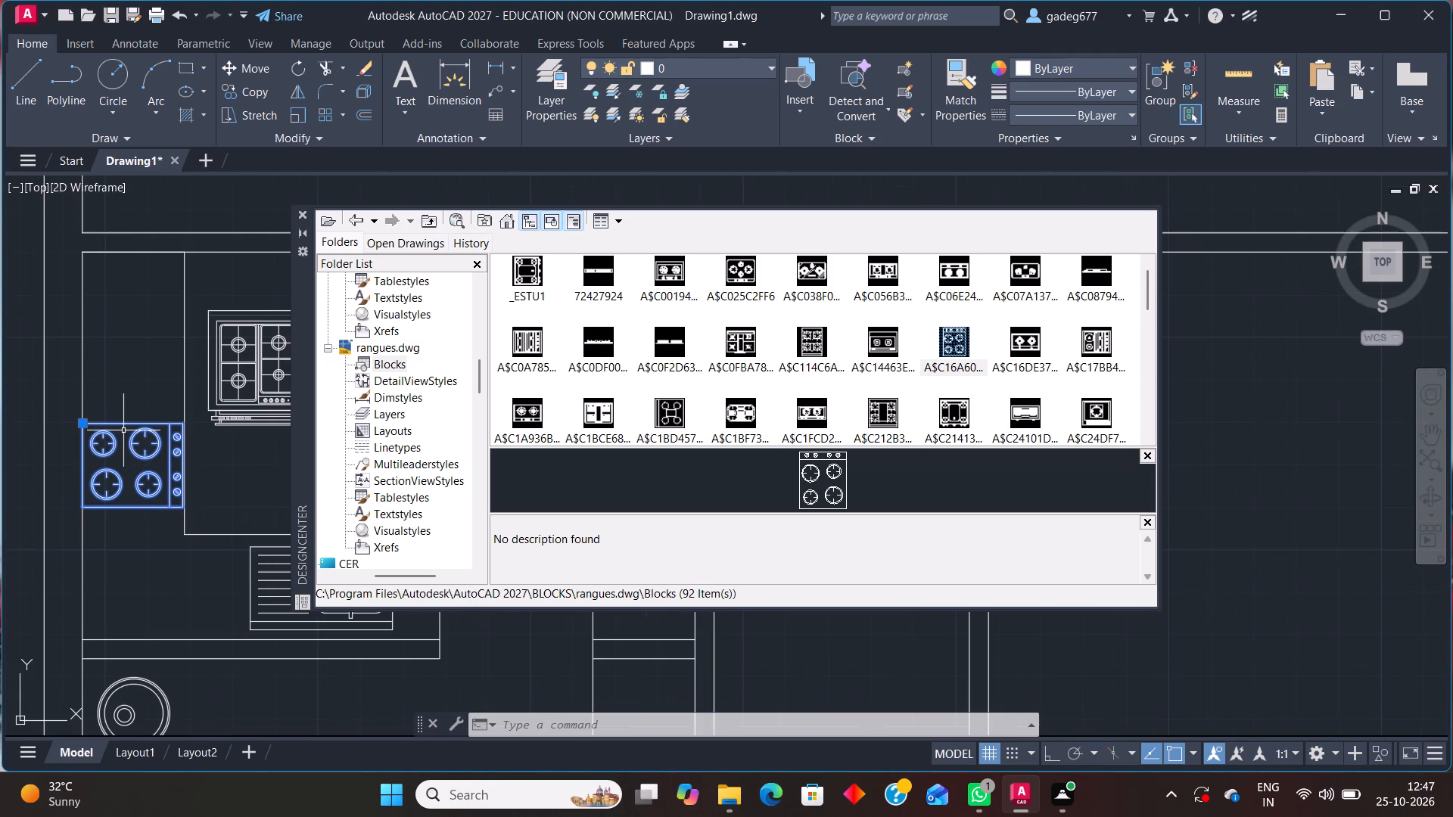
{"action": "left_click", "coordinate": [268, 72]}
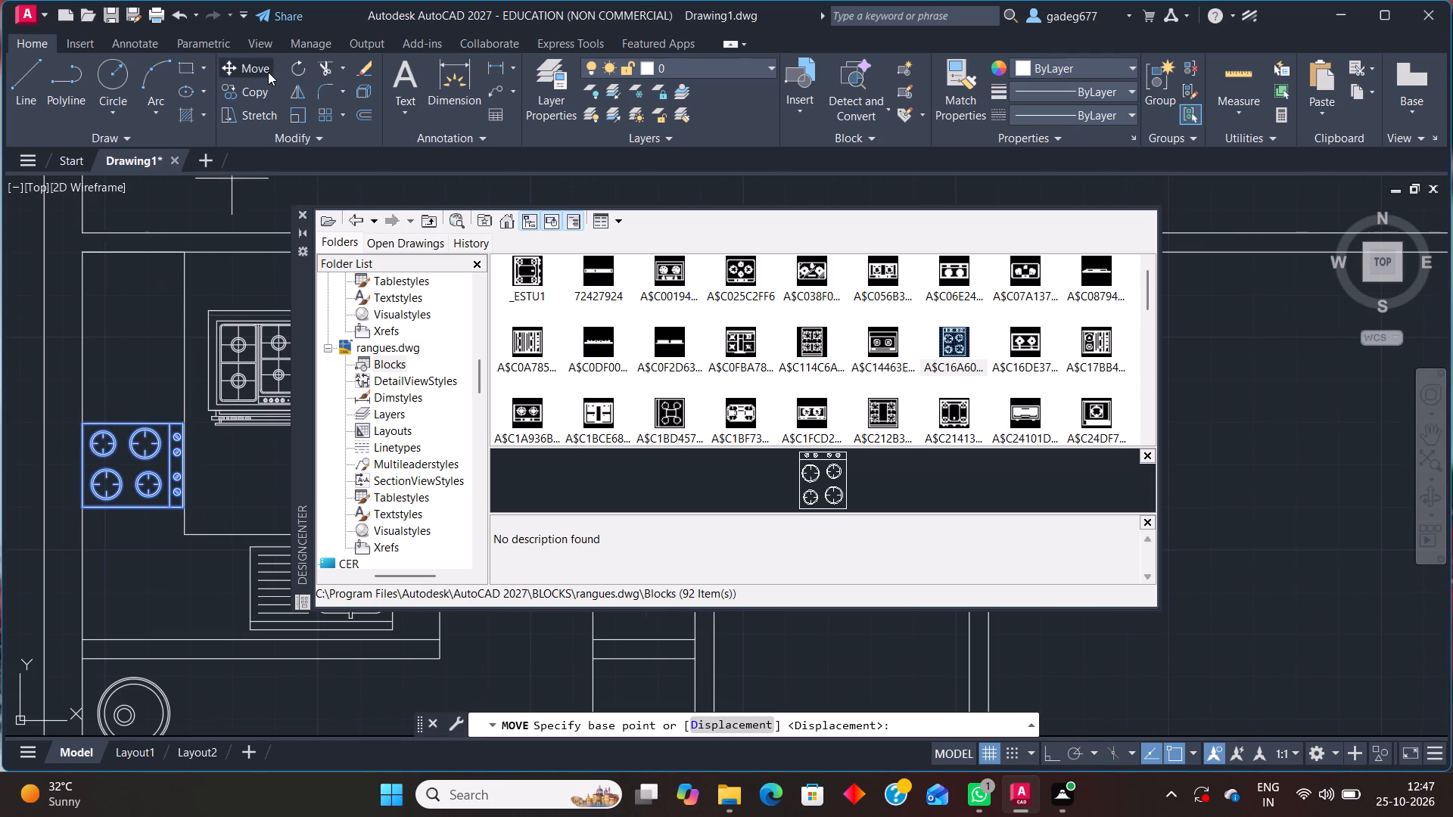
{"action": "left_click", "coordinate": [138, 470]}
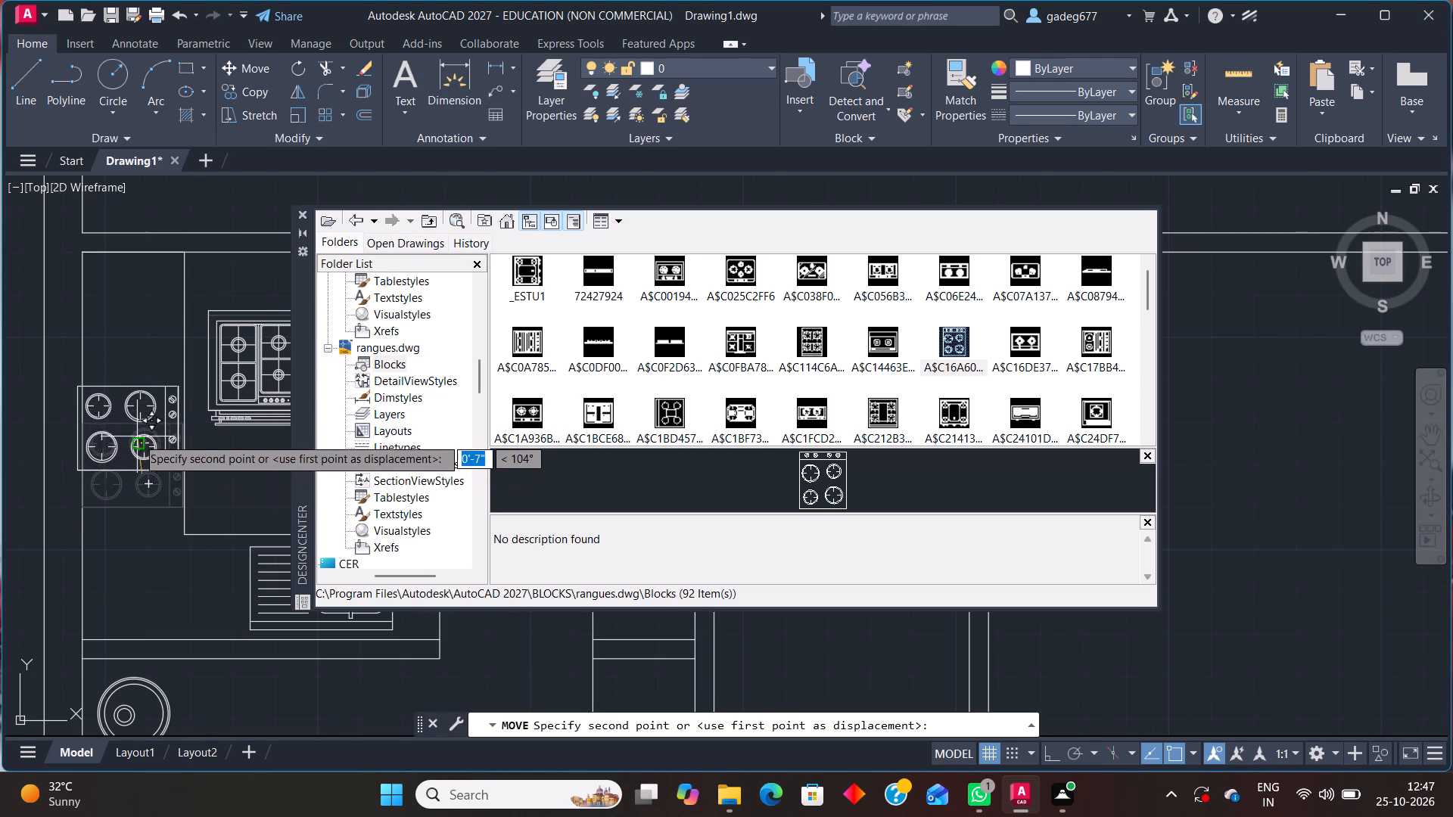
{"action": "left_click", "coordinate": [1052, 750]}
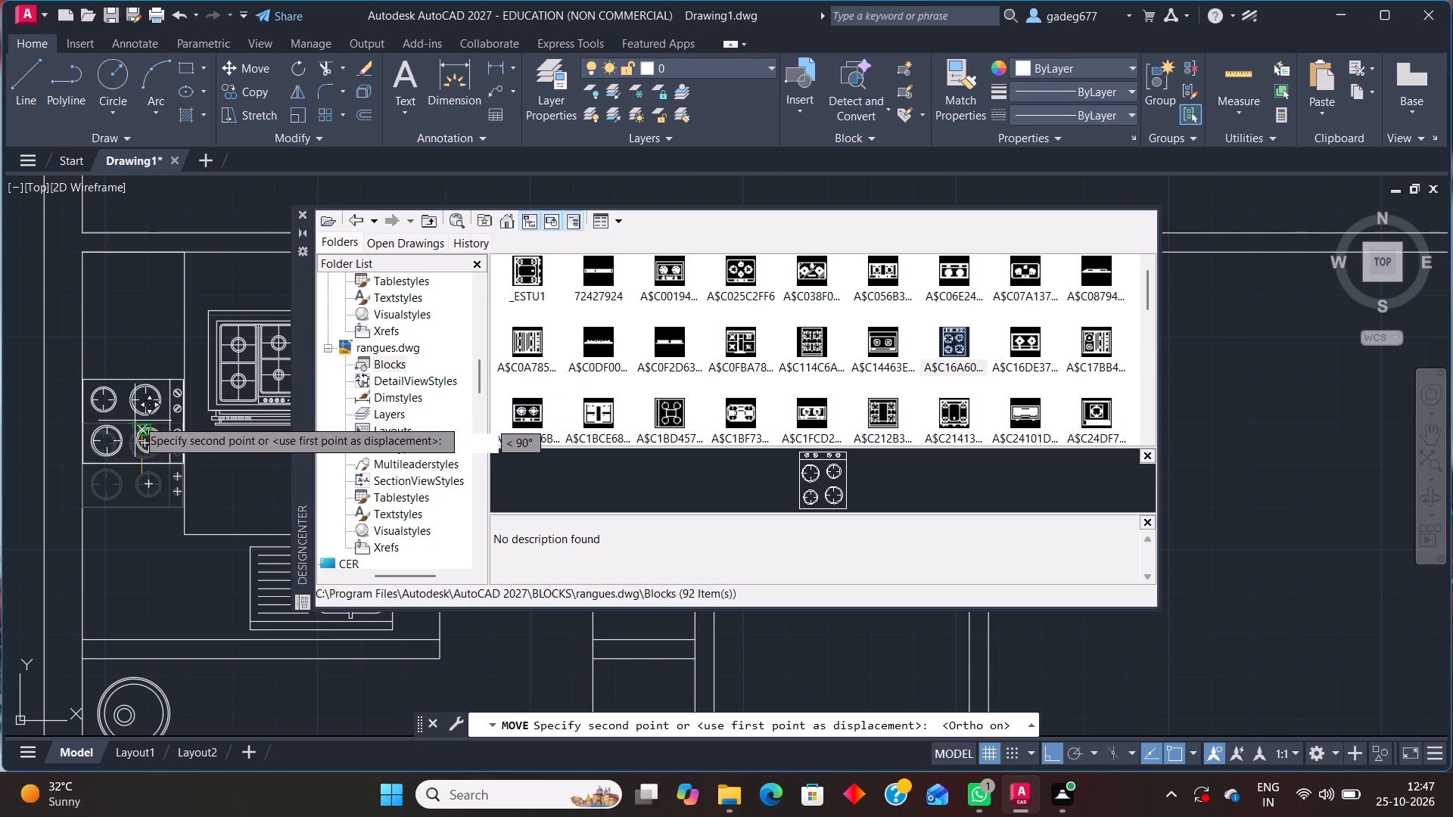
{"action": "left_click", "coordinate": [142, 408]}
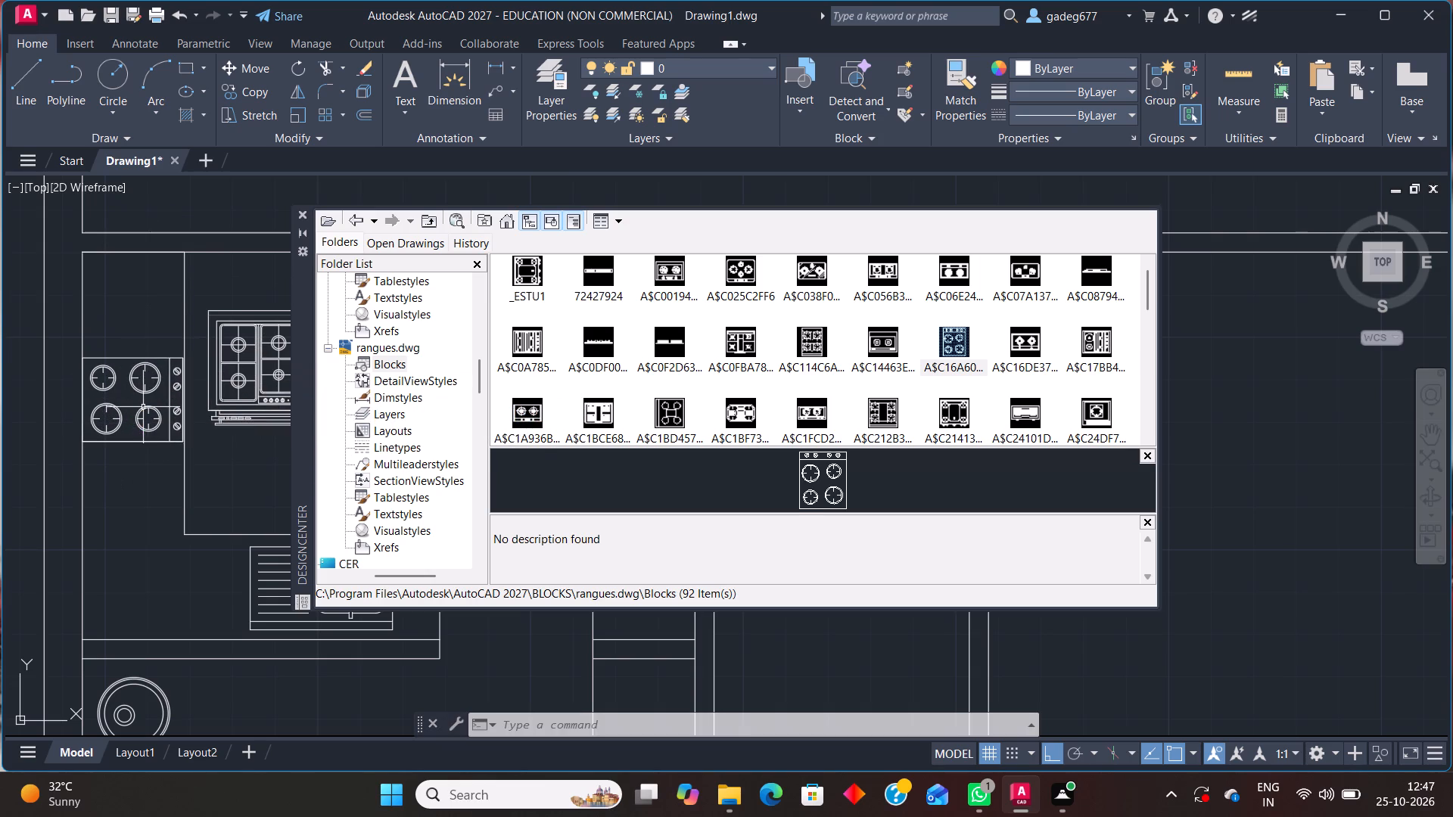
Delete the spare four-burner stove block standing on the kitchen floor beside the counter's vertical leg.
{"action": "left_click", "coordinate": [238, 340]}
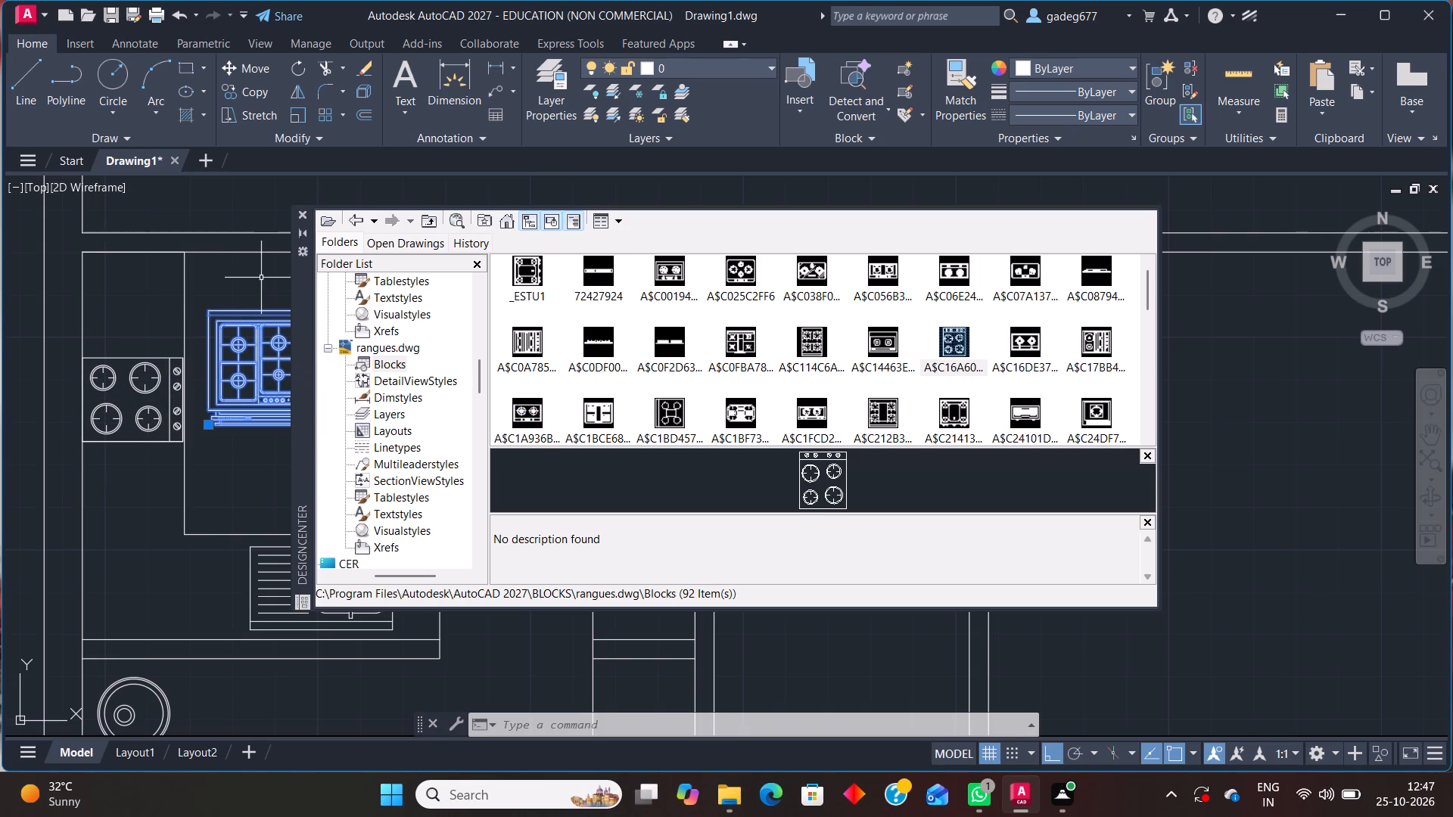
{"action": "key", "text": "Delete"}
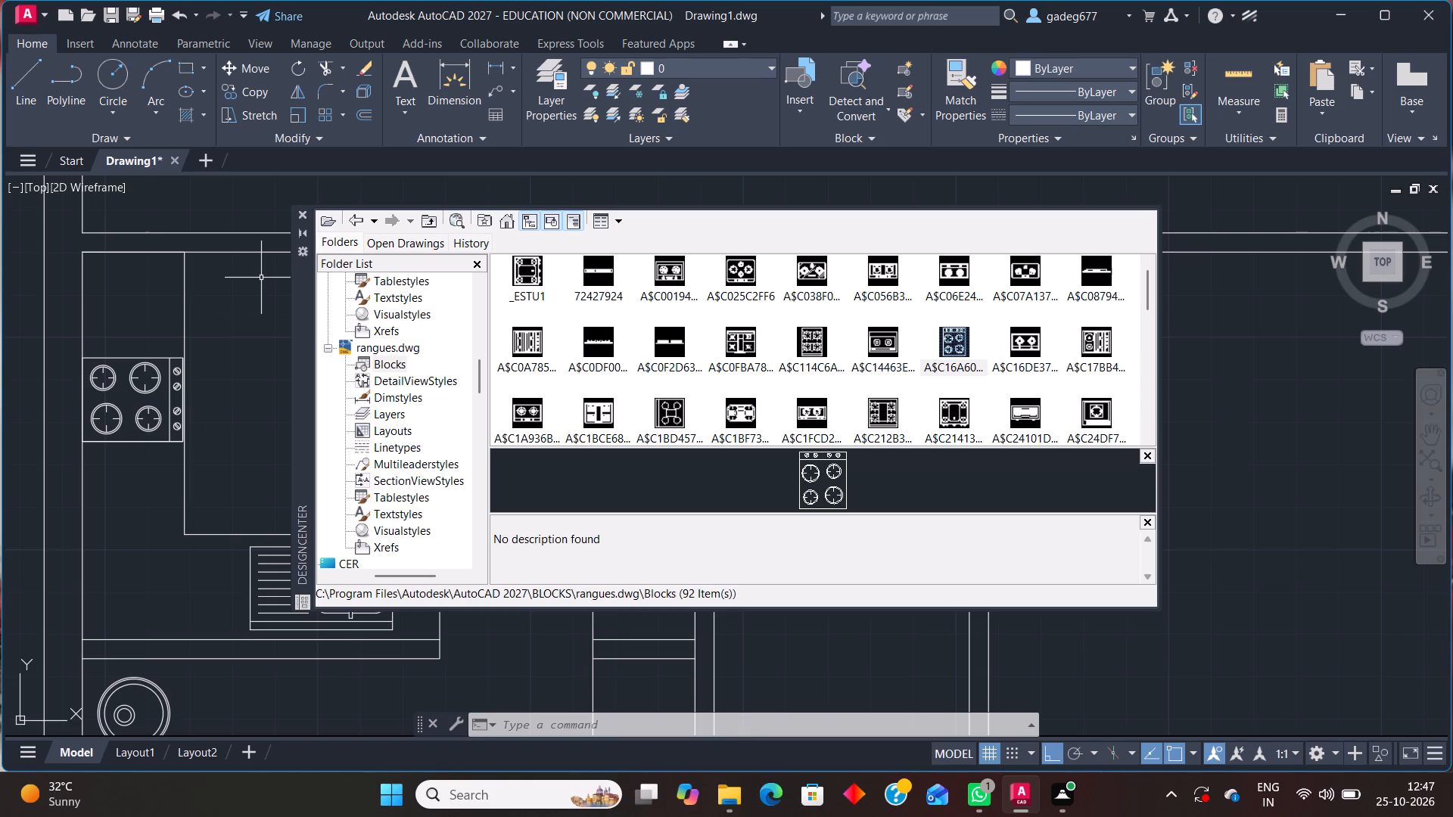
Close DesignCenter.
{"action": "left_click", "coordinate": [305, 213]}
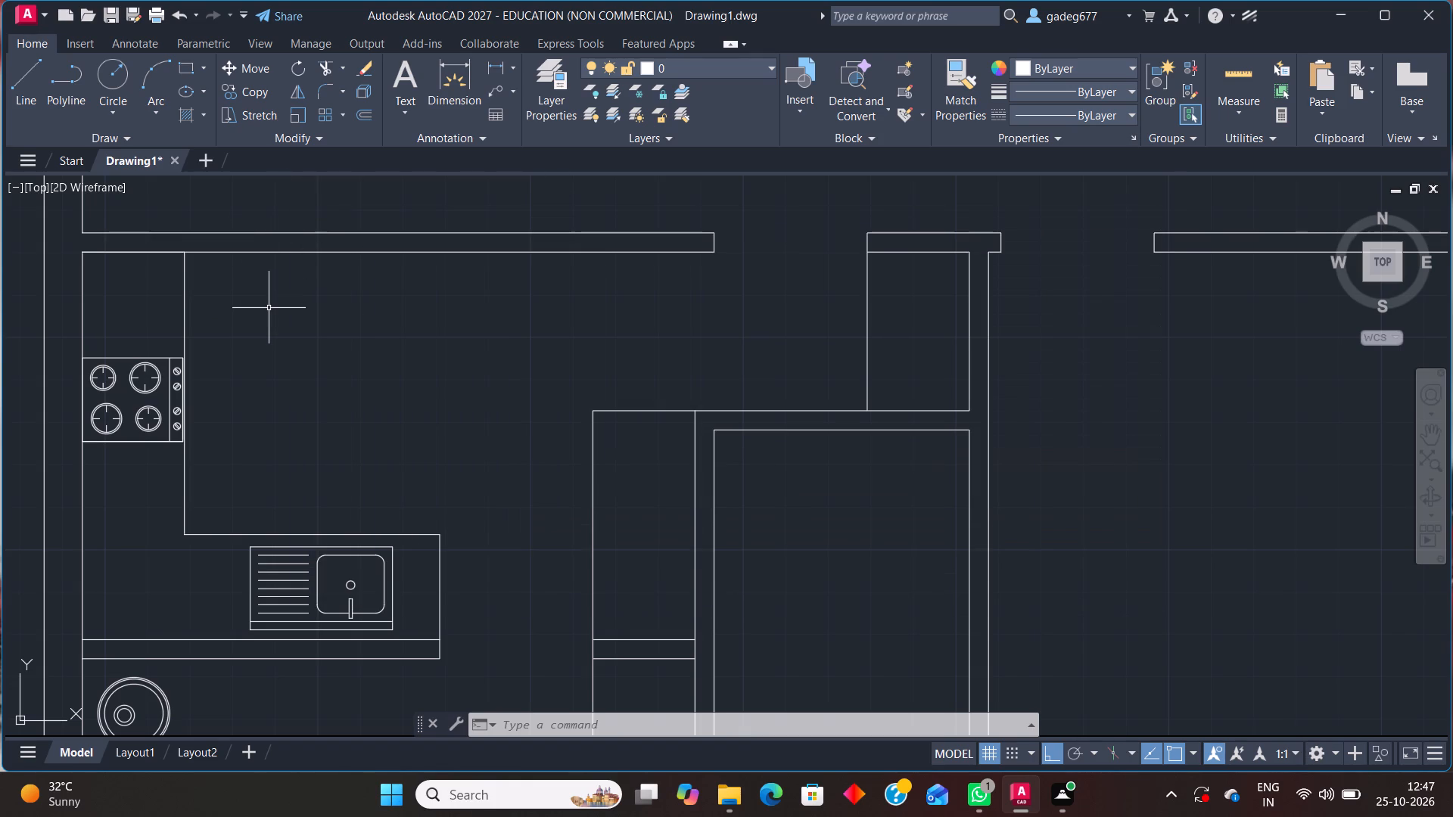
Draw a vertical line beside the round sinks, from the partition's lower edge in line with the counter front to below the outer bottom wall.
{"action": "scroll", "coordinate": [269, 308], "scroll_direction": "down", "scroll_amount": 1}
{"action": "middle_click_drag", "start_coordinate": [352, 366], "coordinate": [185, 274]}
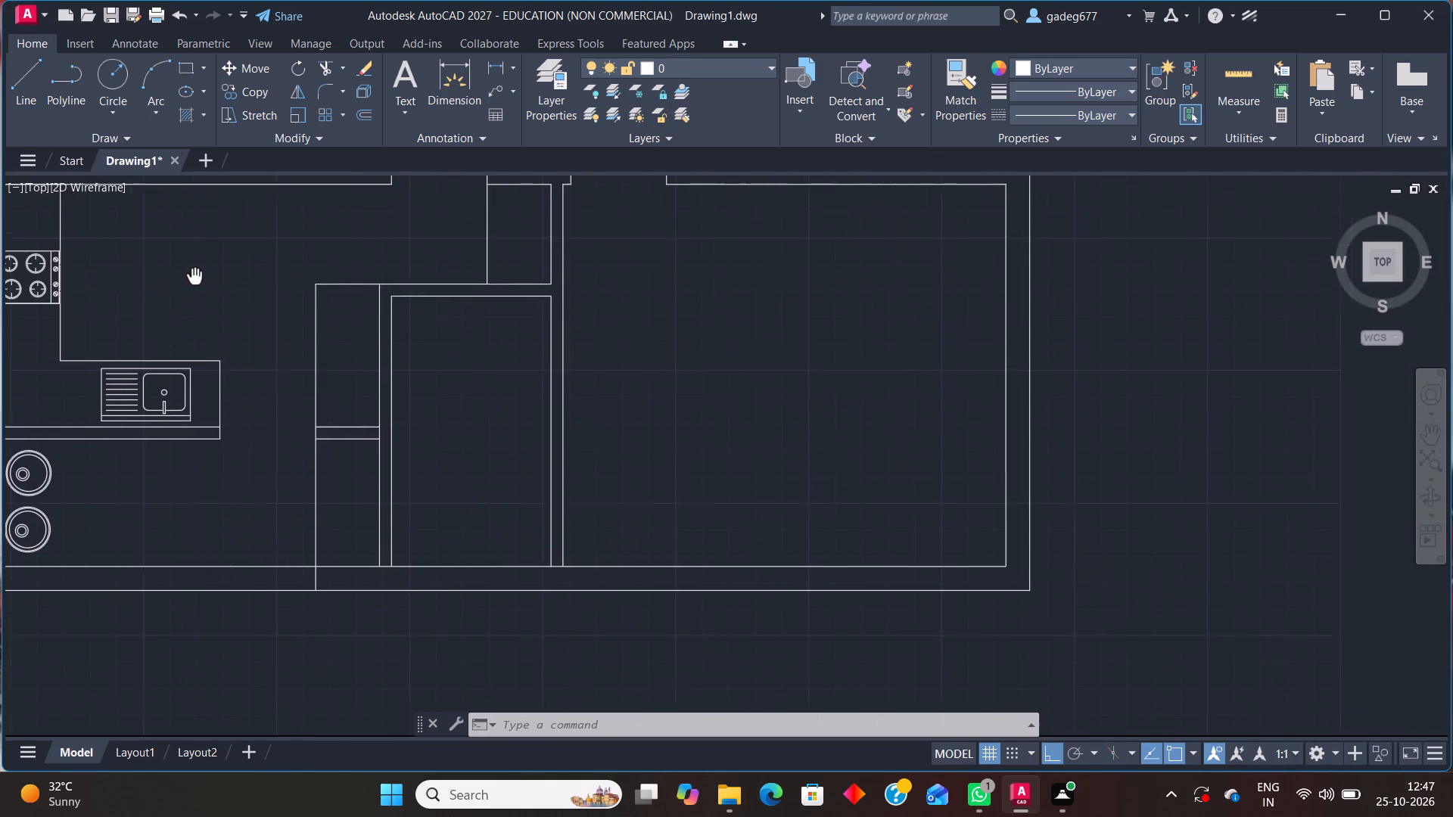
{"action": "middle_click_drag", "start_coordinate": [185, 274], "coordinate": [183, 272]}
{"action": "scroll", "coordinate": [183, 272], "scroll_direction": "up", "scroll_amount": 1}
{"action": "middle_click_drag", "start_coordinate": [256, 327], "coordinate": [185, 265]}
{"action": "middle_click_drag", "start_coordinate": [177, 539], "coordinate": [365, 396]}
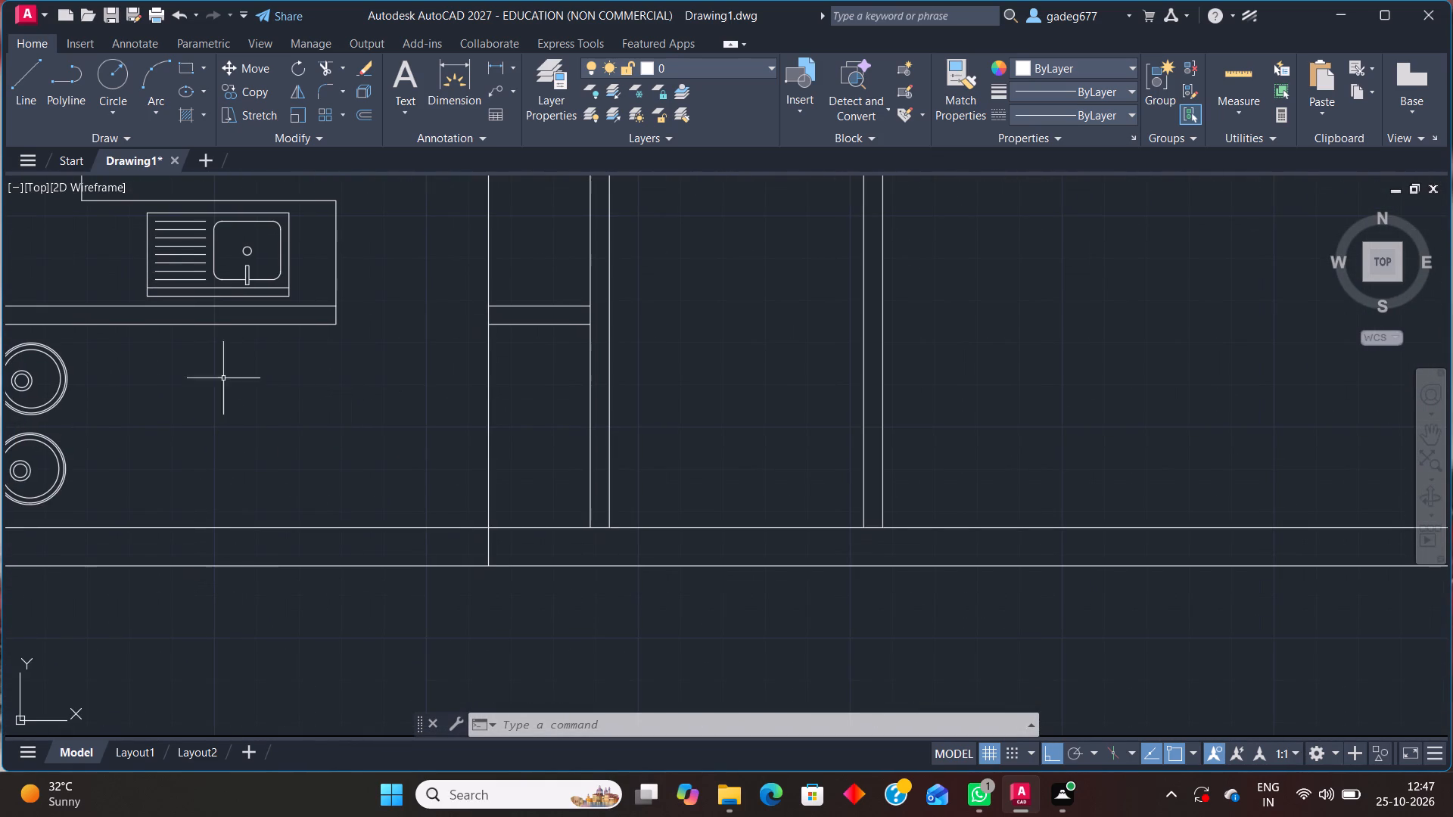
{"action": "middle_click_drag", "start_coordinate": [117, 346], "coordinate": [255, 354]}
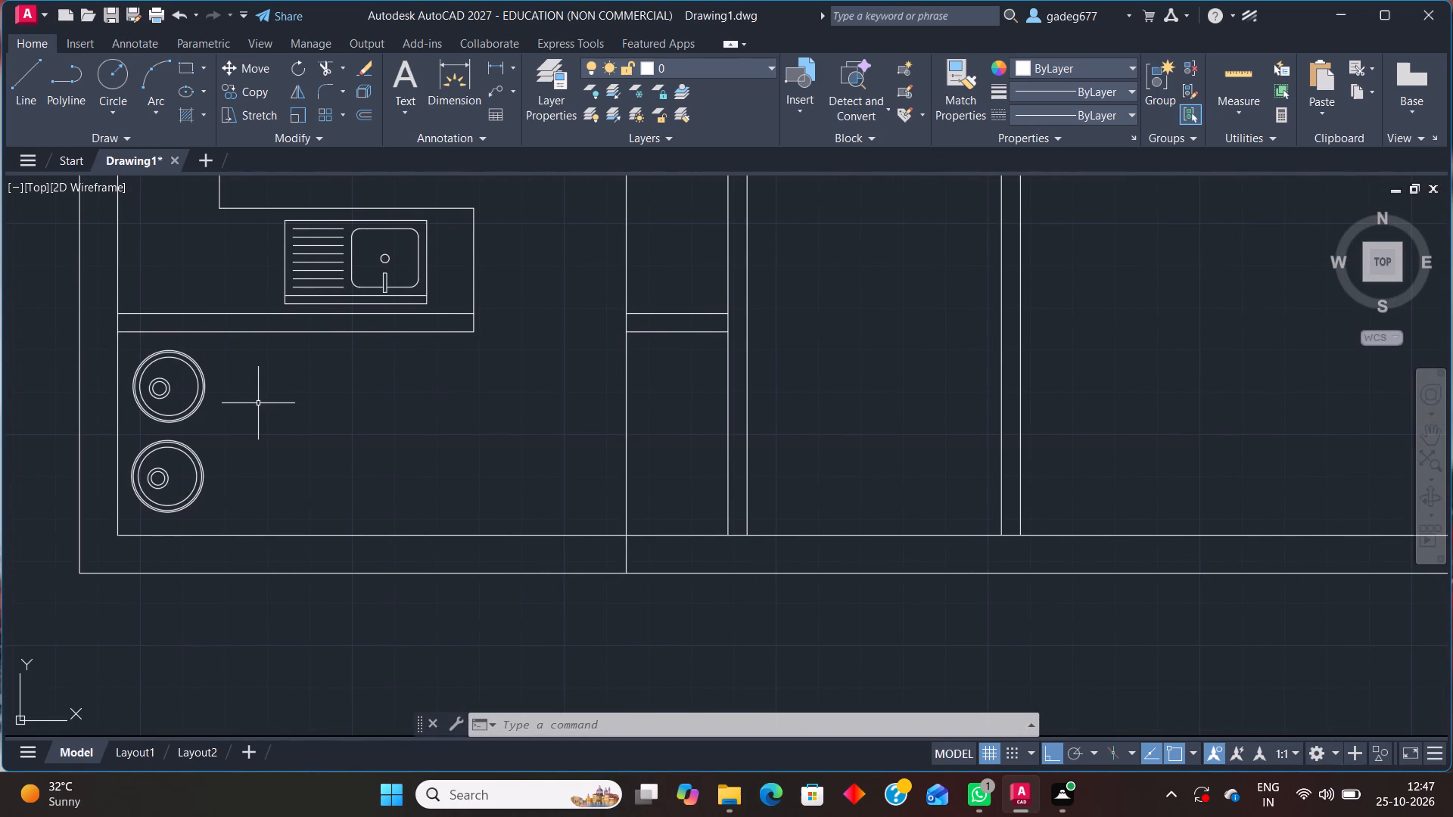
{"action": "key", "text": "l"}
{"action": "key", "text": "Return"}
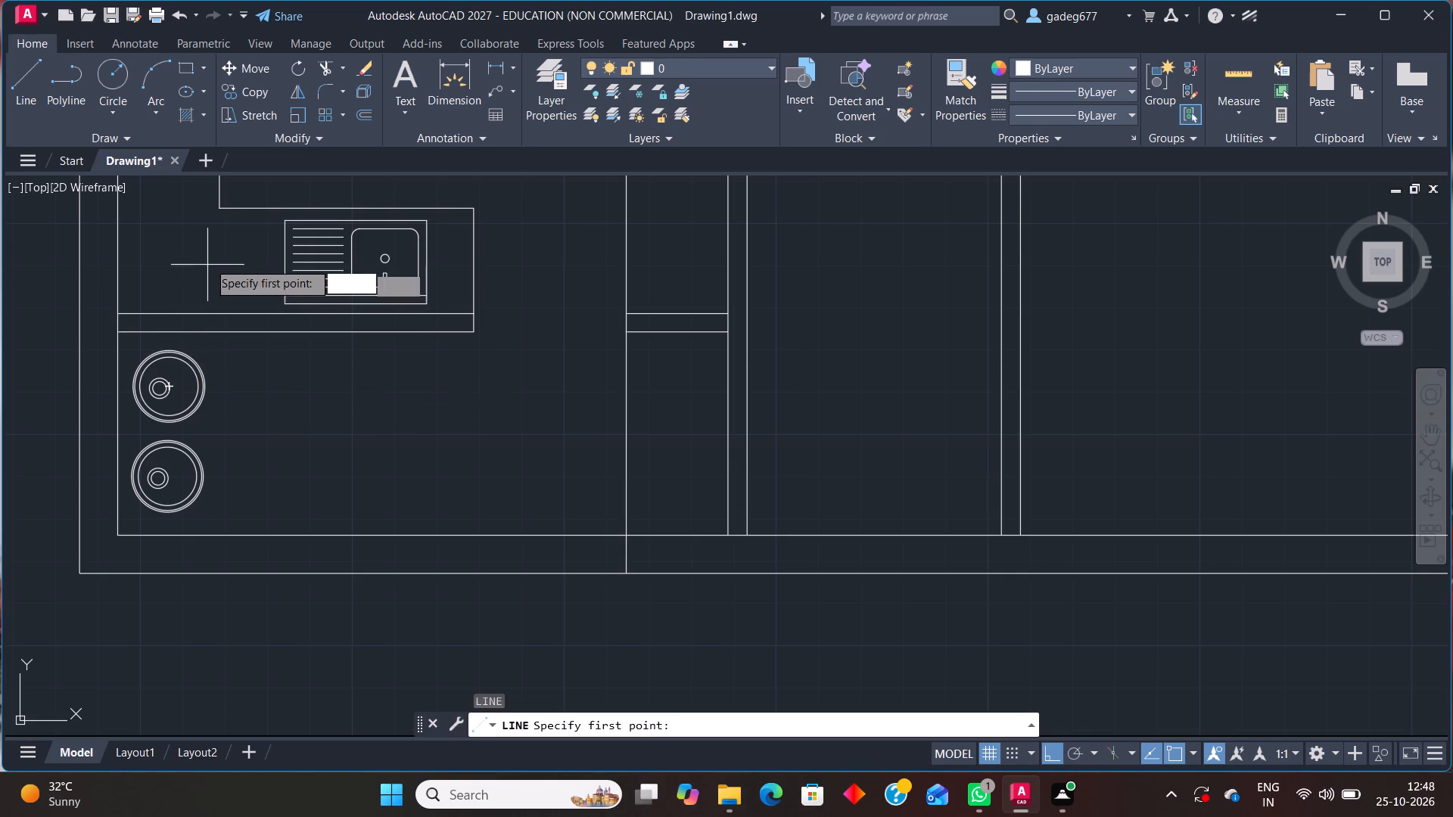
{"action": "left_click", "coordinate": [215, 330]}
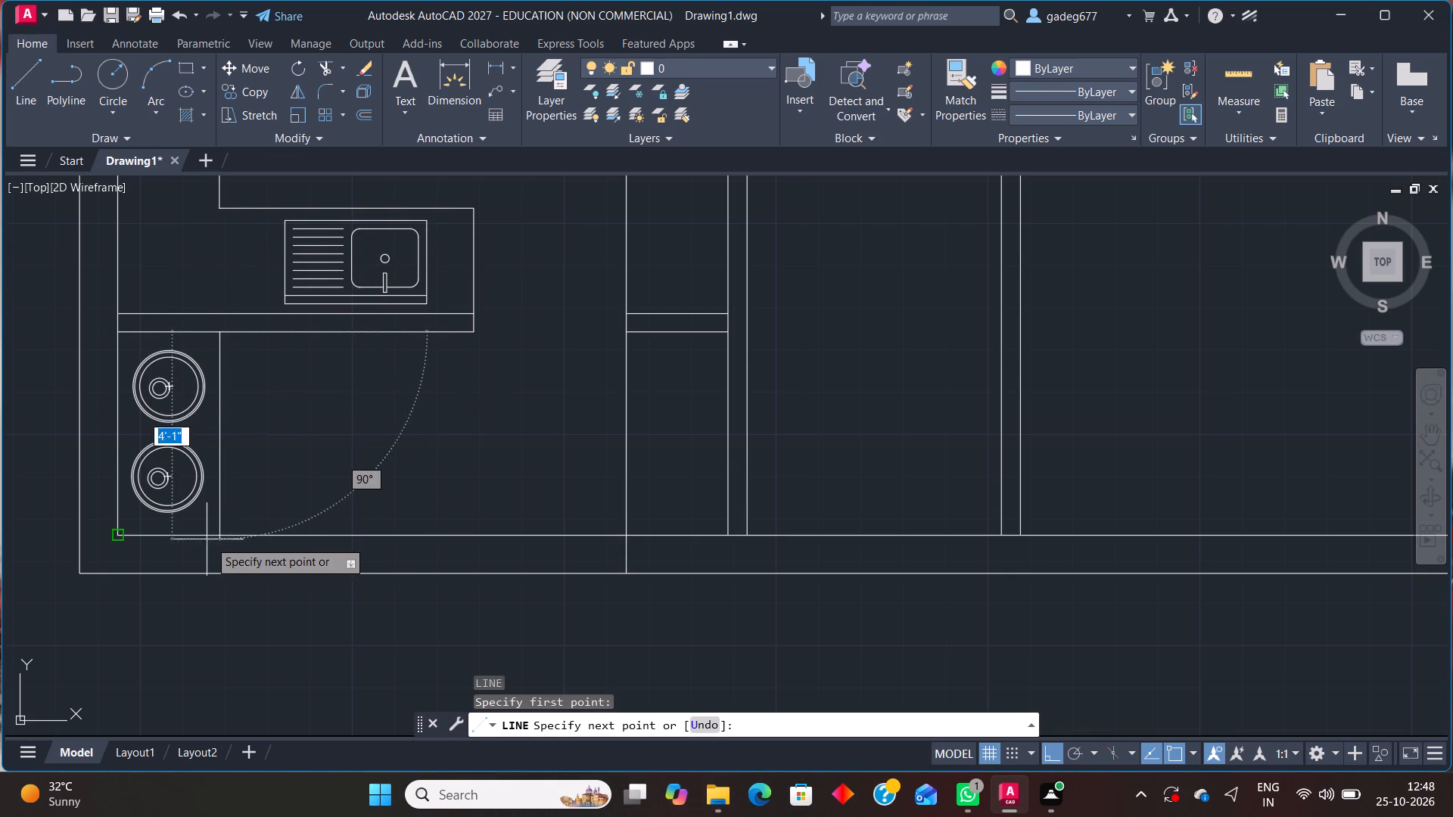
{"action": "left_click", "coordinate": [219, 535]}
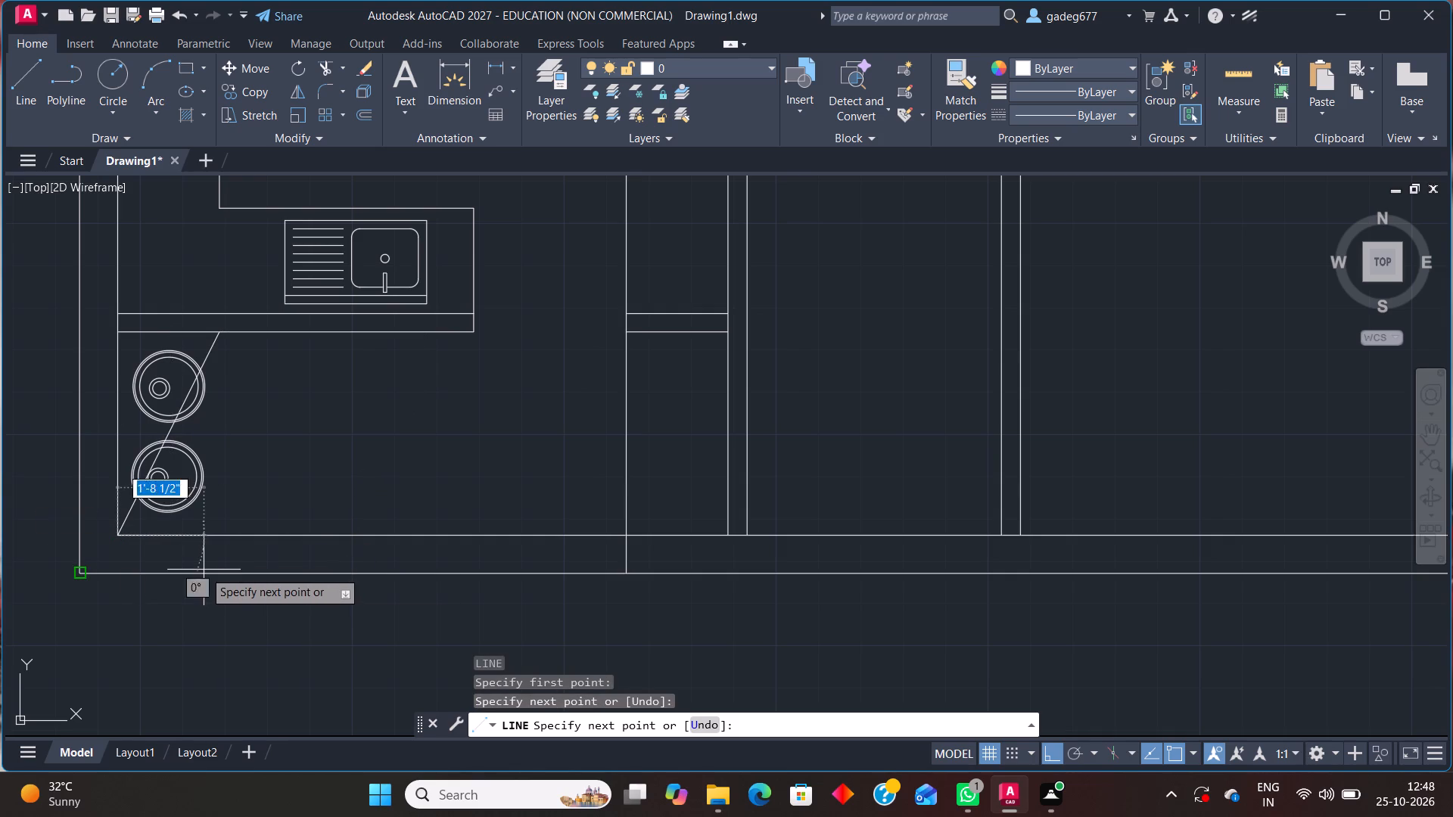
{"action": "key", "text": "ctrl+z"}
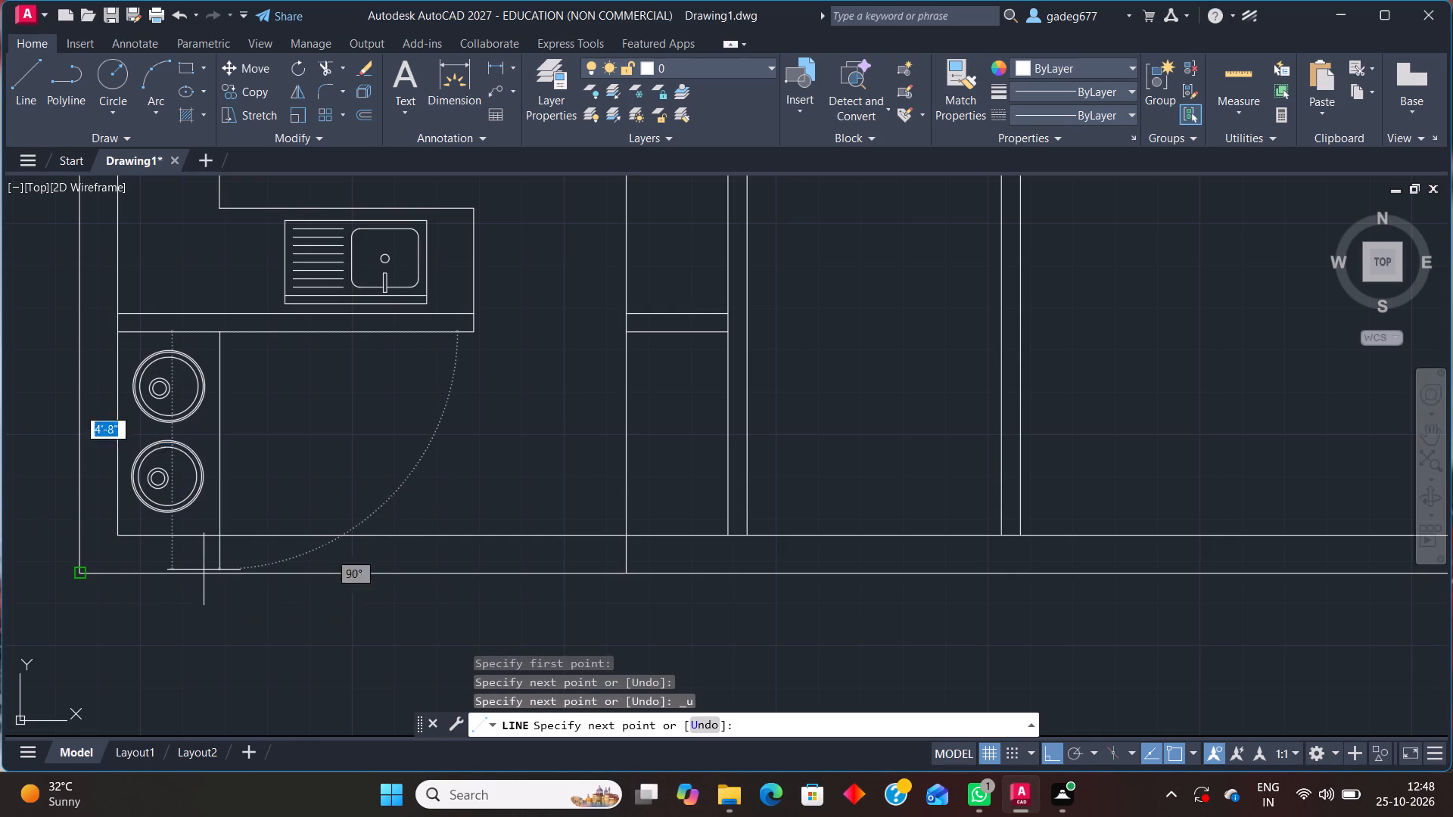
{"action": "left_click", "coordinate": [197, 658]}
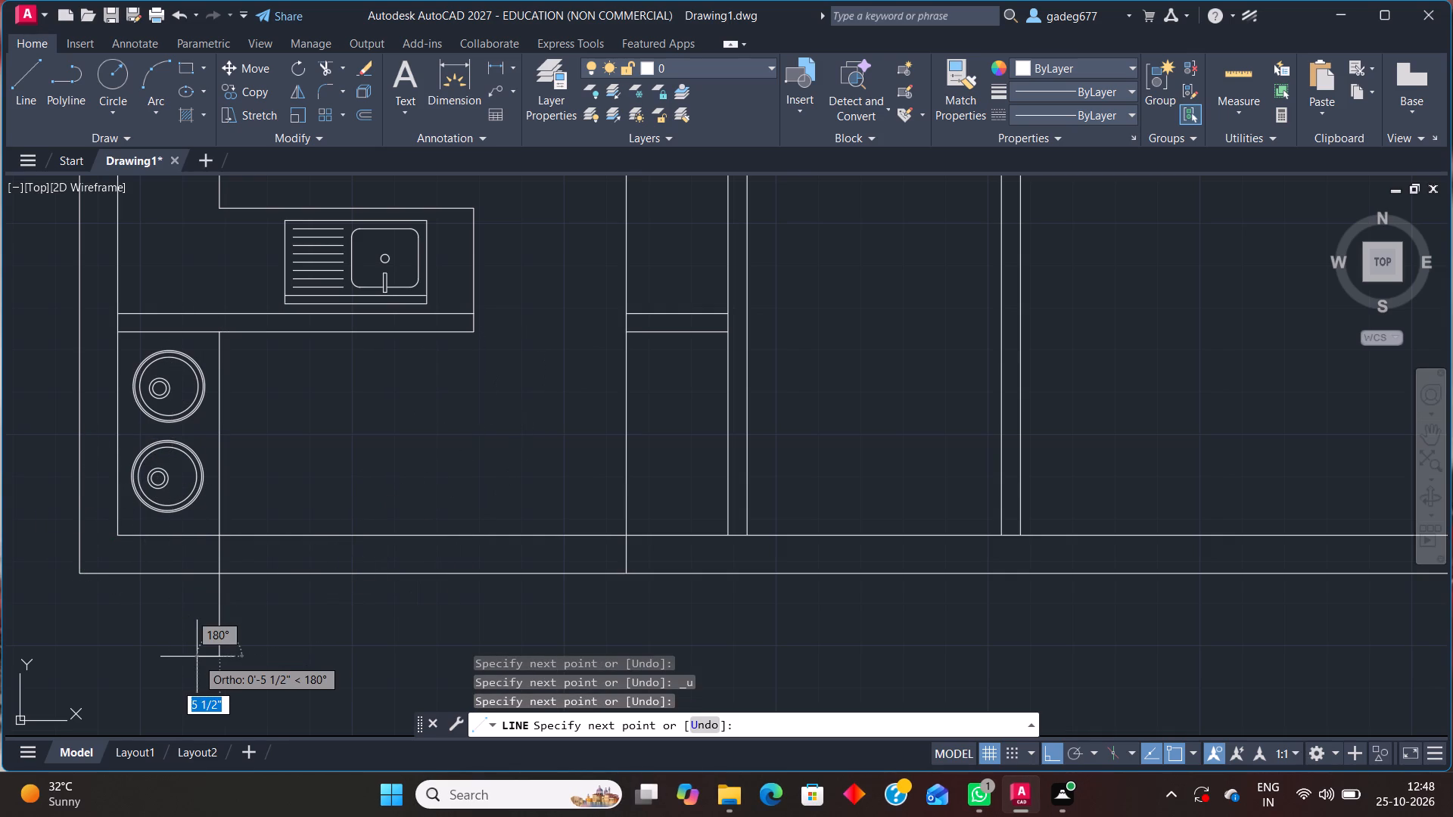
{"action": "key", "text": "Escape"}
Start the Trim command for the new vertical line running past the bottom wall.
{"action": "type", "text": "tr"}
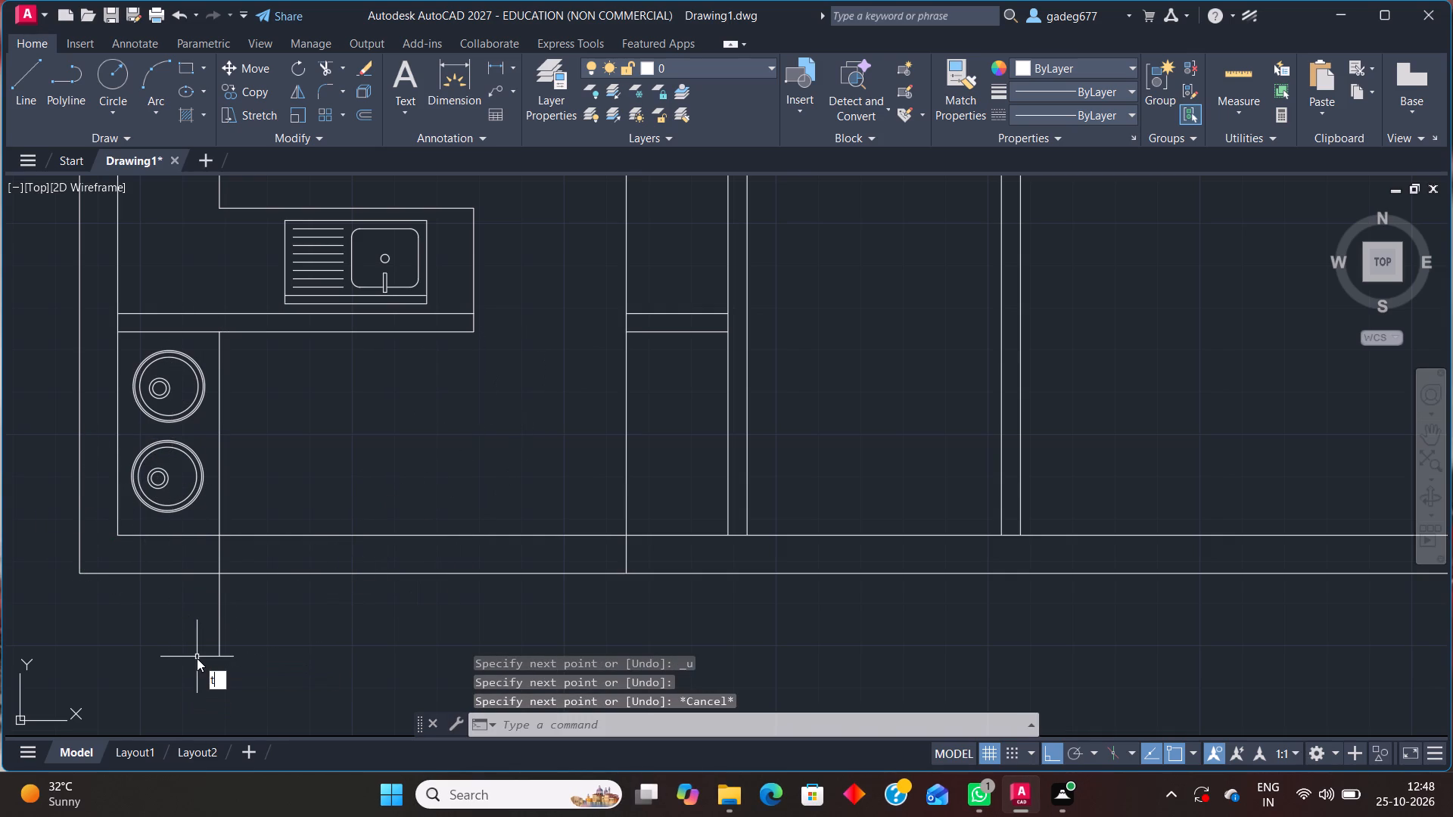
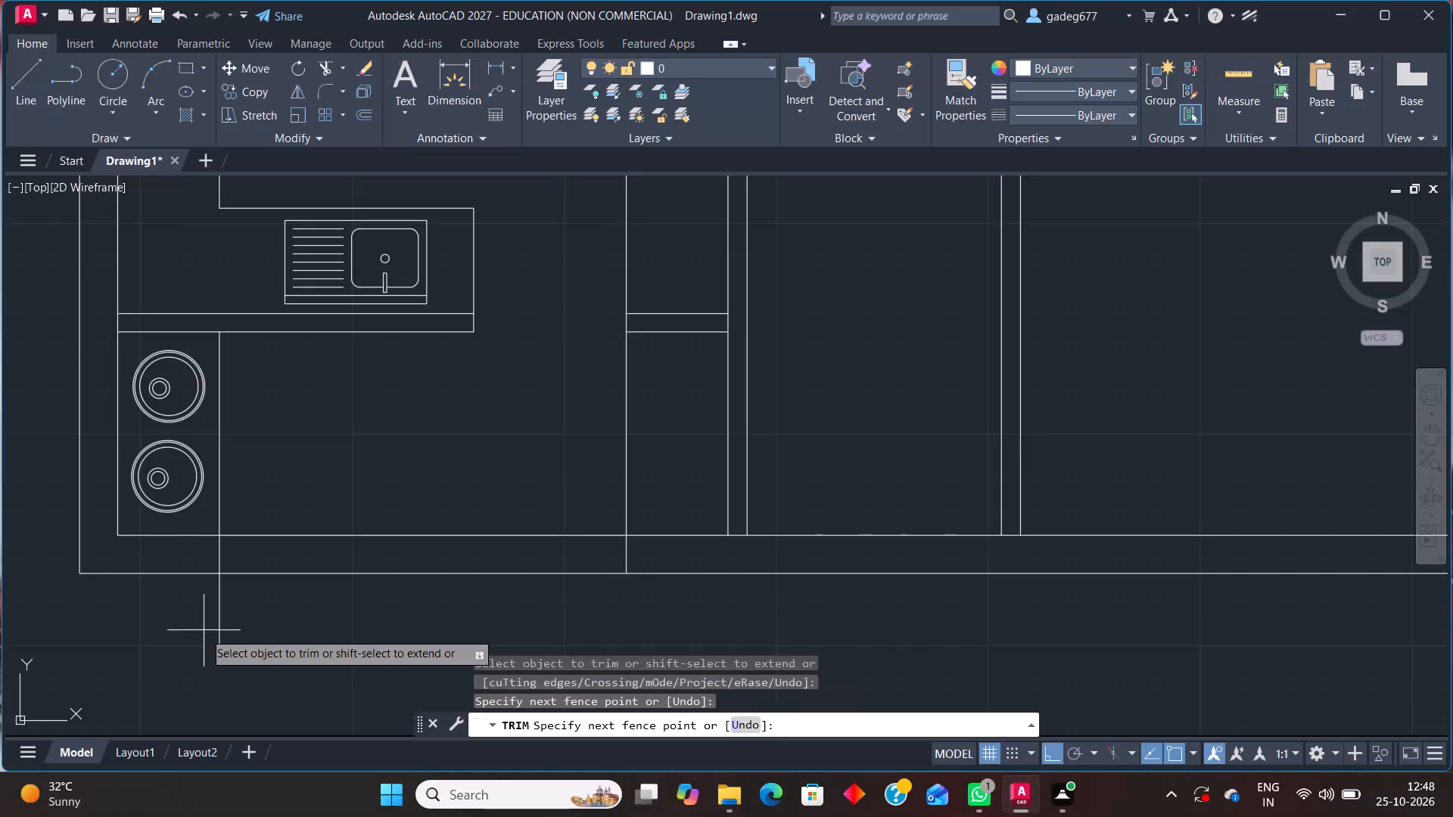
Trim off the part of the vertical line beside the round sinks that extends below the outer bottom wall.
{"action": "left_click", "coordinate": [243, 610]}
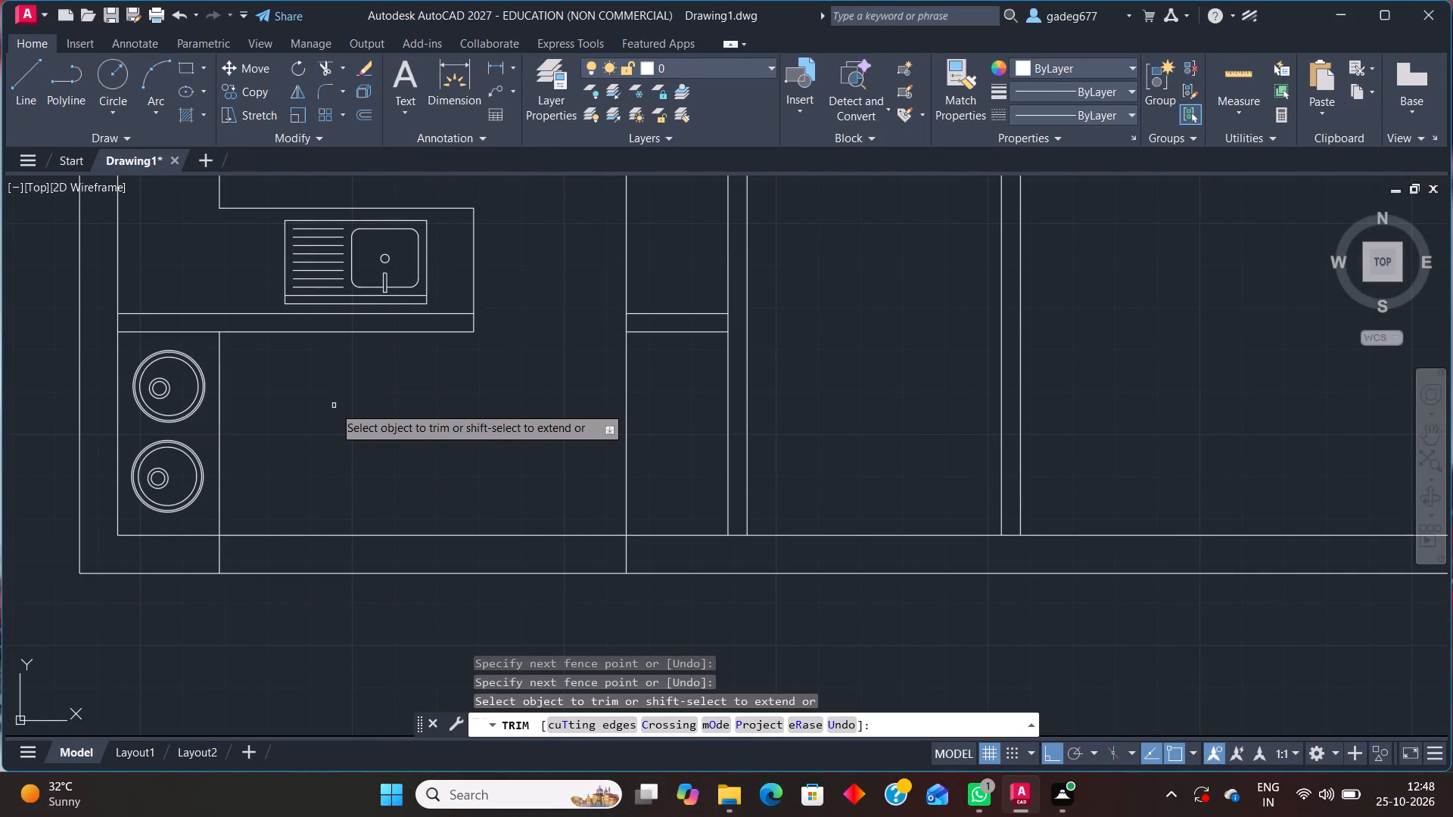
{"action": "scroll", "coordinate": [329, 412], "scroll_direction": "down", "scroll_amount": 1}
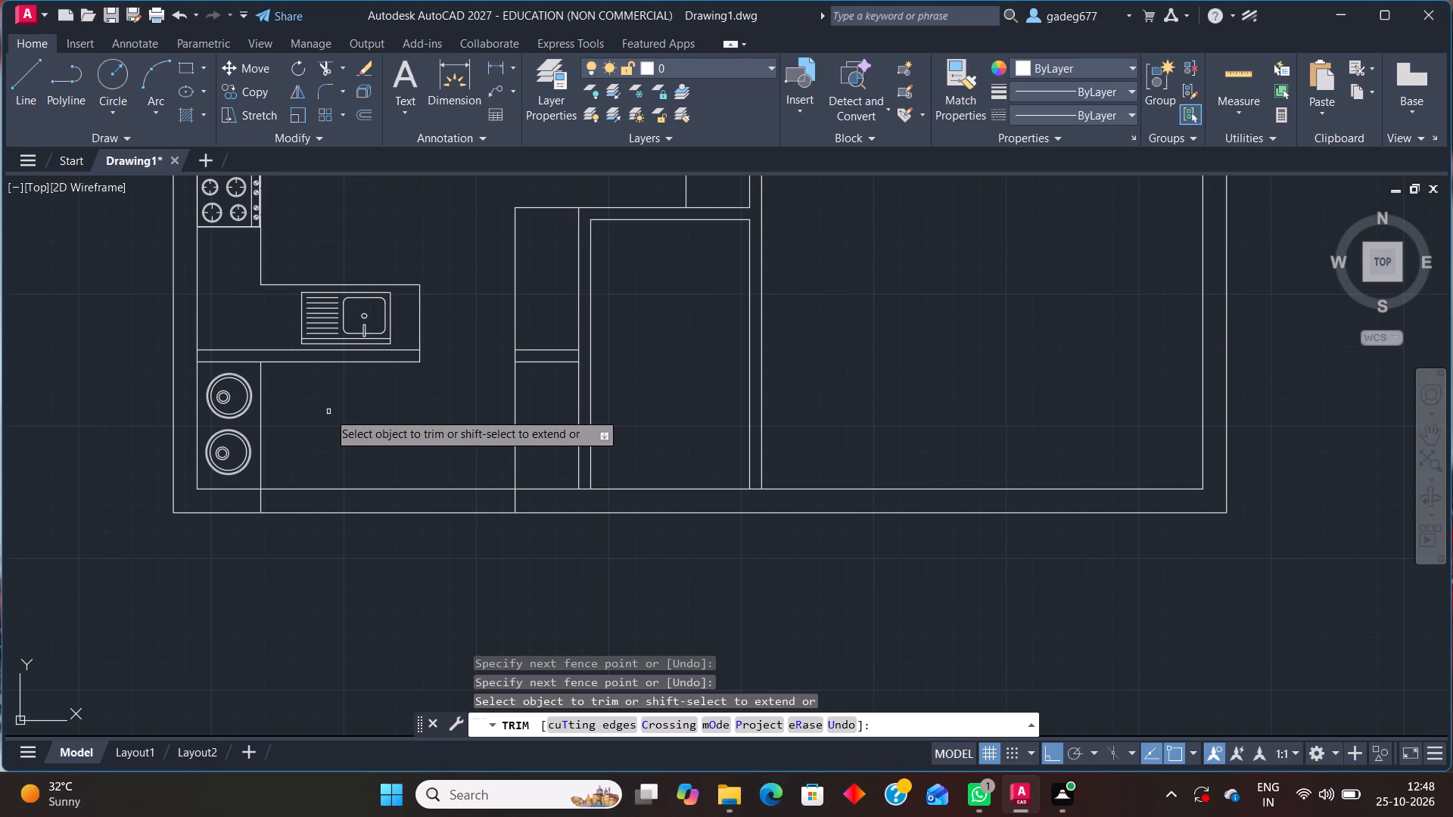
{"action": "key", "text": "Escape"}
Draw two crossing diagonal lines between opposite corners of the narrow compartment below the short double line, down to the bottom wall's inner face.
{"action": "key", "text": "l"}
{"action": "key", "text": "Return"}
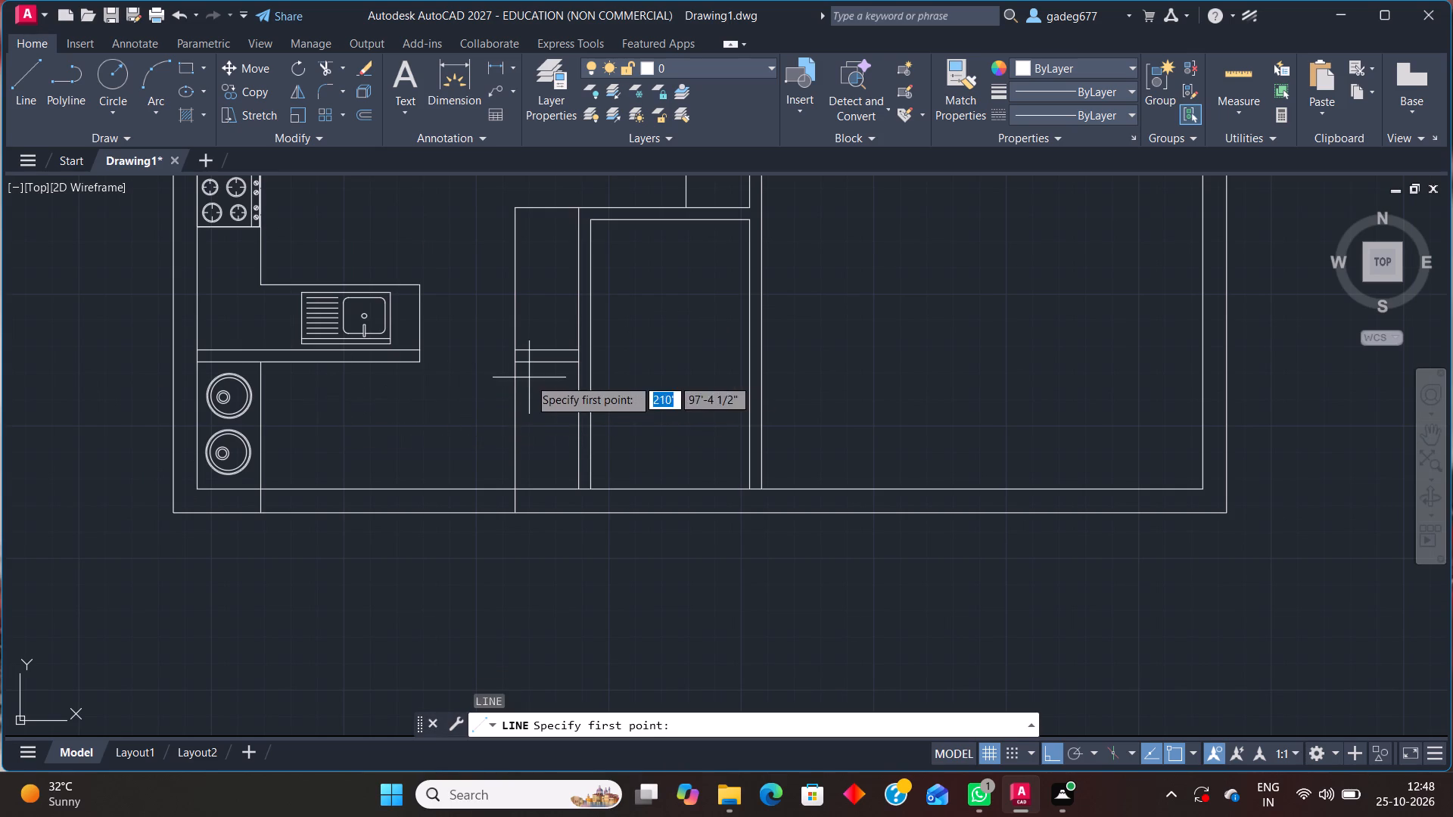
{"action": "left_click", "coordinate": [515, 365]}
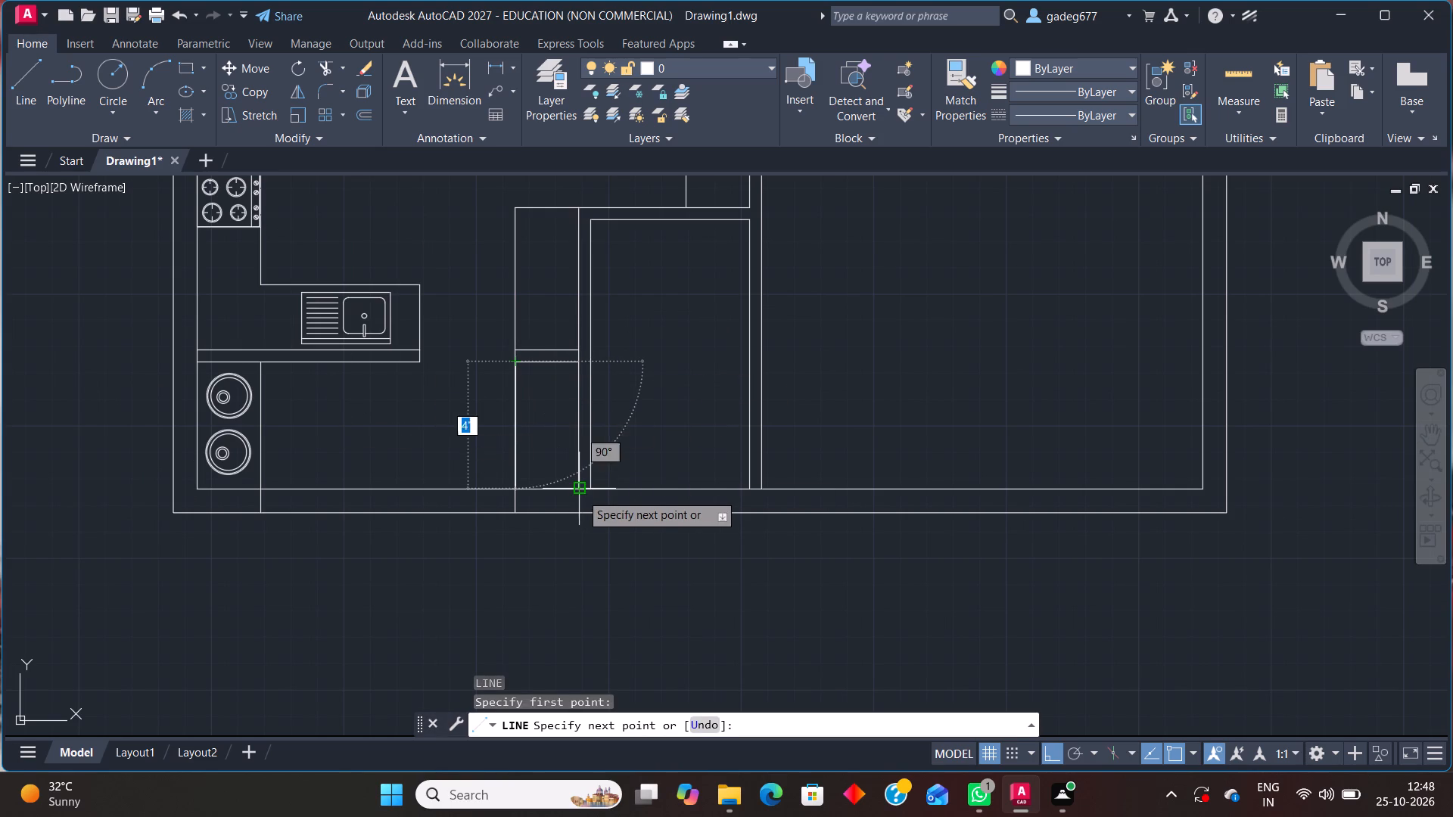
{"action": "left_click", "coordinate": [583, 499]}
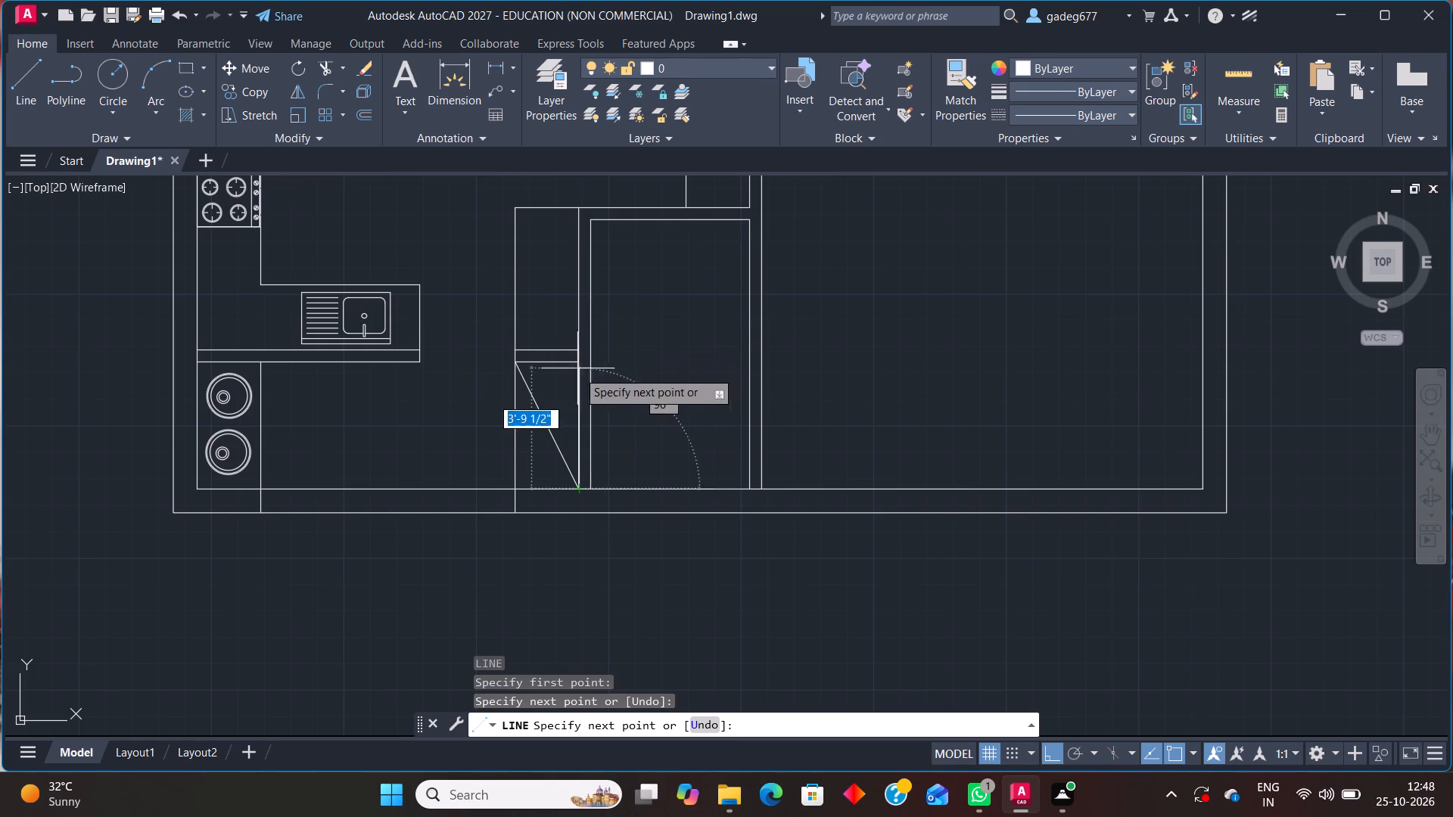
{"action": "key", "text": "space"}
{"action": "key", "text": "space"}
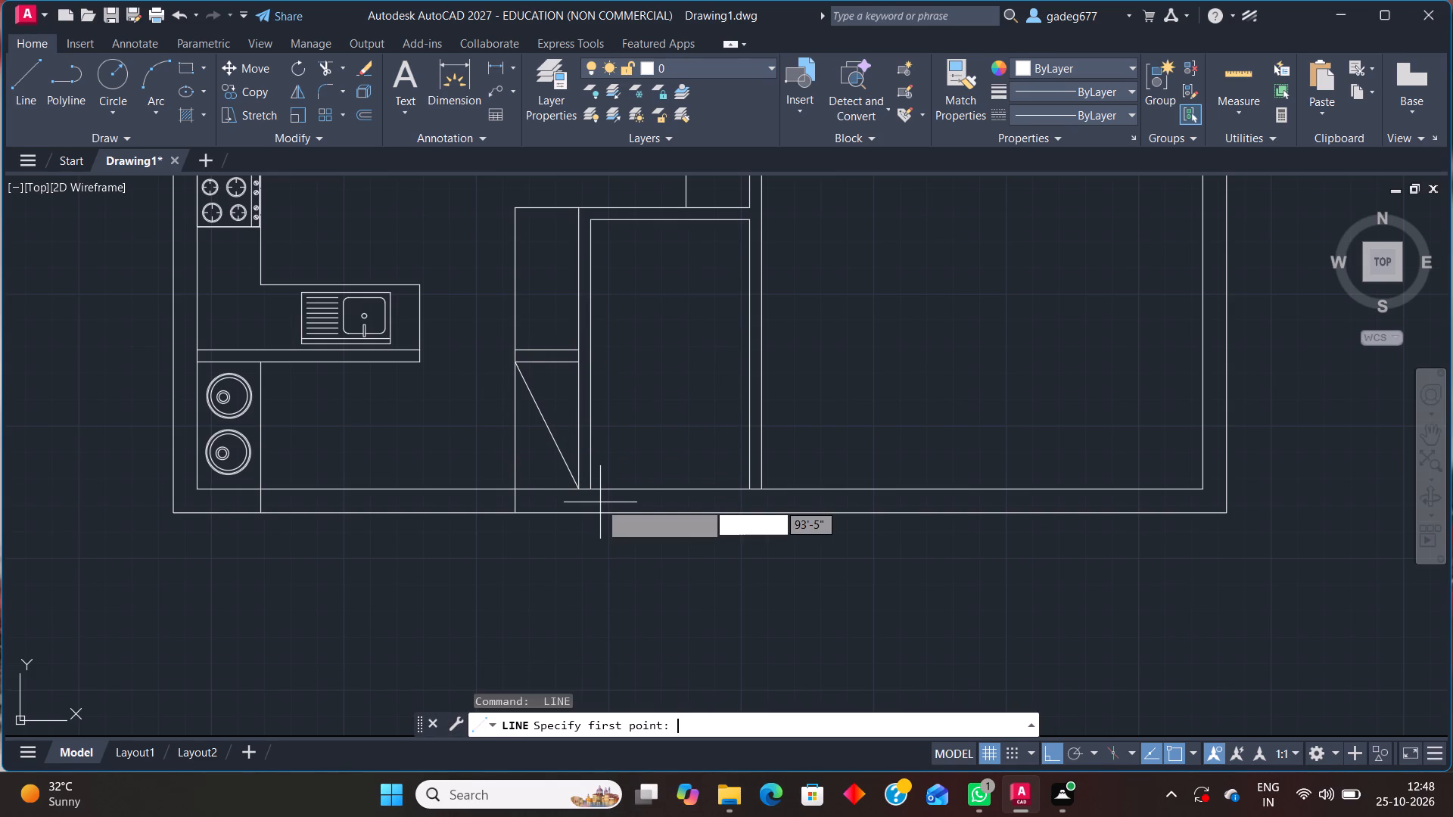
{"action": "left_click", "coordinate": [583, 362]}
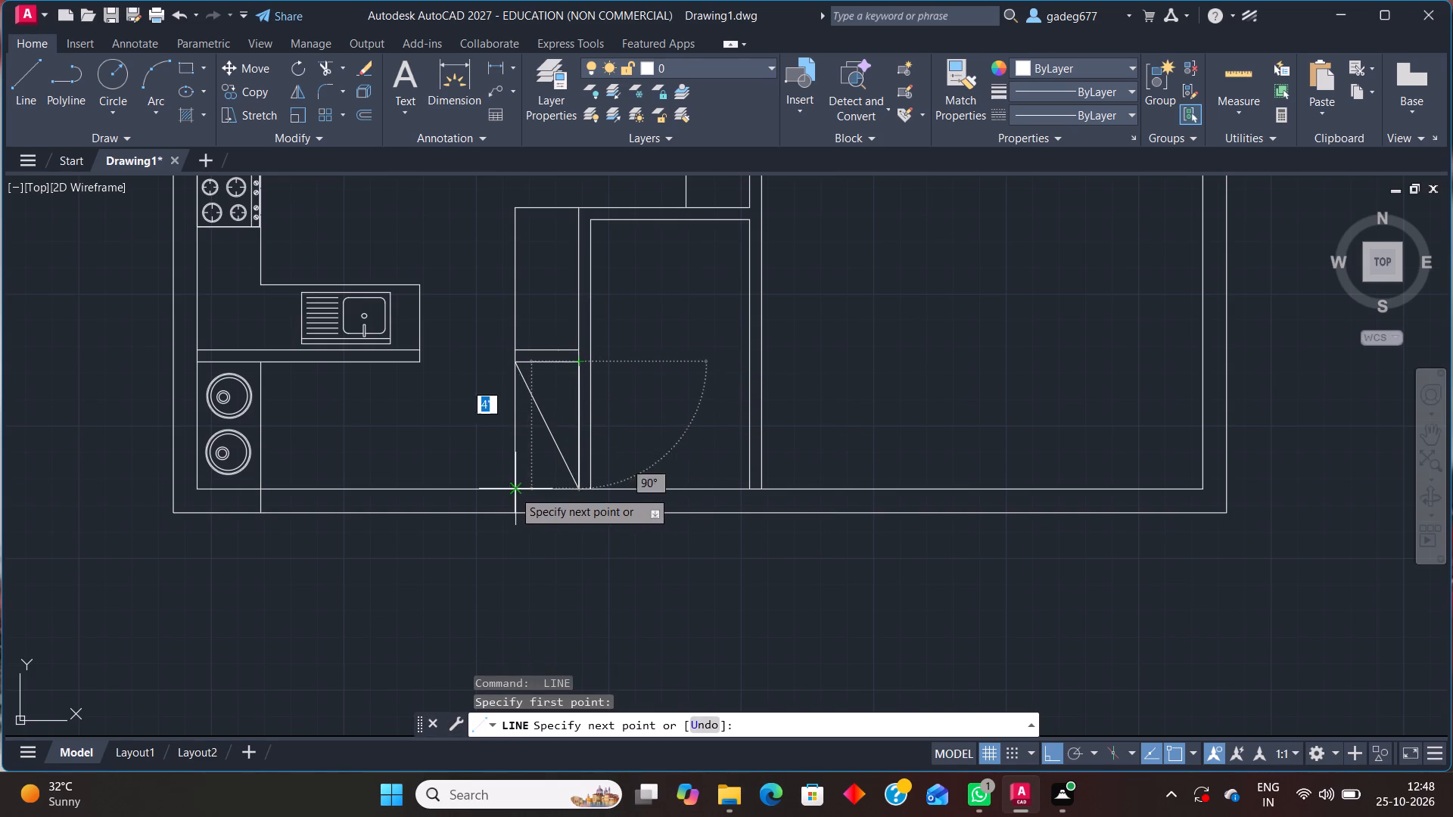
{"action": "left_click", "coordinate": [515, 488]}
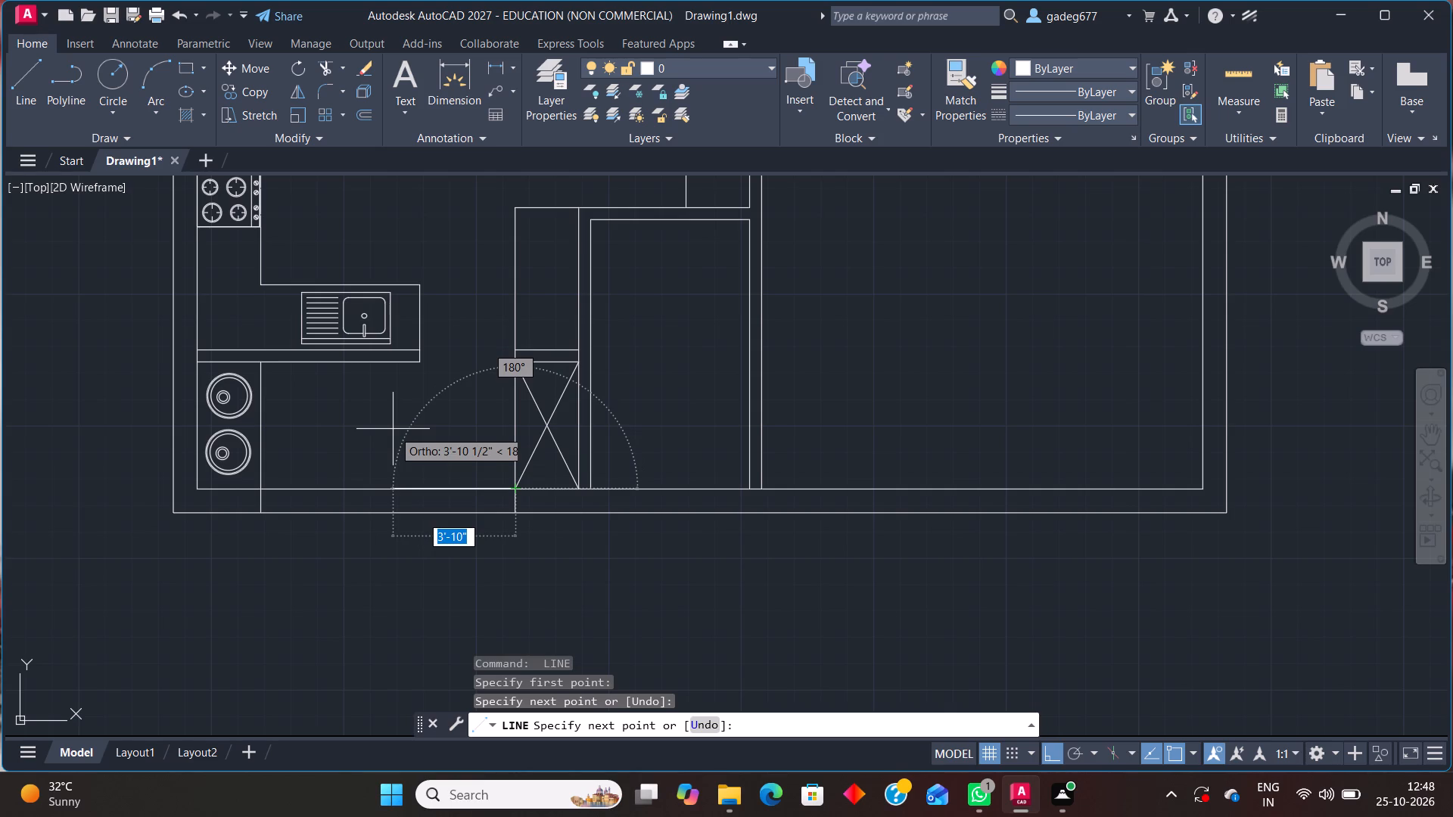
{"action": "key", "text": "space"}
Stretch the upper line of the kitchen's top partition past the west outer wall and trim it at that wall's outer face.
{"action": "scroll", "coordinate": [390, 427], "scroll_direction": "down", "scroll_amount": 1}
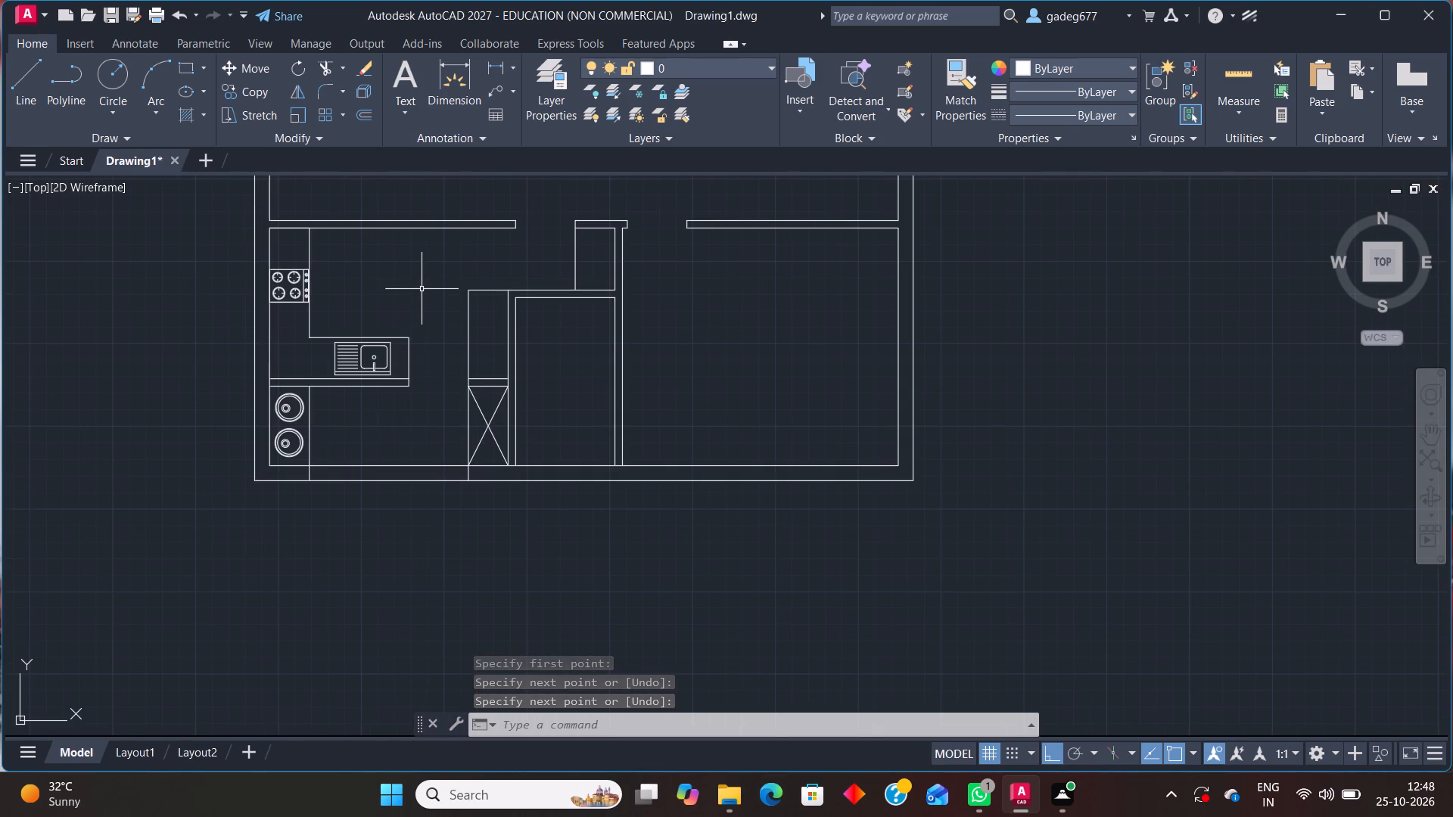
{"action": "middle_click_drag", "start_coordinate": [422, 287], "coordinate": [308, 492]}
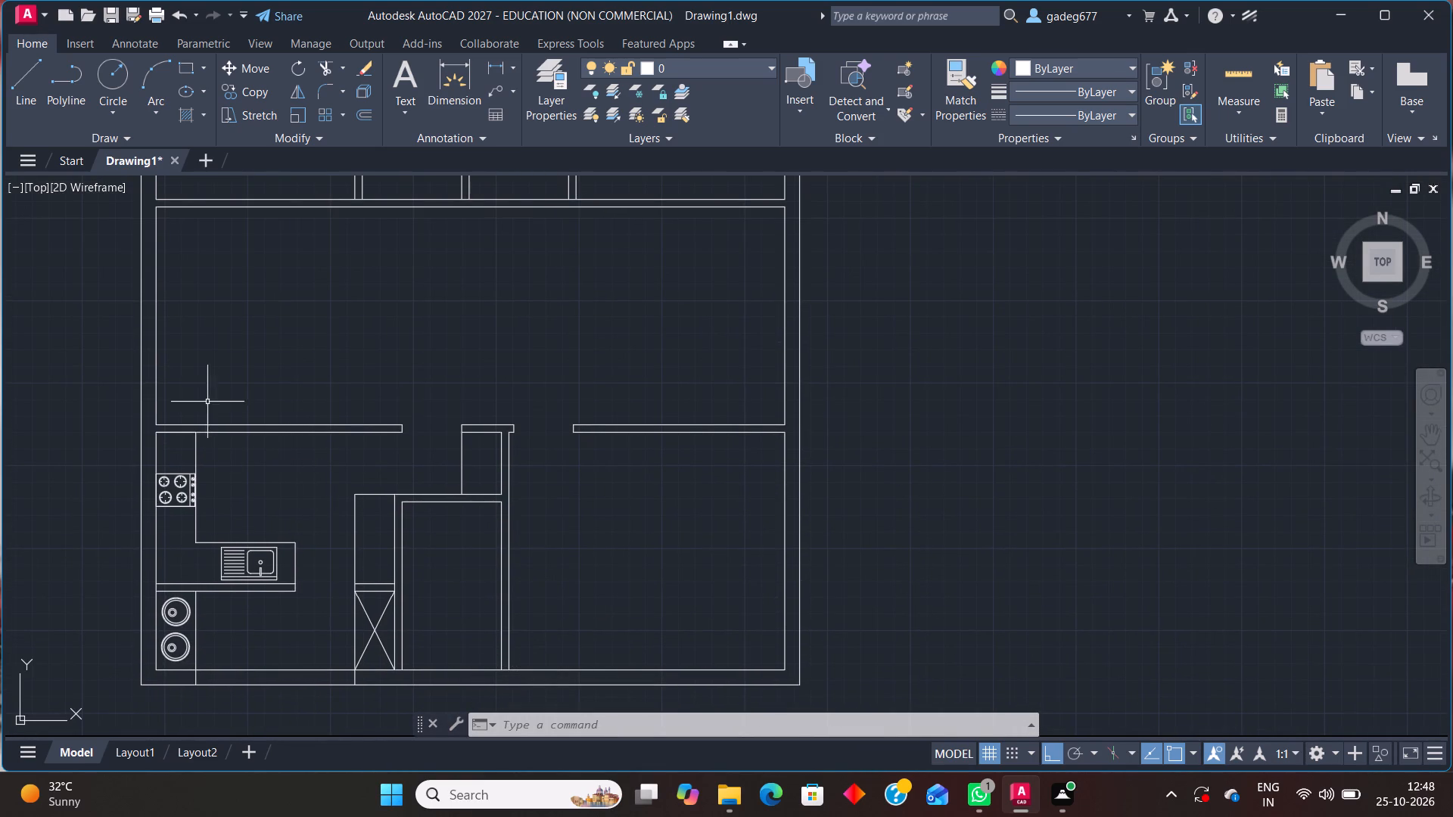
{"action": "left_click", "coordinate": [173, 424]}
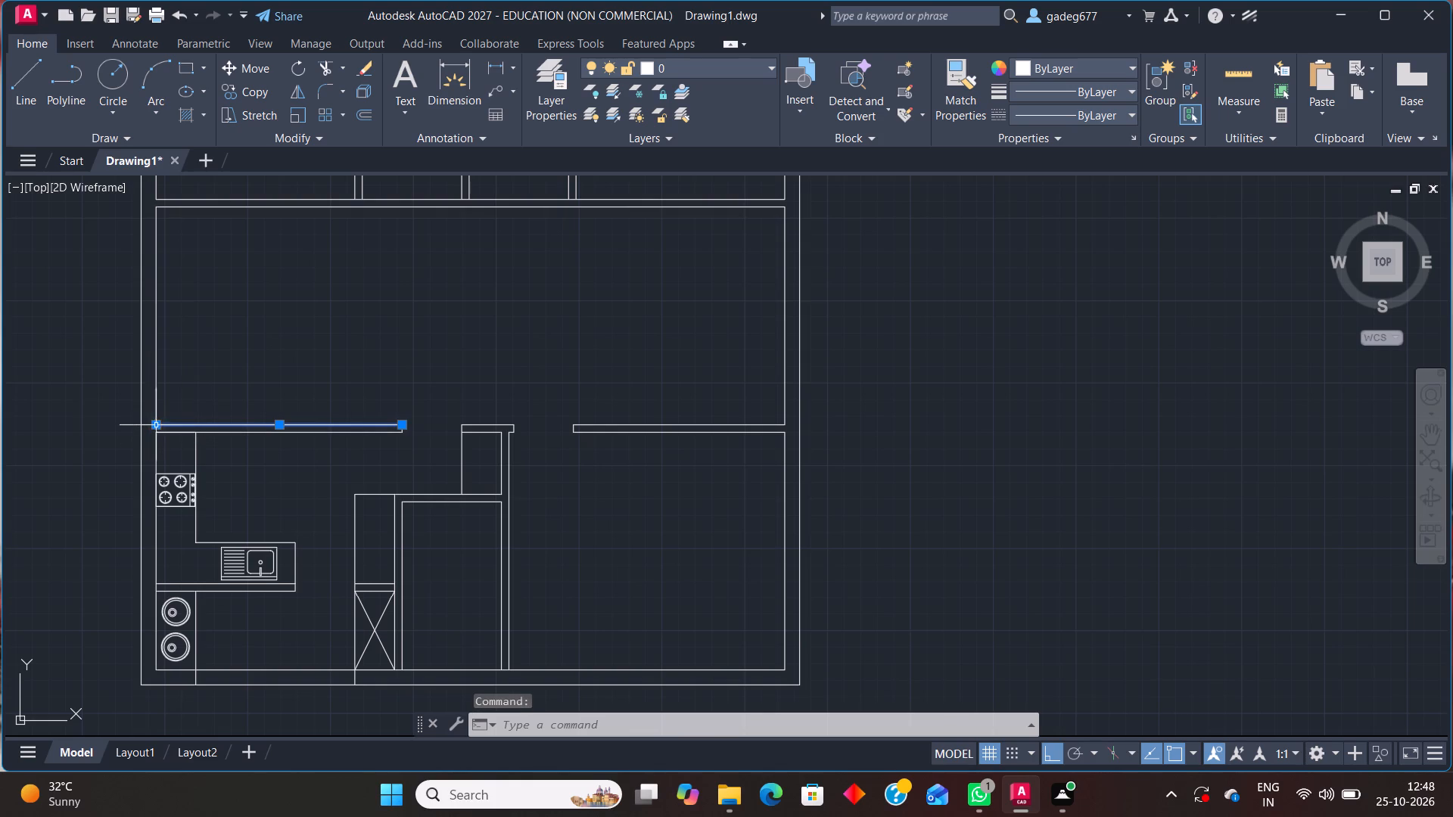
{"action": "left_click", "coordinate": [160, 421]}
{"action": "left_click", "coordinate": [99, 427]}
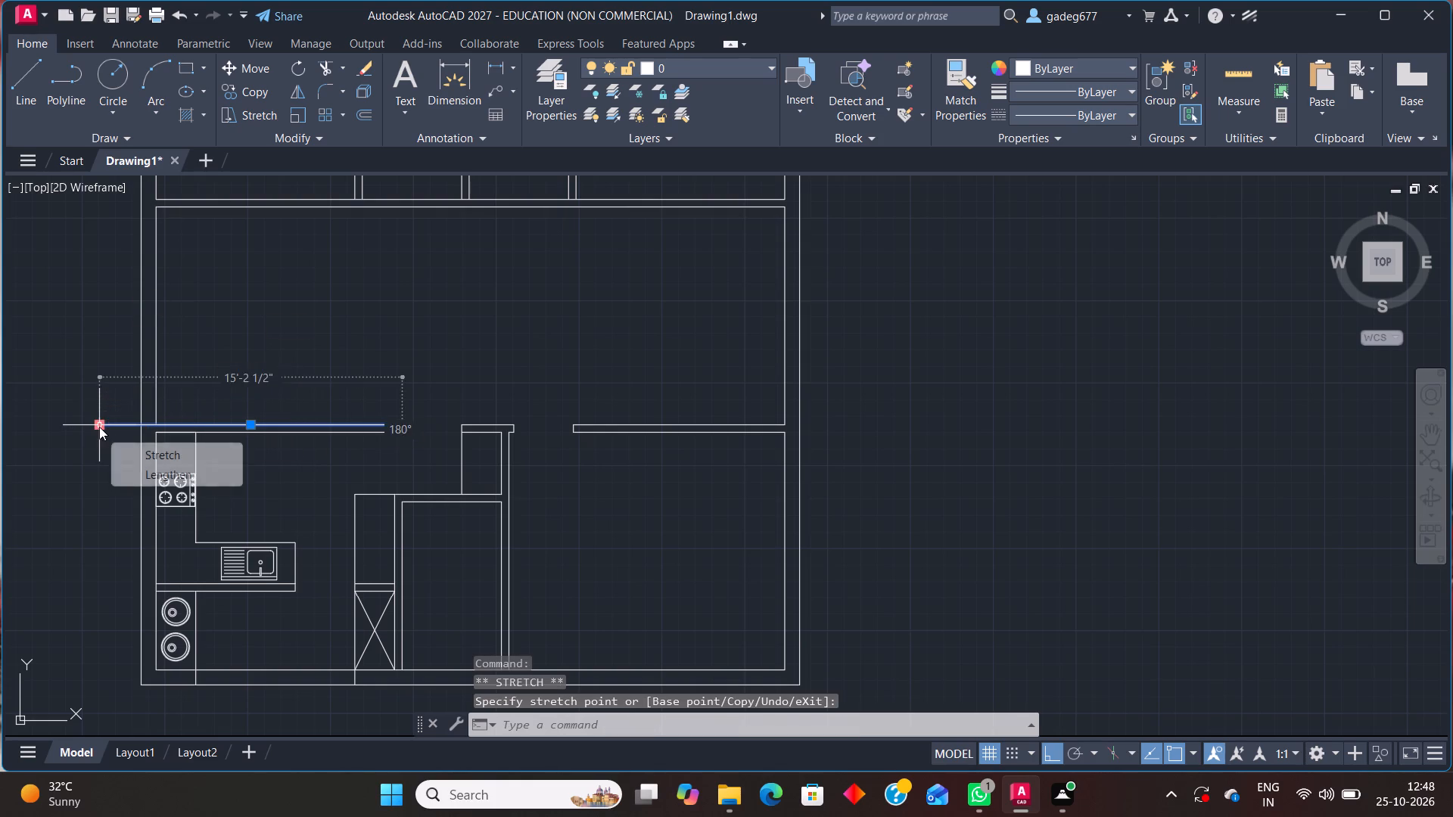
{"action": "key", "text": "Escape"}
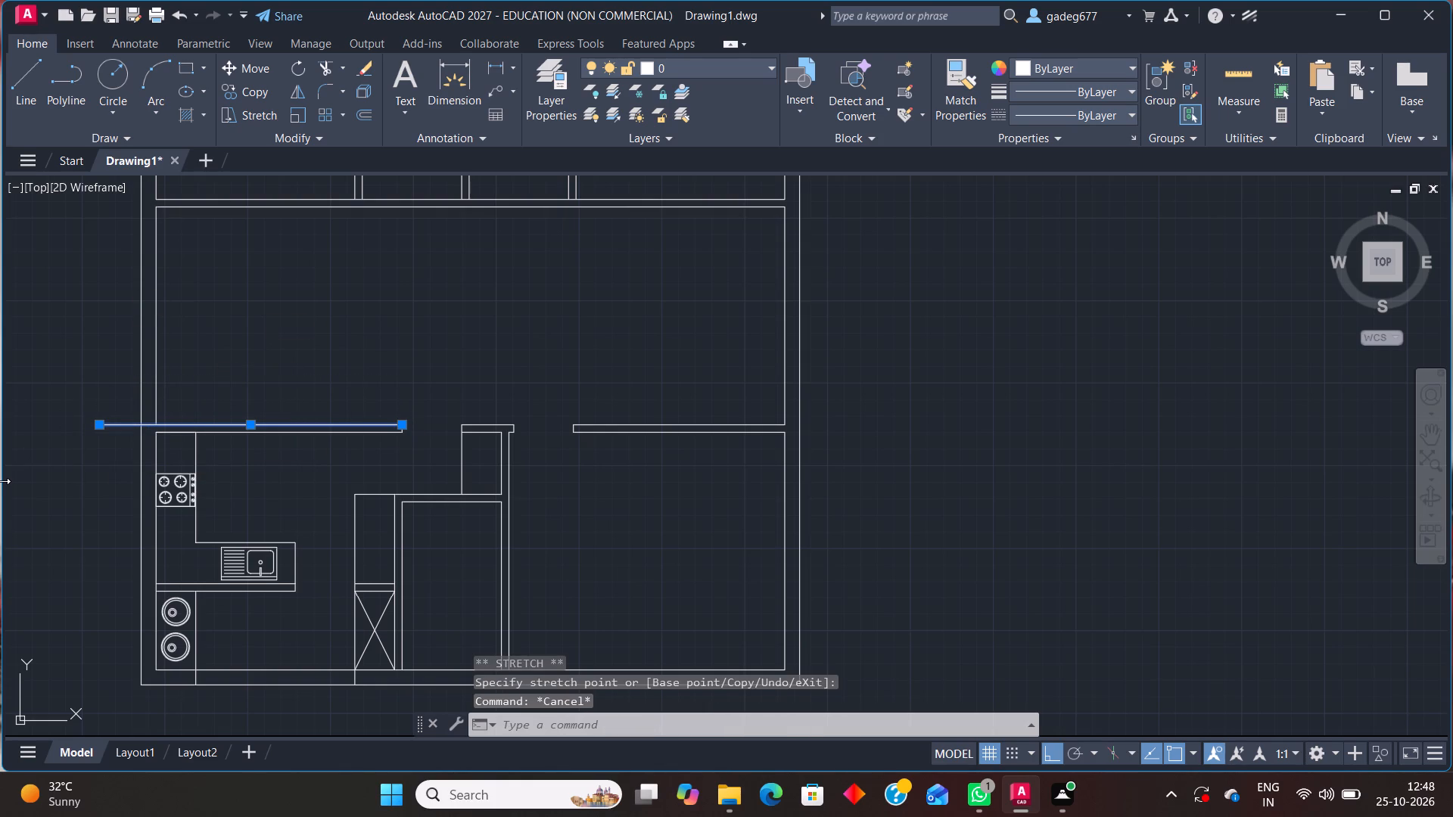
{"action": "type", "text": "tr"}
{"action": "key", "text": "Return"}
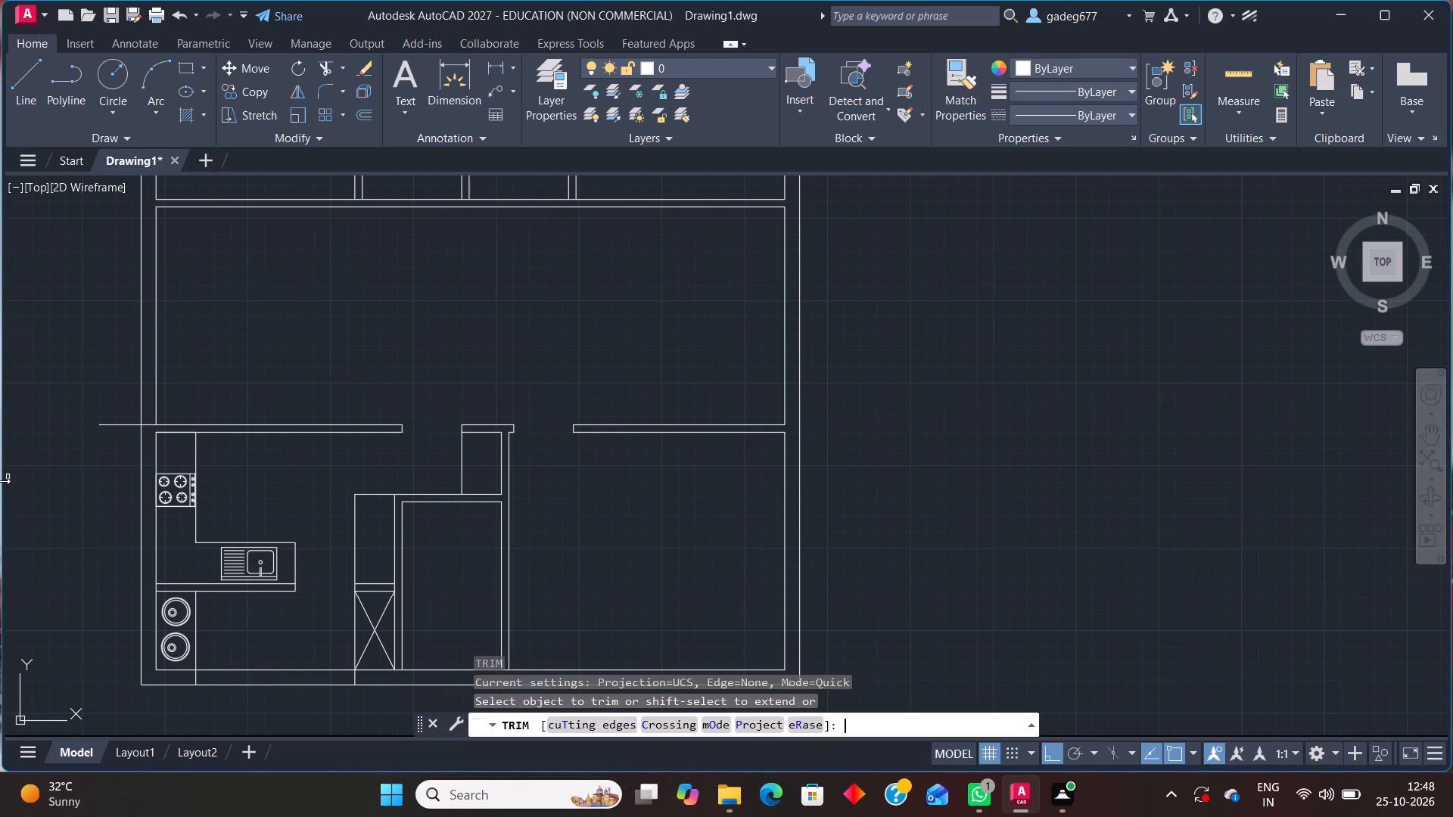
{"action": "left_click", "coordinate": [98, 405]}
{"action": "left_click", "coordinate": [104, 452]}
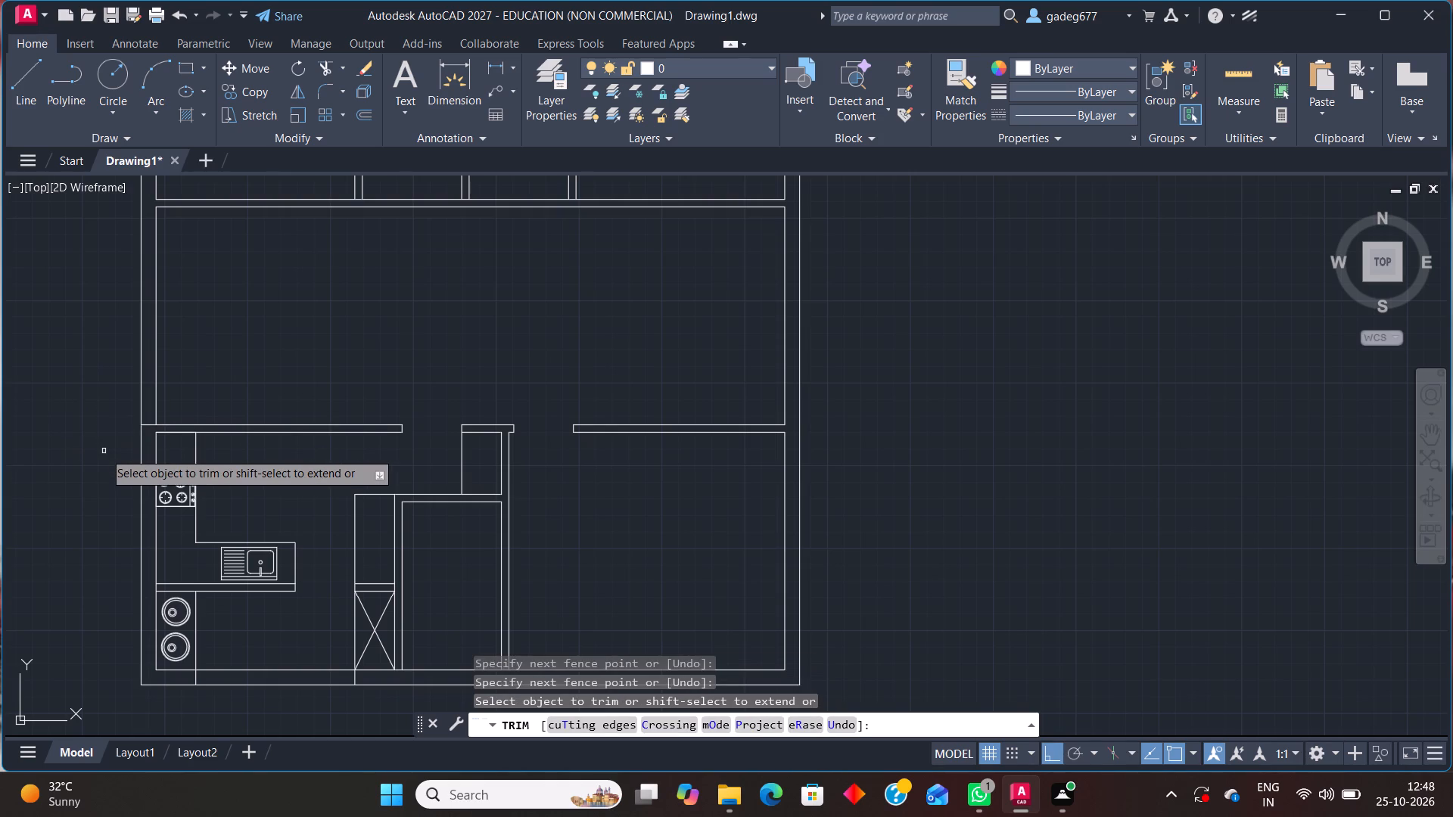
{"action": "key", "text": "Escape"}
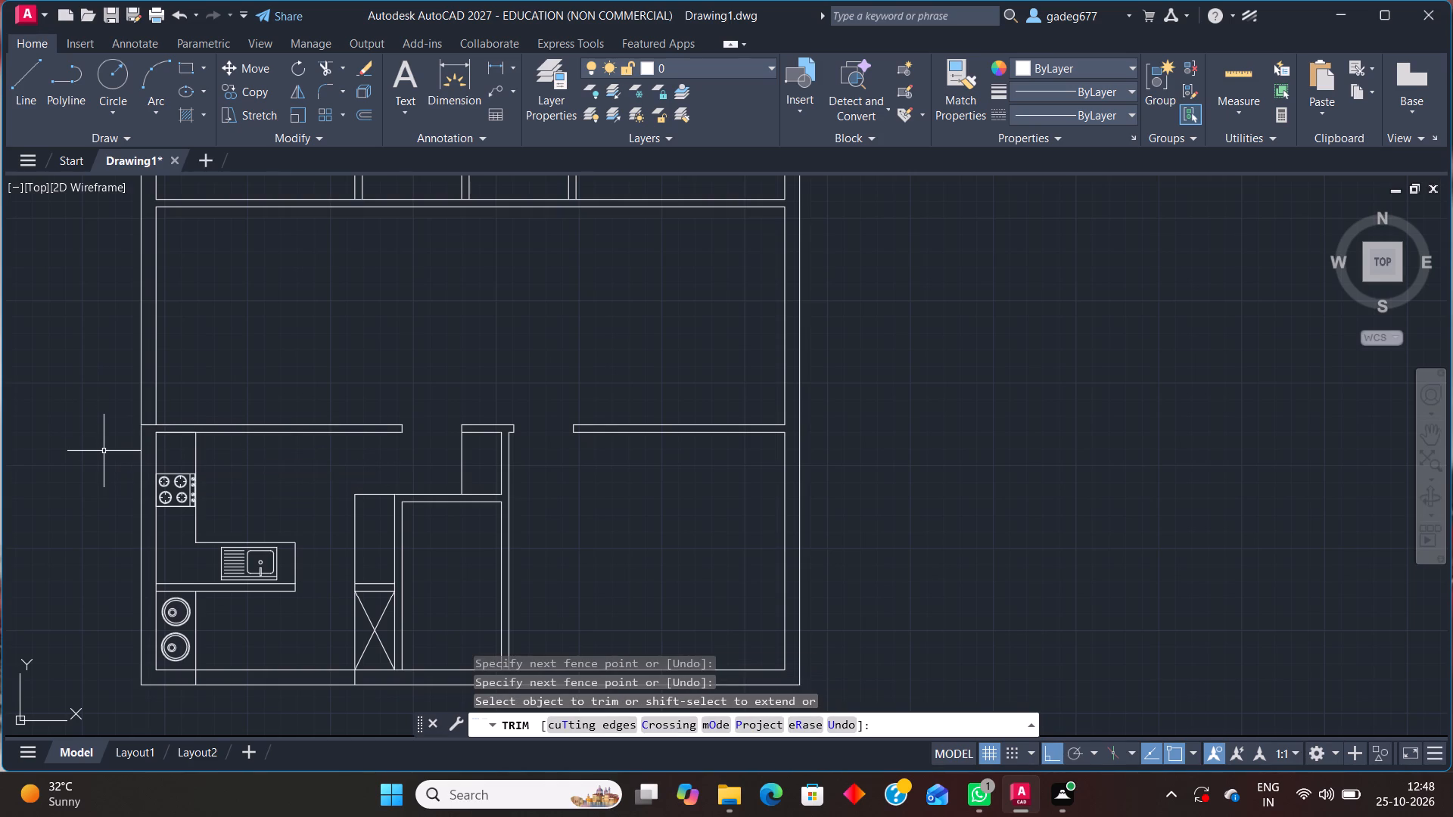
Stretch the top wall line of the large room above the kitchen past the west outer wall and trim it at the outer face.
{"action": "left_click", "coordinate": [191, 205]}
{"action": "left_click", "coordinate": [152, 207]}
{"action": "left_click", "coordinate": [86, 203]}
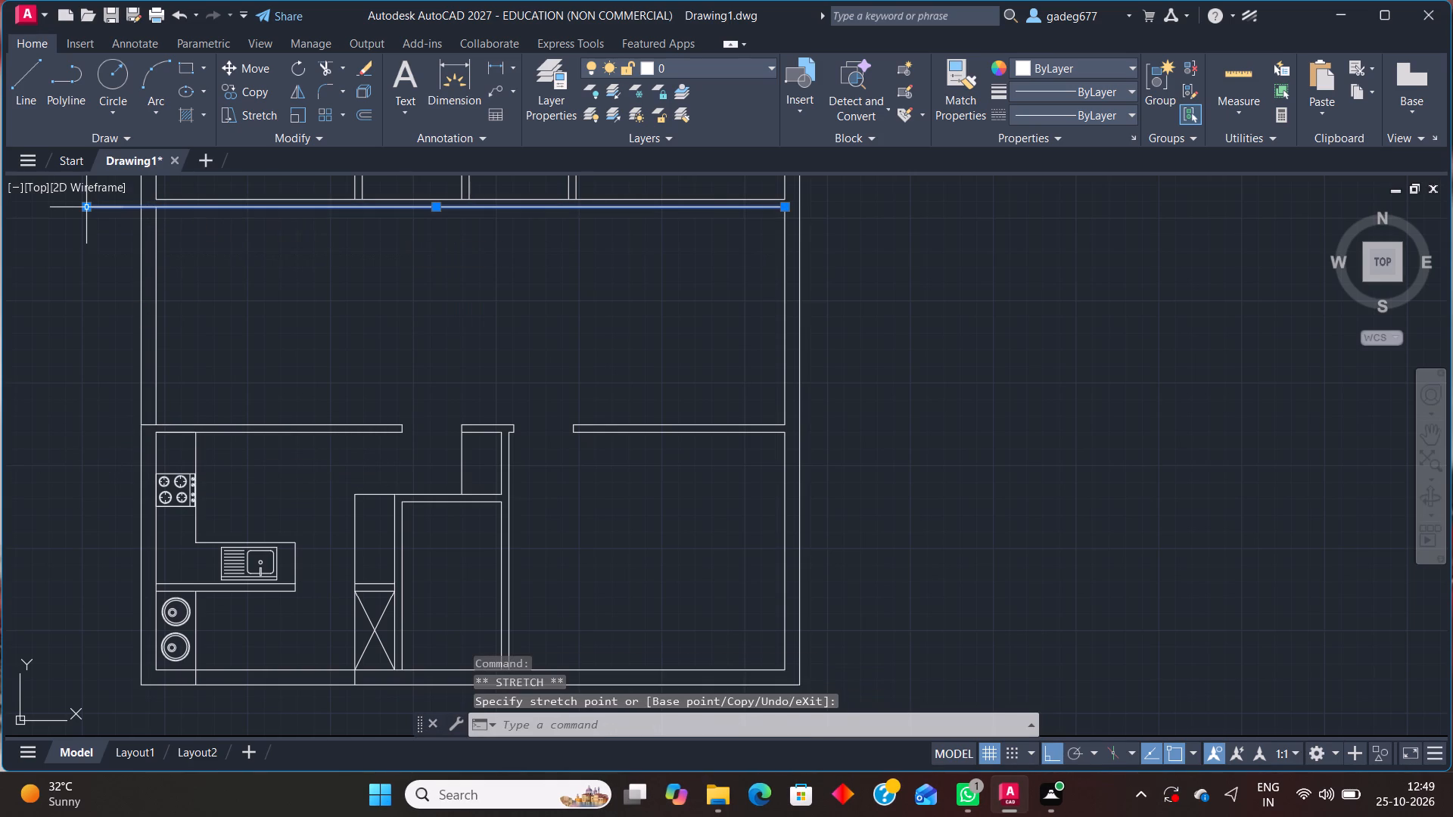
{"action": "key", "text": "Escape"}
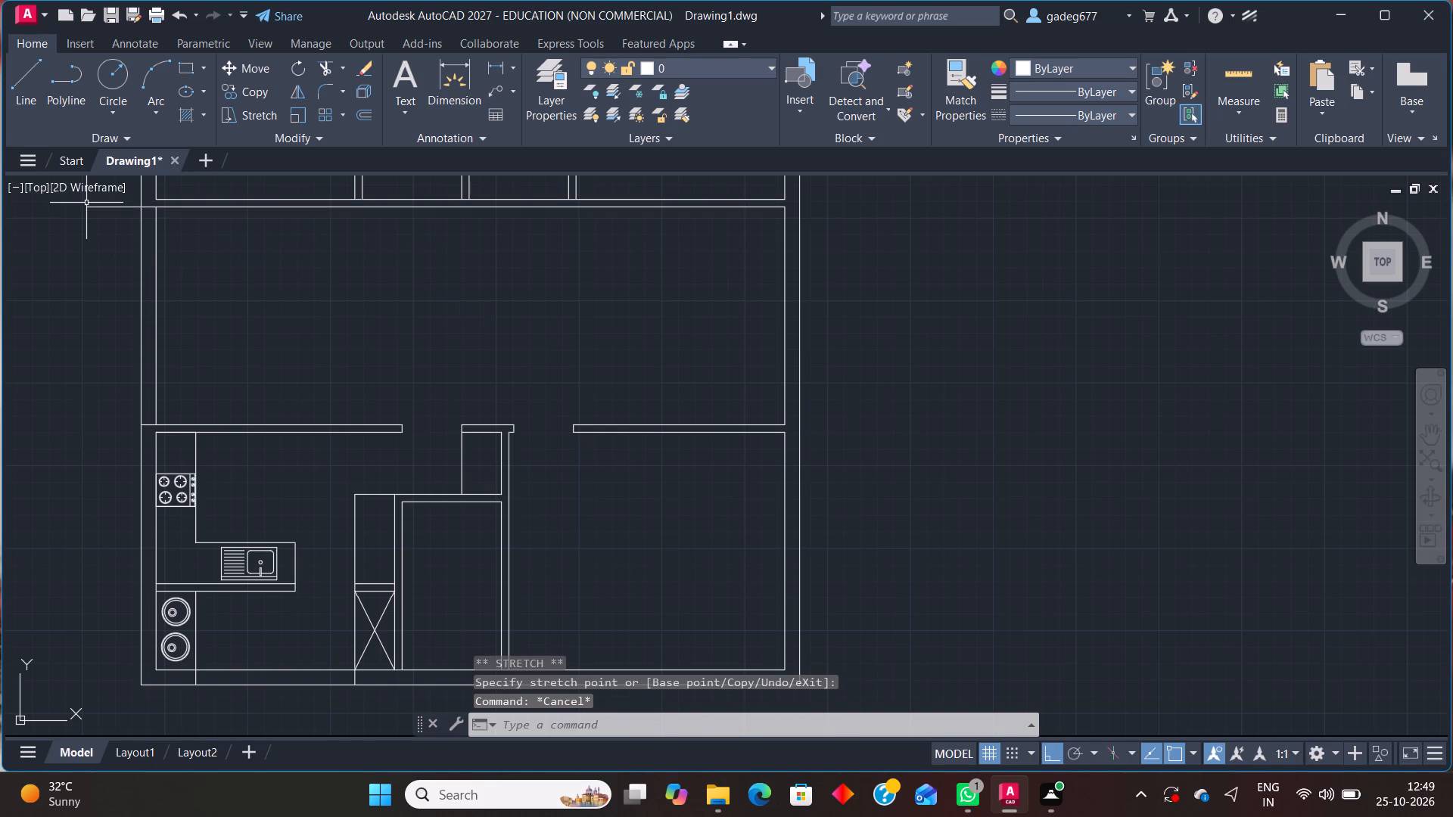
{"action": "type", "text": "tr"}
{"action": "key", "text": "Return"}
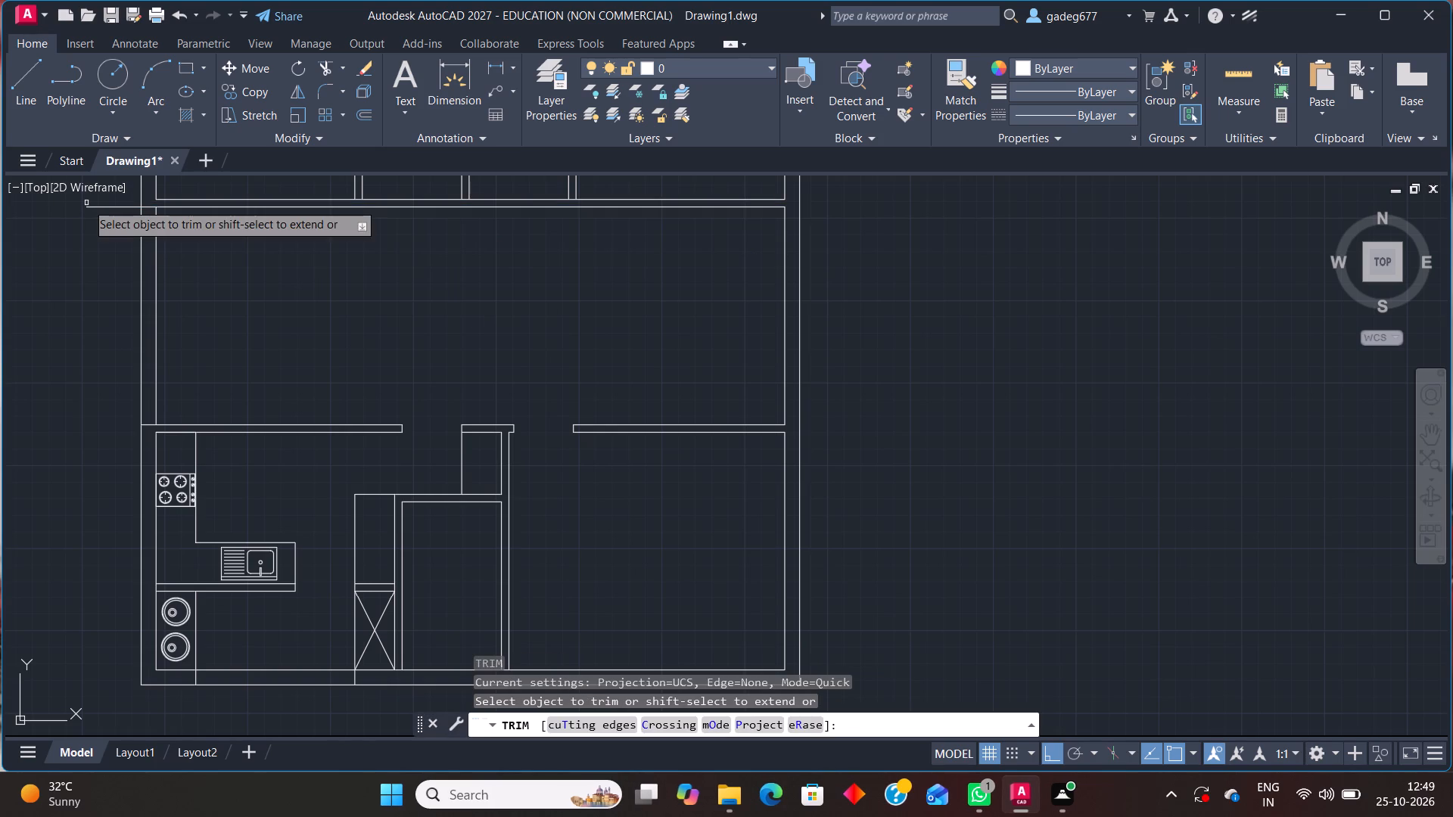
{"action": "left_click", "coordinate": [118, 200]}
{"action": "left_click", "coordinate": [119, 236]}
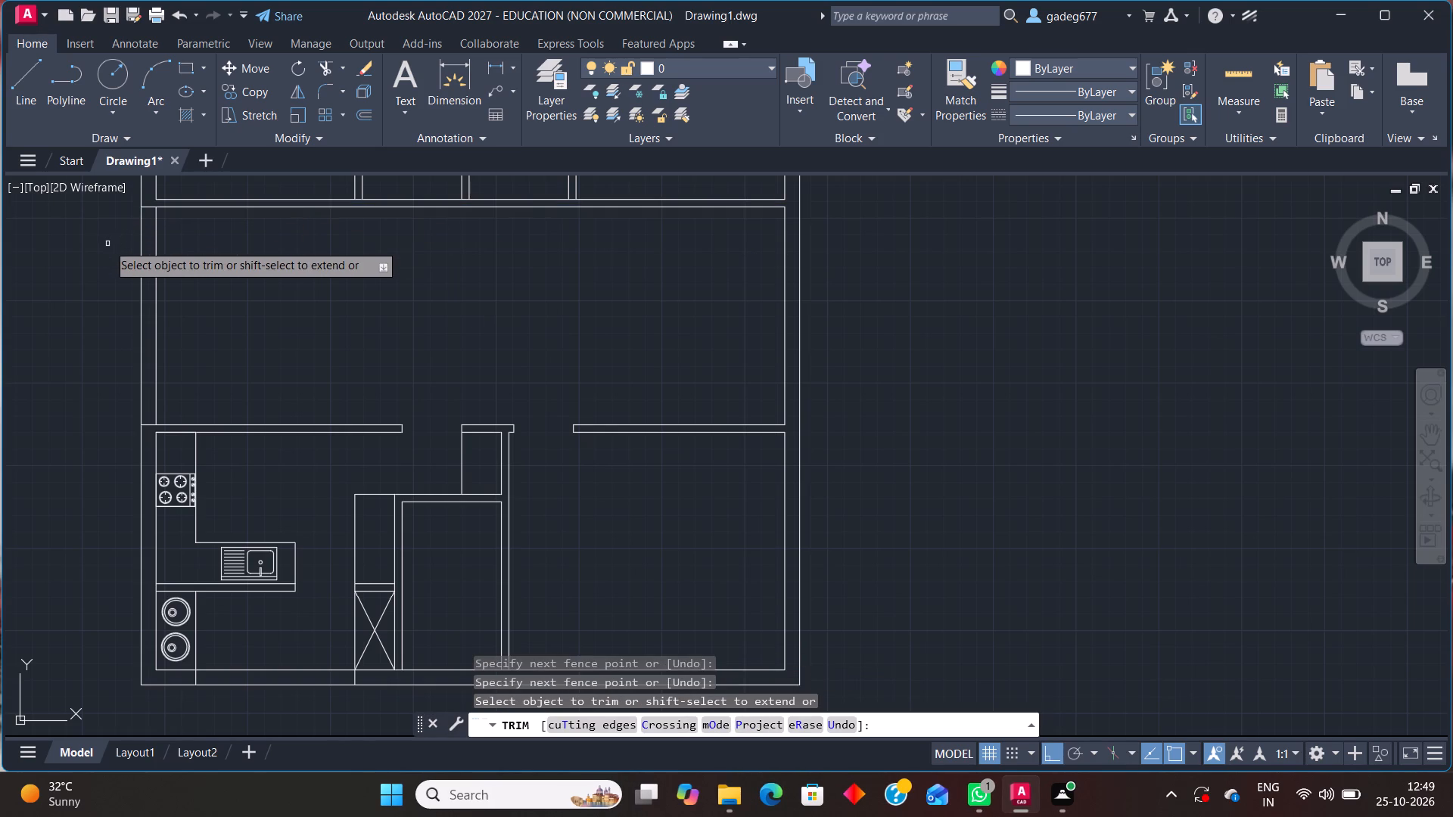
{"action": "key", "text": "Escape"}
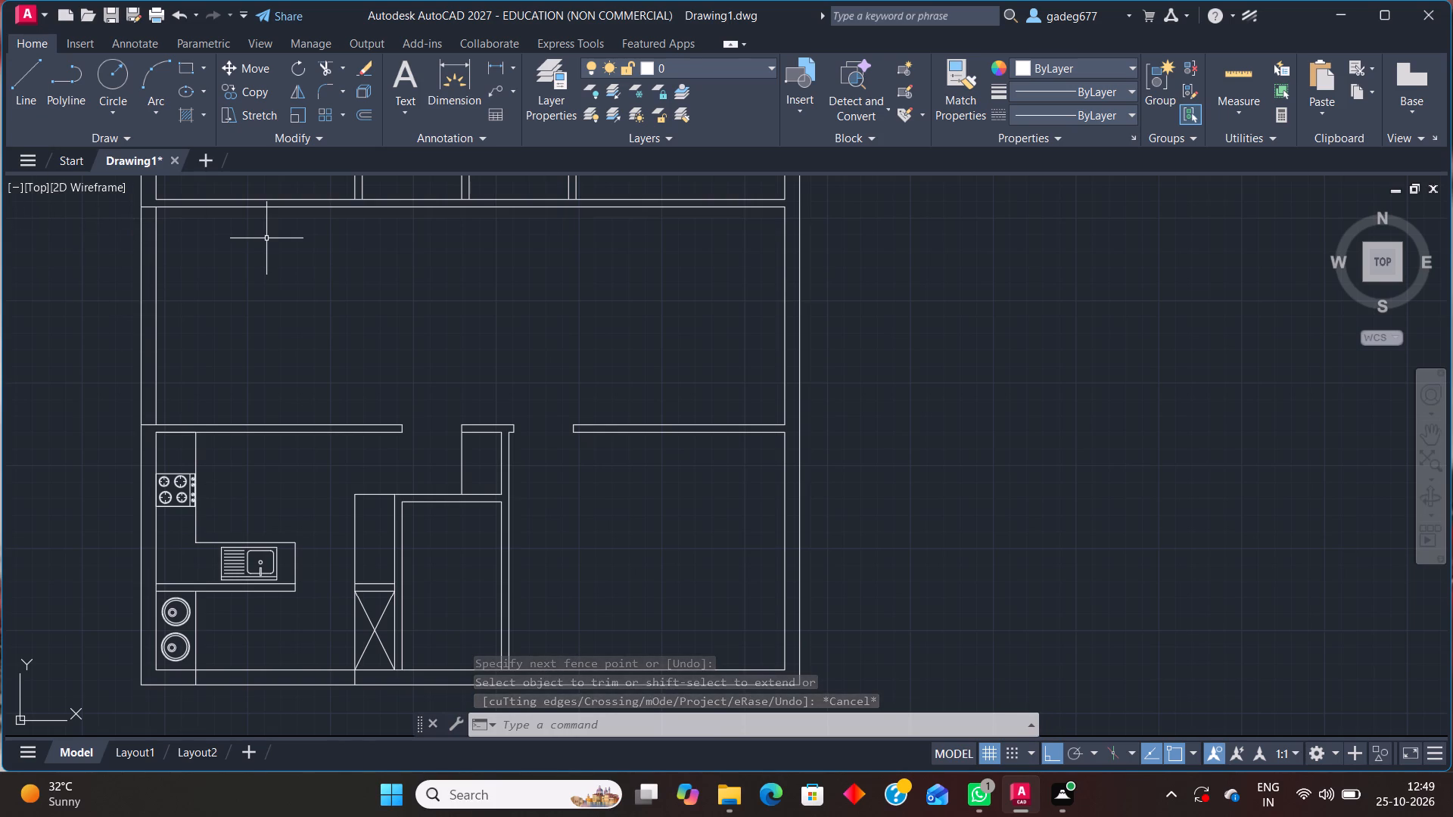
Insert the rectangular sink block A$C34D52403 from 05-02-sinks.dwg at scale 1 into the large room above the kitchen, near its west wall.
{"action": "key", "text": "ctrl+3"}
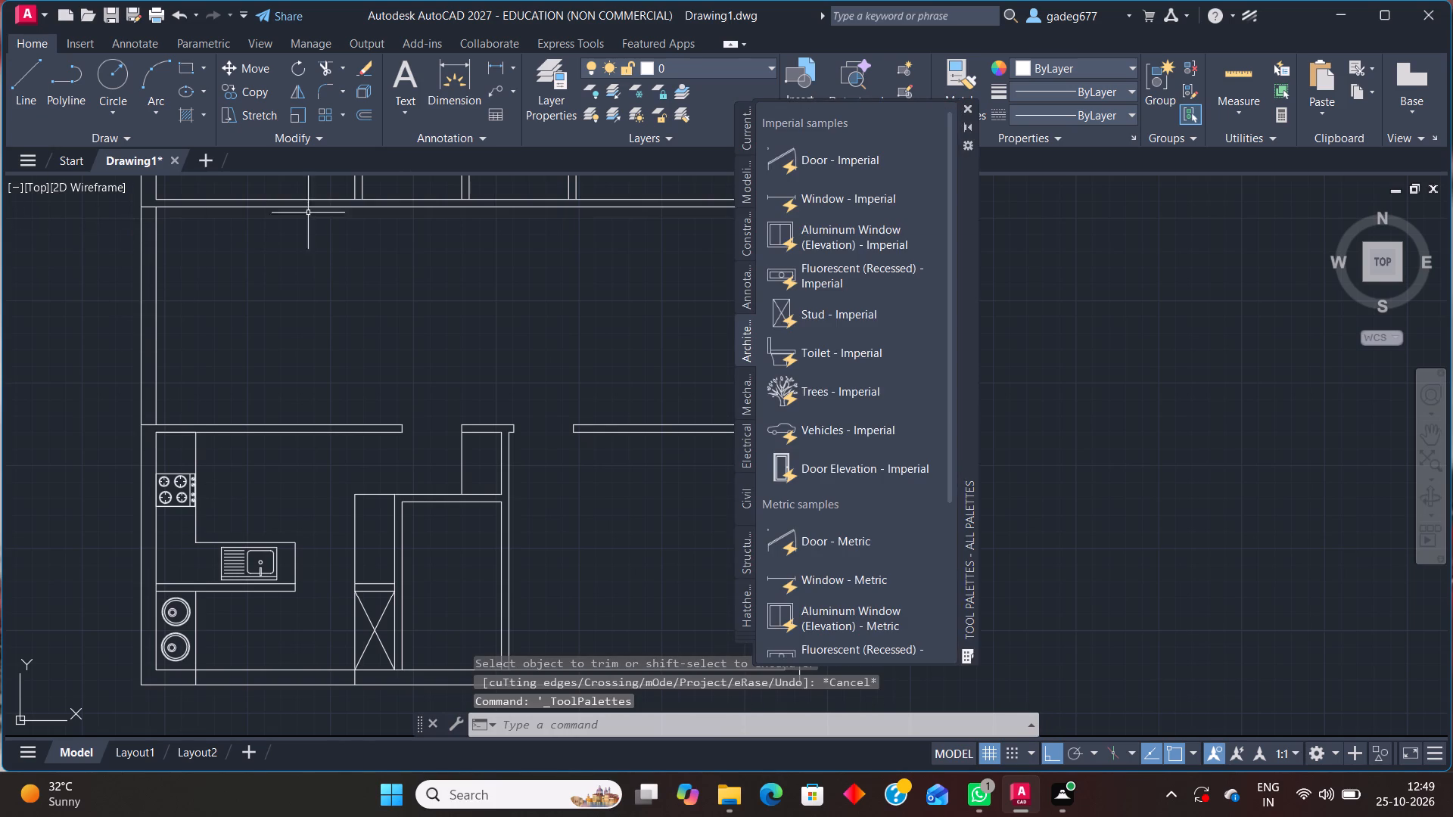
{"action": "left_click", "coordinate": [968, 111]}
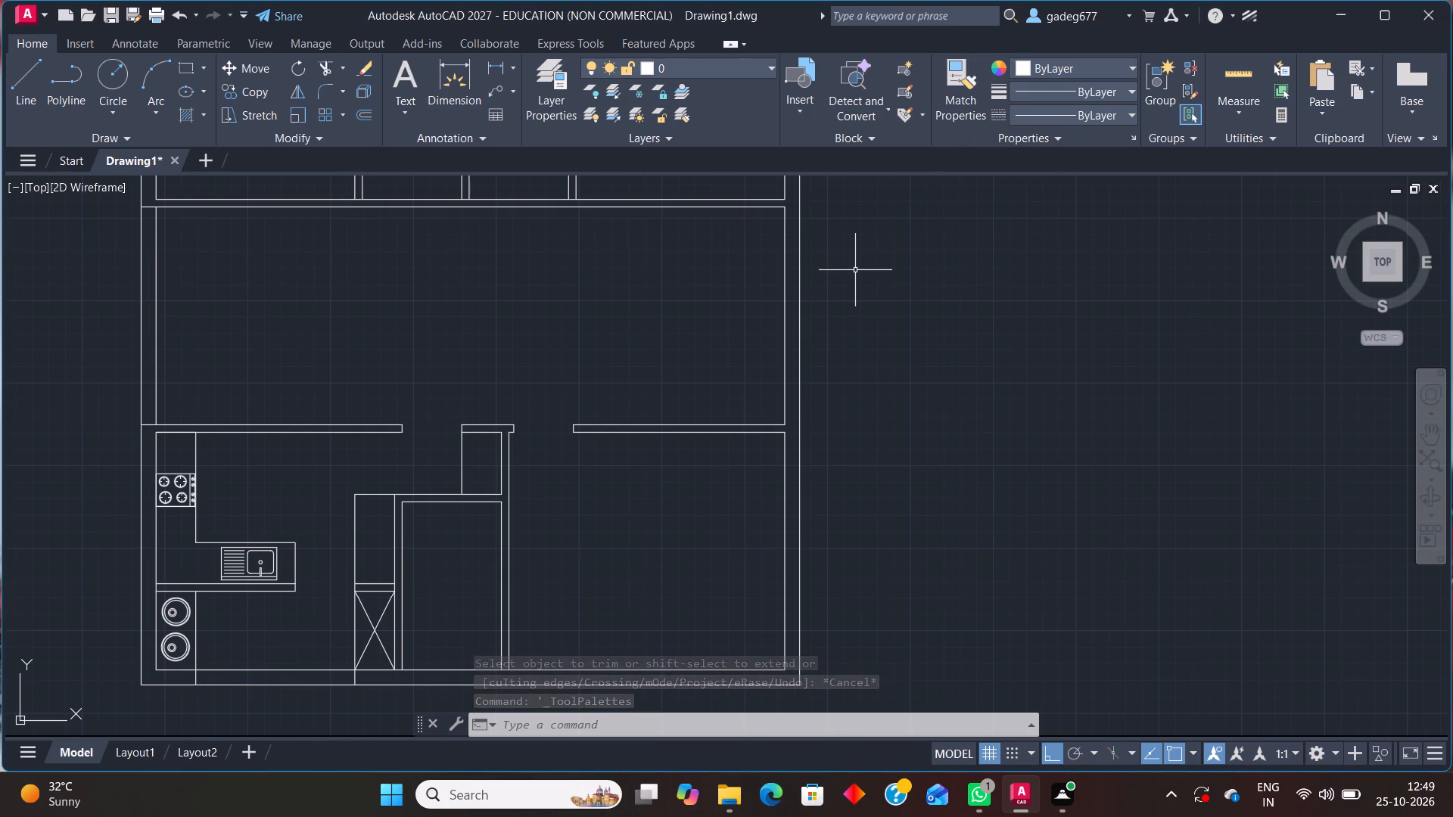
{"action": "key", "text": "ctrl+2"}
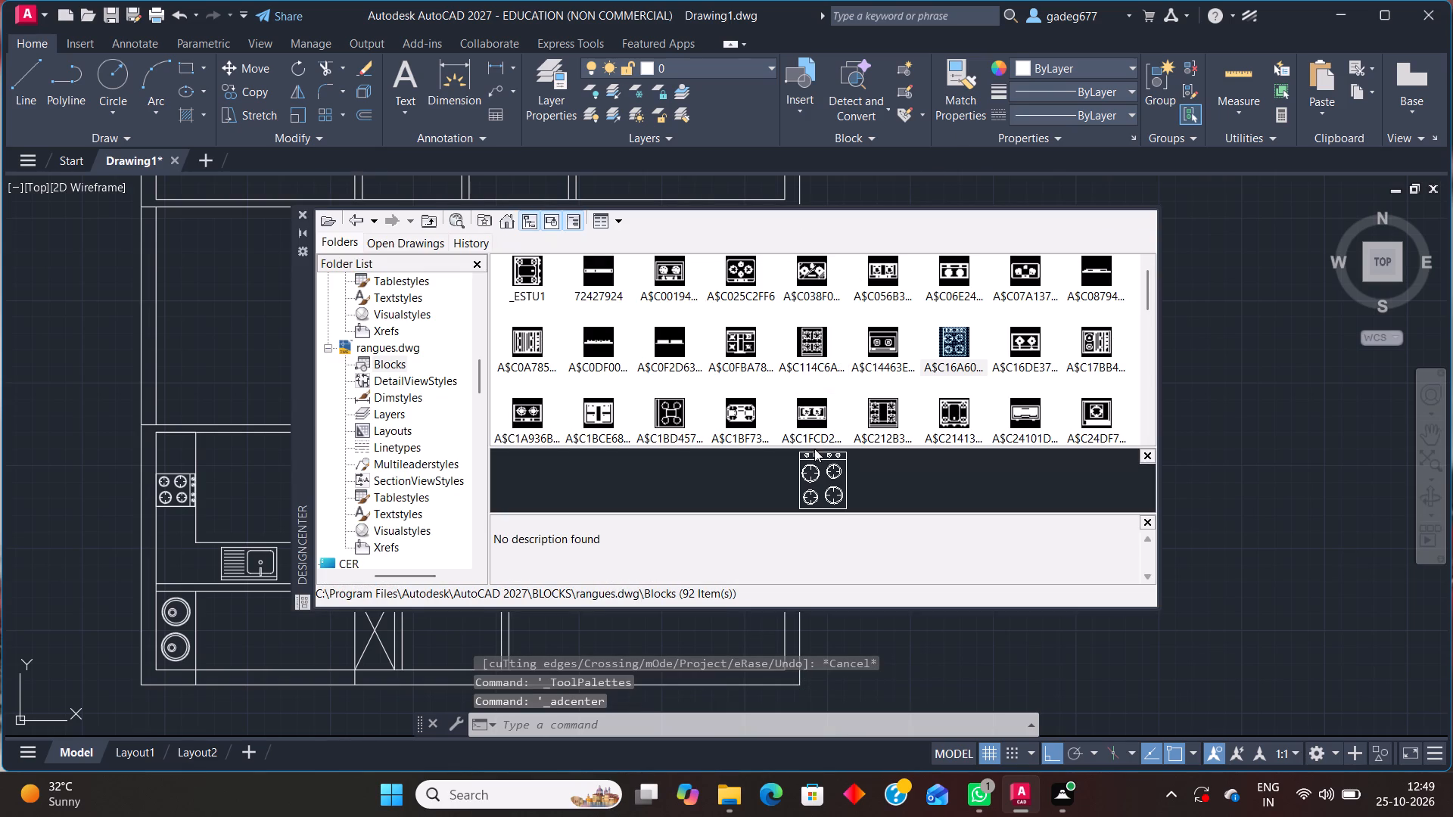
{"action": "scroll", "coordinate": [317, 334], "scroll_direction": "up", "scroll_amount": 2}
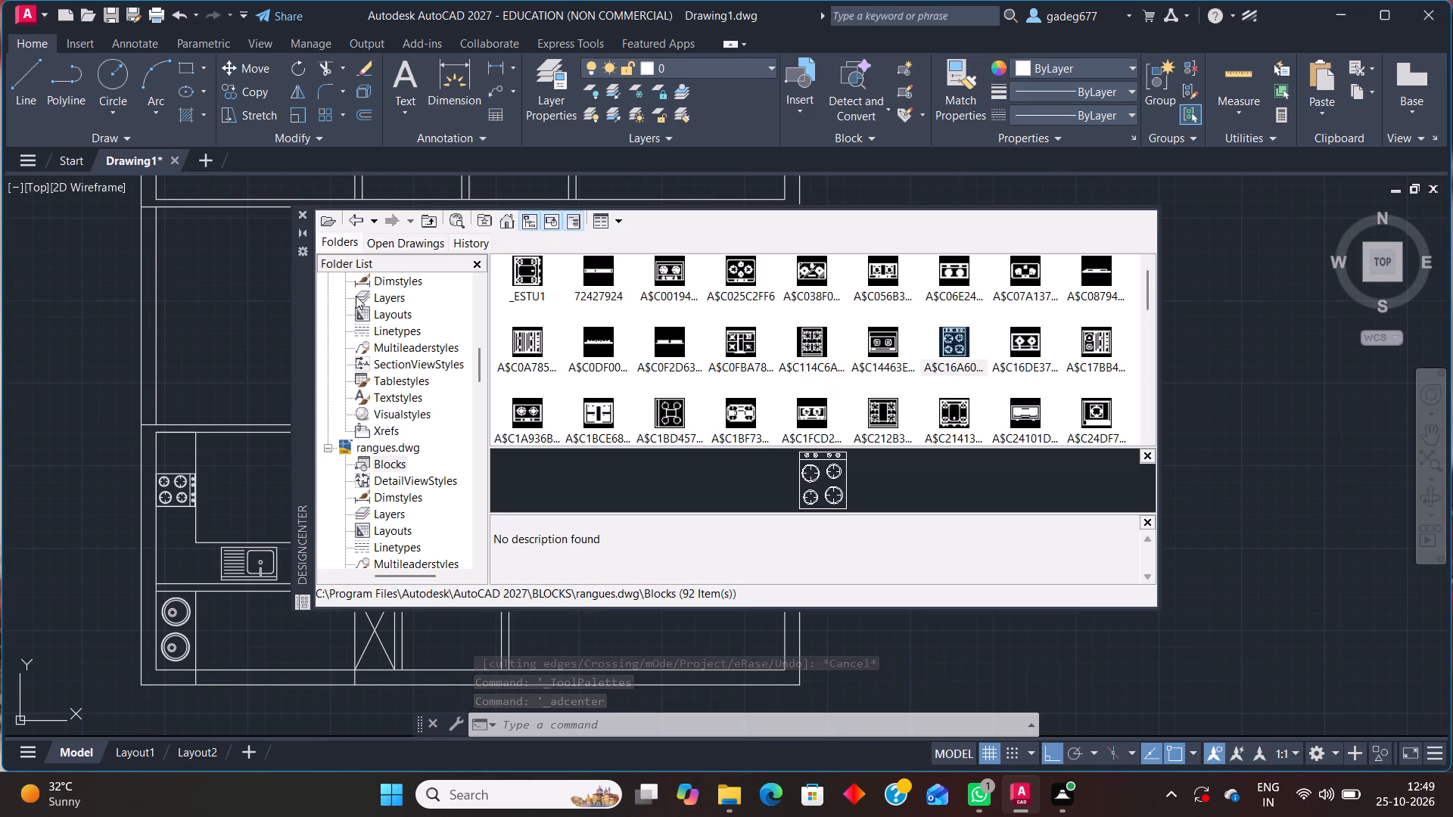
{"action": "scroll", "coordinate": [356, 296], "scroll_direction": "up", "scroll_amount": 3}
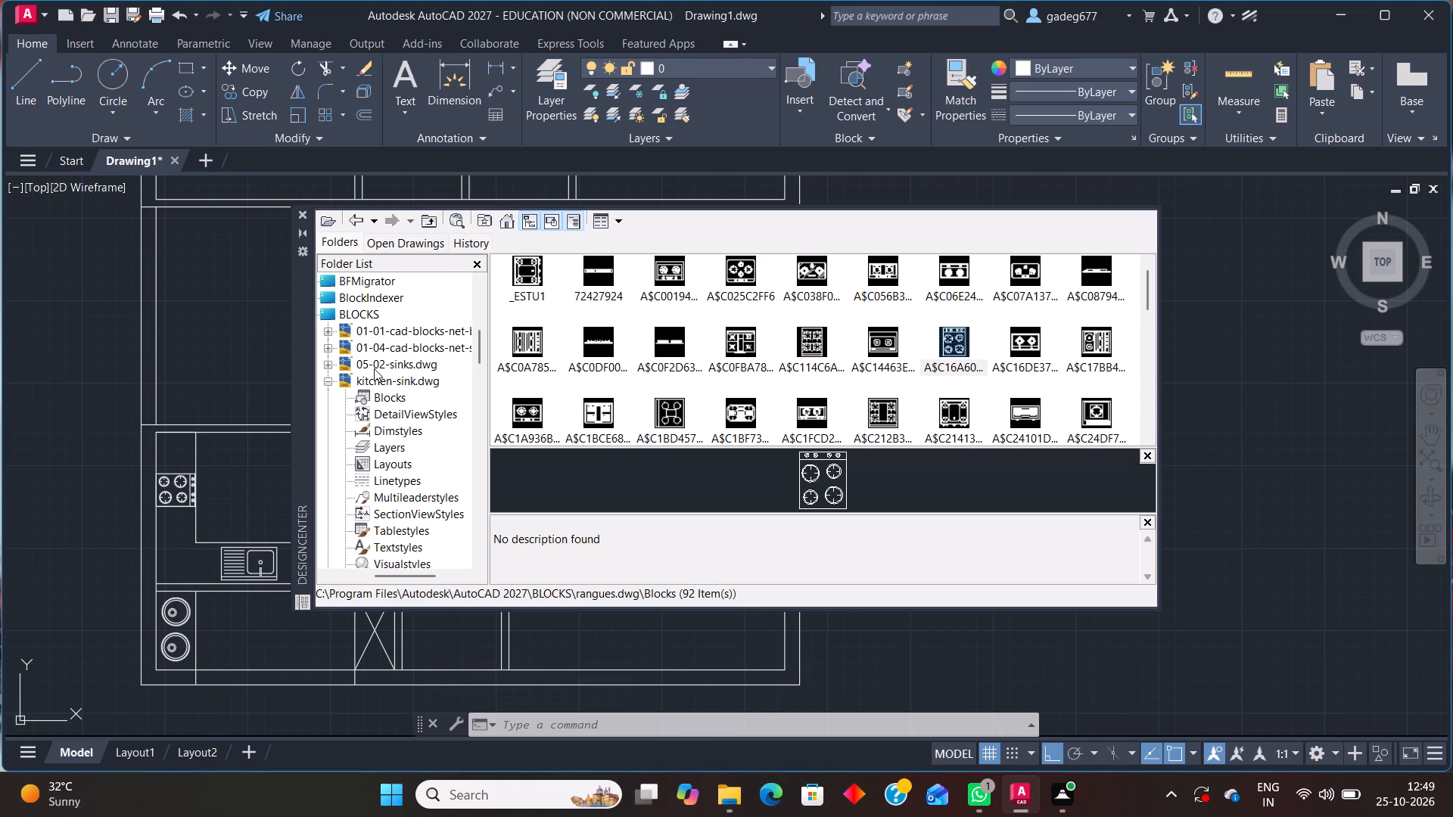
{"action": "left_click", "coordinate": [374, 369]}
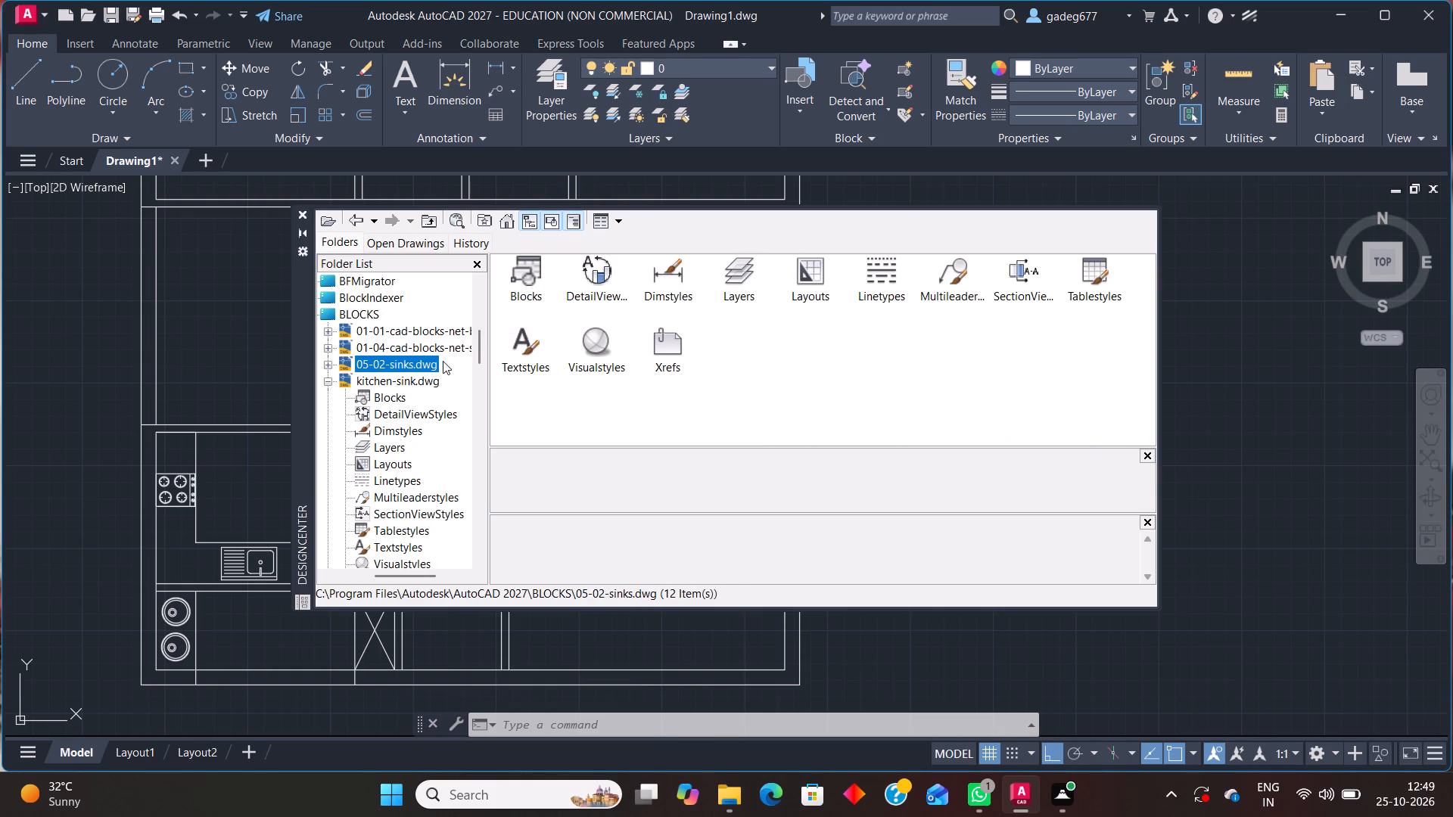
{"action": "left_click", "coordinate": [506, 276]}
{"action": "double_click", "coordinate": [506, 276]}
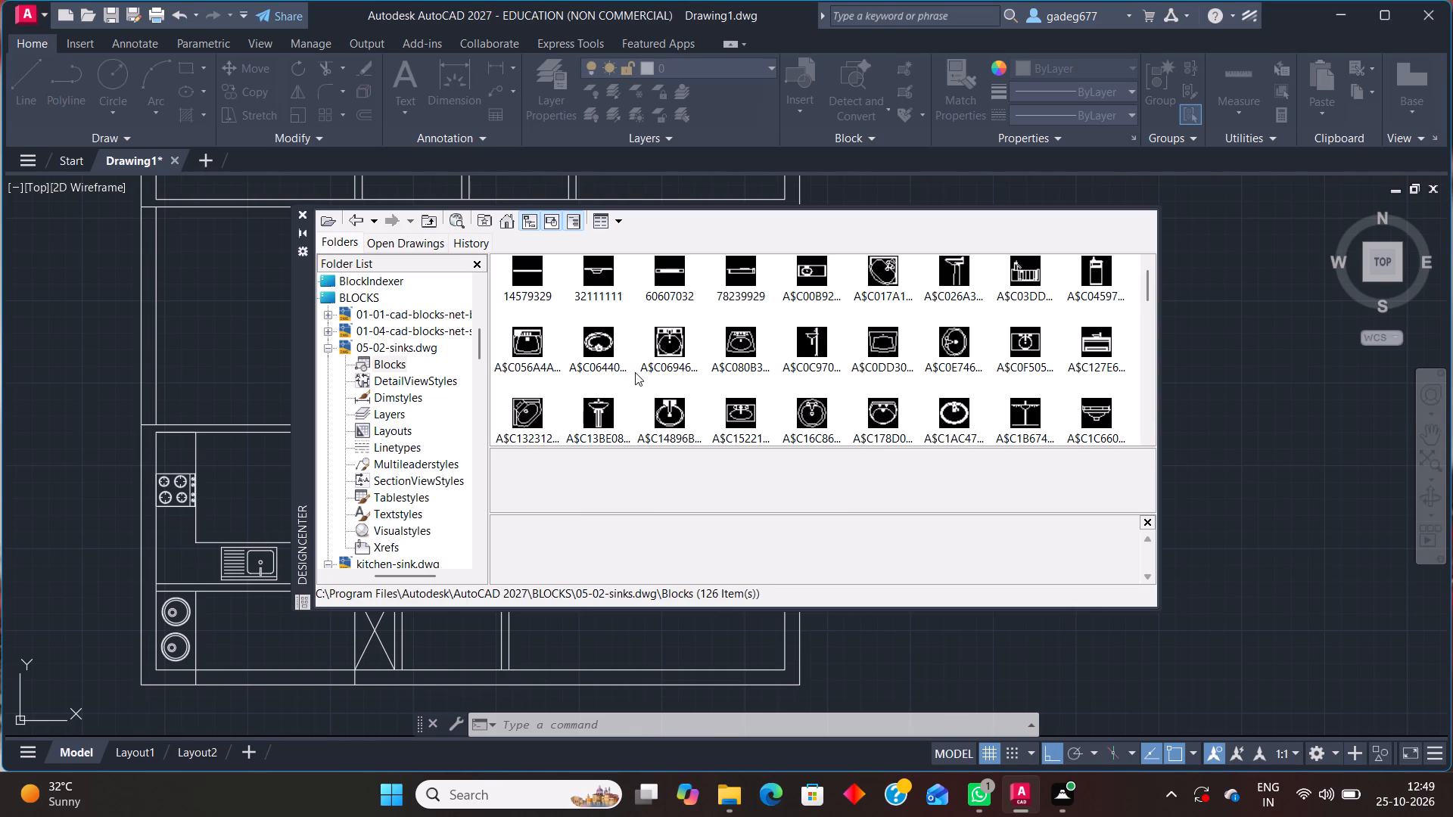
{"action": "scroll", "coordinate": [636, 367], "scroll_direction": "down", "scroll_amount": 1}
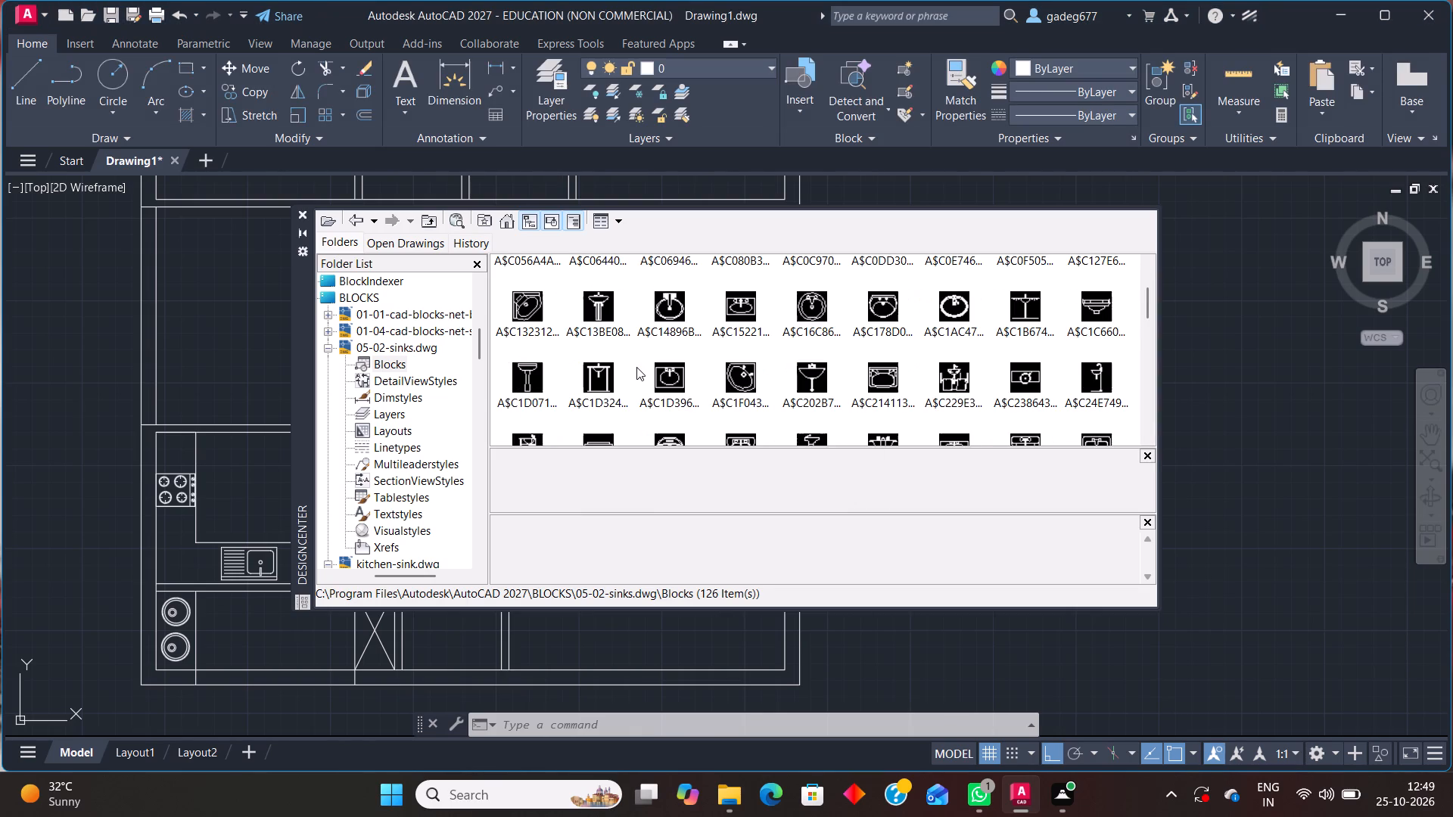
{"action": "scroll", "coordinate": [636, 367], "scroll_direction": "down", "scroll_amount": 1}
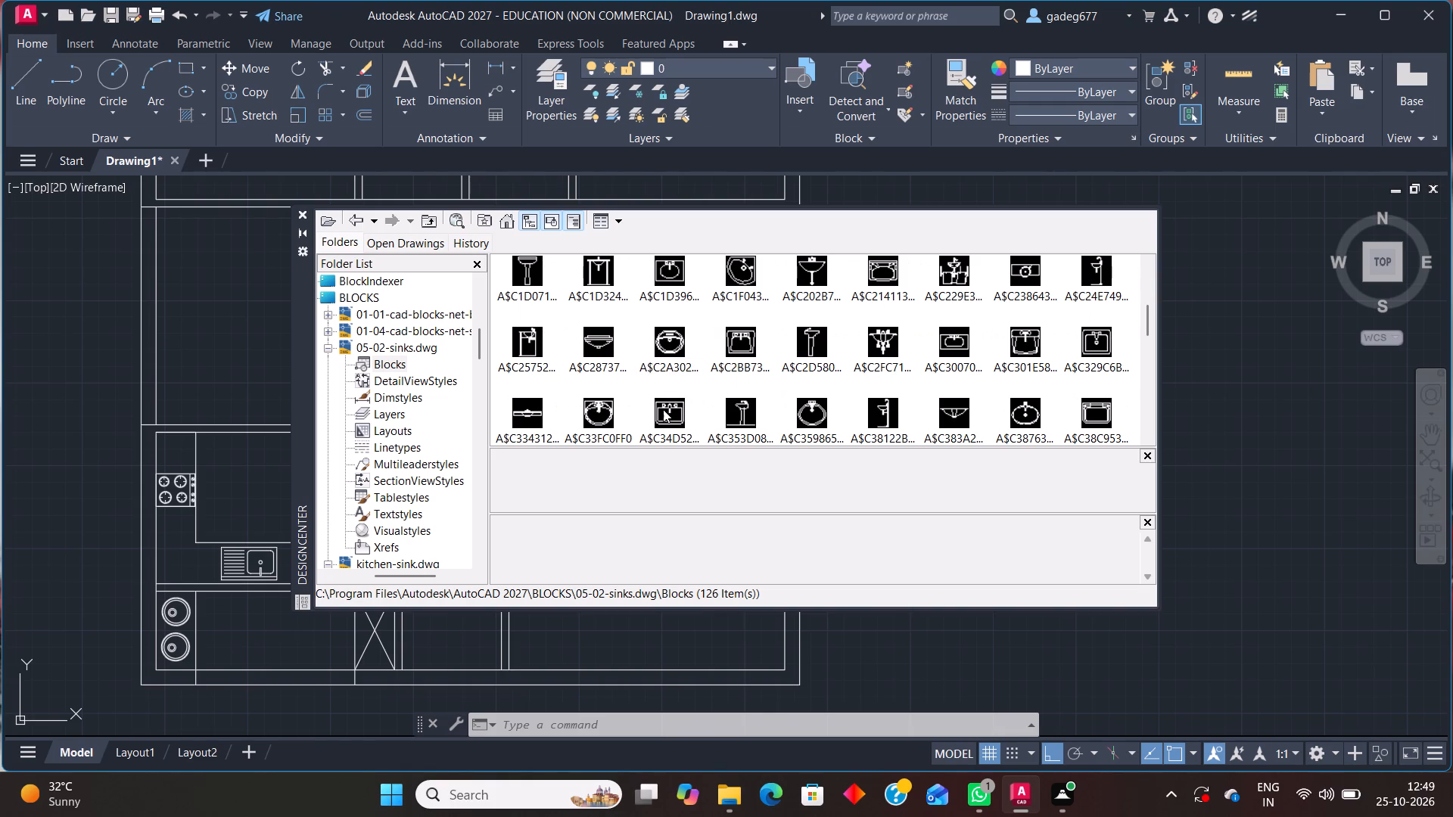
{"action": "double_click", "coordinate": [665, 408]}
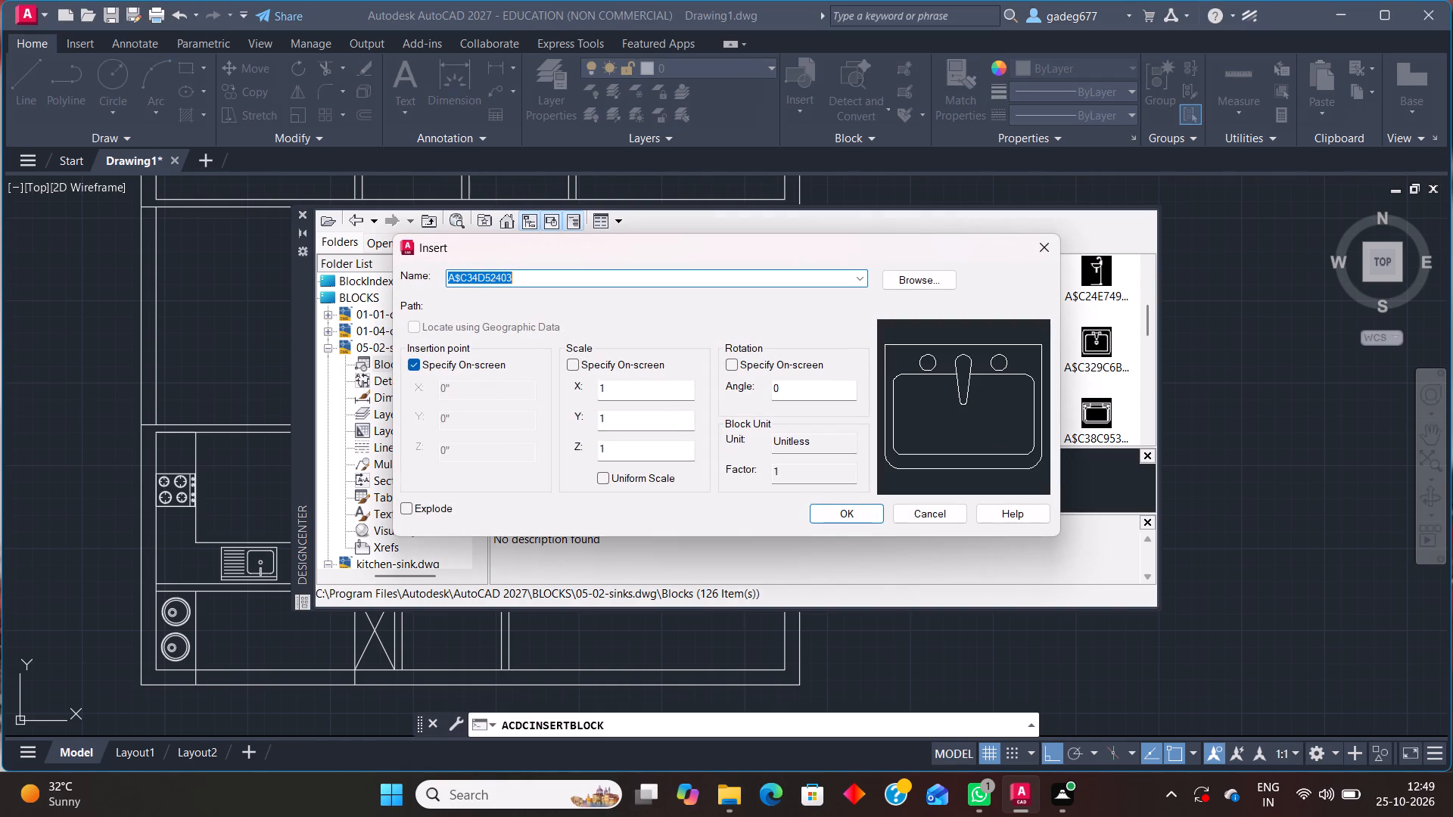
{"action": "left_click", "coordinate": [848, 504]}
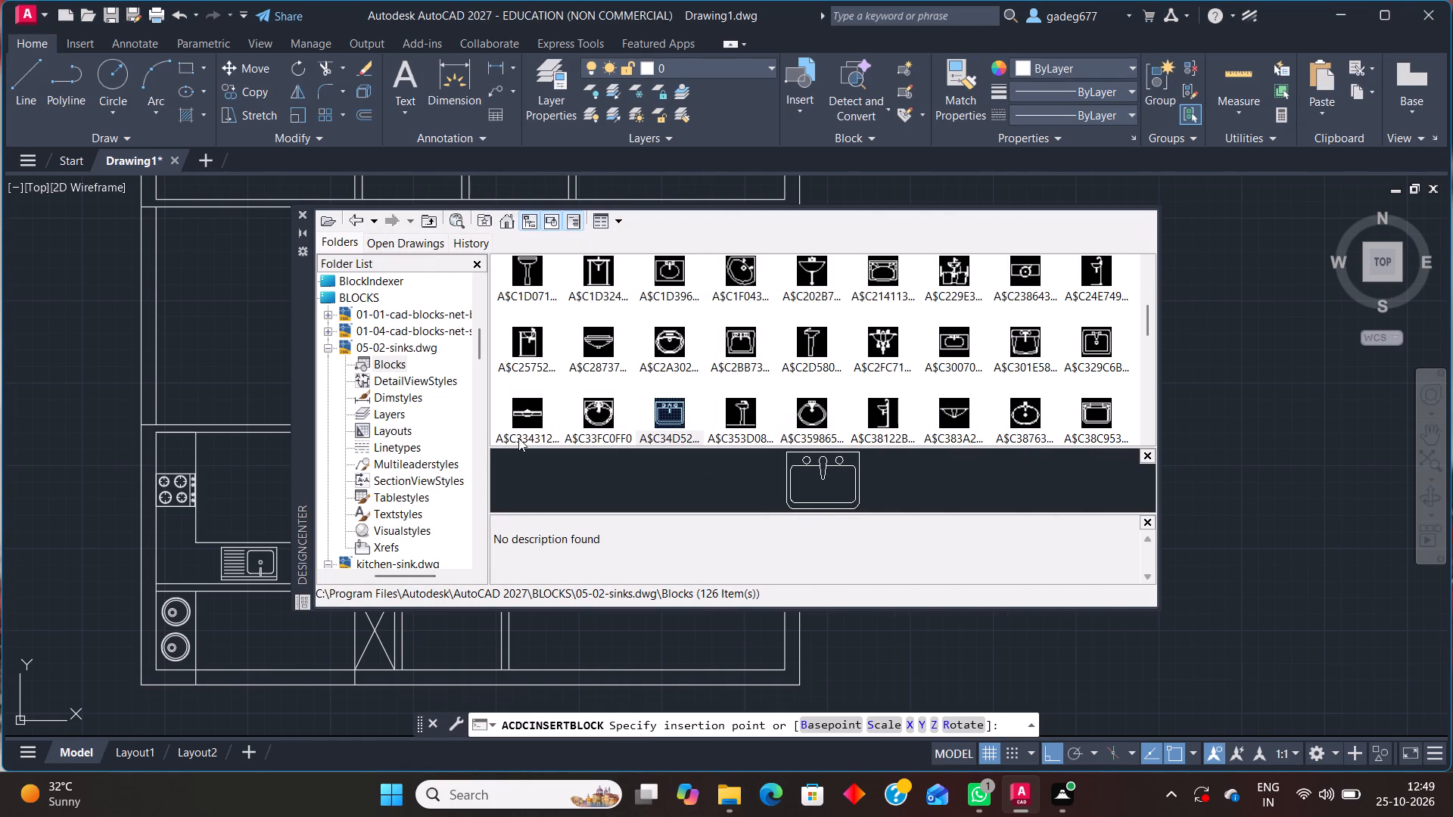
{"action": "left_click", "coordinate": [213, 342]}
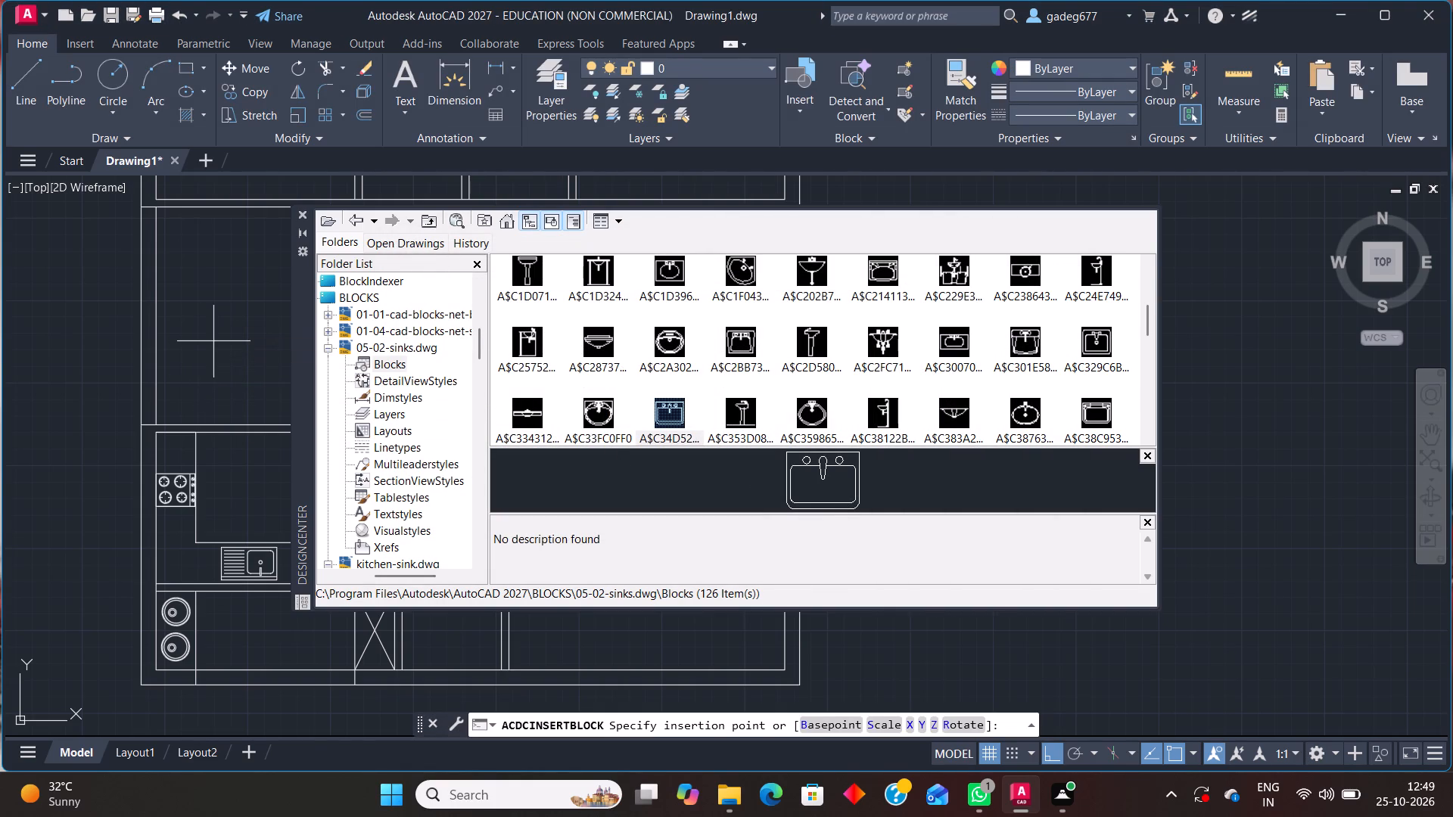
Place the sink block near the large room's west wall and scale it up about 17 times from its insertion corner.
{"action": "left_click", "coordinate": [204, 331]}
{"action": "left_click", "coordinate": [246, 371]}
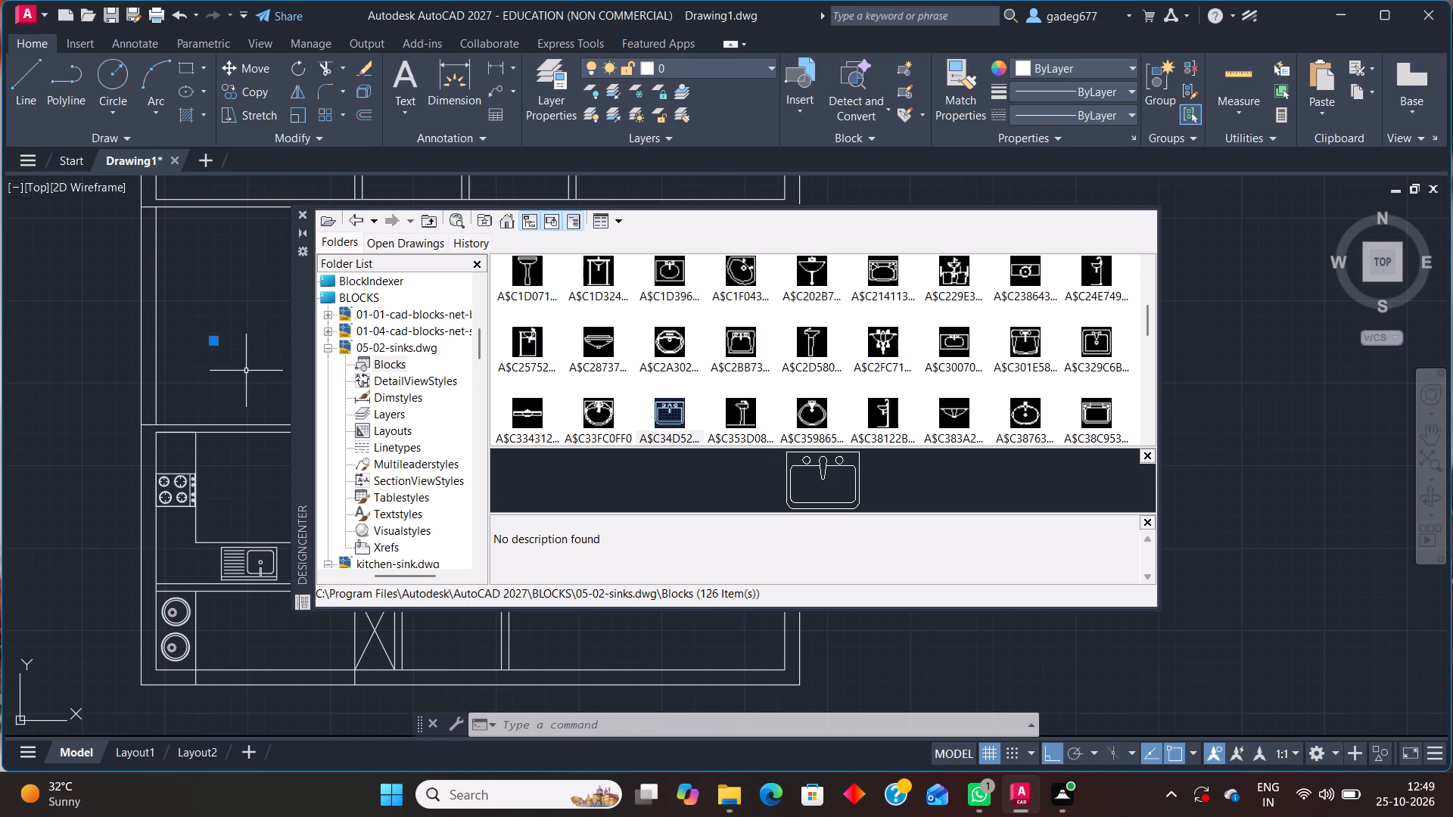
{"action": "type", "text": "sc"}
{"action": "key", "text": "Return"}
{"action": "left_click", "coordinate": [210, 346]}
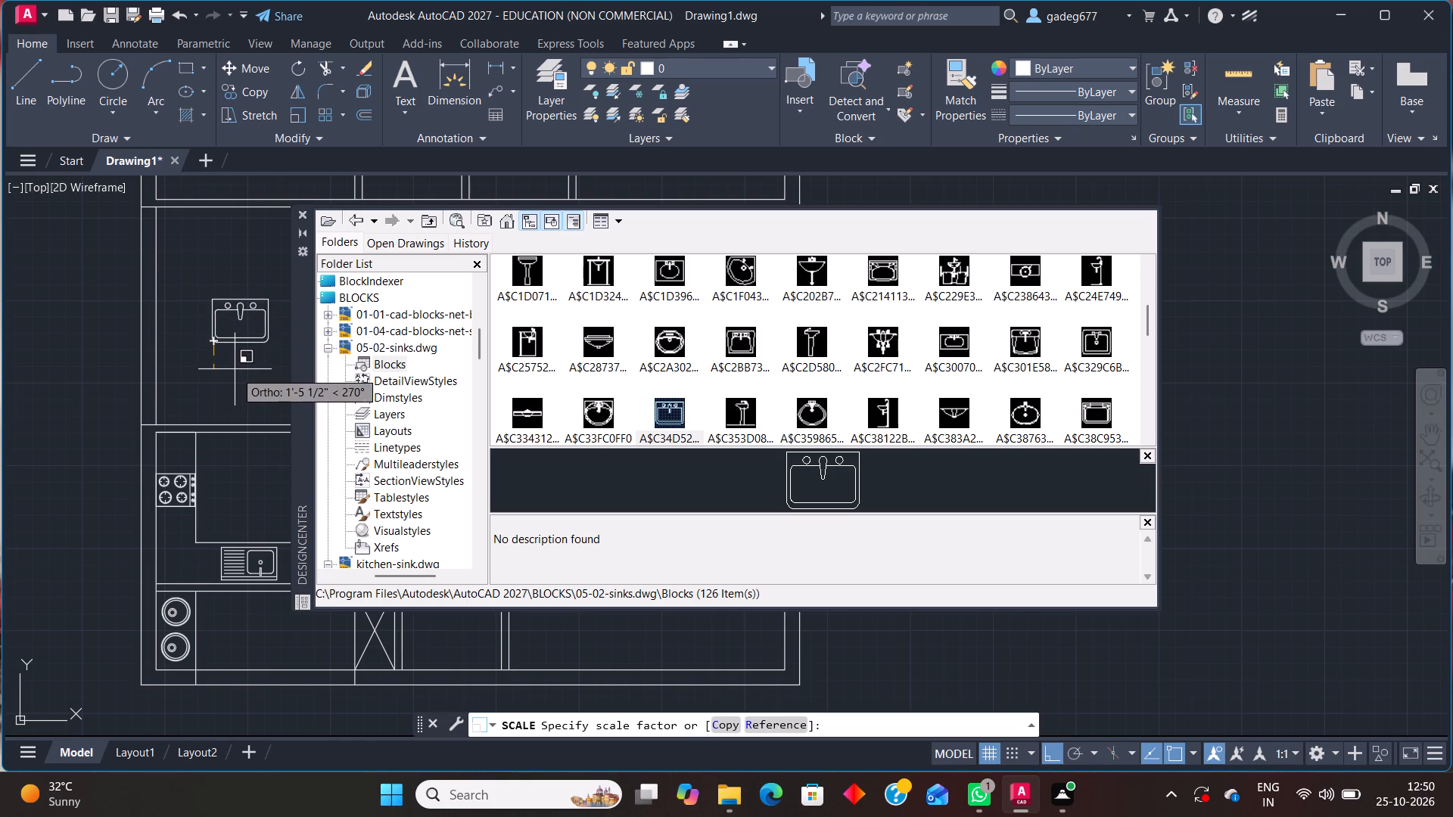
{"action": "left_click", "coordinate": [228, 368]}
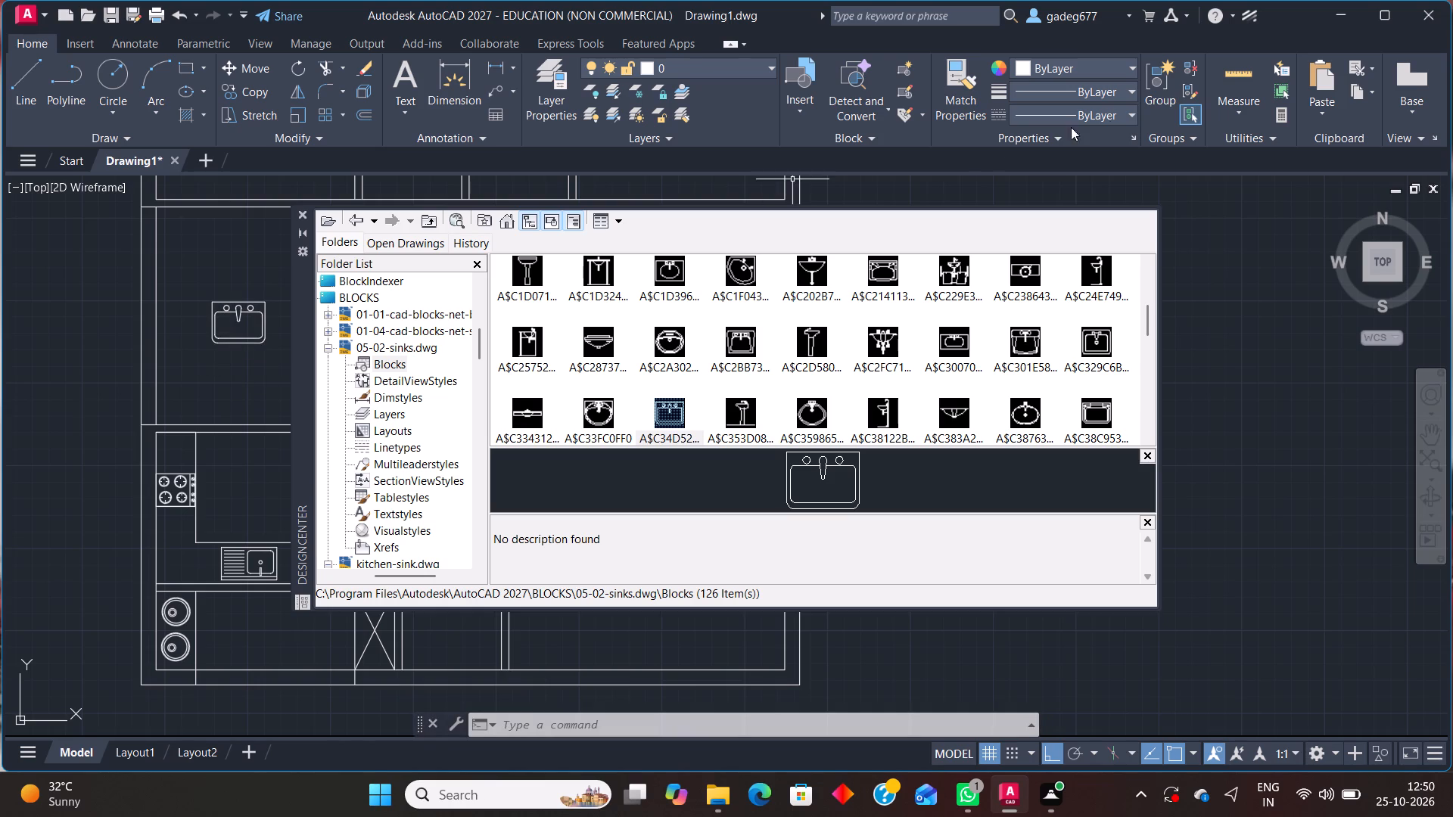
{"action": "left_click_drag", "start_coordinate": [276, 460], "coordinate": [106, 481]}
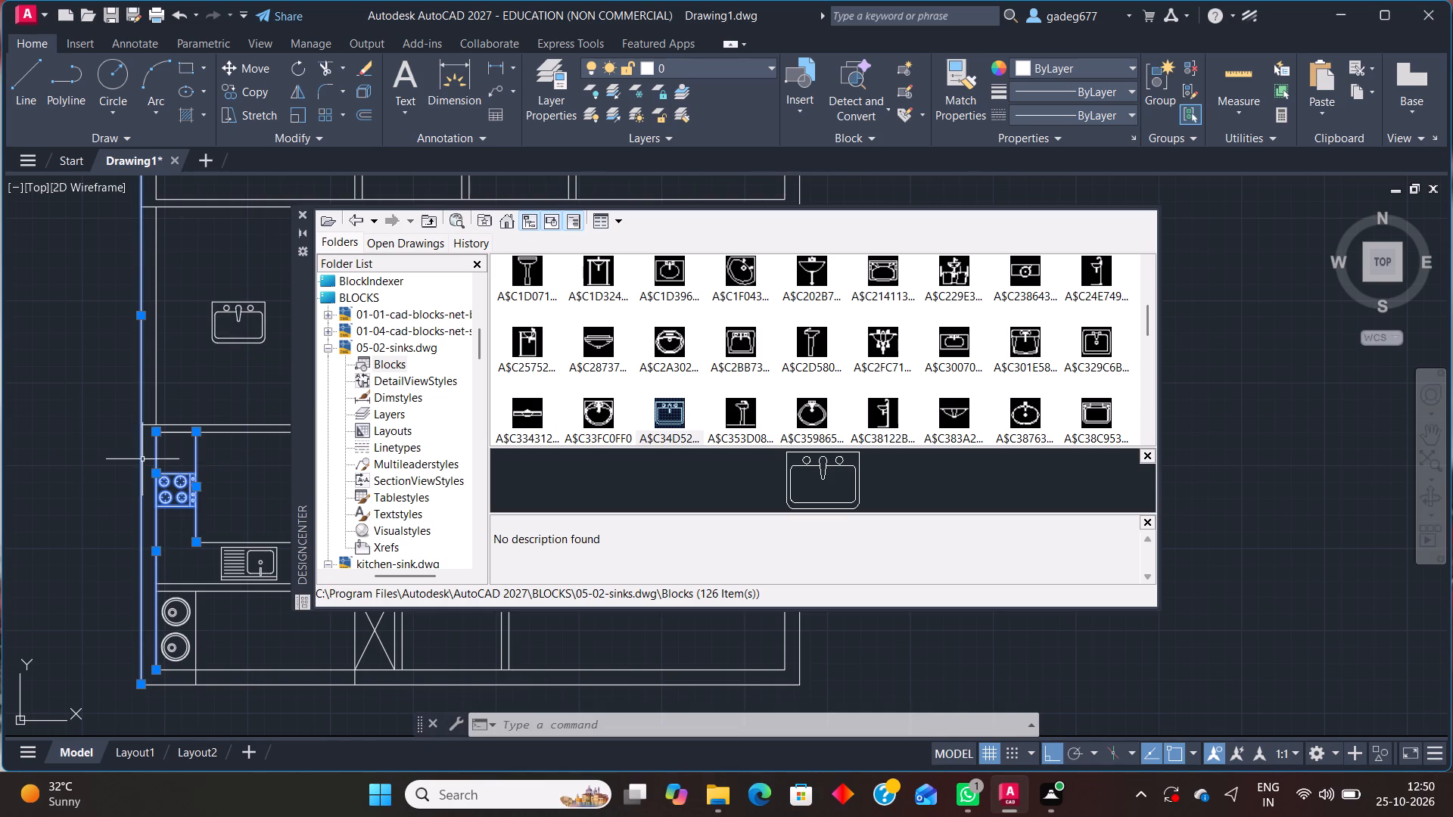
{"action": "key", "text": "Escape"}
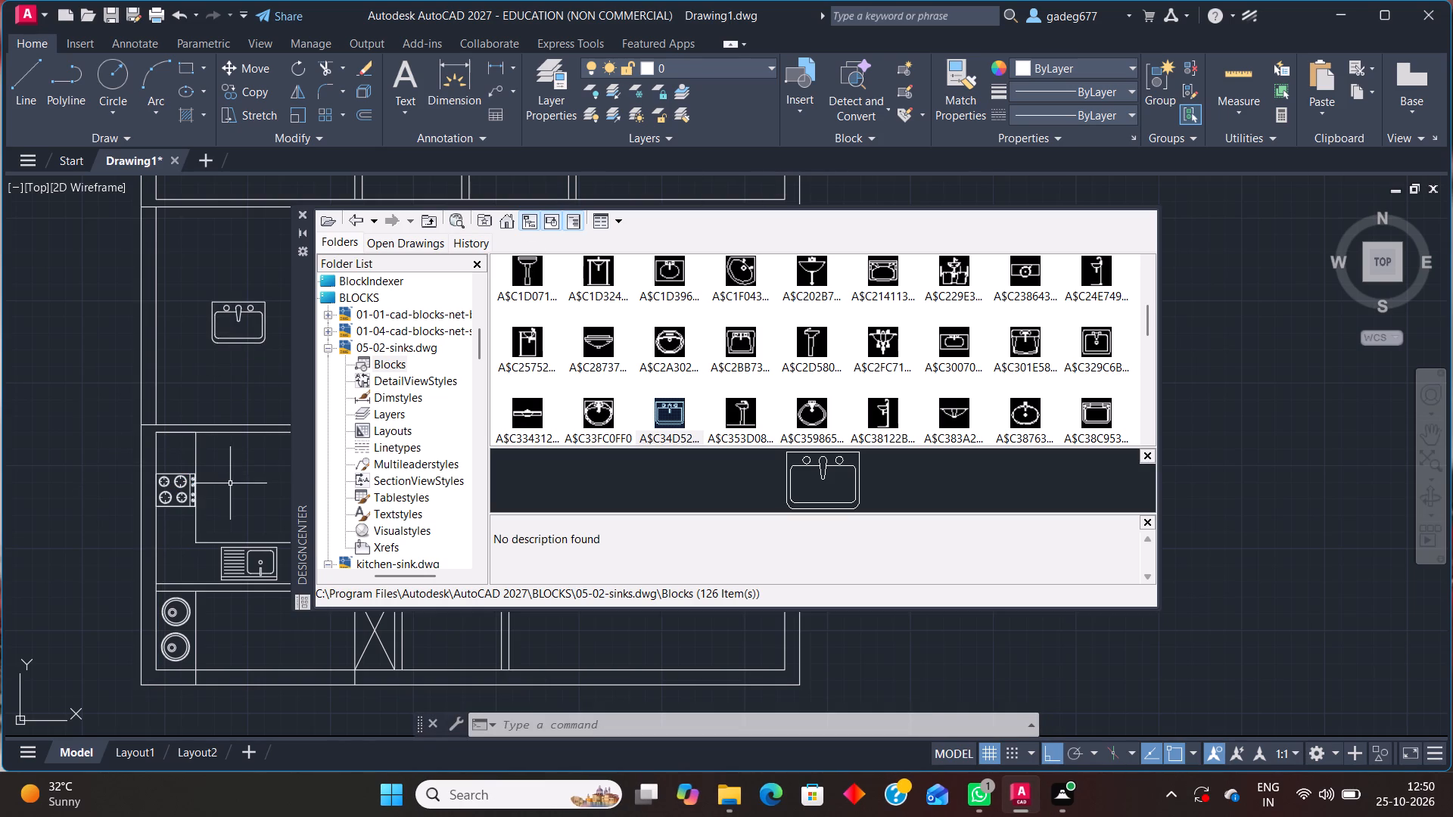
Rotate the rectangular sink 270° about the midpoint of its tap-side edge so that the taps face east.
{"action": "scroll", "coordinate": [241, 505], "scroll_direction": "down", "scroll_amount": 2}
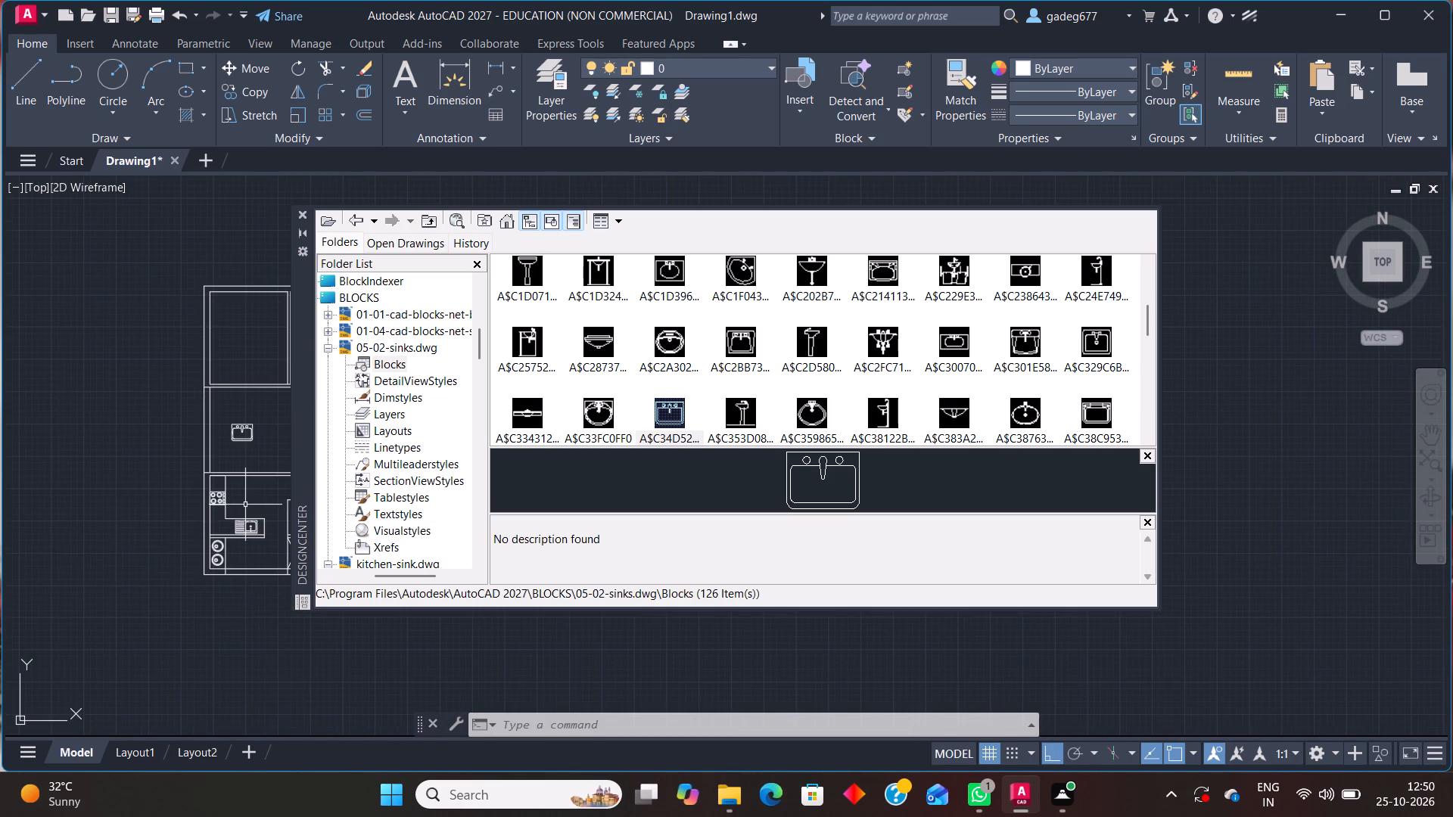
{"action": "scroll", "coordinate": [247, 505], "scroll_direction": "down", "scroll_amount": 2}
{"action": "middle_click_drag", "start_coordinate": [282, 483], "coordinate": [184, 507]}
{"action": "scroll", "coordinate": [190, 514], "scroll_direction": "up", "scroll_amount": 2}
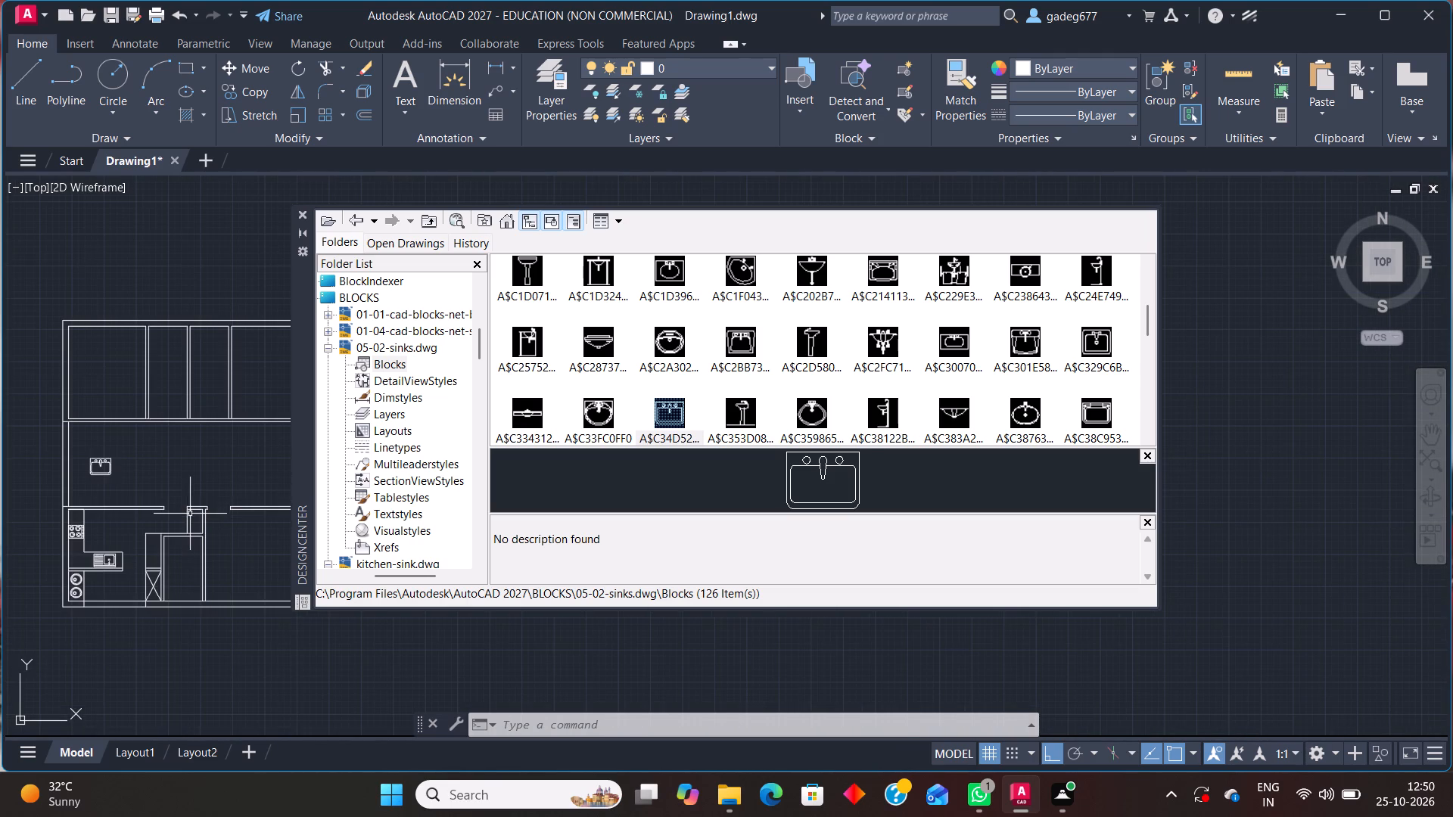
{"action": "scroll", "coordinate": [194, 506], "scroll_direction": "up", "scroll_amount": 1}
{"action": "left_click", "coordinate": [40, 440]}
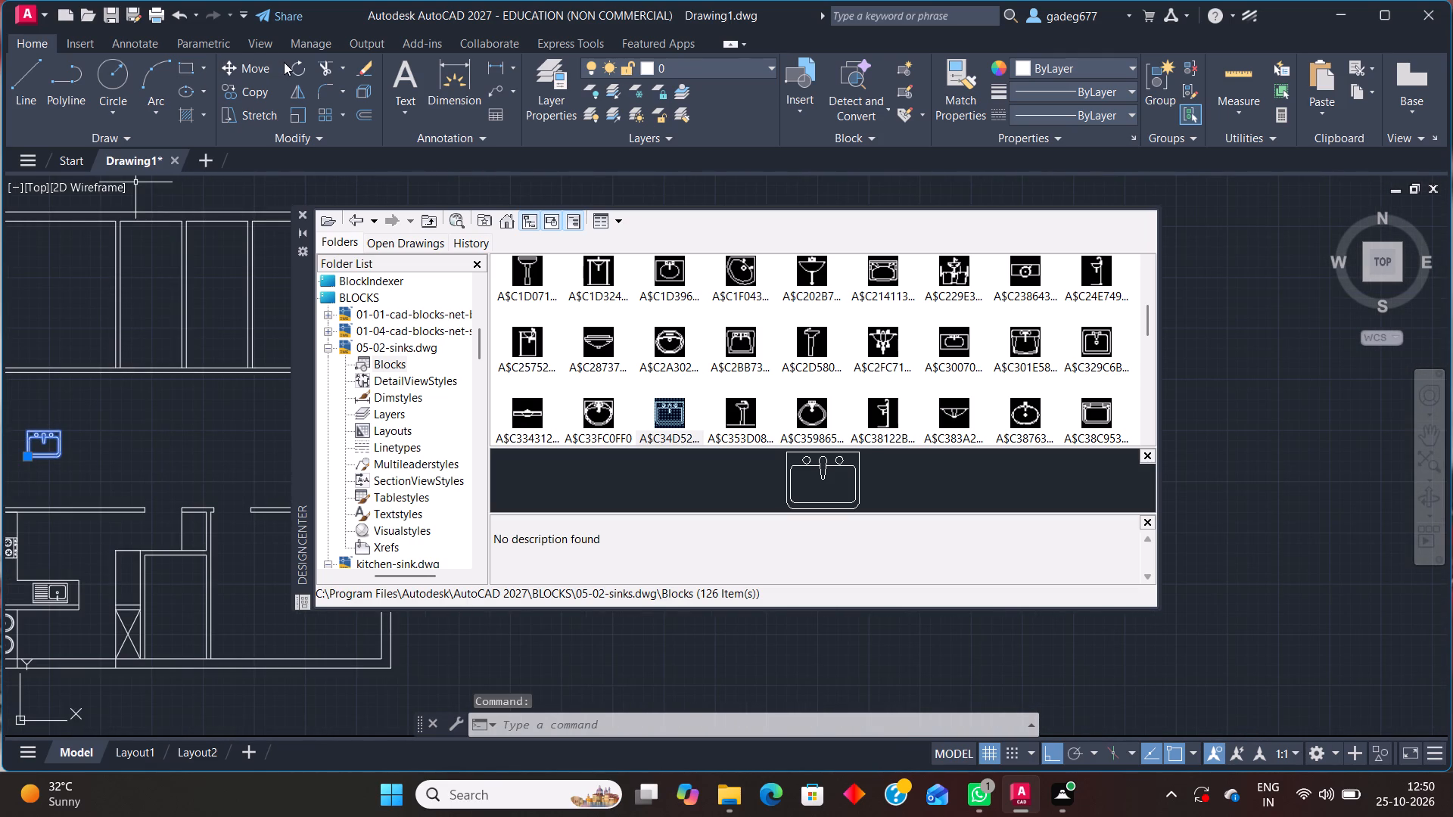
{"action": "left_click", "coordinate": [294, 63]}
{"action": "left_click", "coordinate": [35, 432]}
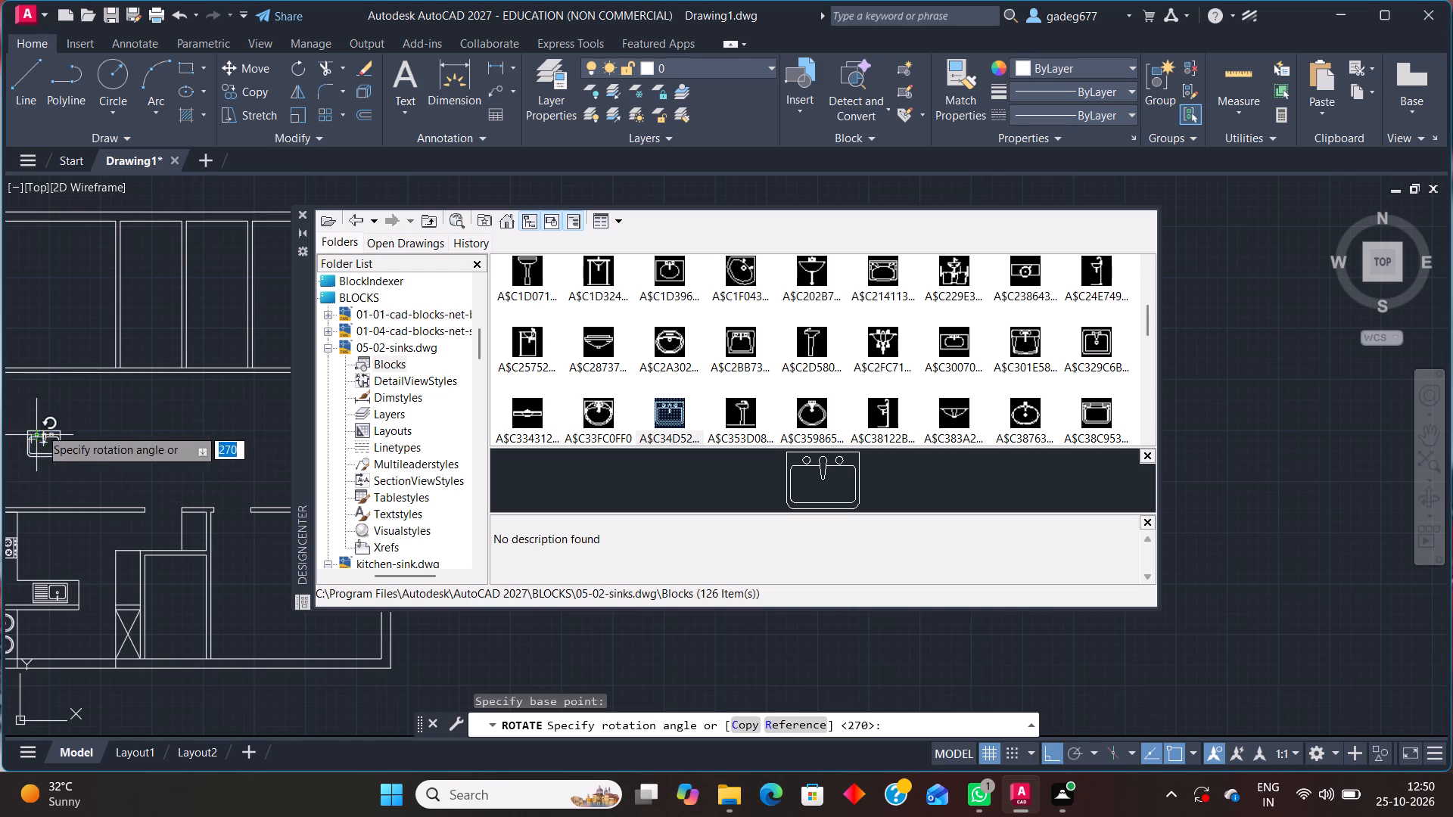
{"action": "left_click", "coordinate": [52, 494]}
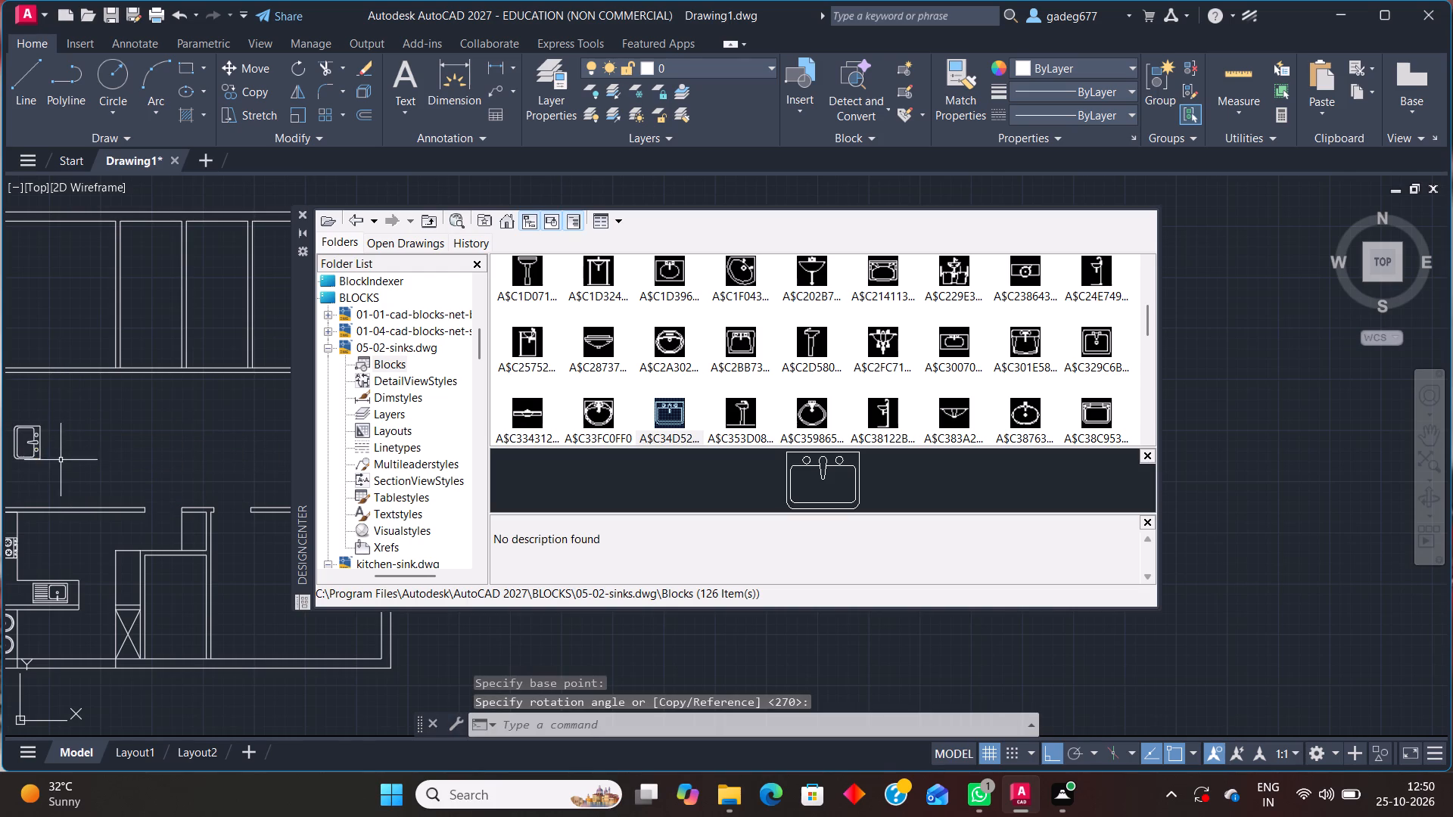
Move the sink by its tap-side edge midpoint onto the midpoint of the small compartment's east wall face, with Ortho off.
{"action": "left_click", "coordinate": [39, 444]}
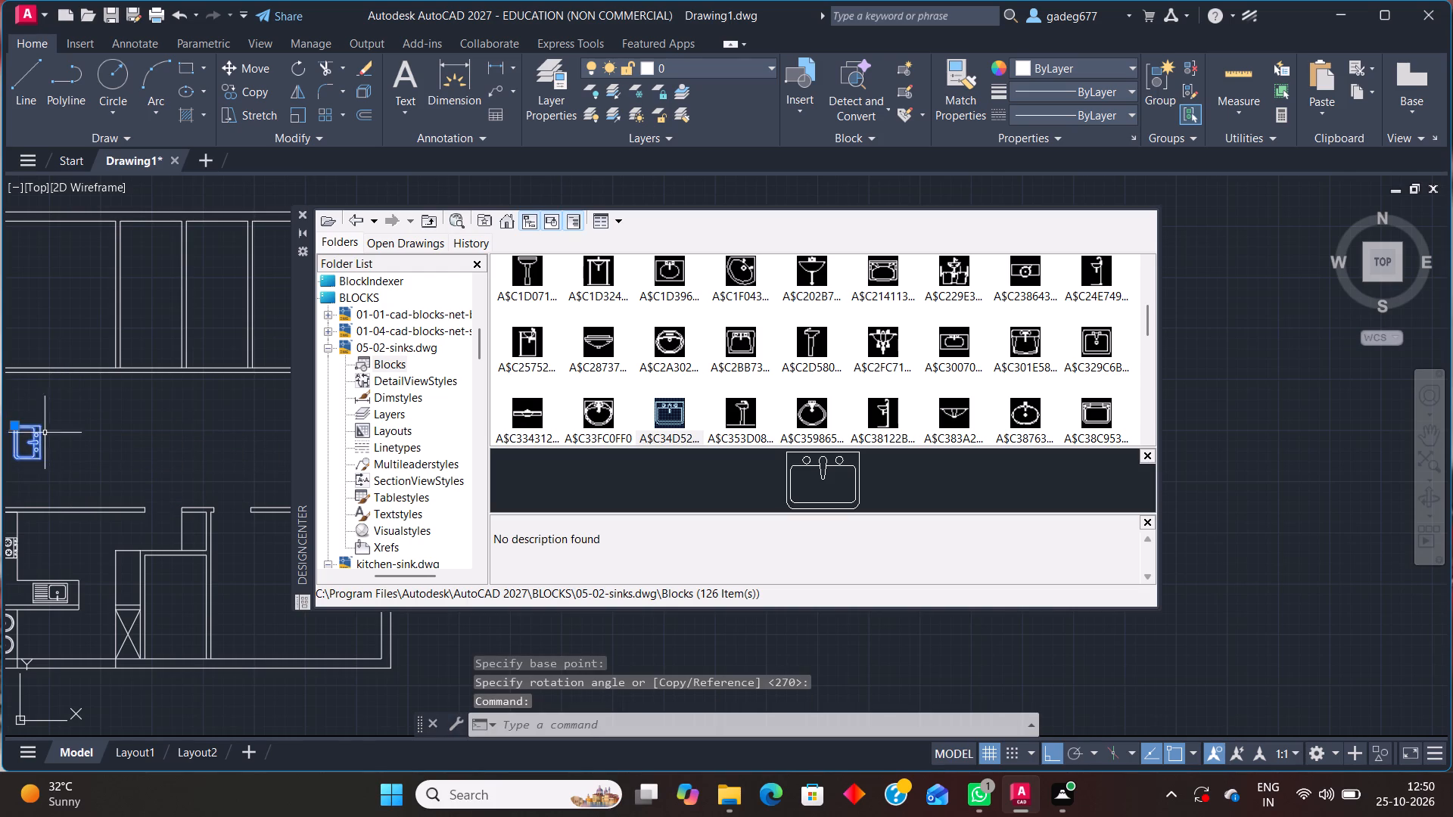
{"action": "left_click", "coordinate": [247, 73]}
{"action": "left_click", "coordinate": [40, 445]}
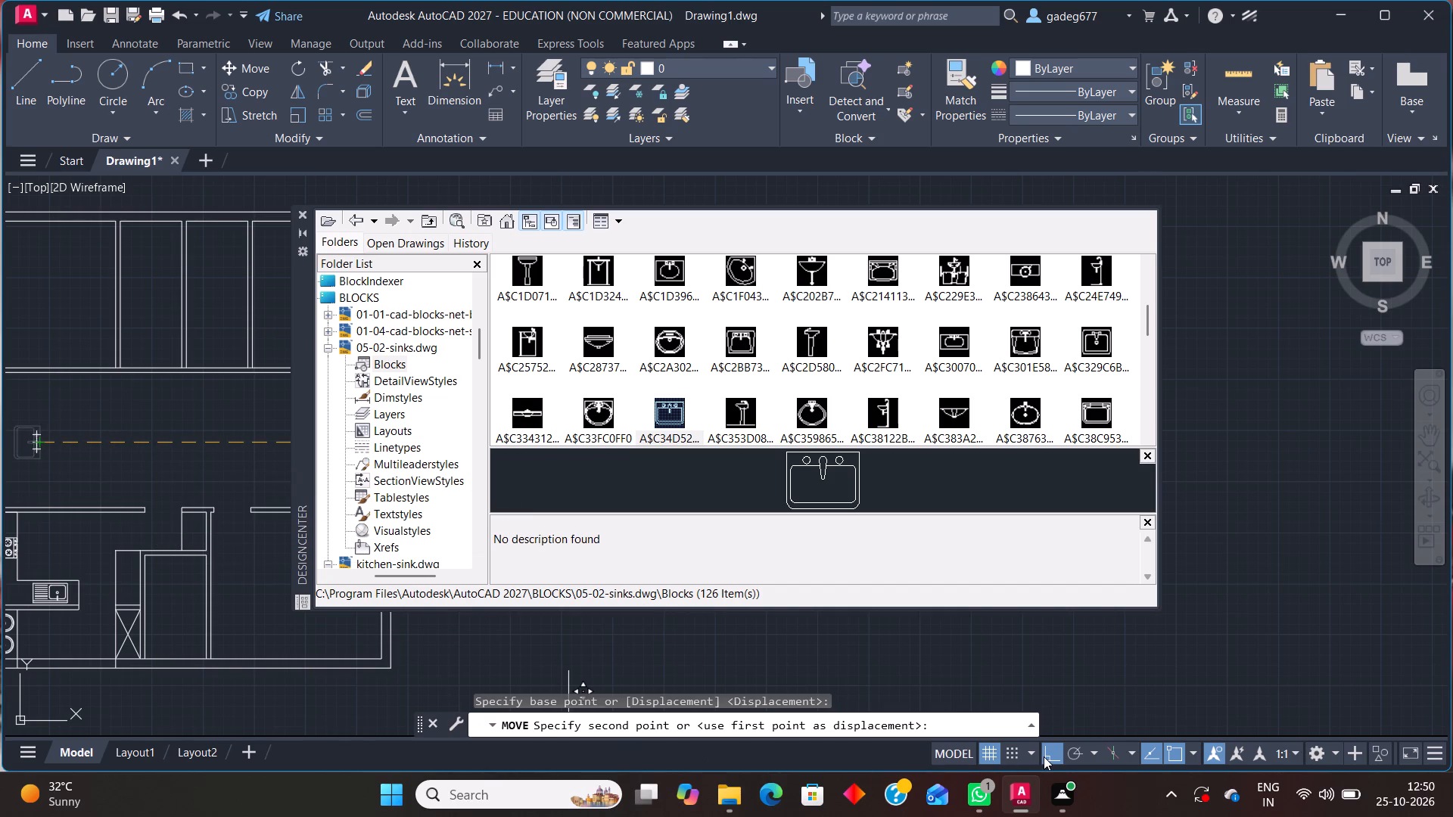
{"action": "left_click", "coordinate": [1044, 756]}
{"action": "scroll", "coordinate": [202, 536], "scroll_direction": "up", "scroll_amount": 2}
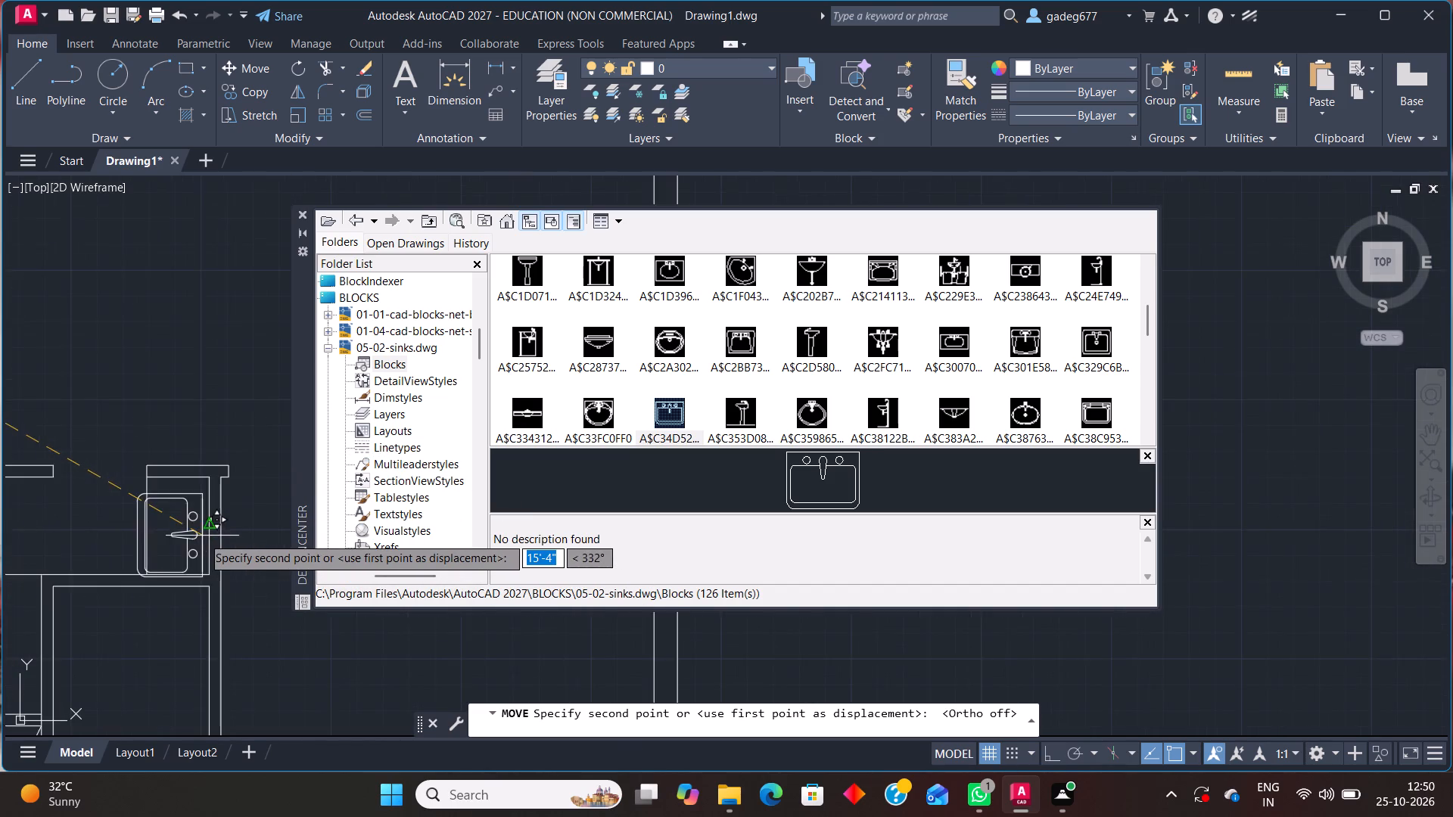
{"action": "scroll", "coordinate": [202, 536], "scroll_direction": "up", "scroll_amount": 2}
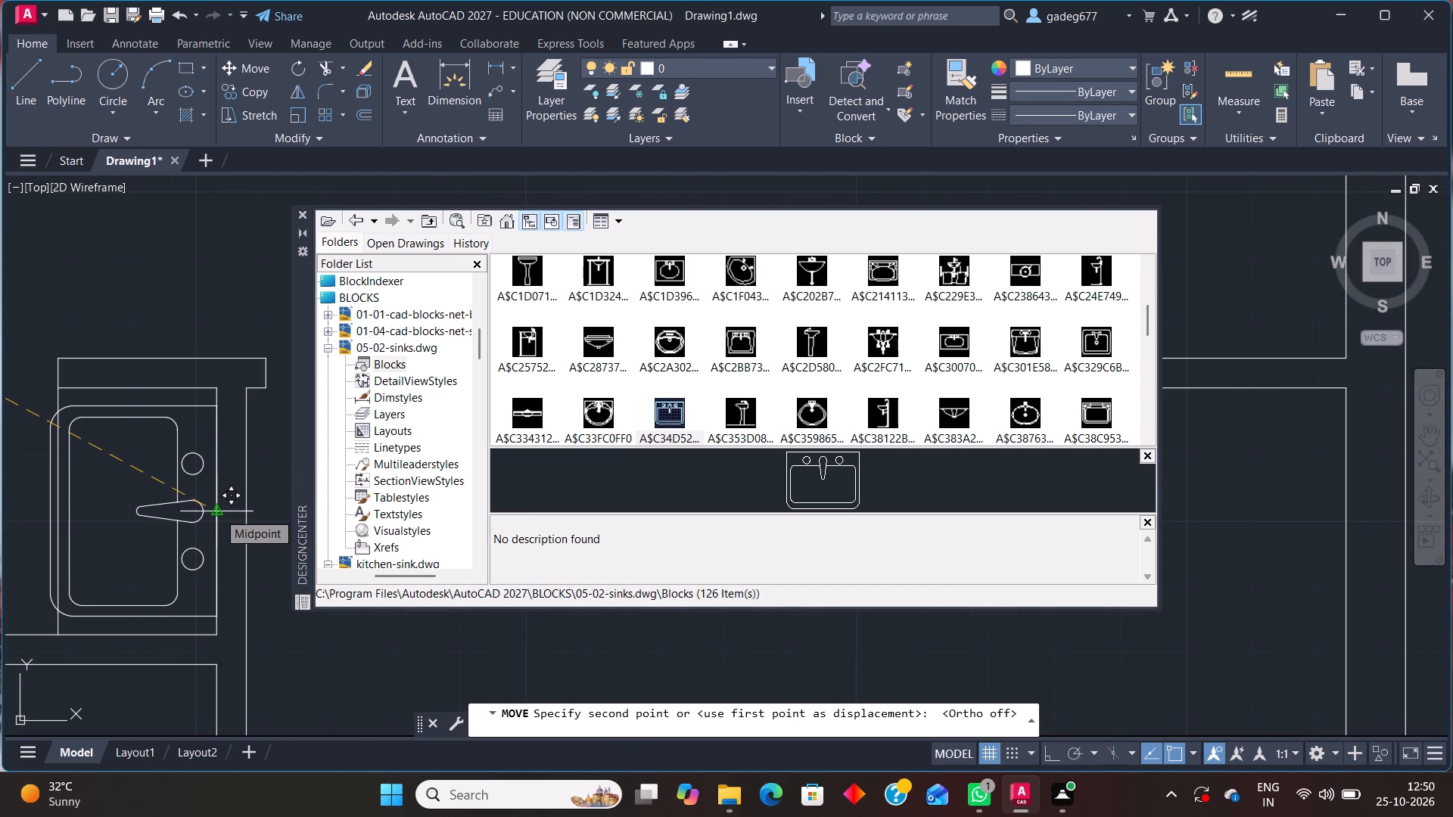
{"action": "left_click", "coordinate": [218, 512]}
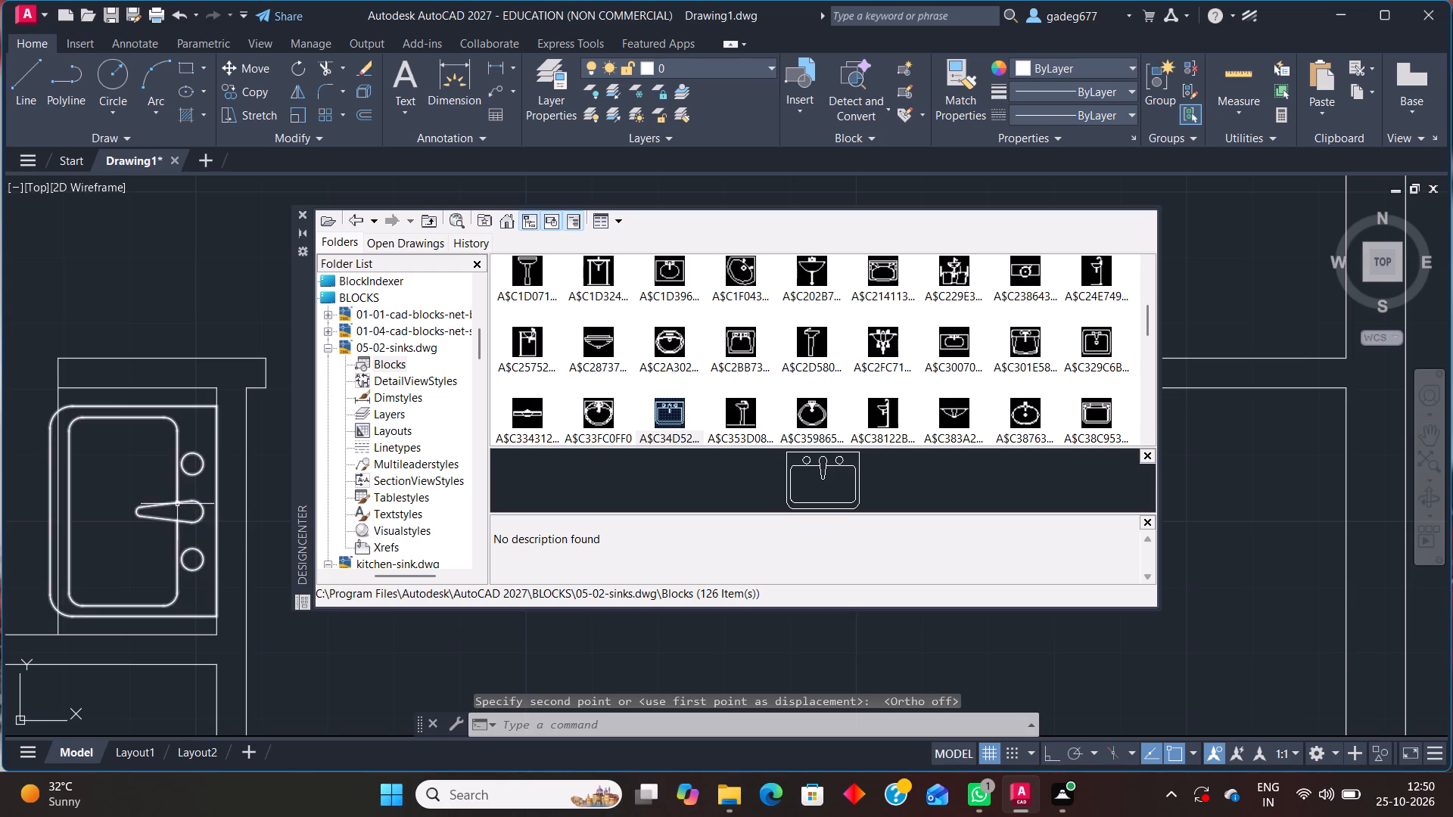
Scale the sink down about its tap-side edge midpoint to fit inside the small compartment.
{"action": "left_click", "coordinate": [177, 502]}
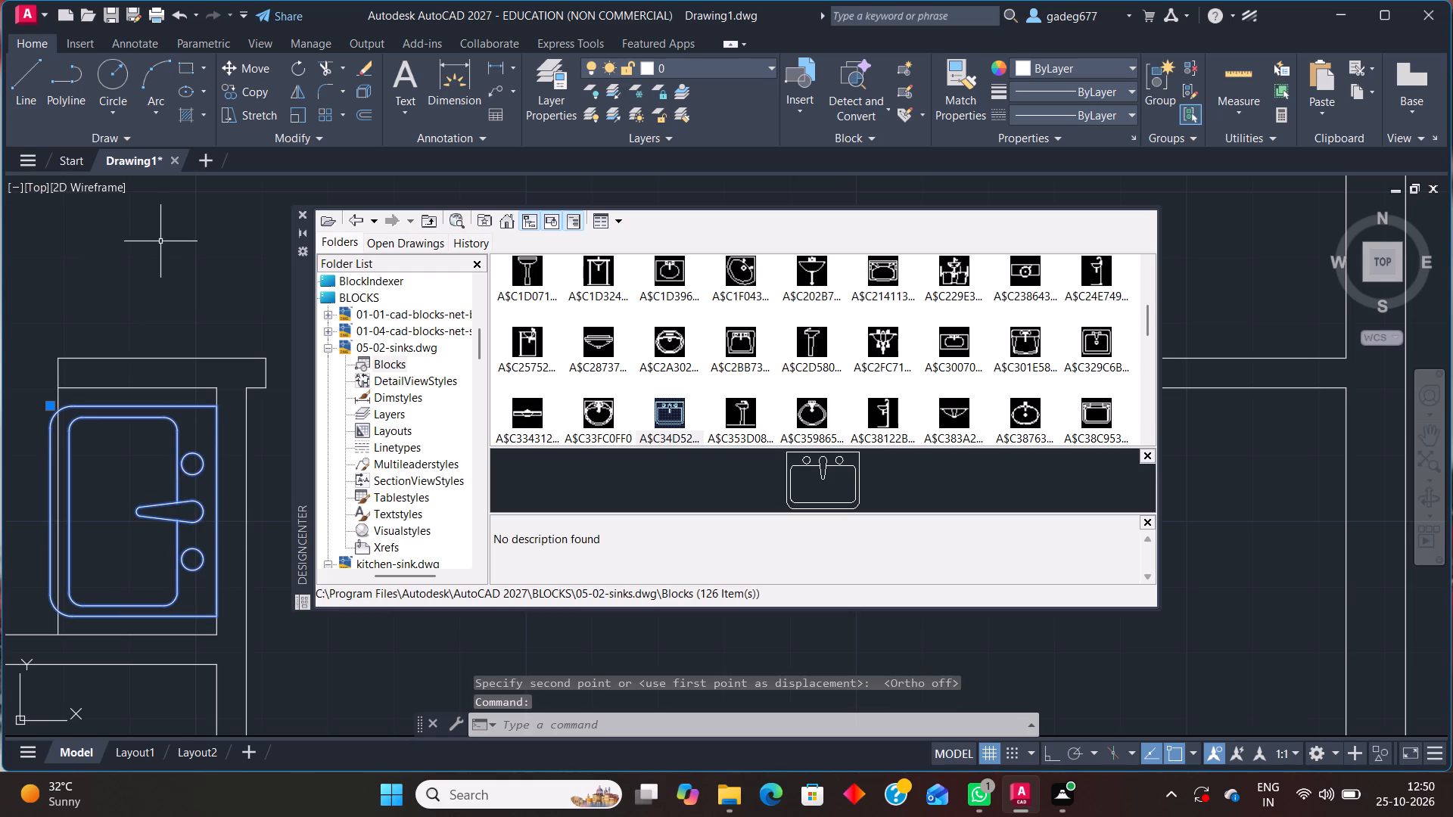
{"action": "type", "text": "sc"}
{"action": "key", "text": "Return"}
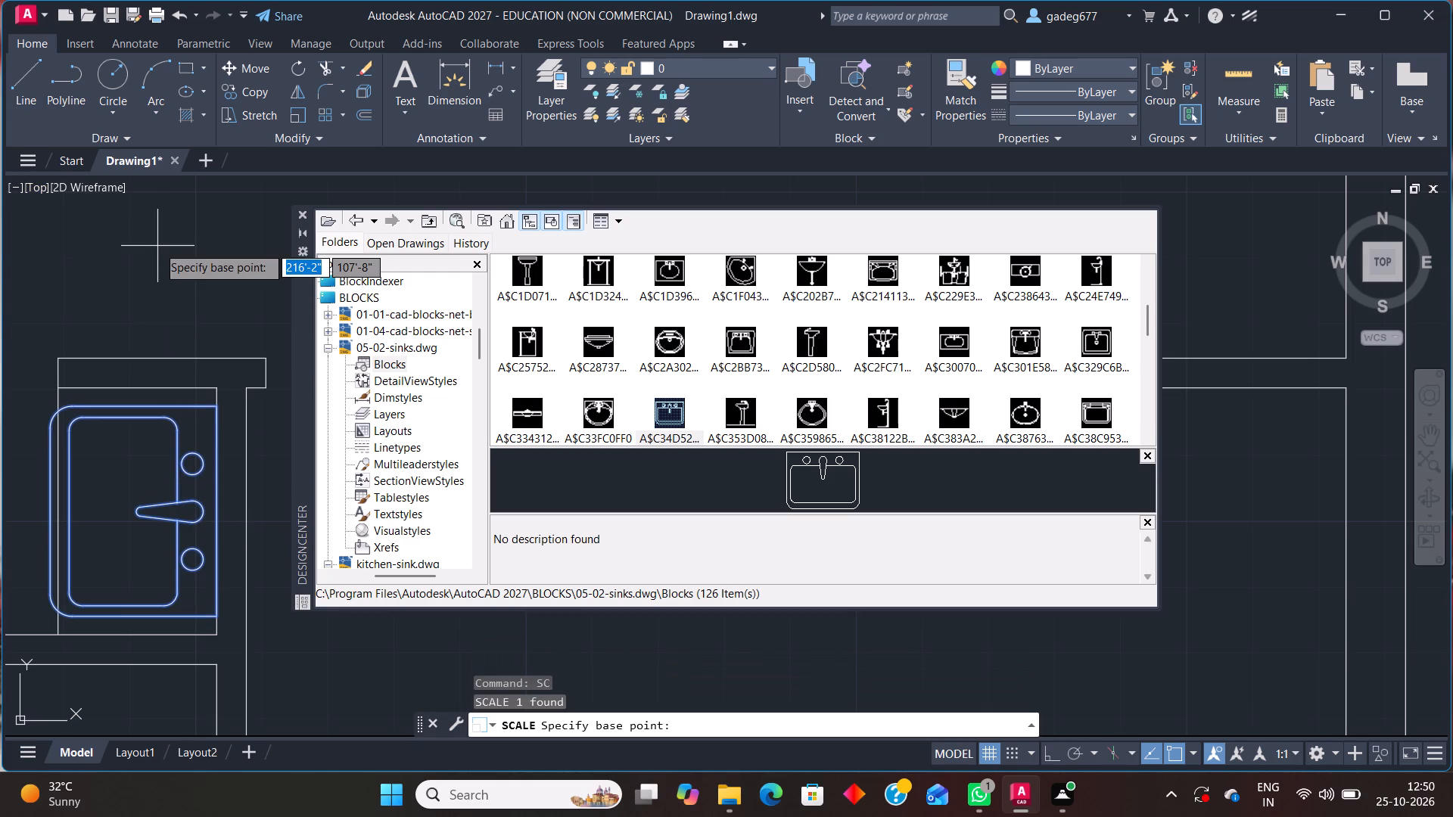
{"action": "left_click", "coordinate": [220, 512]}
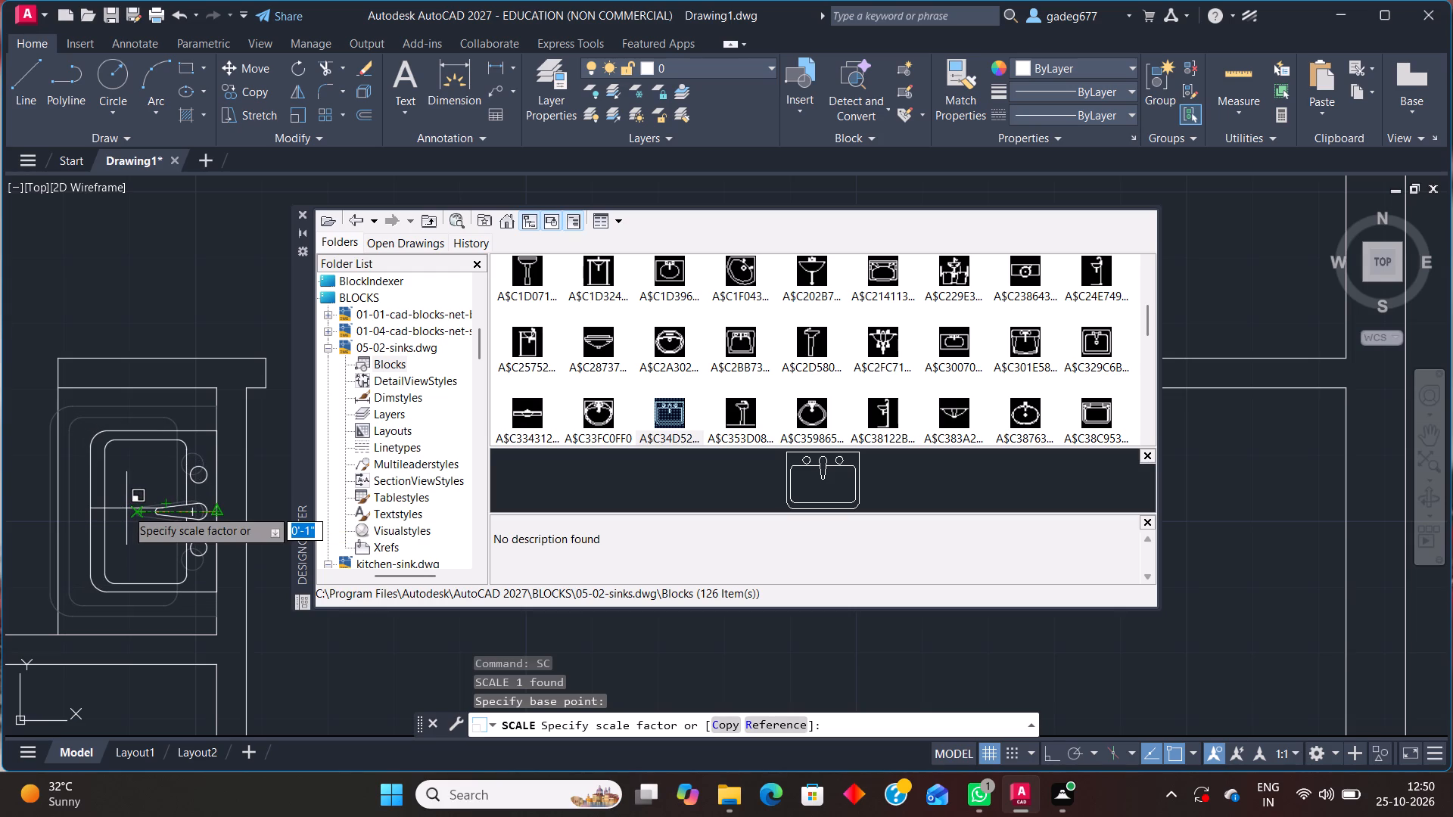
{"action": "left_click", "coordinate": [126, 509]}
Look through the blocks in 05-02-sinks.dwg for another fixture, including a preview of block 78239929.
{"action": "scroll", "coordinate": [313, 469], "scroll_direction": "down", "scroll_amount": 1}
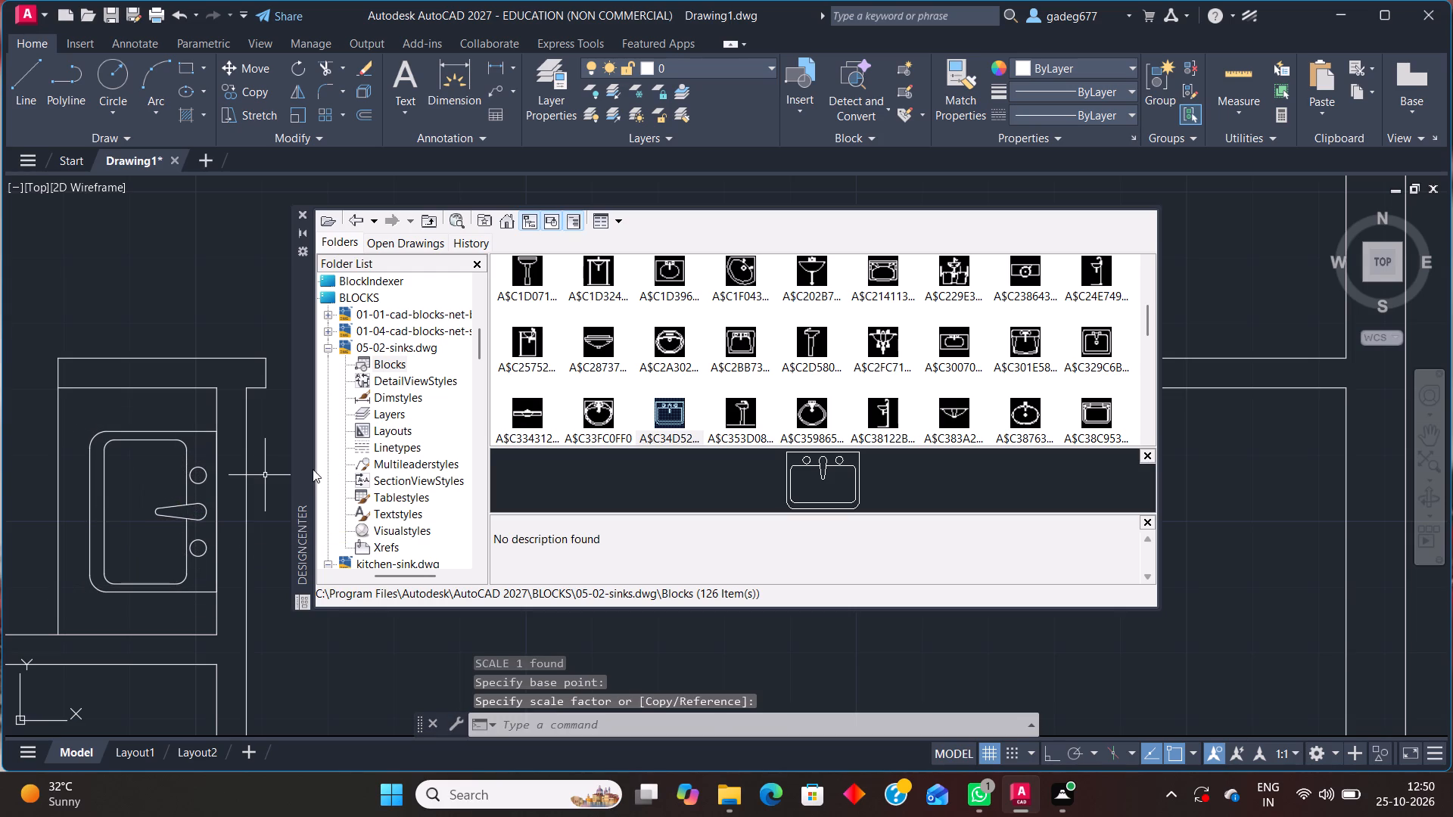
{"action": "scroll", "coordinate": [313, 469], "scroll_direction": "down", "scroll_amount": 4}
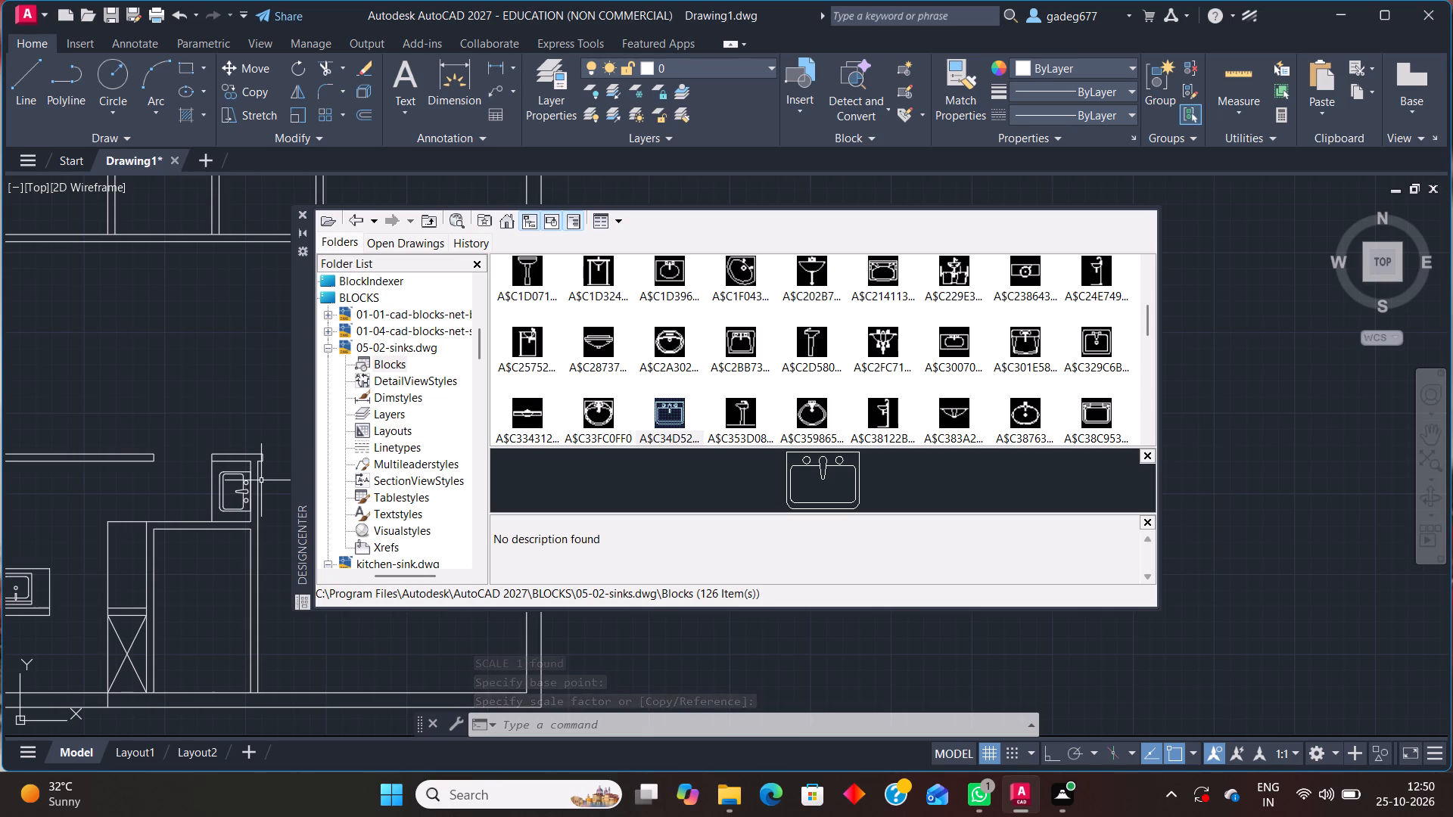
{"action": "scroll", "coordinate": [579, 355], "scroll_direction": "down", "scroll_amount": 2}
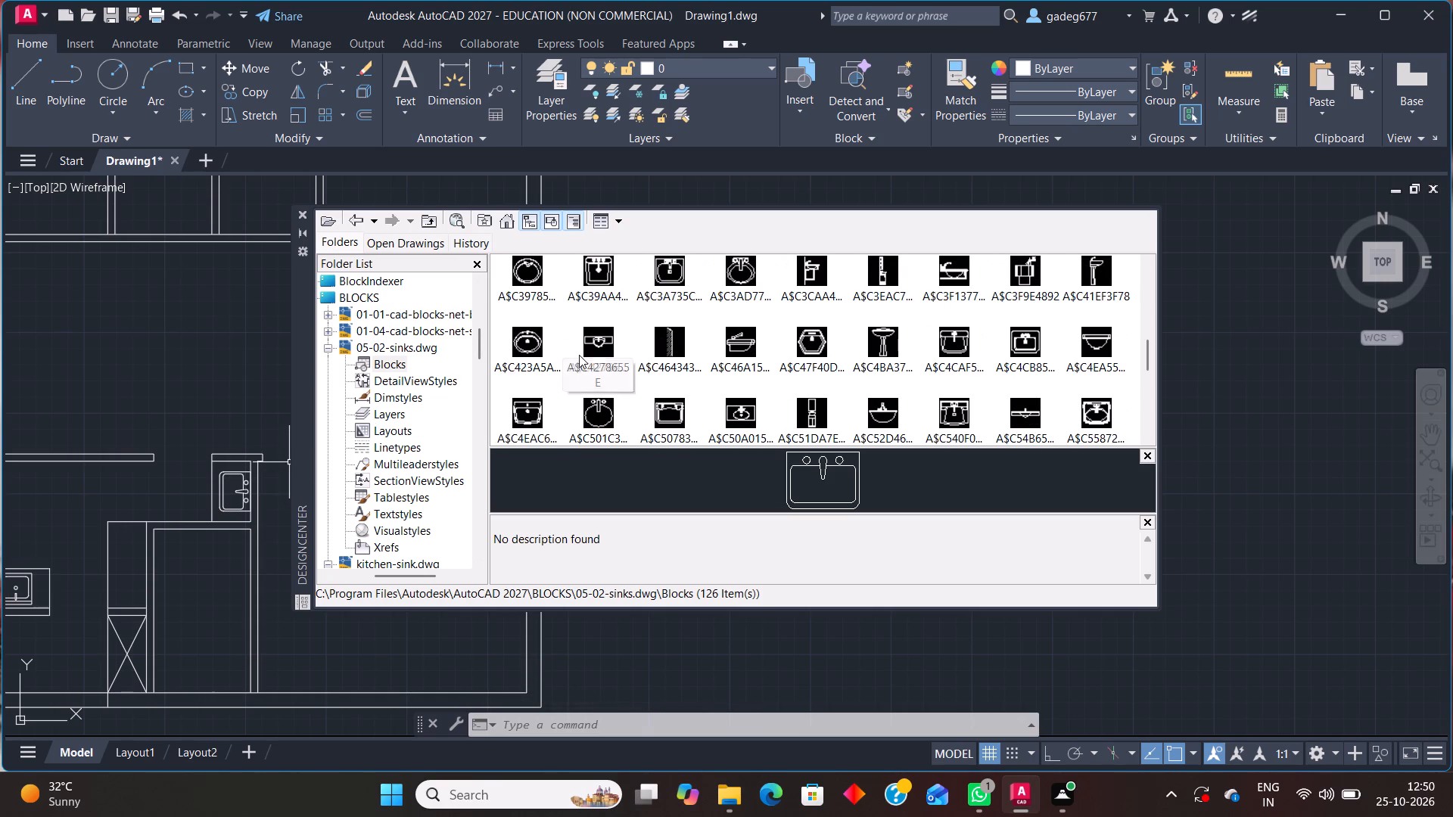
{"action": "scroll", "coordinate": [579, 355], "scroll_direction": "down", "scroll_amount": 4}
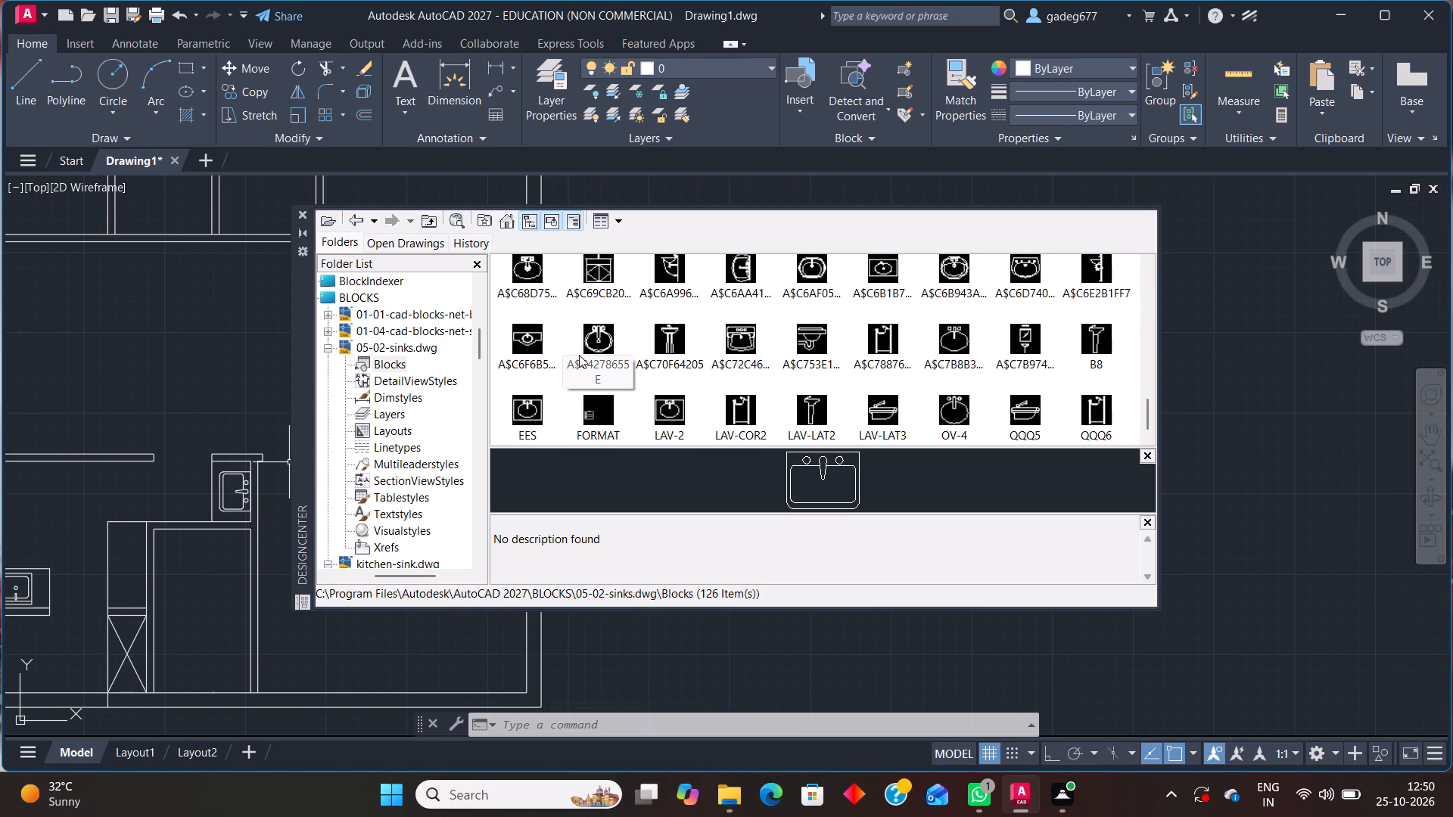
{"action": "scroll", "coordinate": [579, 355], "scroll_direction": "down", "scroll_amount": 1}
{"action": "scroll", "coordinate": [601, 333], "scroll_direction": "up", "scroll_amount": 3}
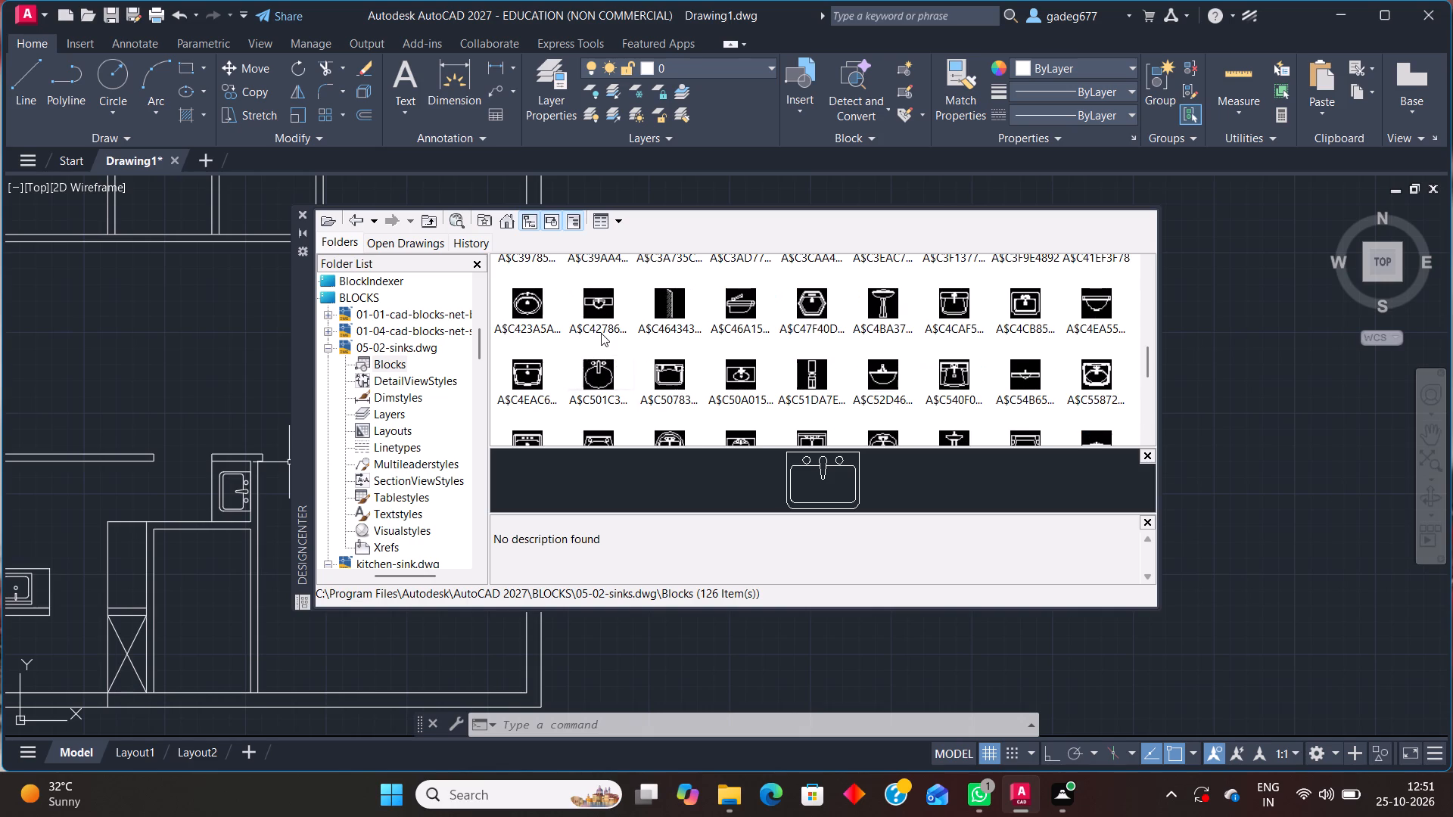
{"action": "scroll", "coordinate": [601, 333], "scroll_direction": "up", "scroll_amount": 5}
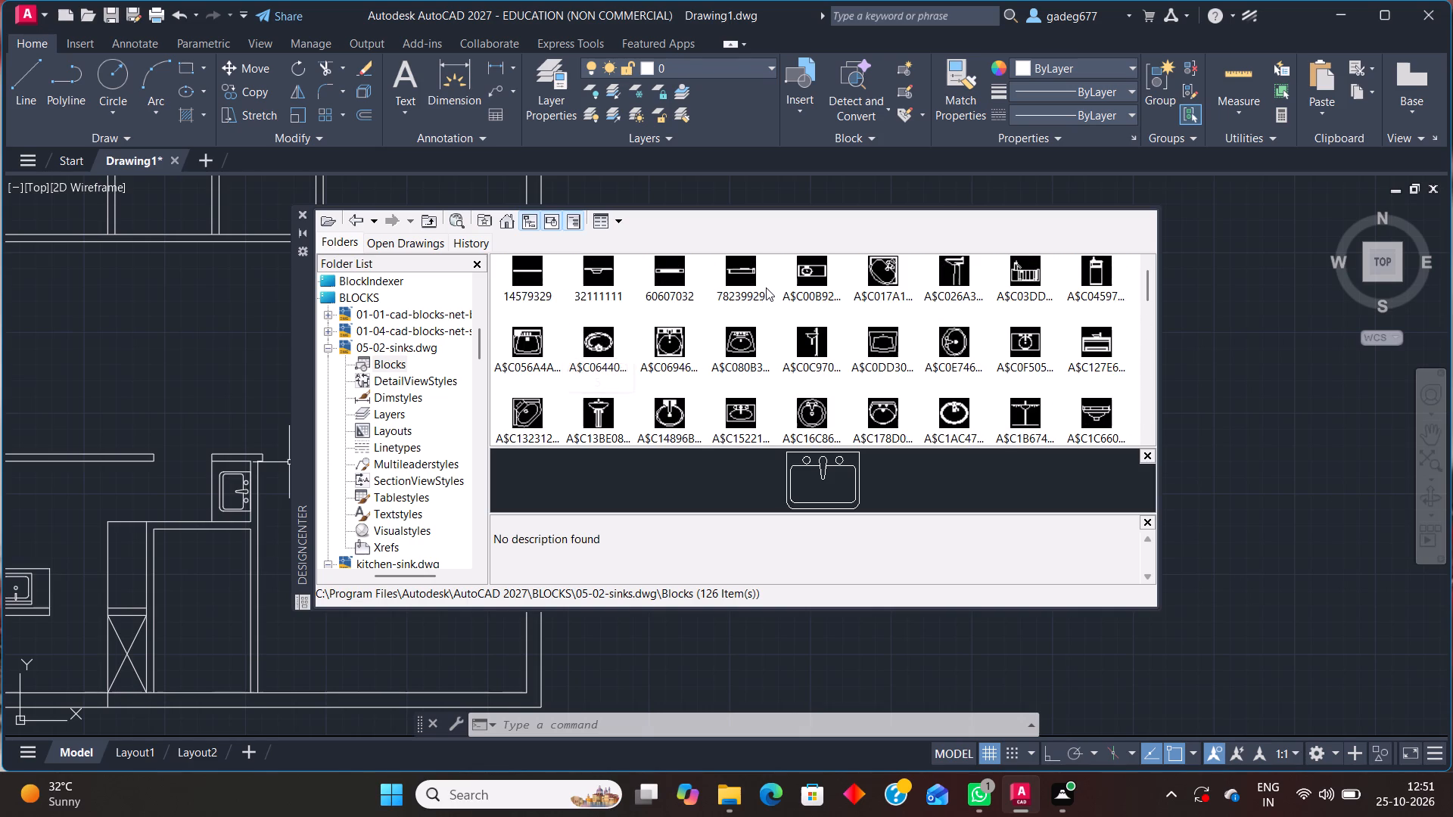
{"action": "double_click", "coordinate": [743, 282]}
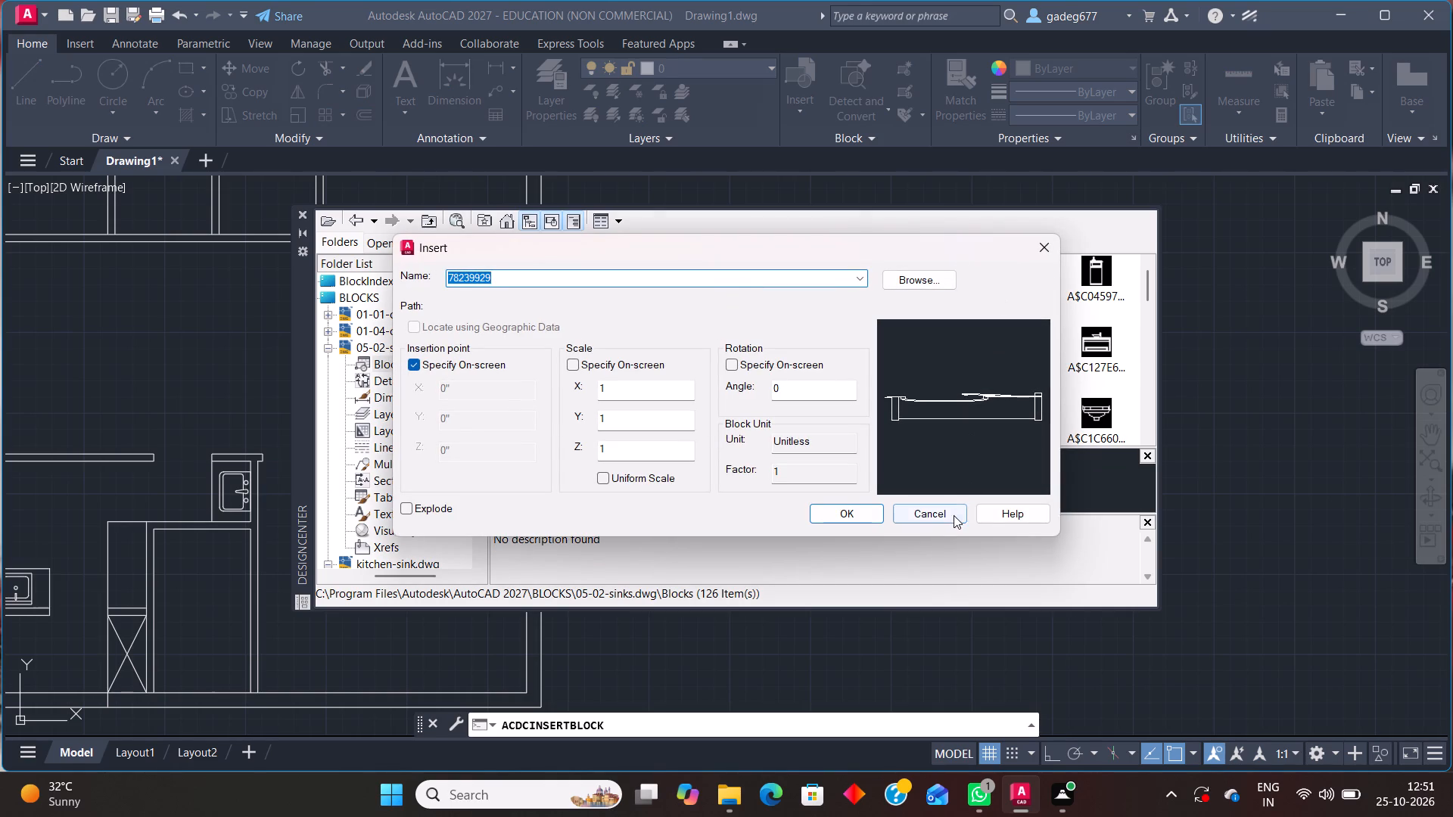
{"action": "left_click", "coordinate": [948, 511]}
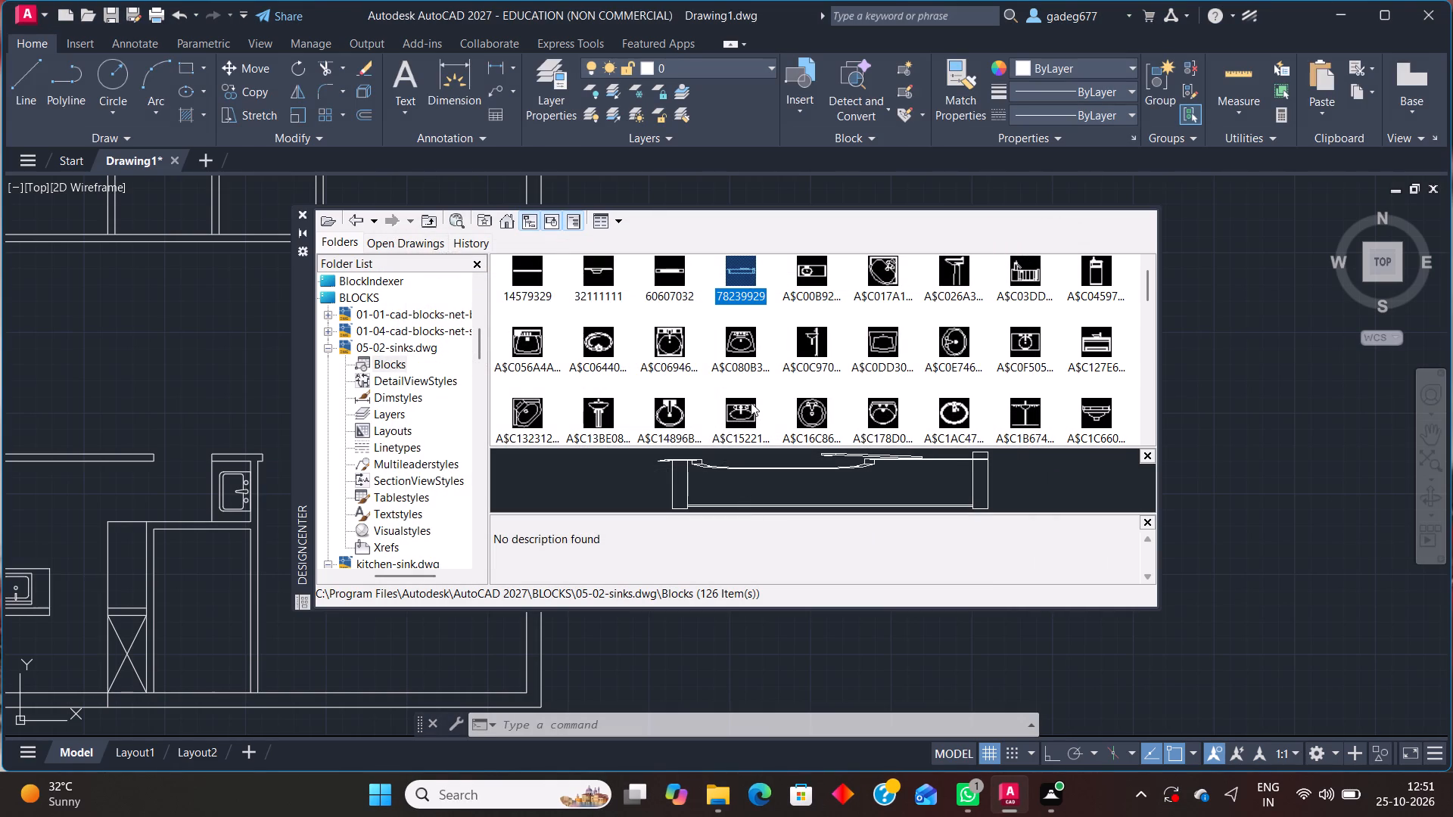
{"action": "scroll", "coordinate": [749, 384], "scroll_direction": "up", "scroll_amount": 2}
{"action": "scroll", "coordinate": [744, 388], "scroll_direction": "down", "scroll_amount": 2}
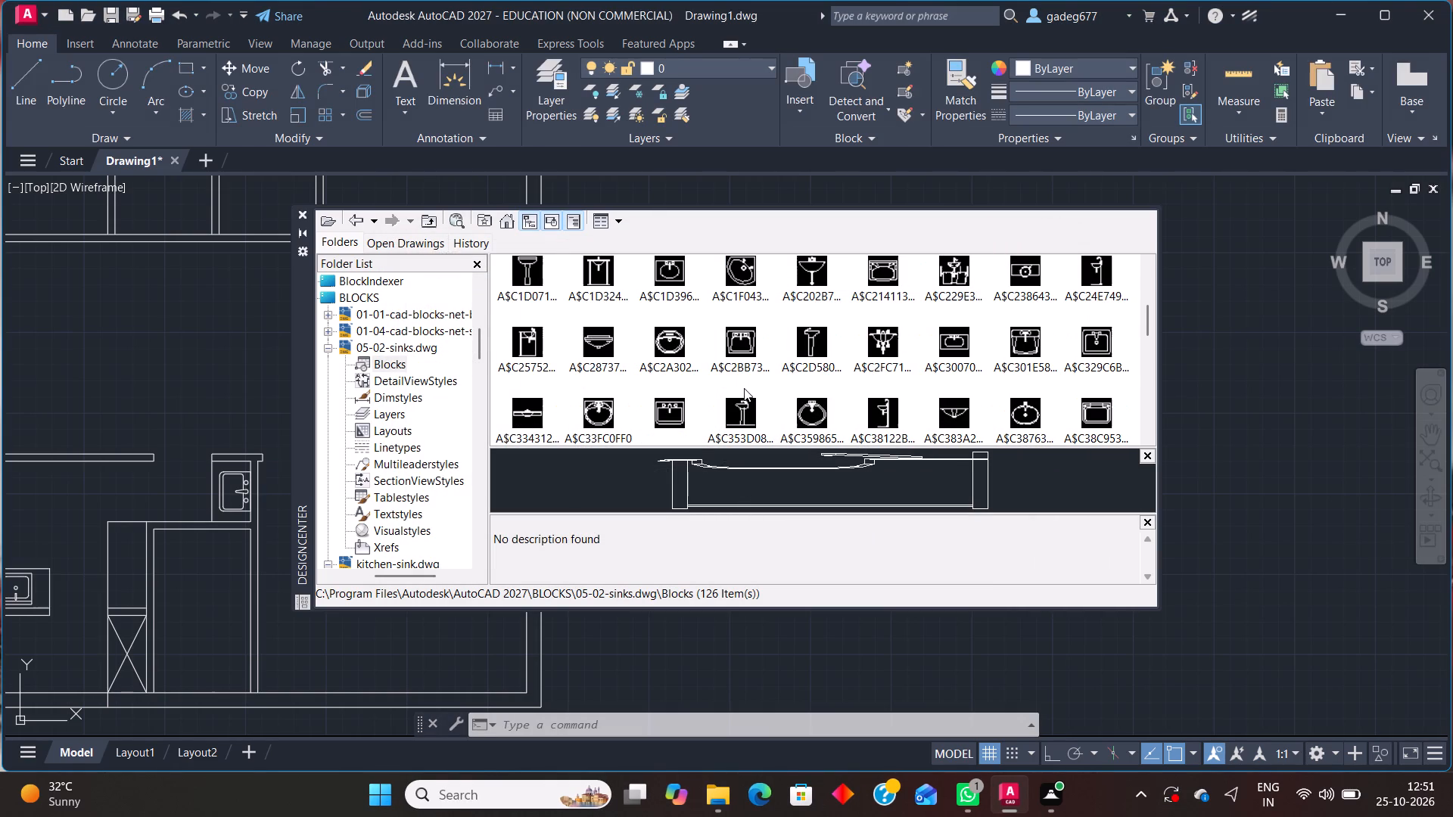
{"action": "scroll", "coordinate": [744, 388], "scroll_direction": "down", "scroll_amount": 9}
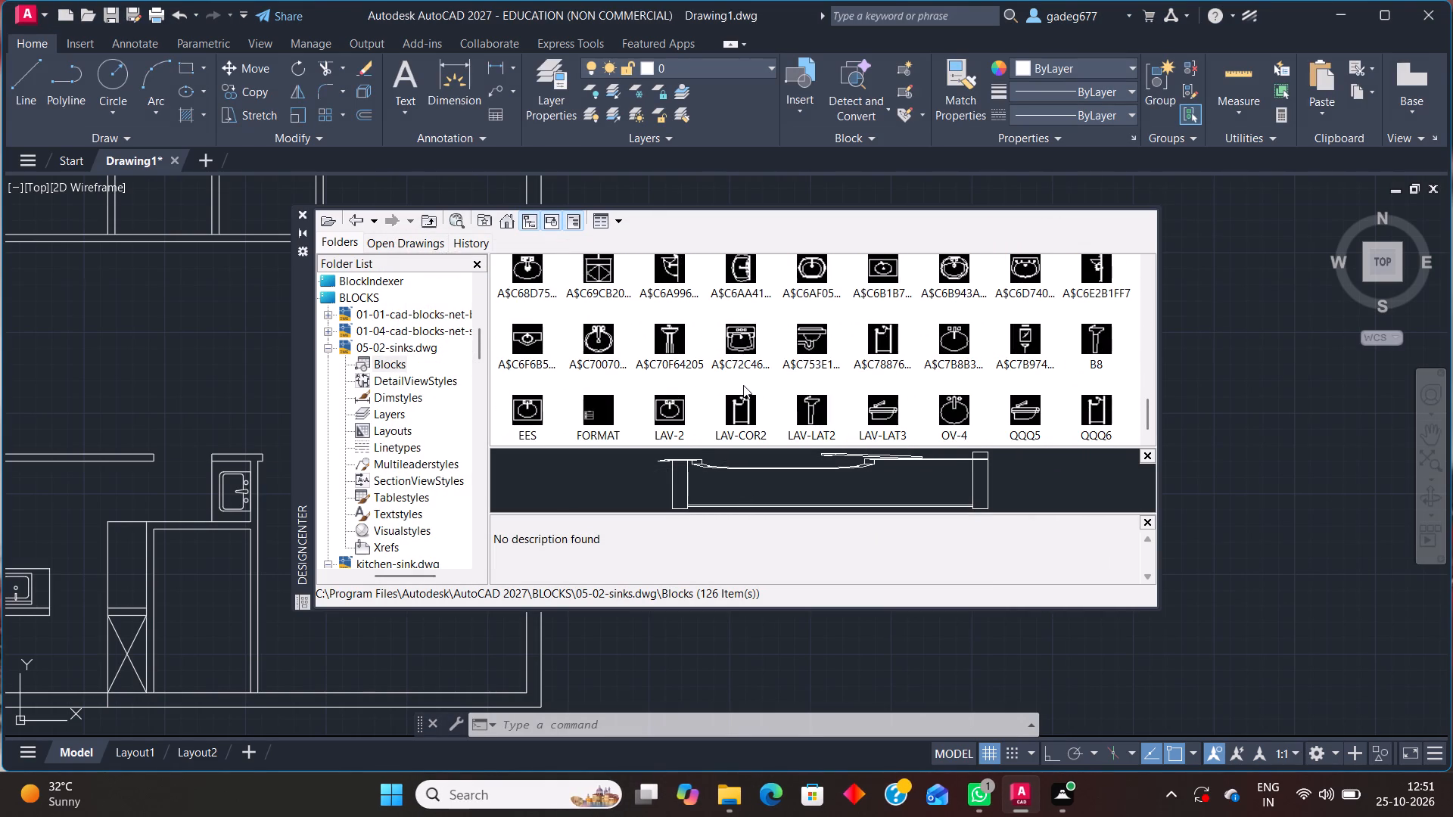
{"action": "scroll", "coordinate": [743, 385], "scroll_direction": "down", "scroll_amount": 6}
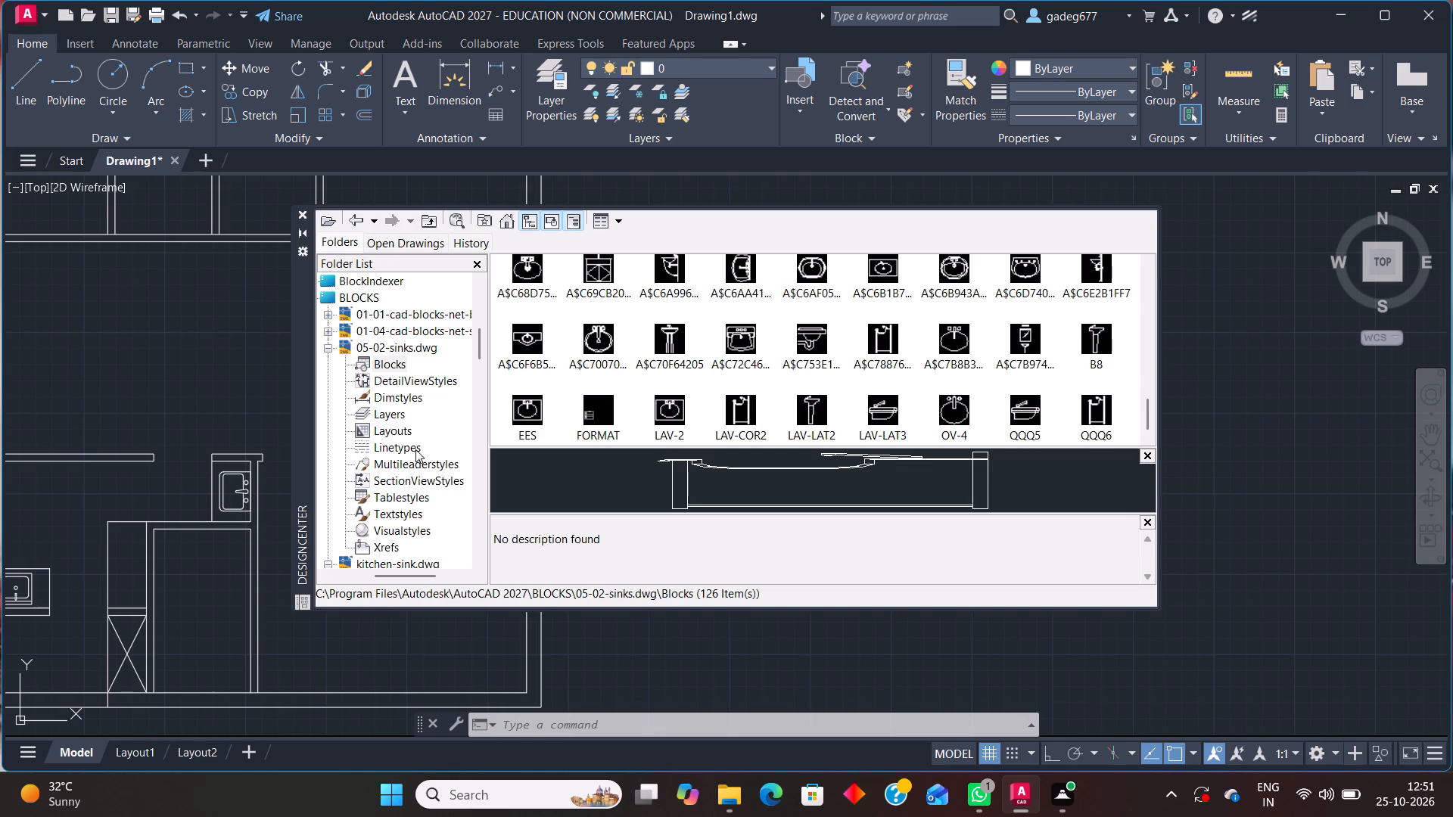
Look through the sofa blocks in 01-04-cad-blocks-net-sofas.dwg for a suitable furniture block.
{"action": "left_click", "coordinate": [429, 330]}
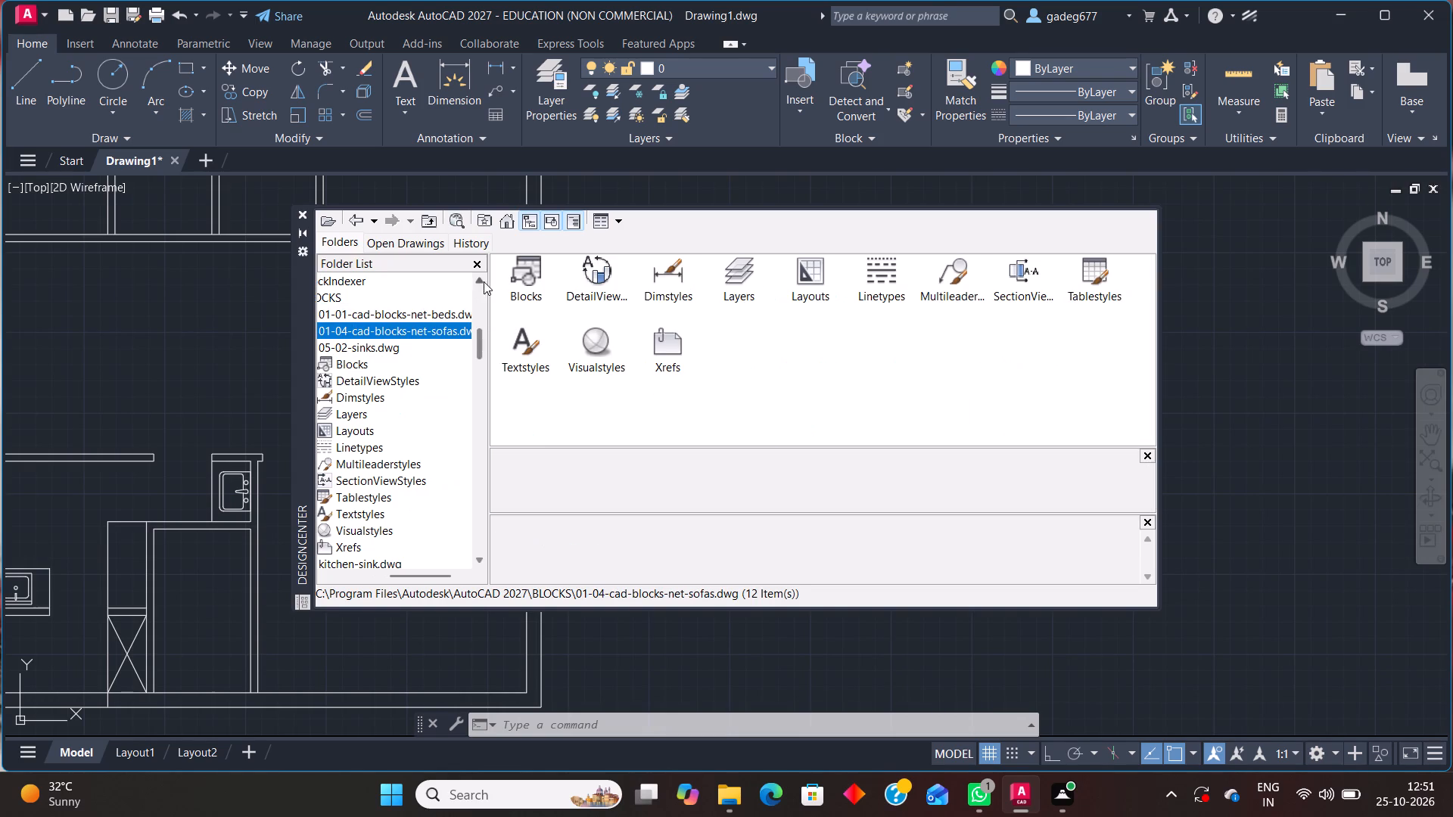
{"action": "double_click", "coordinate": [521, 272]}
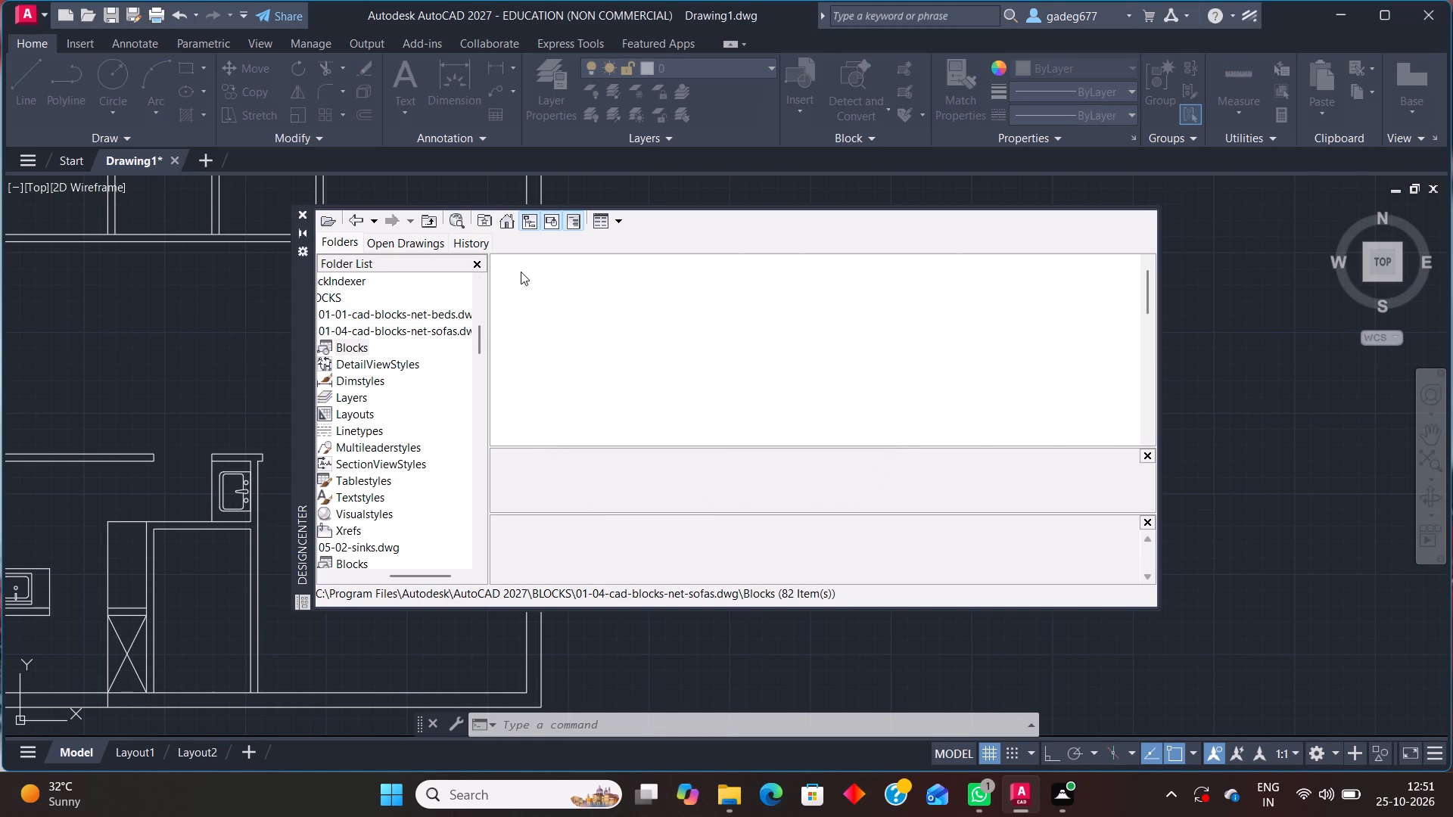
{"action": "scroll", "coordinate": [521, 272], "scroll_direction": "down", "scroll_amount": 3}
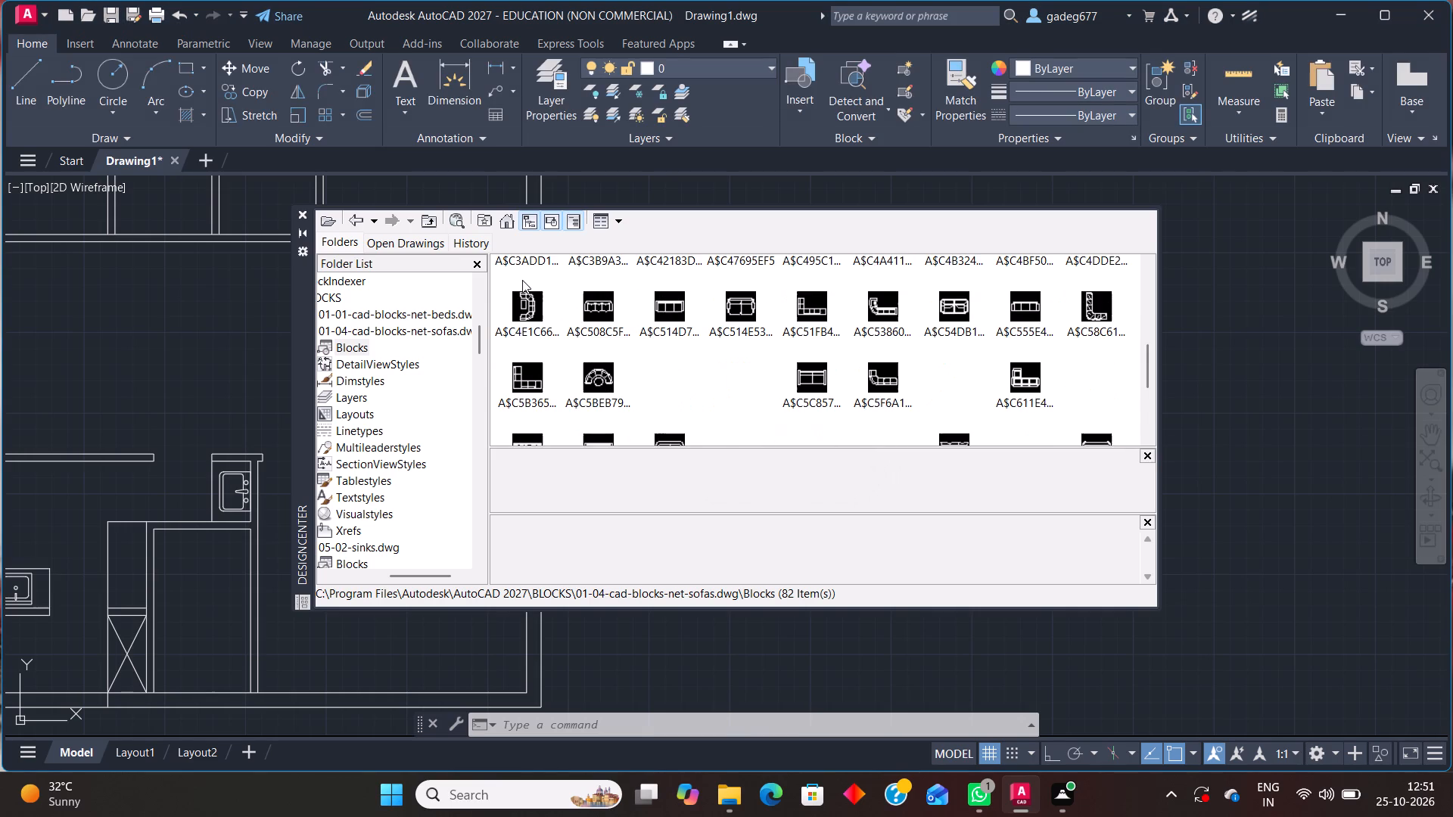
{"action": "scroll", "coordinate": [522, 280], "scroll_direction": "down", "scroll_amount": 2}
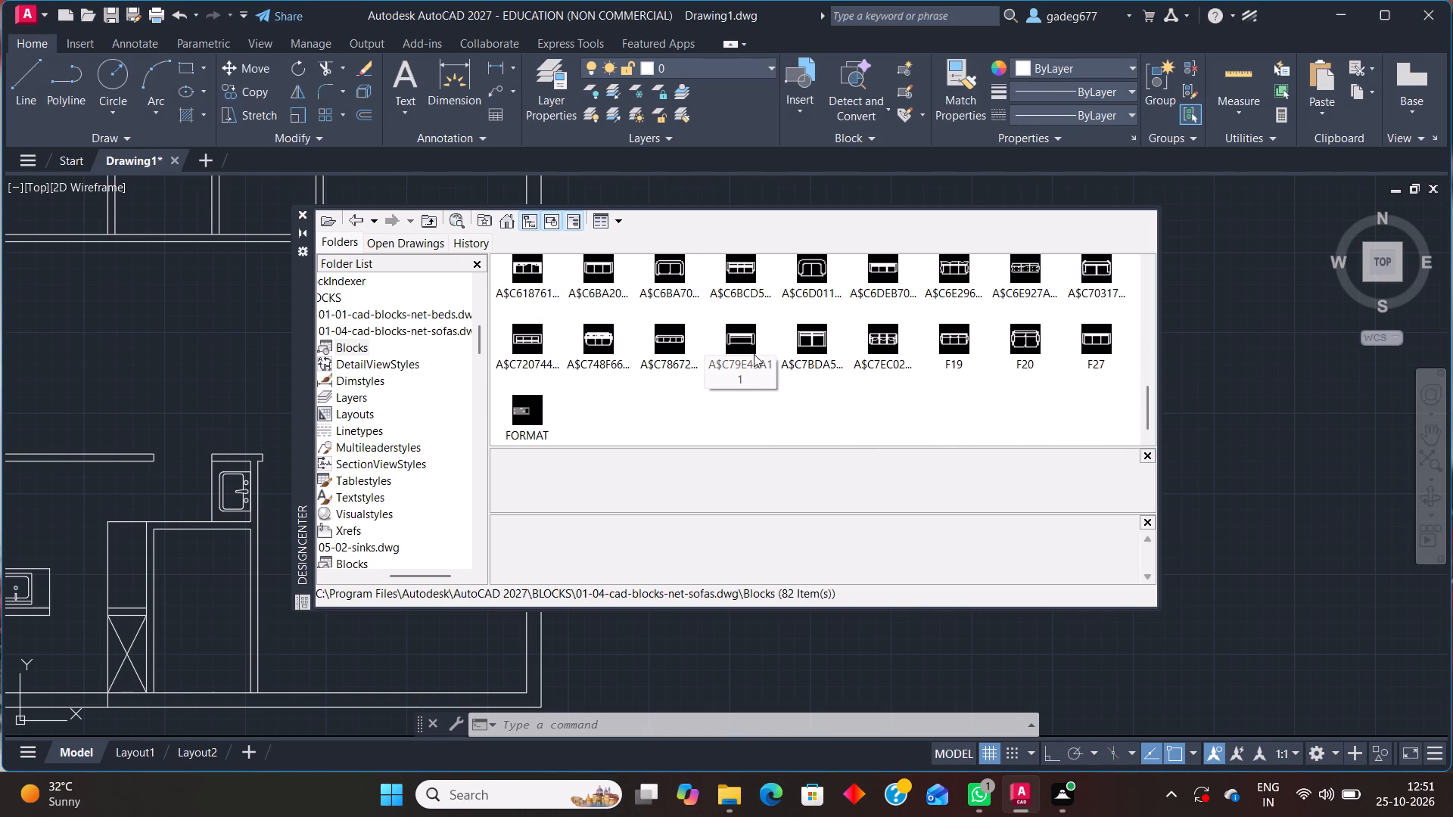
{"action": "scroll", "coordinate": [744, 362], "scroll_direction": "up", "scroll_amount": 3}
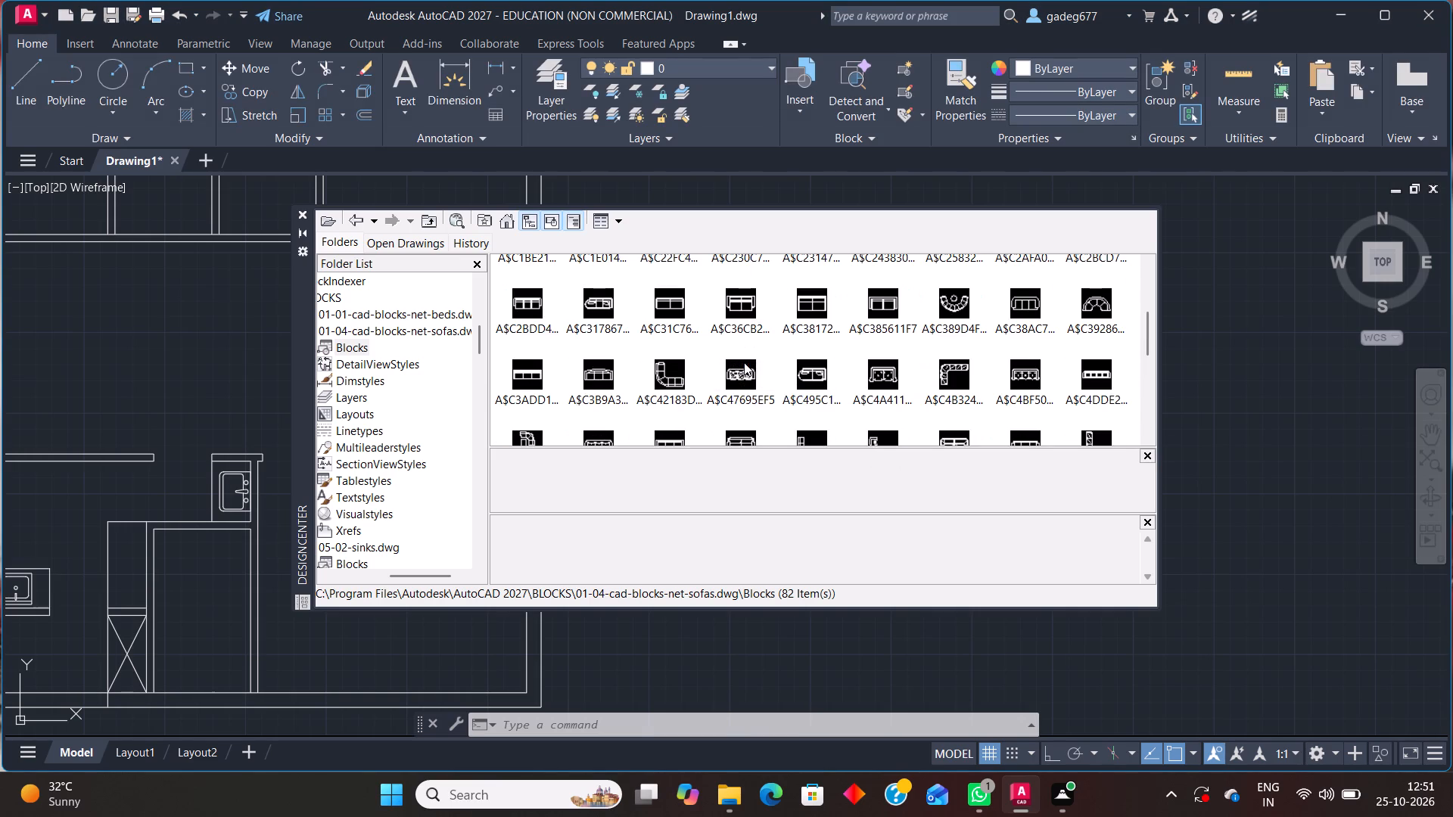
{"action": "scroll", "coordinate": [744, 362], "scroll_direction": "up", "scroll_amount": 2}
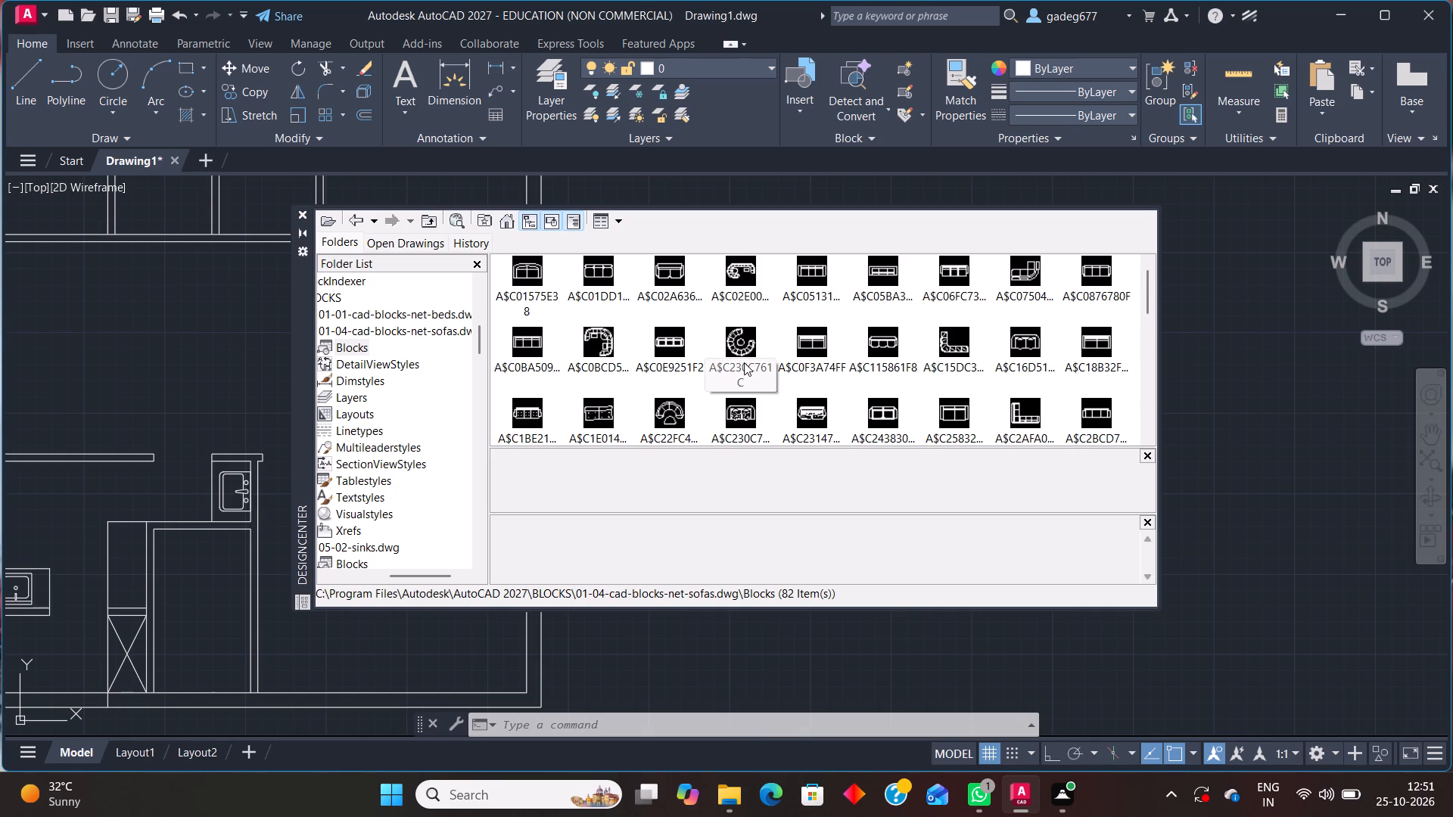
{"action": "scroll", "coordinate": [744, 362], "scroll_direction": "down", "scroll_amount": 2}
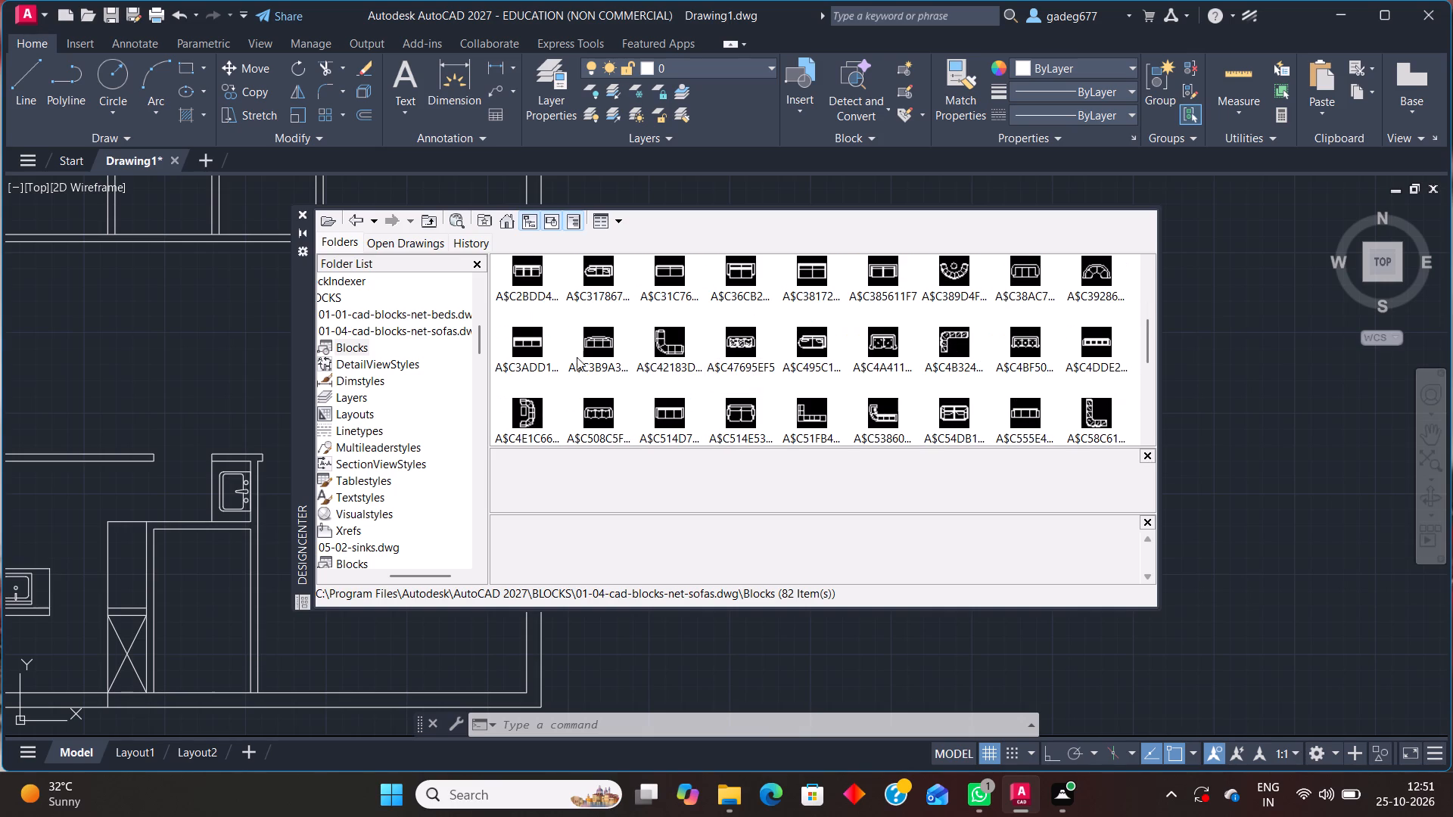
Look through the blocks in kitchen-sink.dwg for a further kitchen fixture.
{"action": "double_click", "coordinate": [437, 314]}
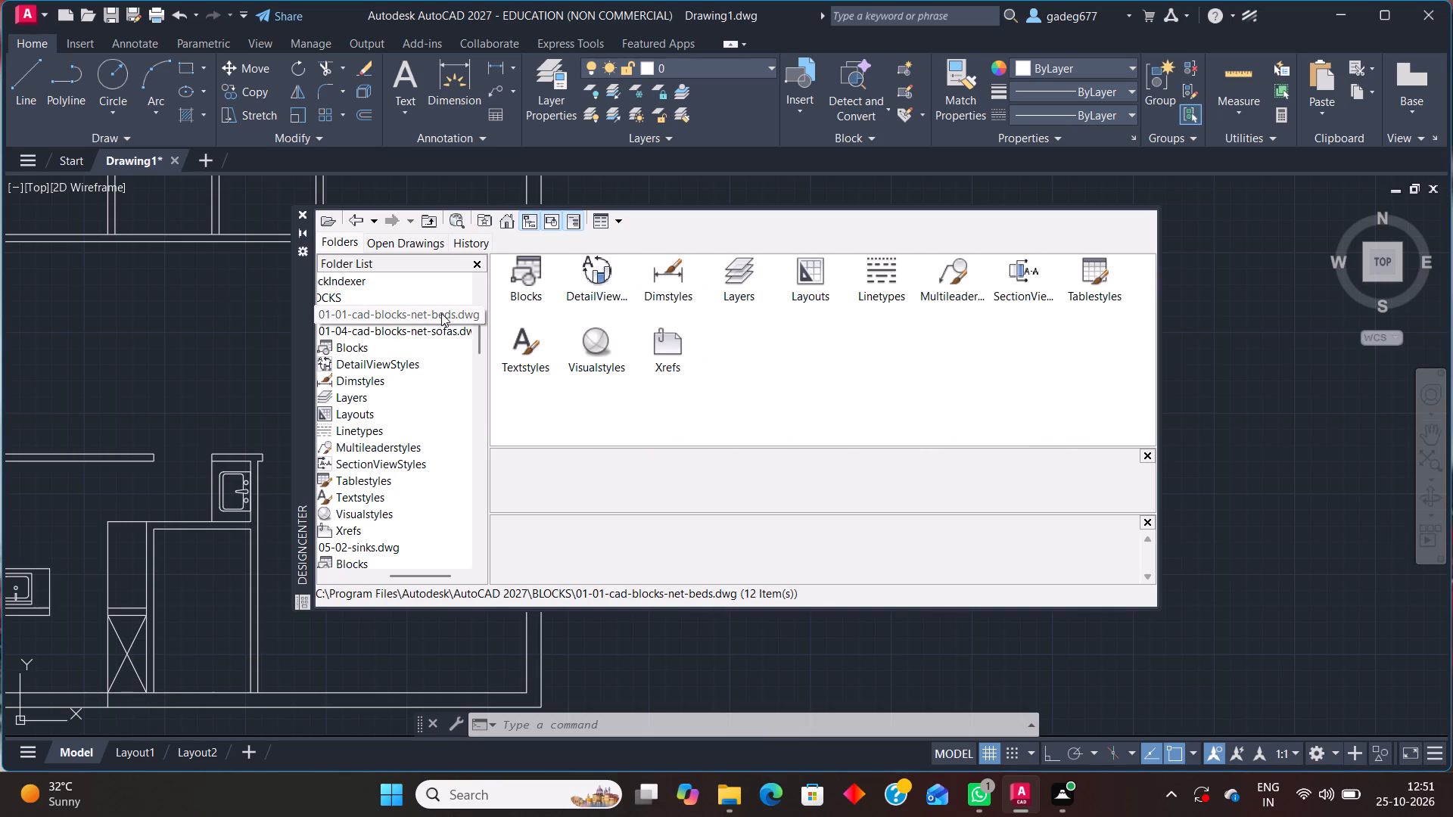
{"action": "scroll", "coordinate": [391, 461], "scroll_direction": "down", "scroll_amount": 3}
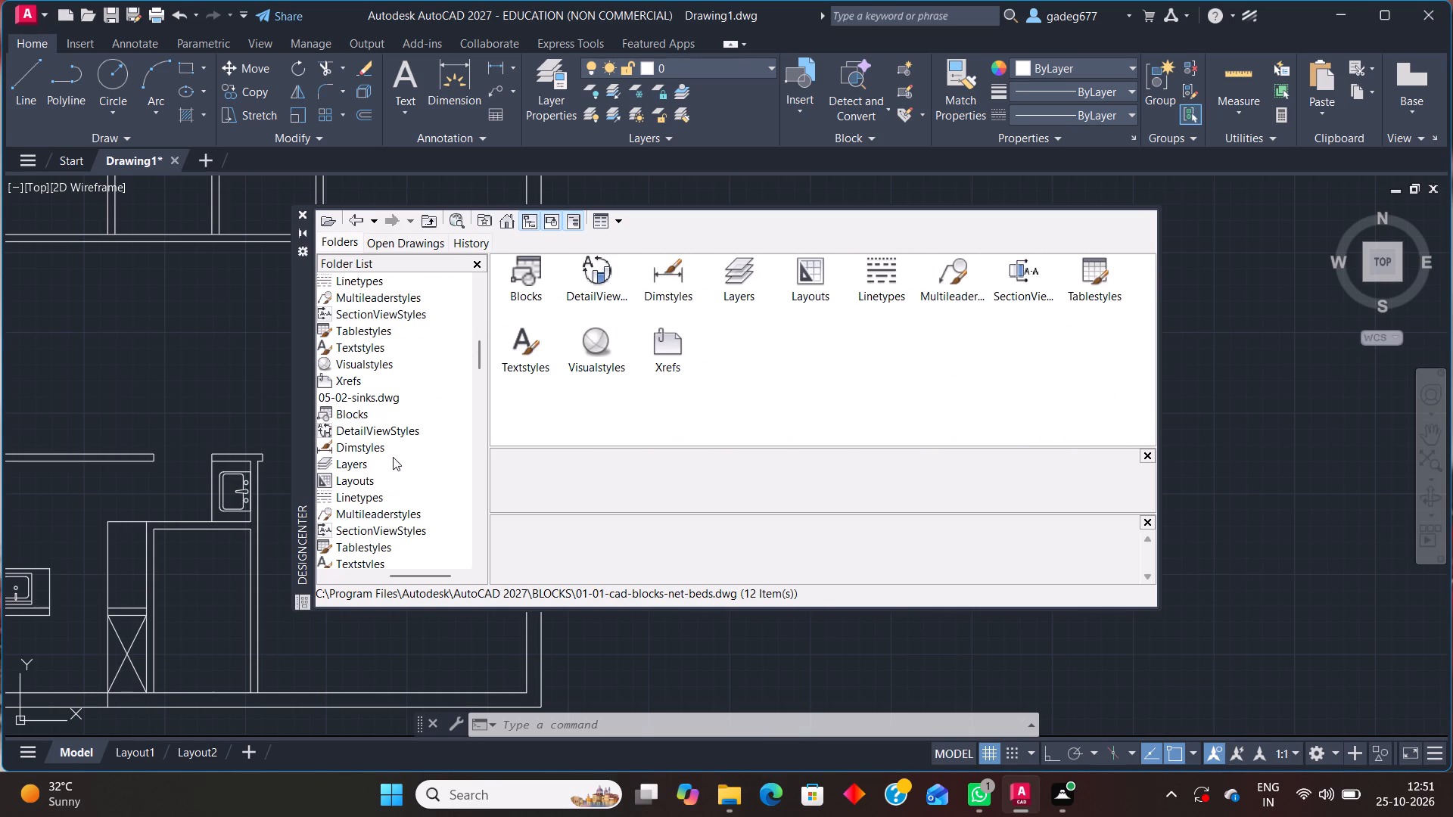
{"action": "scroll", "coordinate": [393, 457], "scroll_direction": "down", "scroll_amount": 2}
{"action": "left_click", "coordinate": [359, 530]}
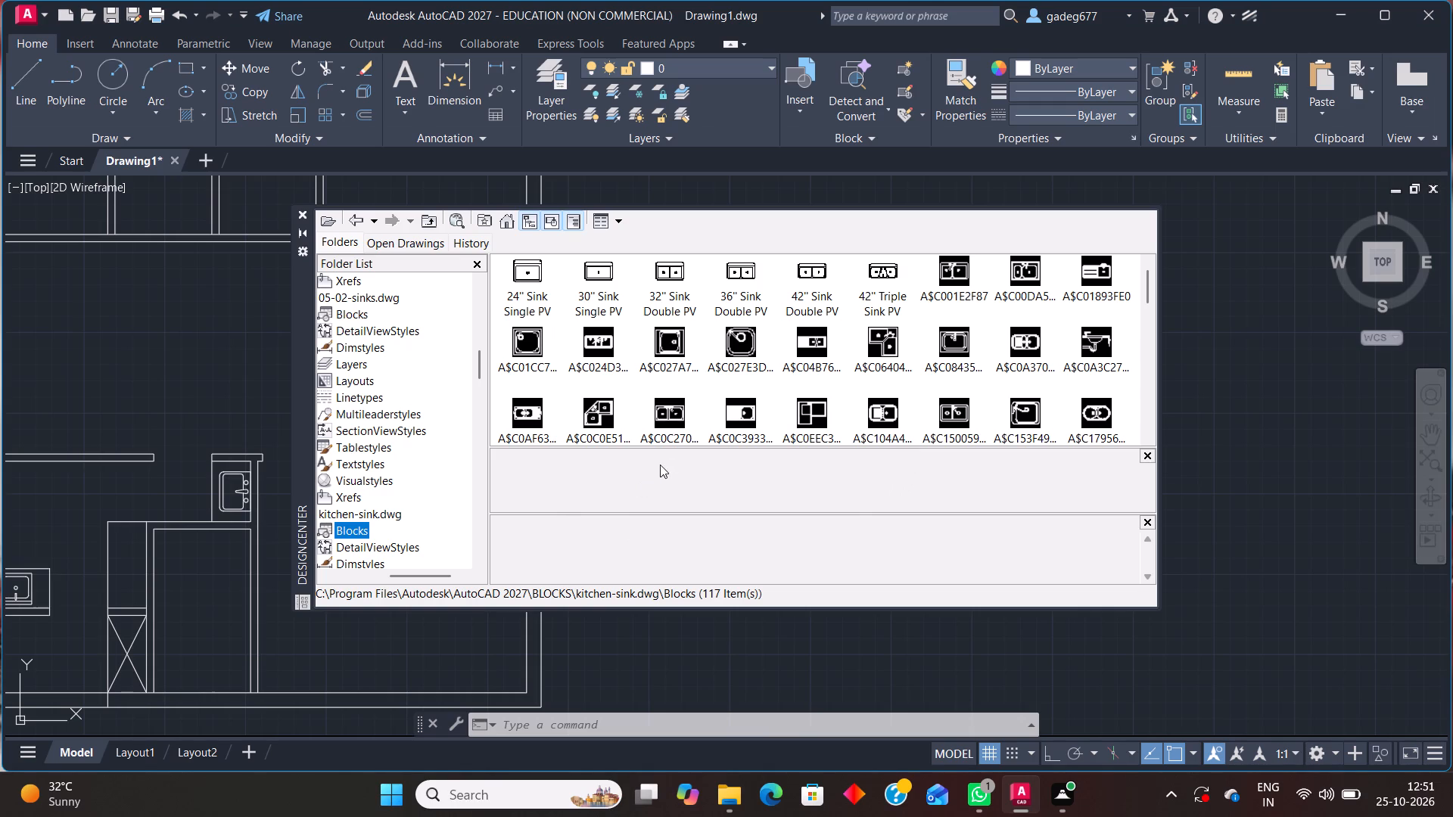
{"action": "scroll", "coordinate": [737, 406], "scroll_direction": "down", "scroll_amount": 7}
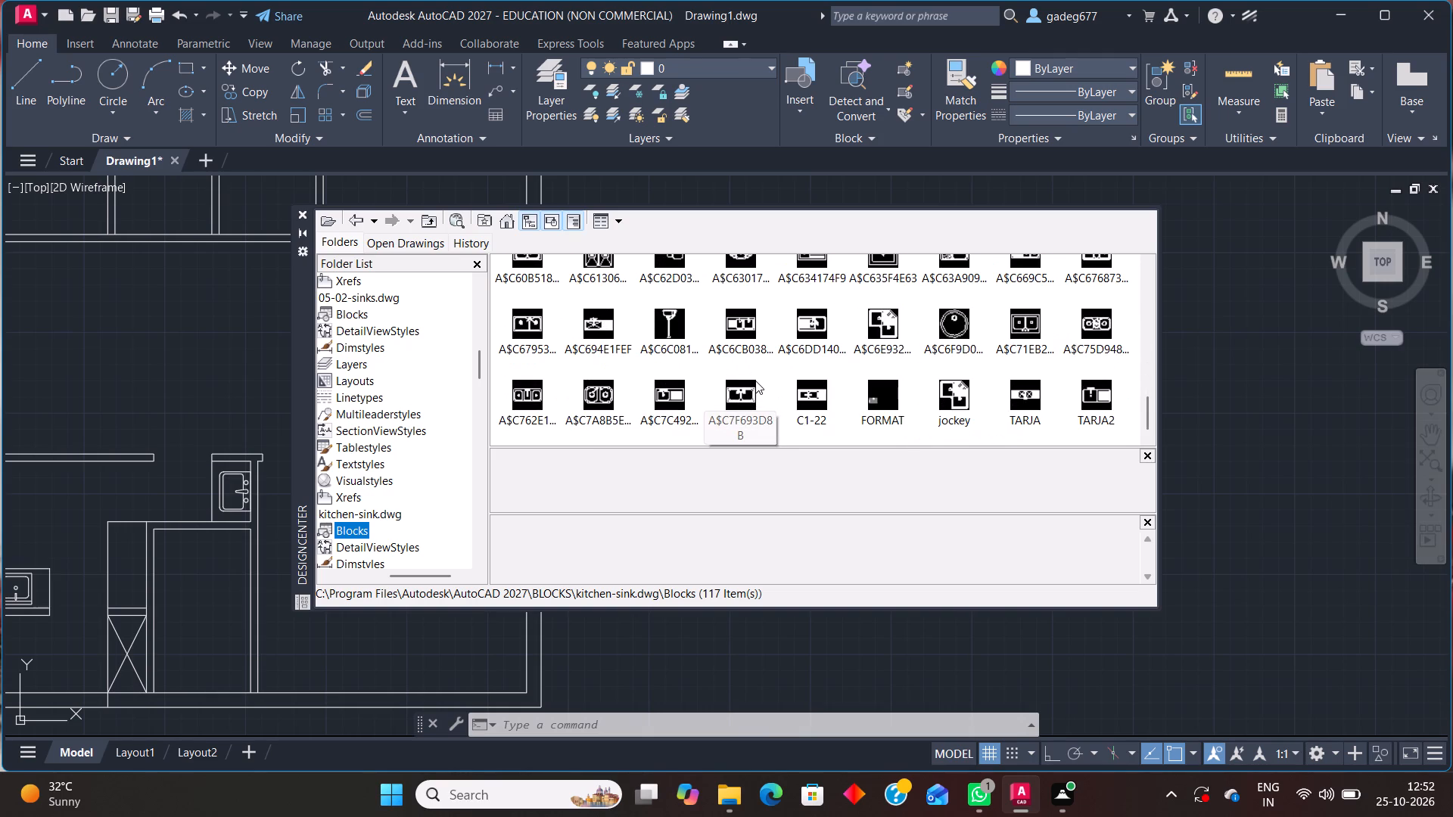
{"action": "scroll", "coordinate": [756, 380], "scroll_direction": "down", "scroll_amount": 2}
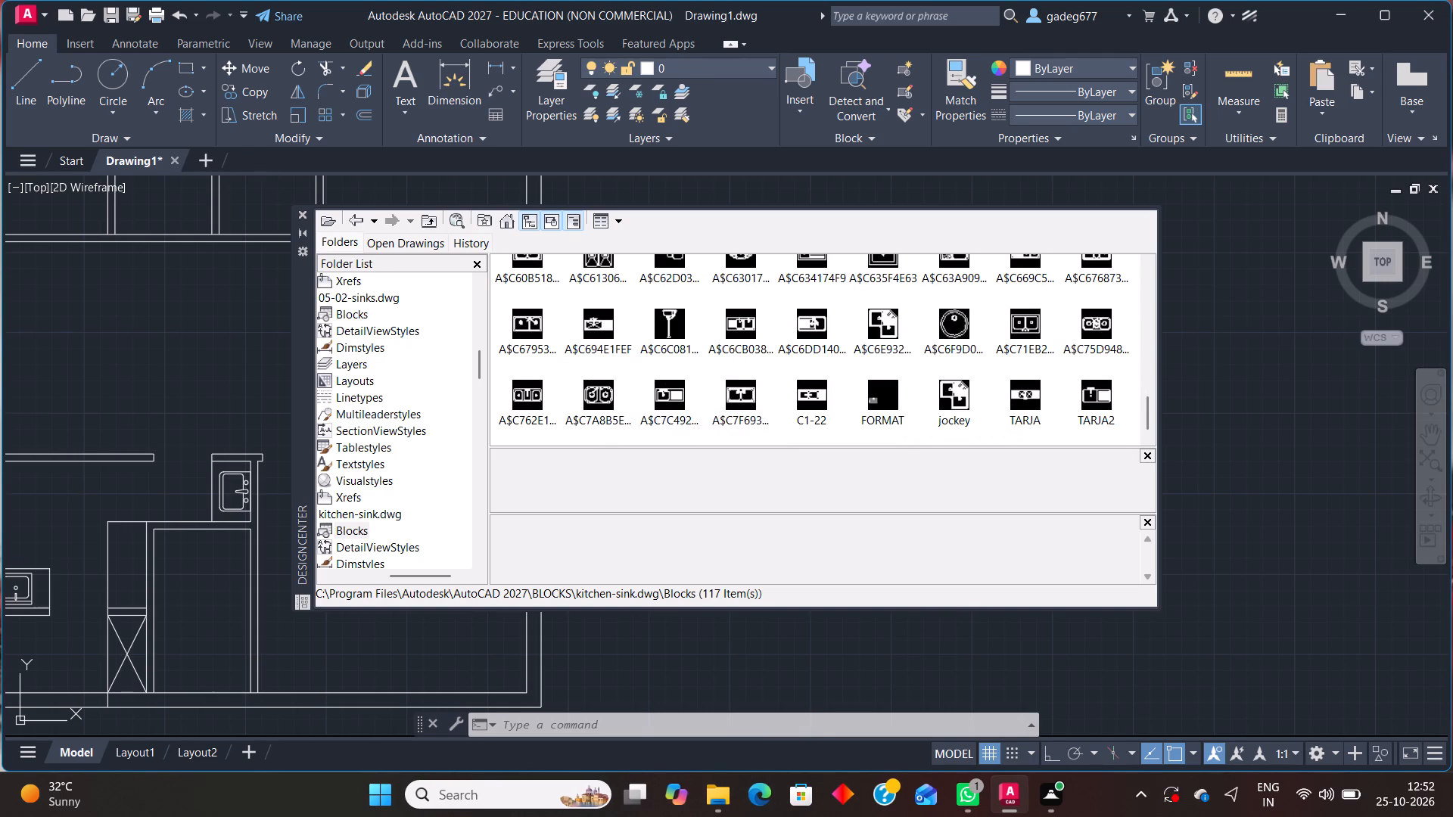
{"action": "scroll", "coordinate": [378, 502], "scroll_direction": "down", "scroll_amount": 4}
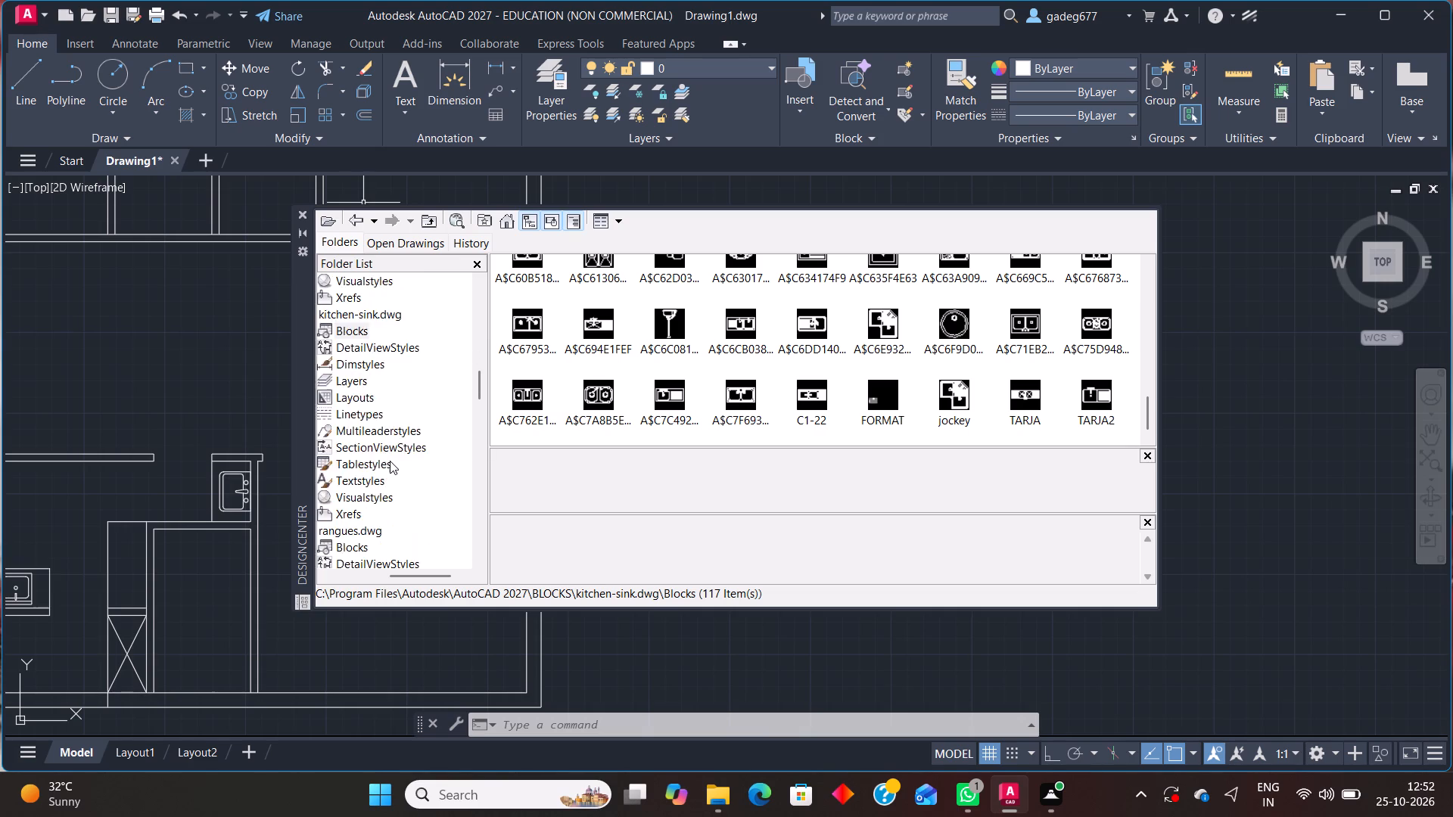
Look through the other block drawings in the folder list and the visual styles of 01-01-cad-blocks-net-beds.dwg.
{"action": "scroll", "coordinate": [390, 461], "scroll_direction": "down", "scroll_amount": 4}
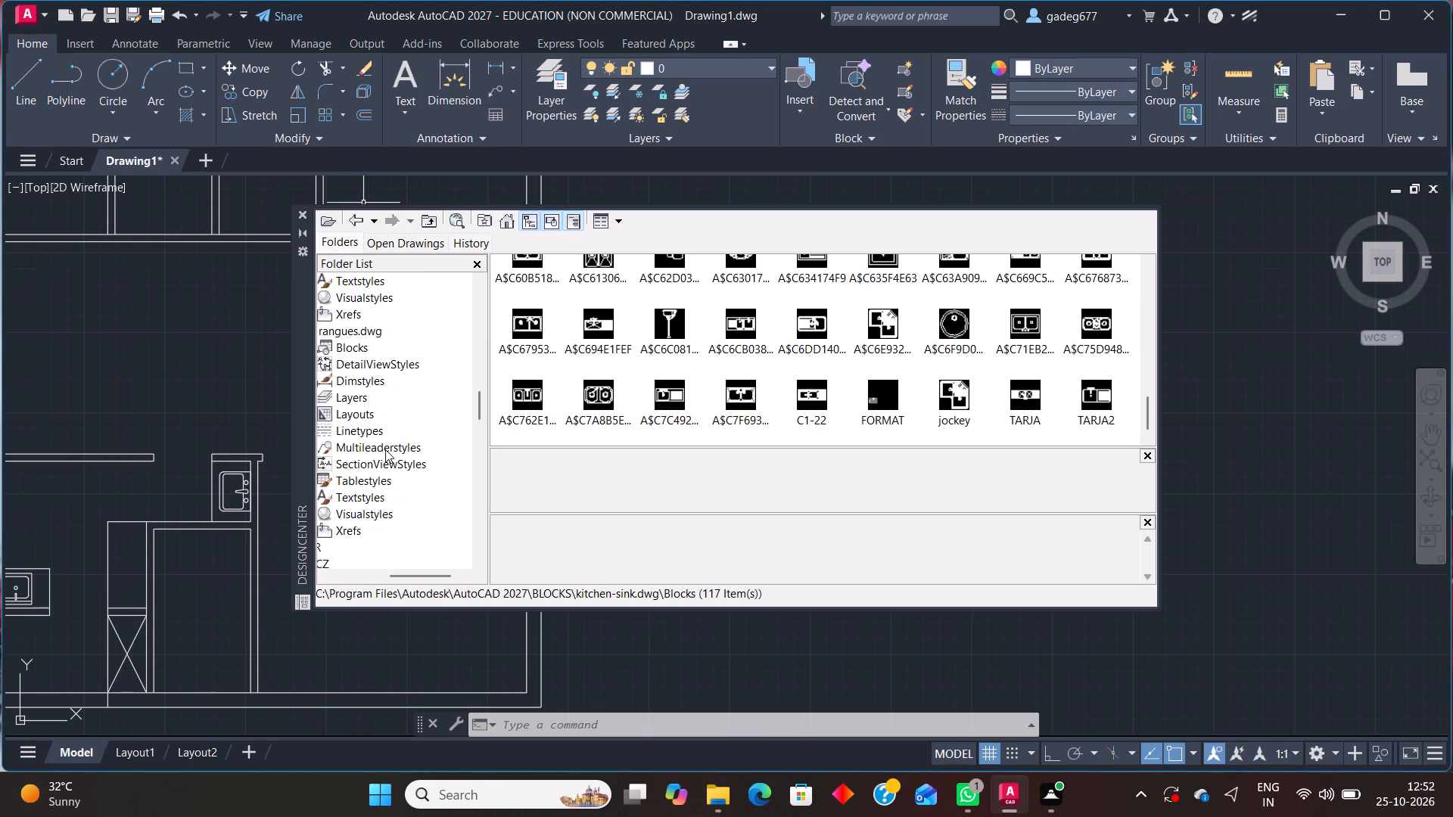
{"action": "scroll", "coordinate": [383, 449], "scroll_direction": "down", "scroll_amount": 2}
{"action": "scroll", "coordinate": [383, 449], "scroll_direction": "up", "scroll_amount": 8}
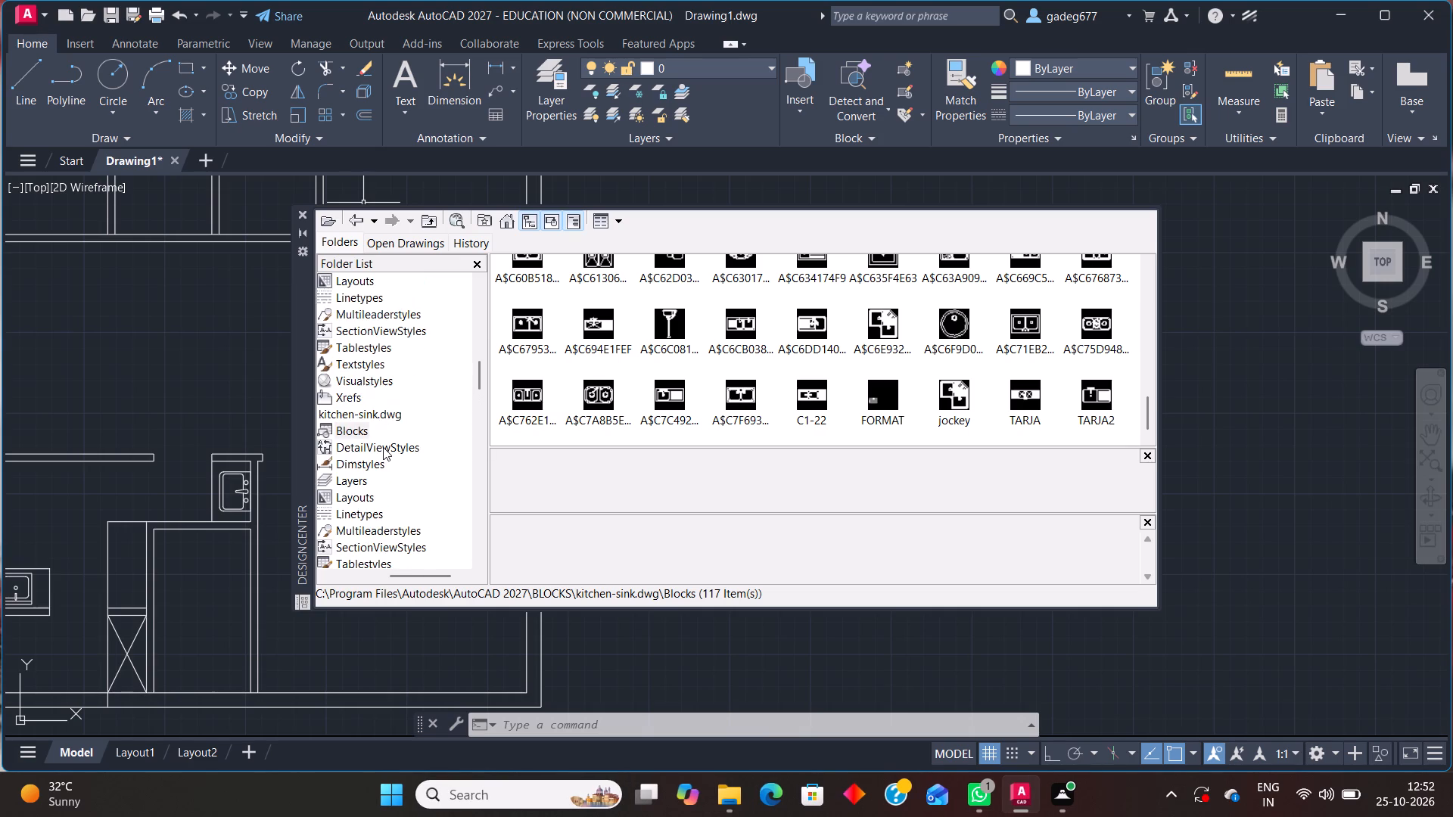
{"action": "scroll", "coordinate": [383, 447], "scroll_direction": "up", "scroll_amount": 4}
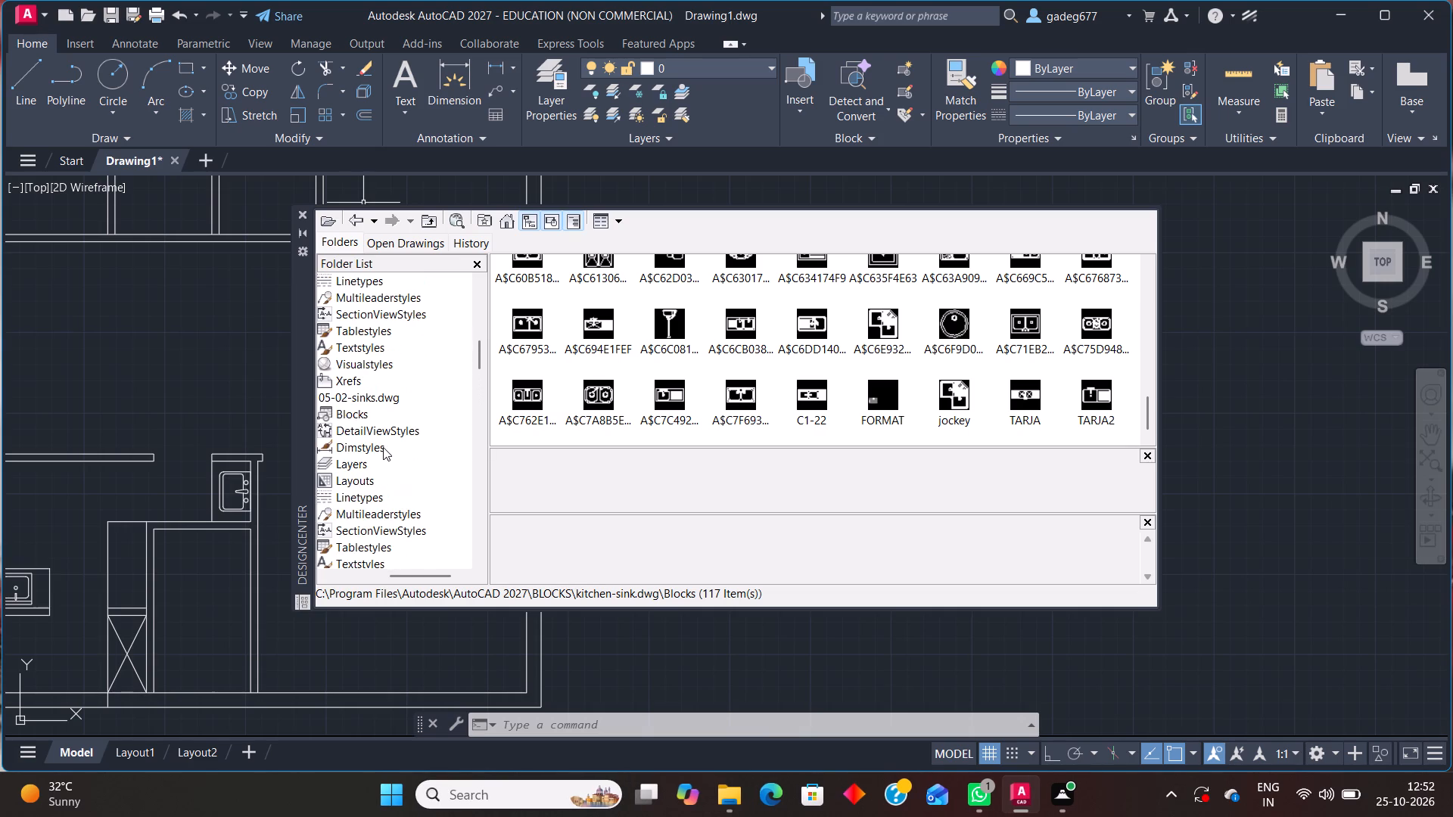
{"action": "scroll", "coordinate": [383, 447], "scroll_direction": "up", "scroll_amount": 4}
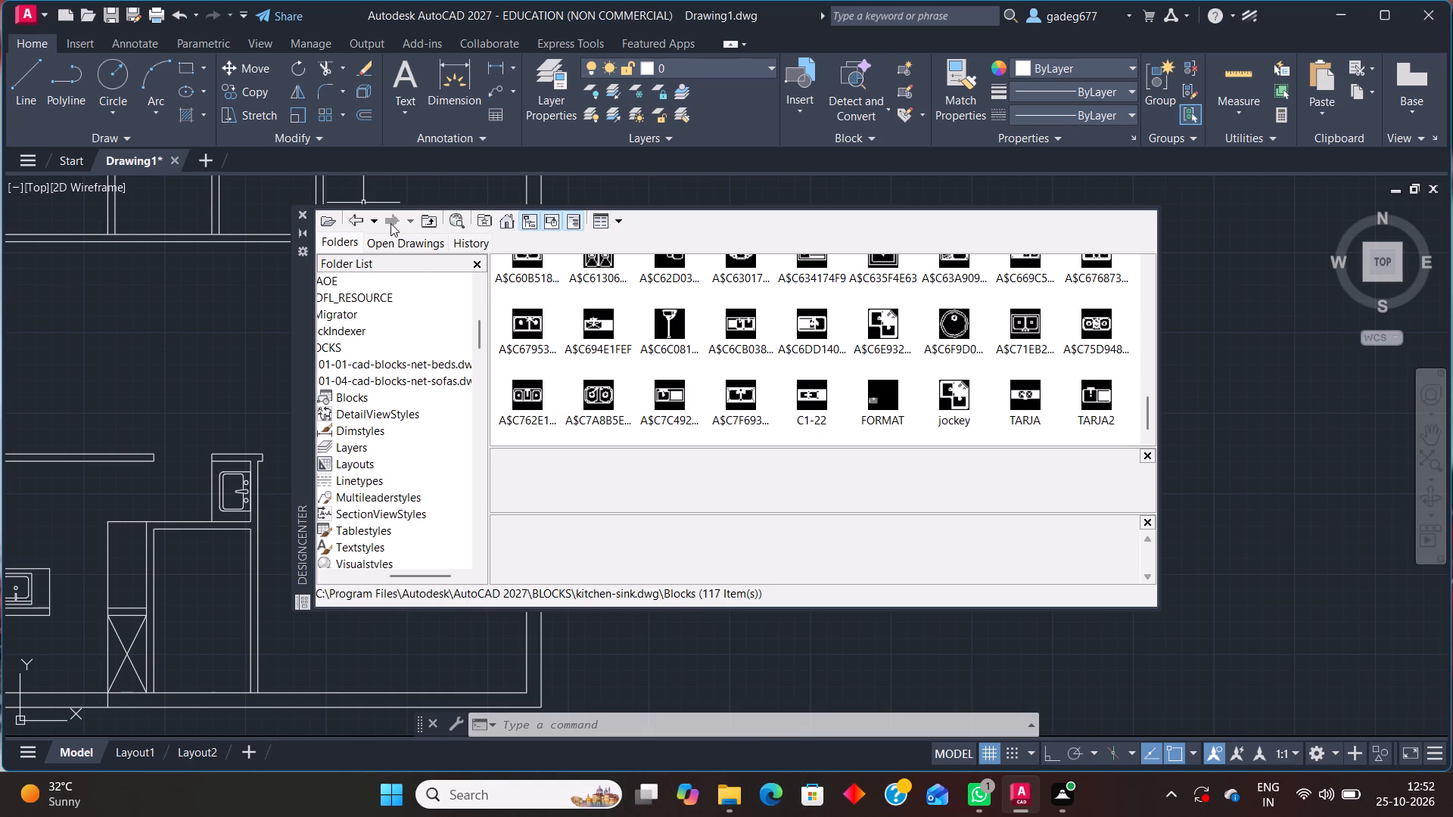
{"action": "left_click", "coordinate": [362, 214]}
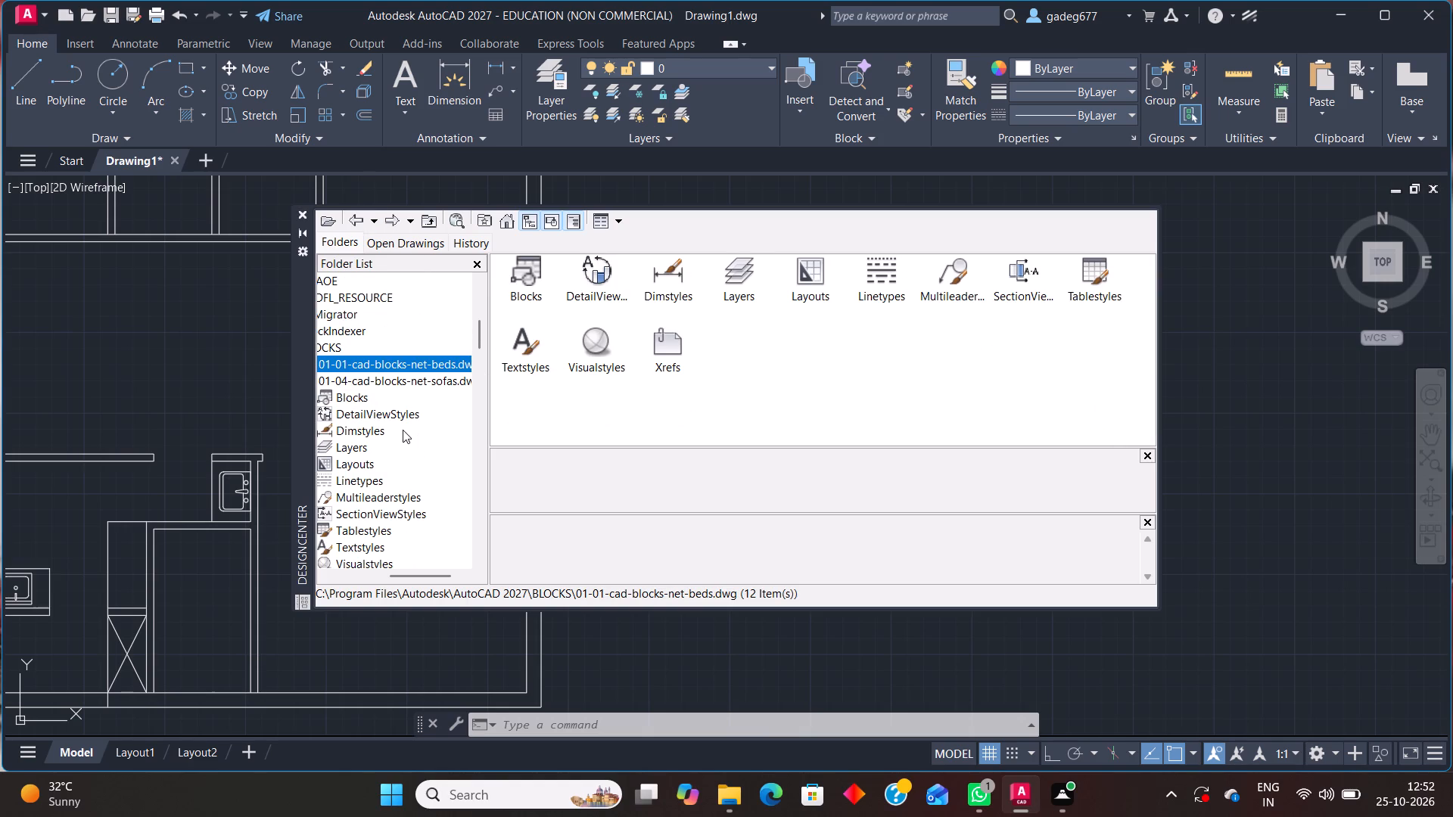
{"action": "scroll", "coordinate": [377, 446], "scroll_direction": "down", "scroll_amount": 3}
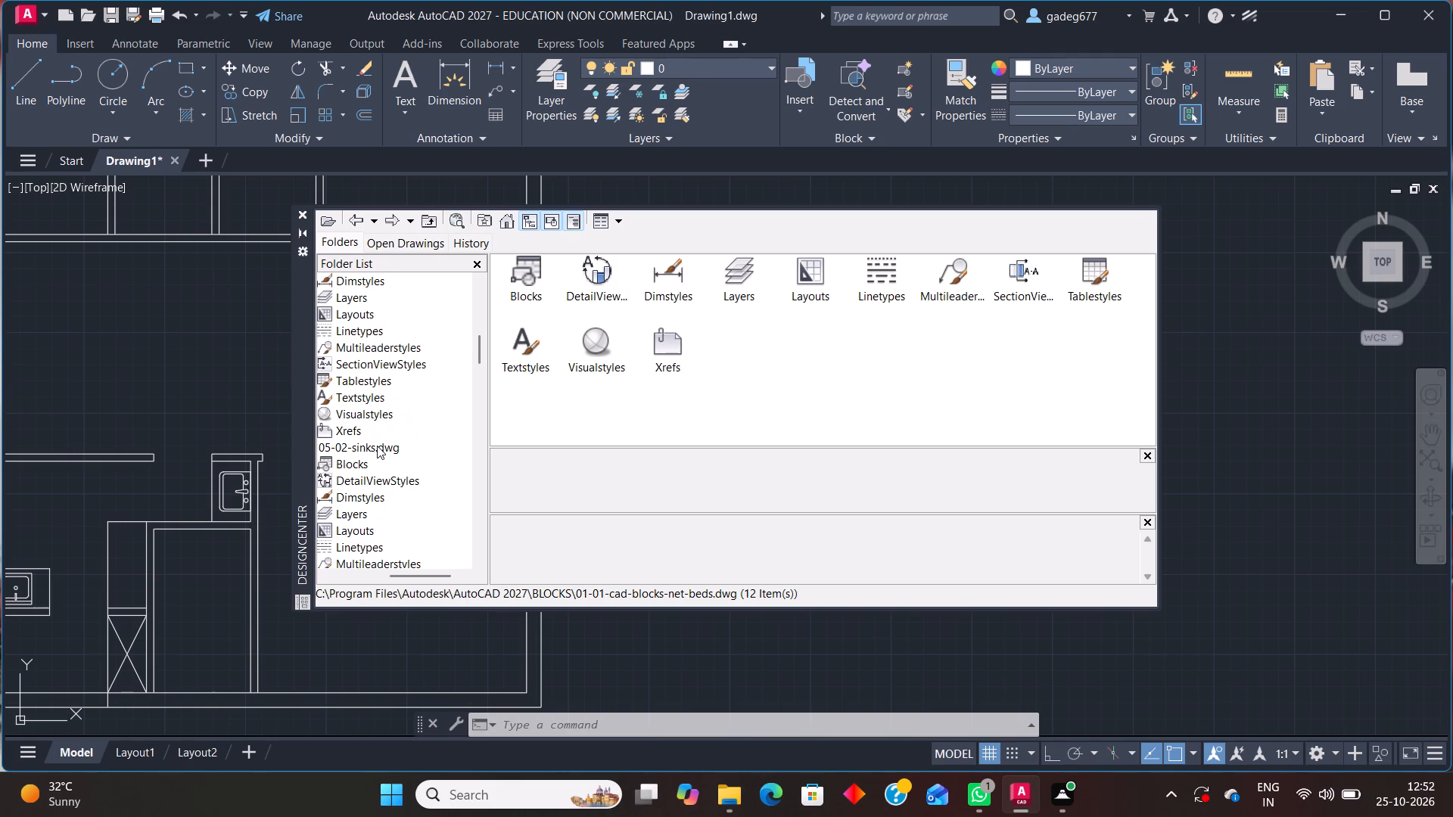
{"action": "scroll", "coordinate": [377, 446], "scroll_direction": "down", "scroll_amount": 4}
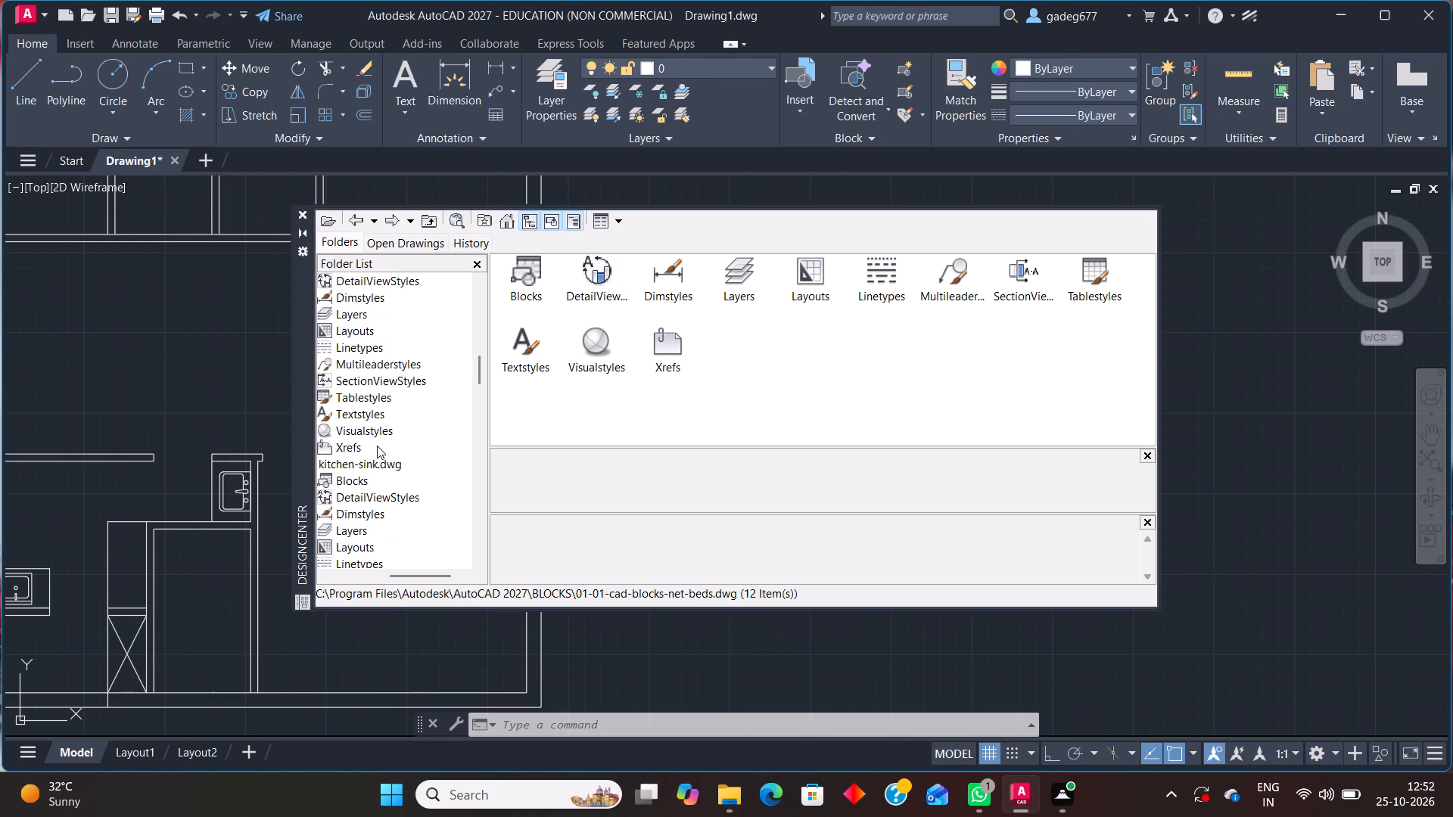
{"action": "scroll", "coordinate": [377, 446], "scroll_direction": "down", "scroll_amount": 7}
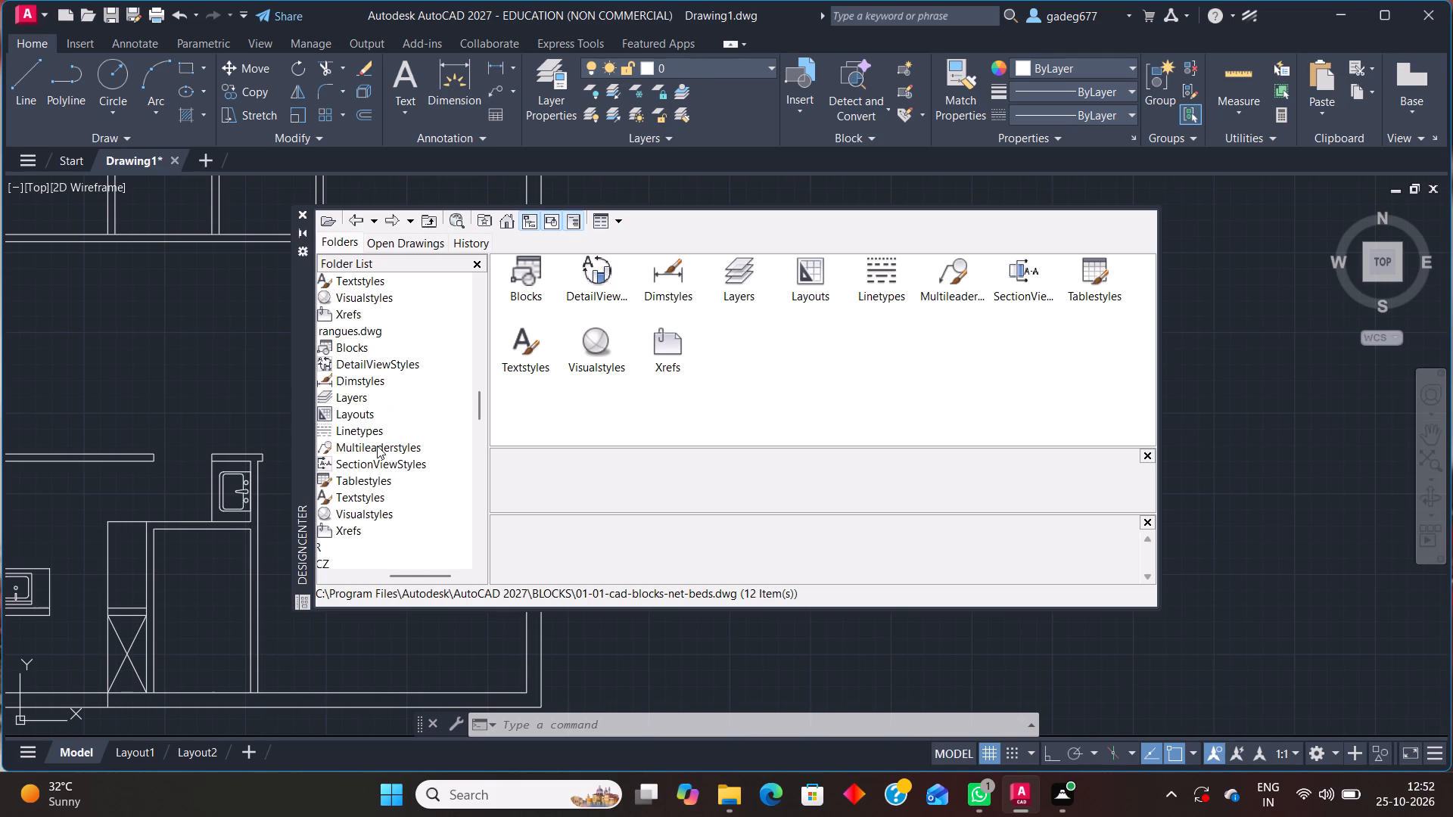
{"action": "scroll", "coordinate": [377, 446], "scroll_direction": "down", "scroll_amount": 1}
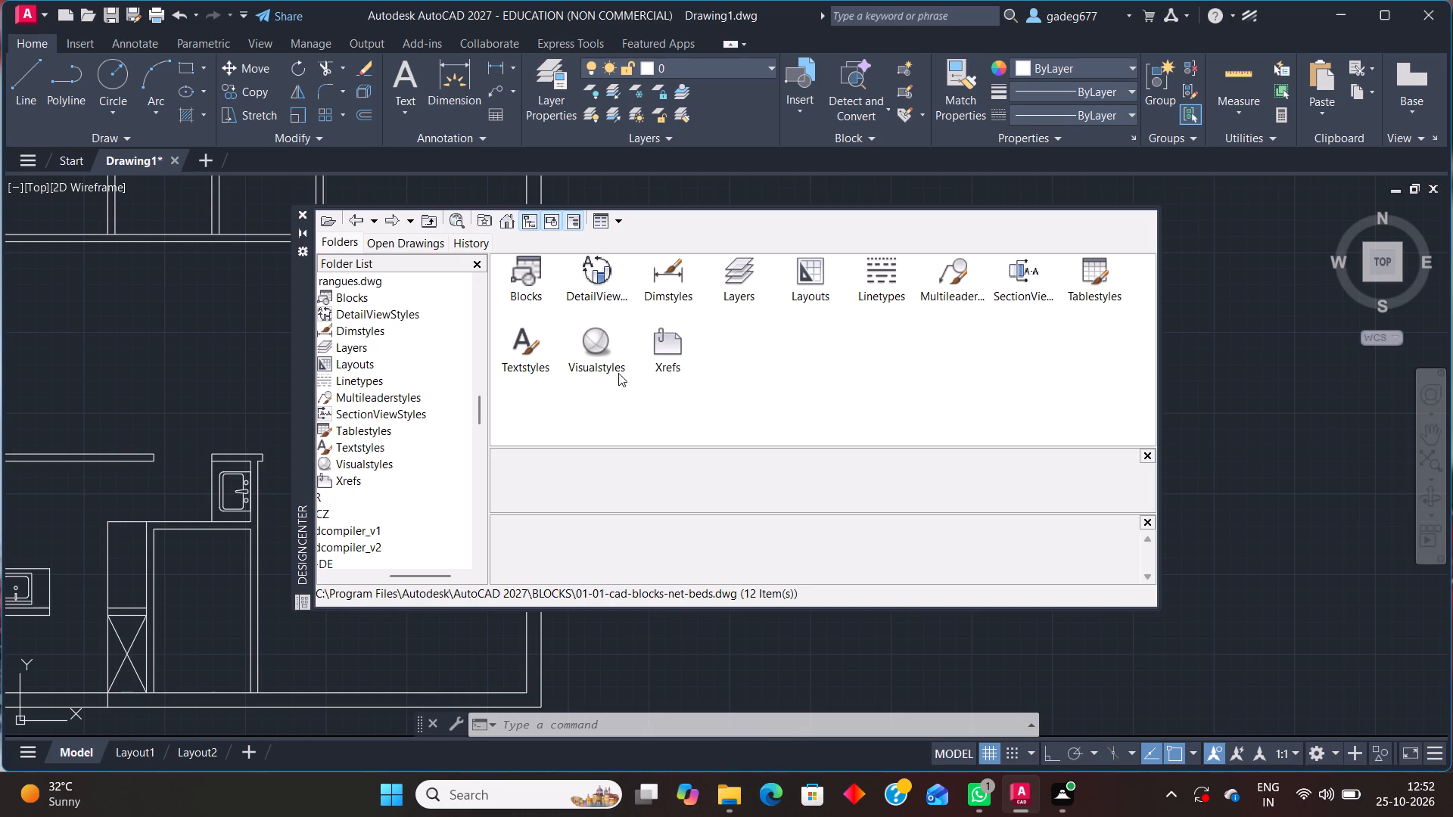
{"action": "double_click", "coordinate": [594, 356]}
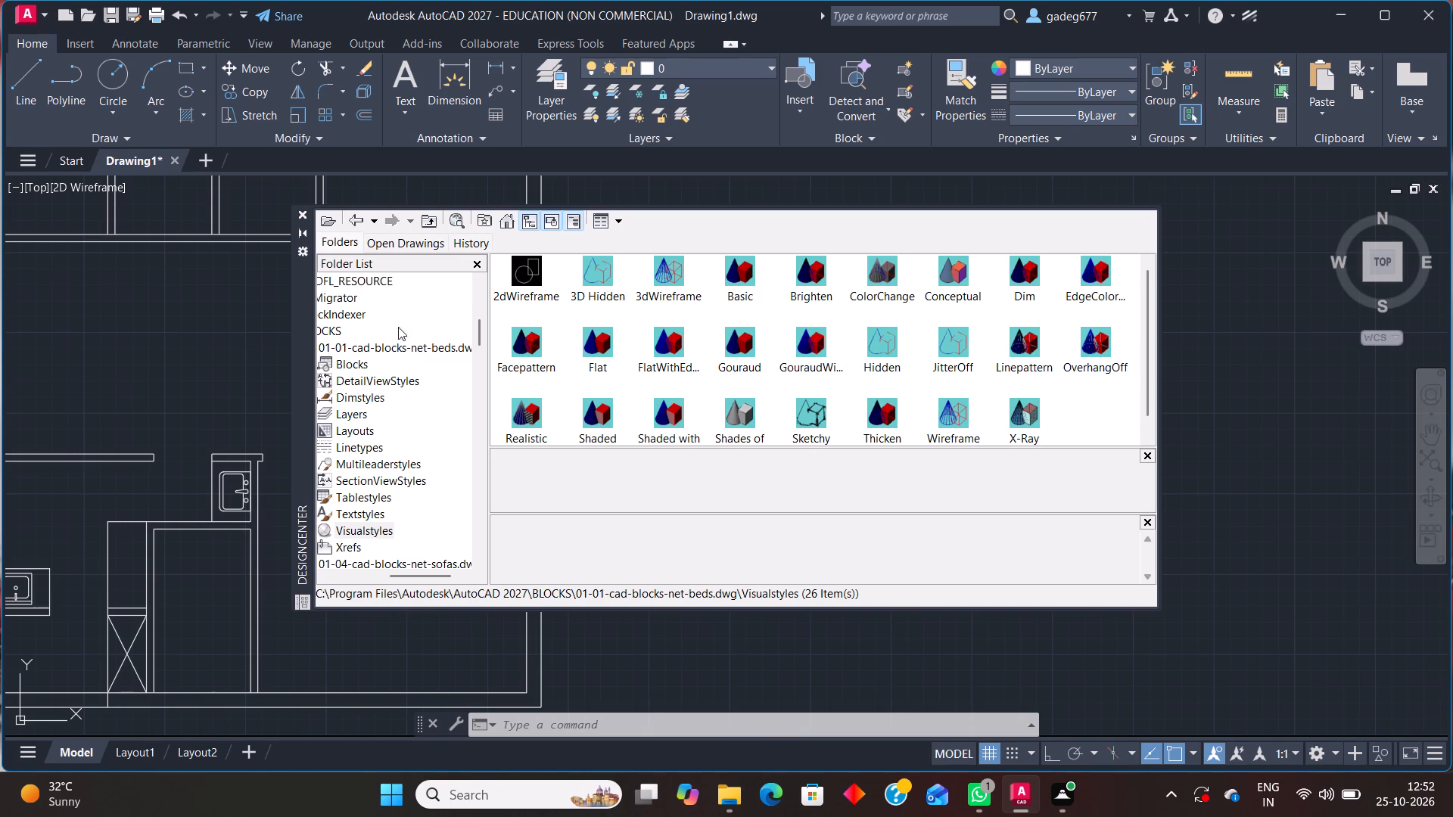
Insert the rectangular block Group-52 from 01-01-cad-blocks-net-beds.dwg into the open kitchen floor east of the cooktop.
{"action": "left_click", "coordinate": [346, 359]}
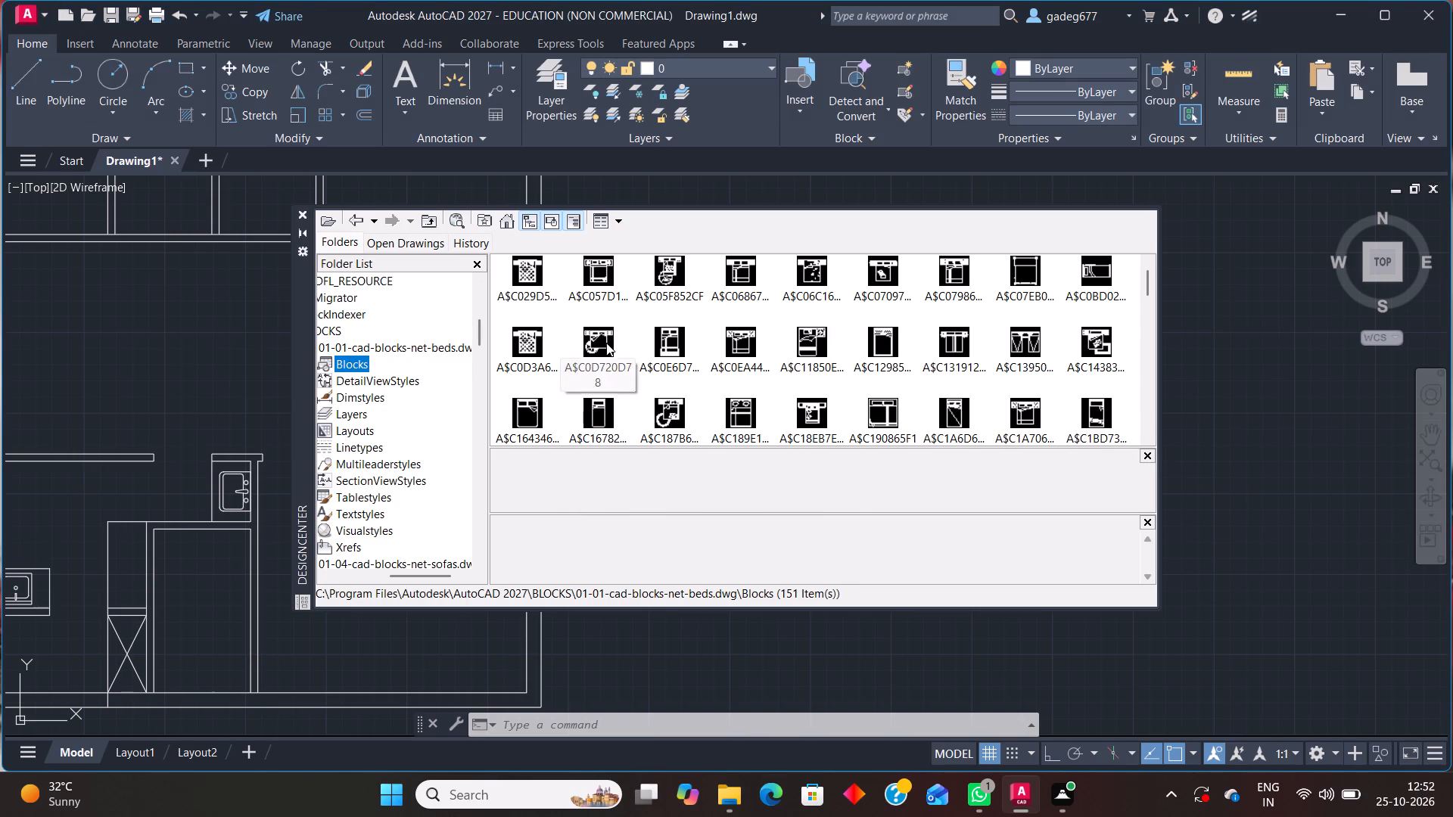
{"action": "scroll", "coordinate": [606, 343], "scroll_direction": "down", "scroll_amount": 2}
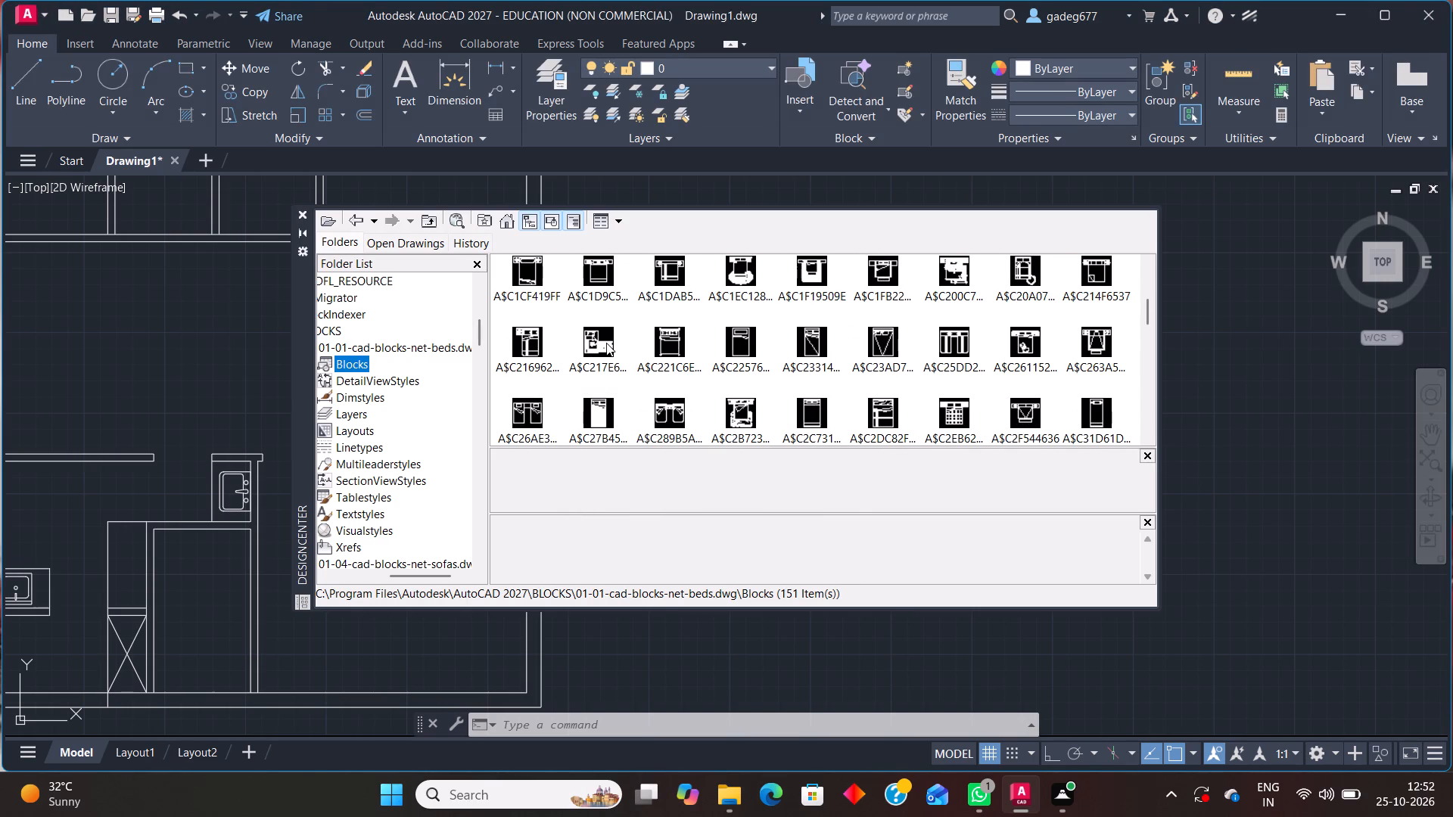
{"action": "scroll", "coordinate": [606, 343], "scroll_direction": "down", "scroll_amount": 3}
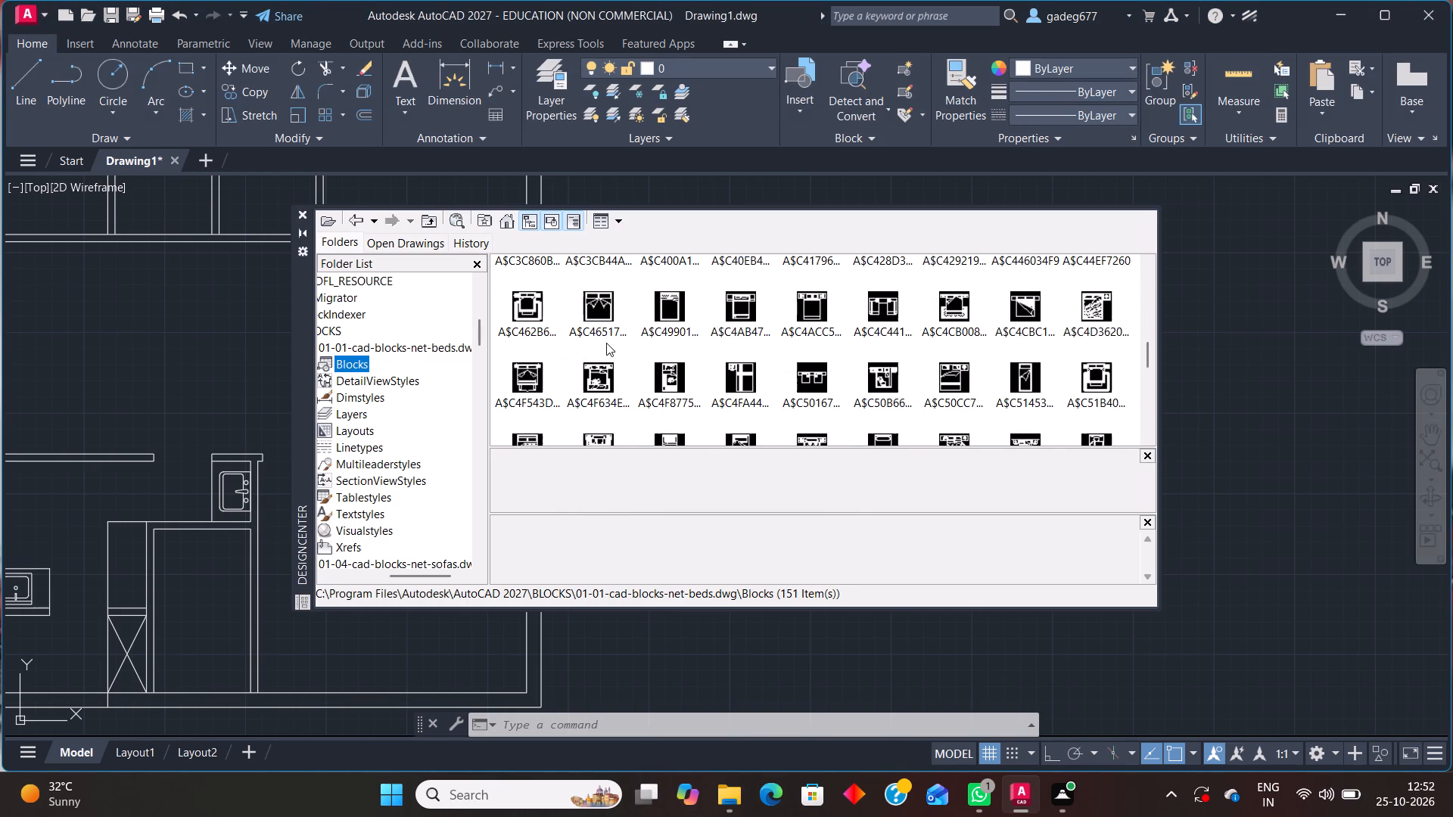
{"action": "scroll", "coordinate": [606, 343], "scroll_direction": "down", "scroll_amount": 3}
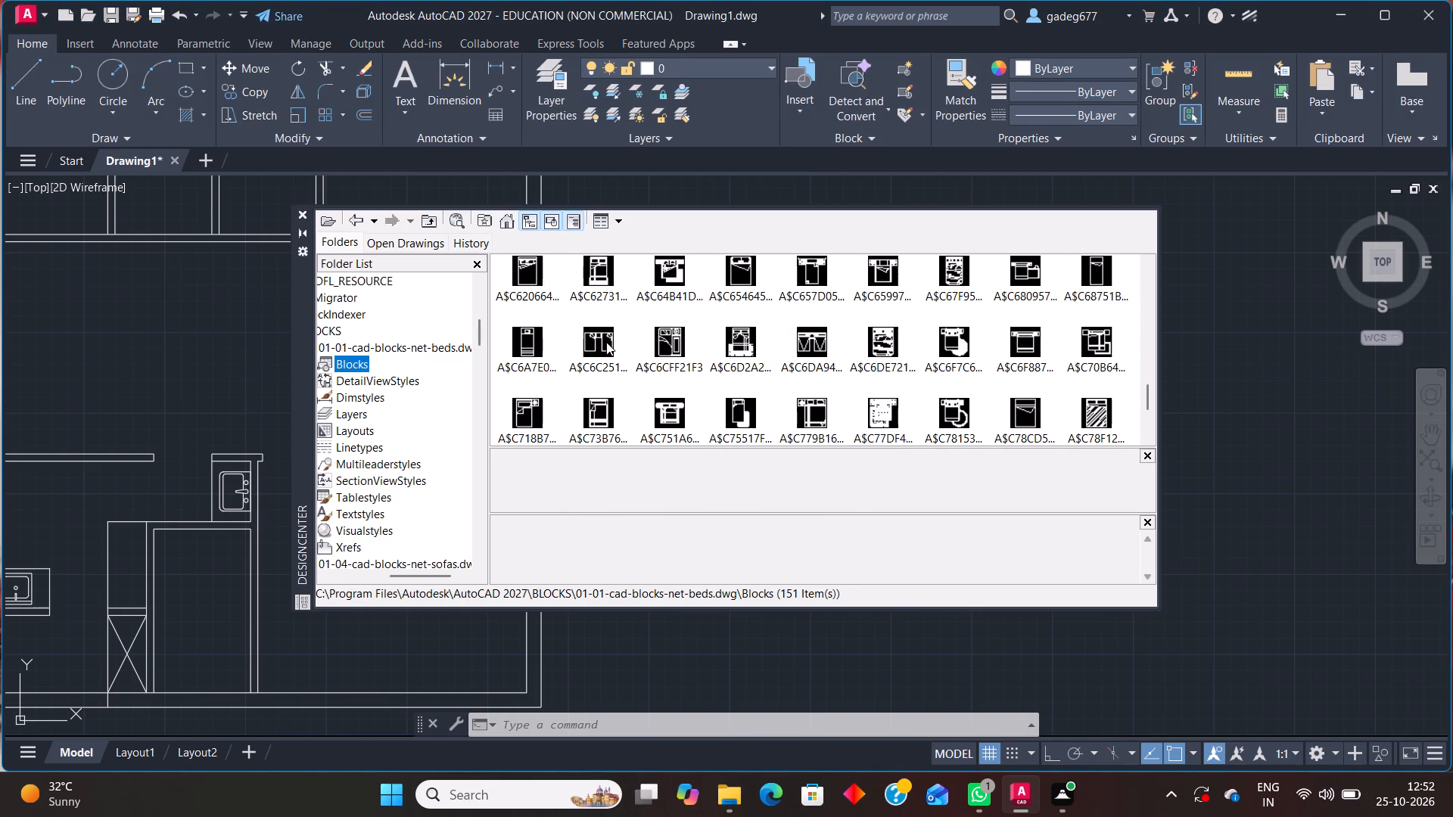
{"action": "scroll", "coordinate": [606, 342], "scroll_direction": "down", "scroll_amount": 4}
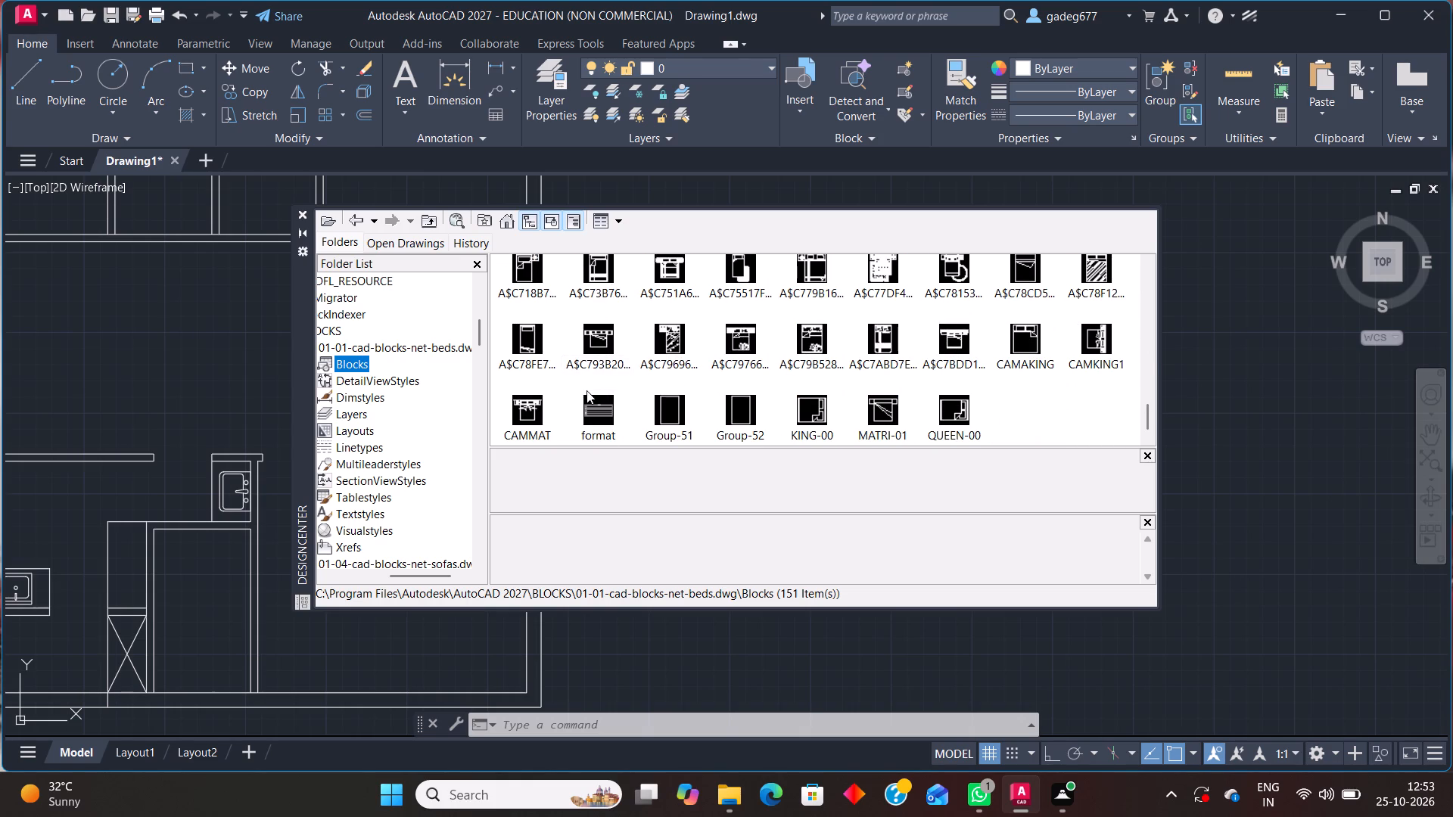
{"action": "double_click", "coordinate": [737, 399]}
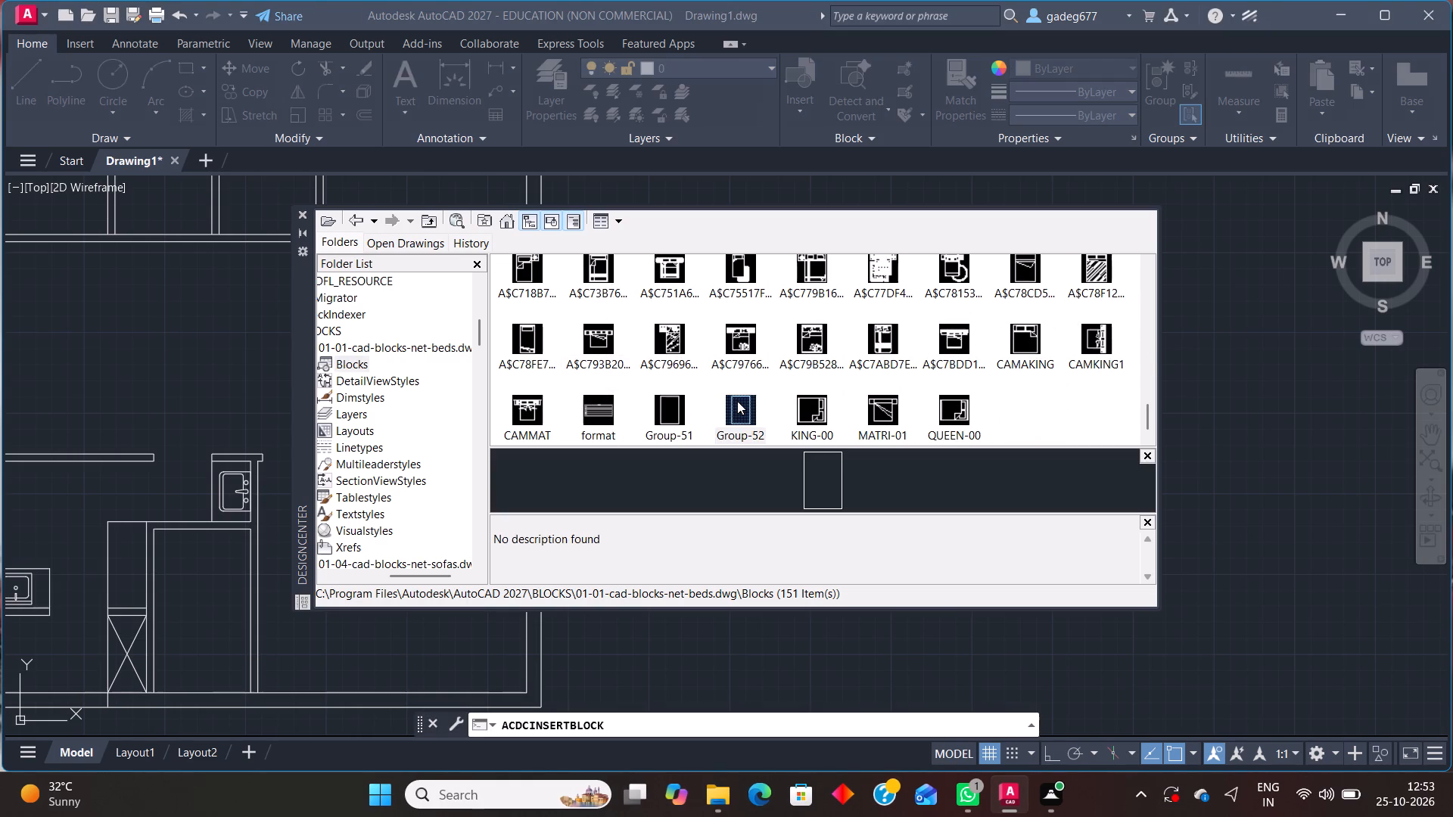
{"action": "left_click", "coordinate": [859, 512]}
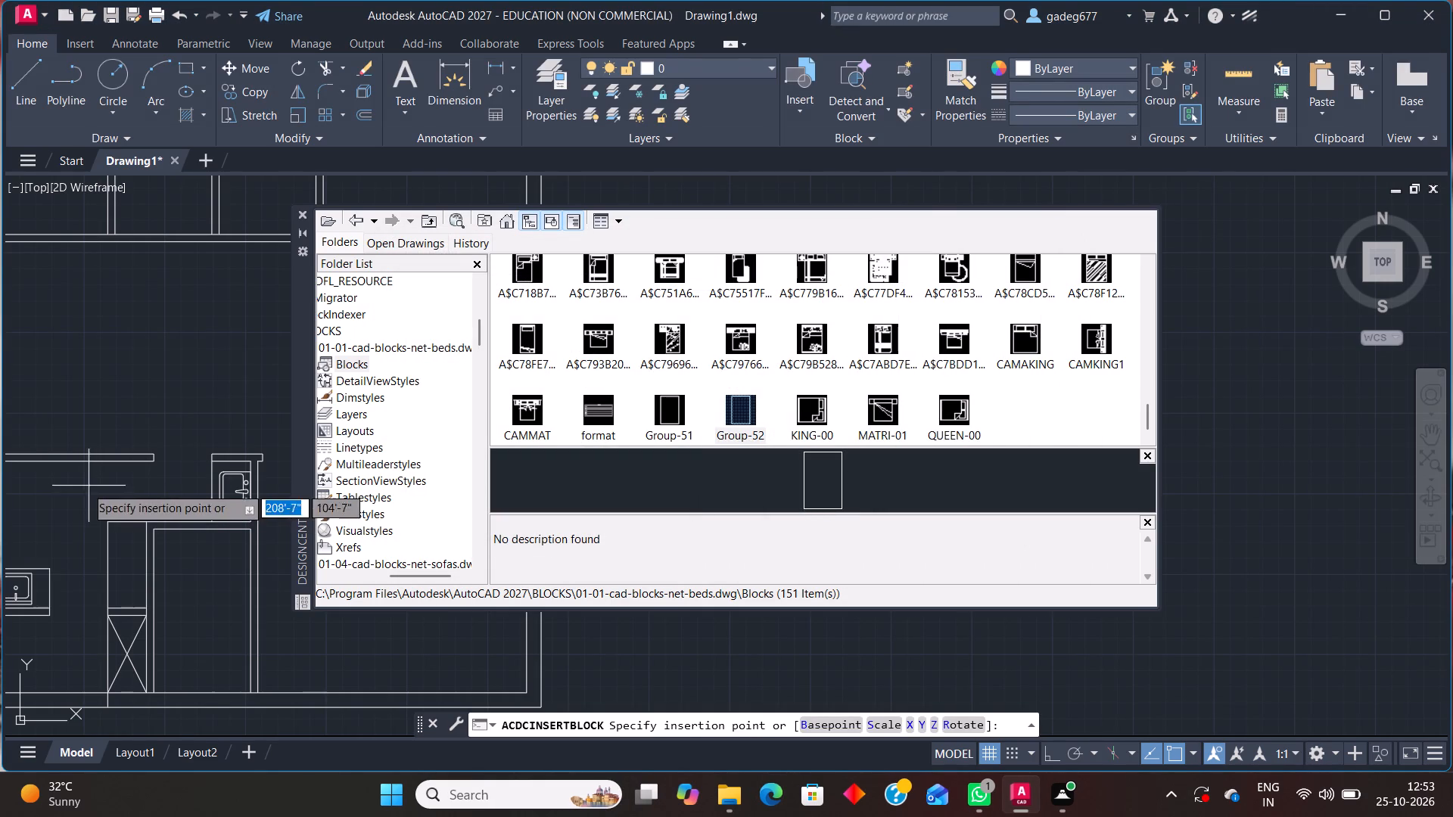
{"action": "scroll", "coordinate": [120, 399], "scroll_direction": "down", "scroll_amount": 1}
{"action": "middle_click_drag", "start_coordinate": [120, 399], "coordinate": [260, 387]}
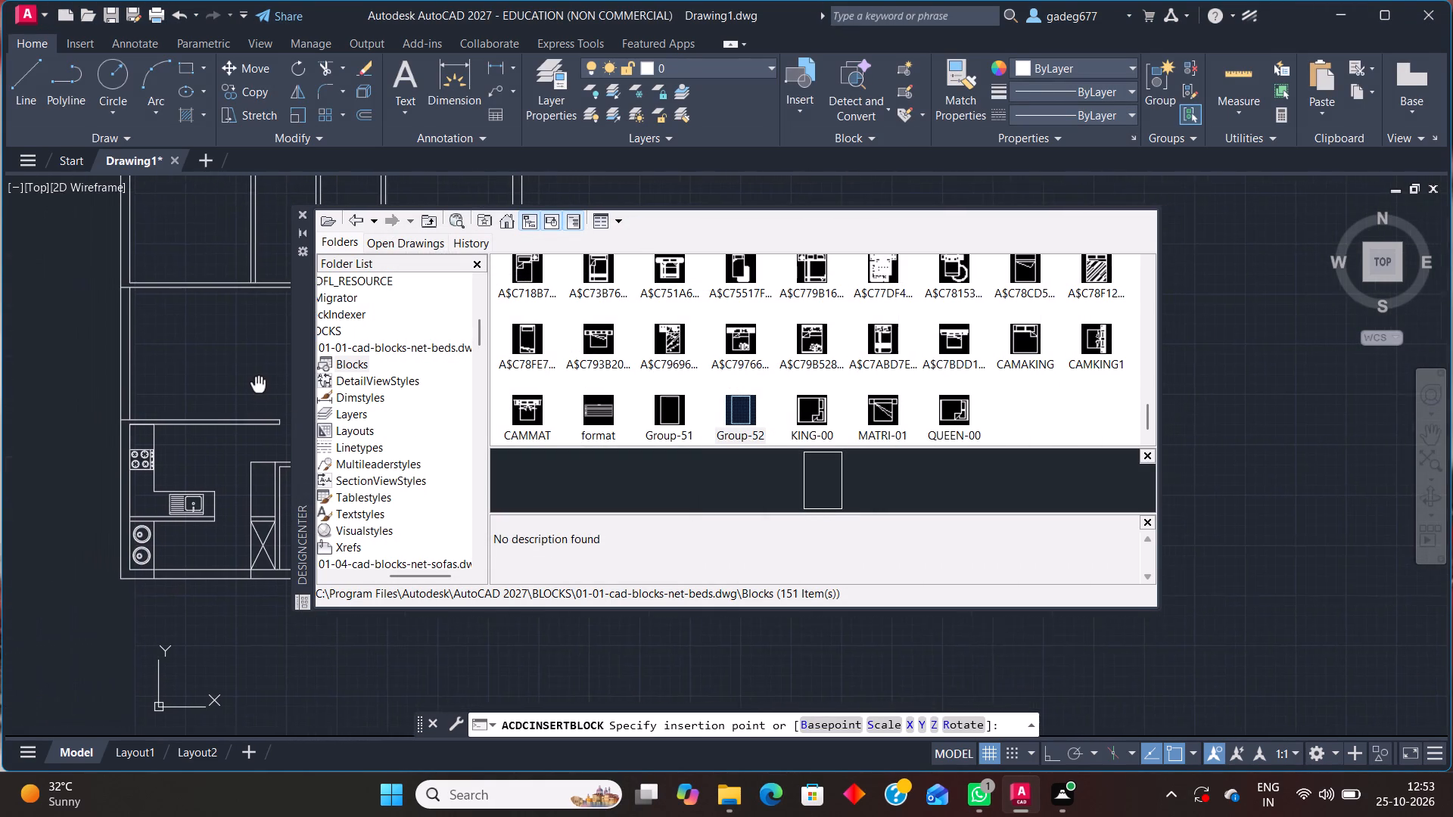
{"action": "middle_click_drag", "start_coordinate": [260, 387], "coordinate": [256, 394]}
{"action": "scroll", "coordinate": [197, 458], "scroll_direction": "up", "scroll_amount": 2}
{"action": "left_click", "coordinate": [195, 458]}
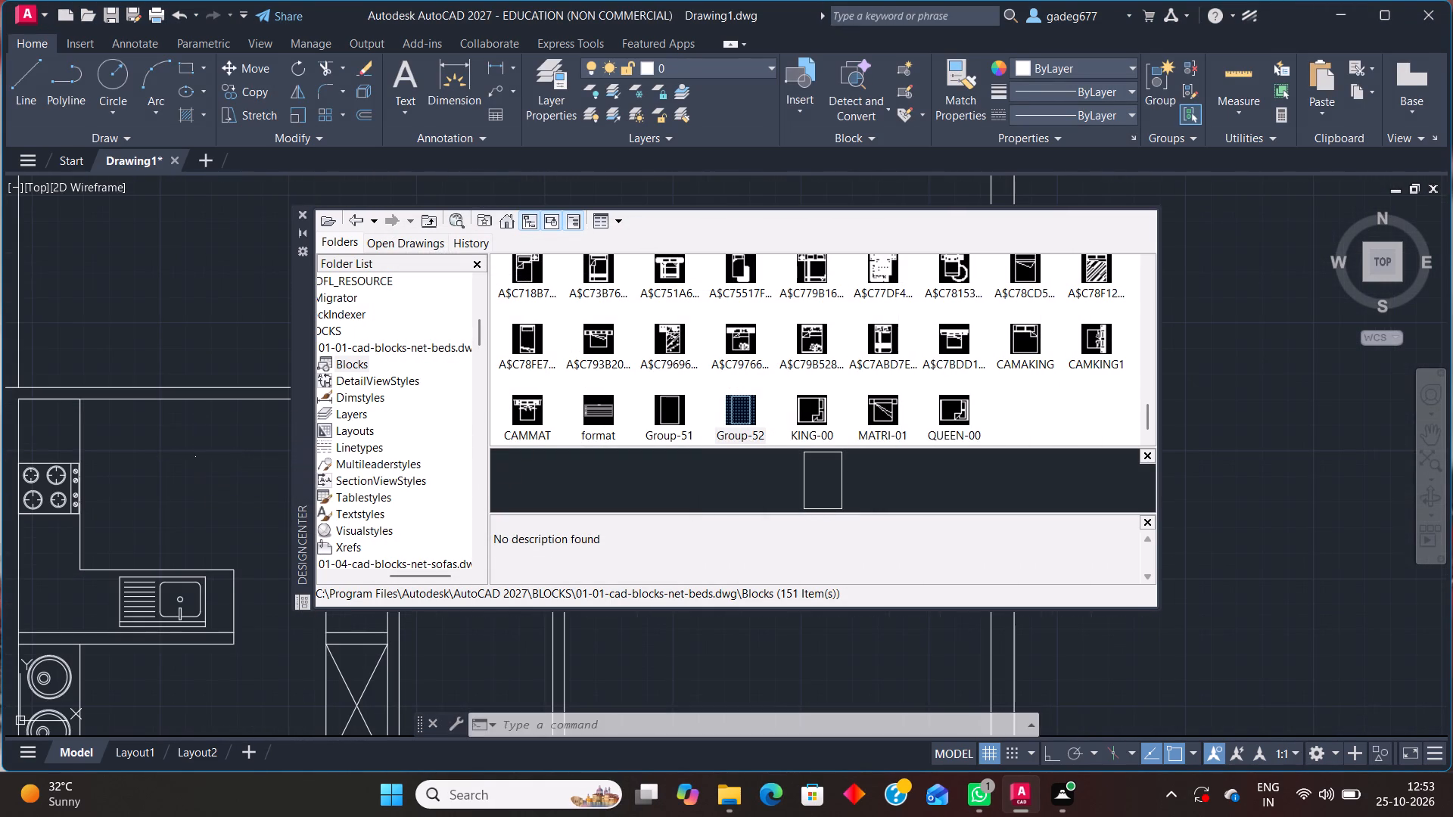
Scale up the tiny Group-52 block east of the cooktop to a visible kitchen fixture size, picking the scale factor freehand.
{"action": "left_click", "coordinate": [161, 444]}
{"action": "left_click", "coordinate": [247, 492]}
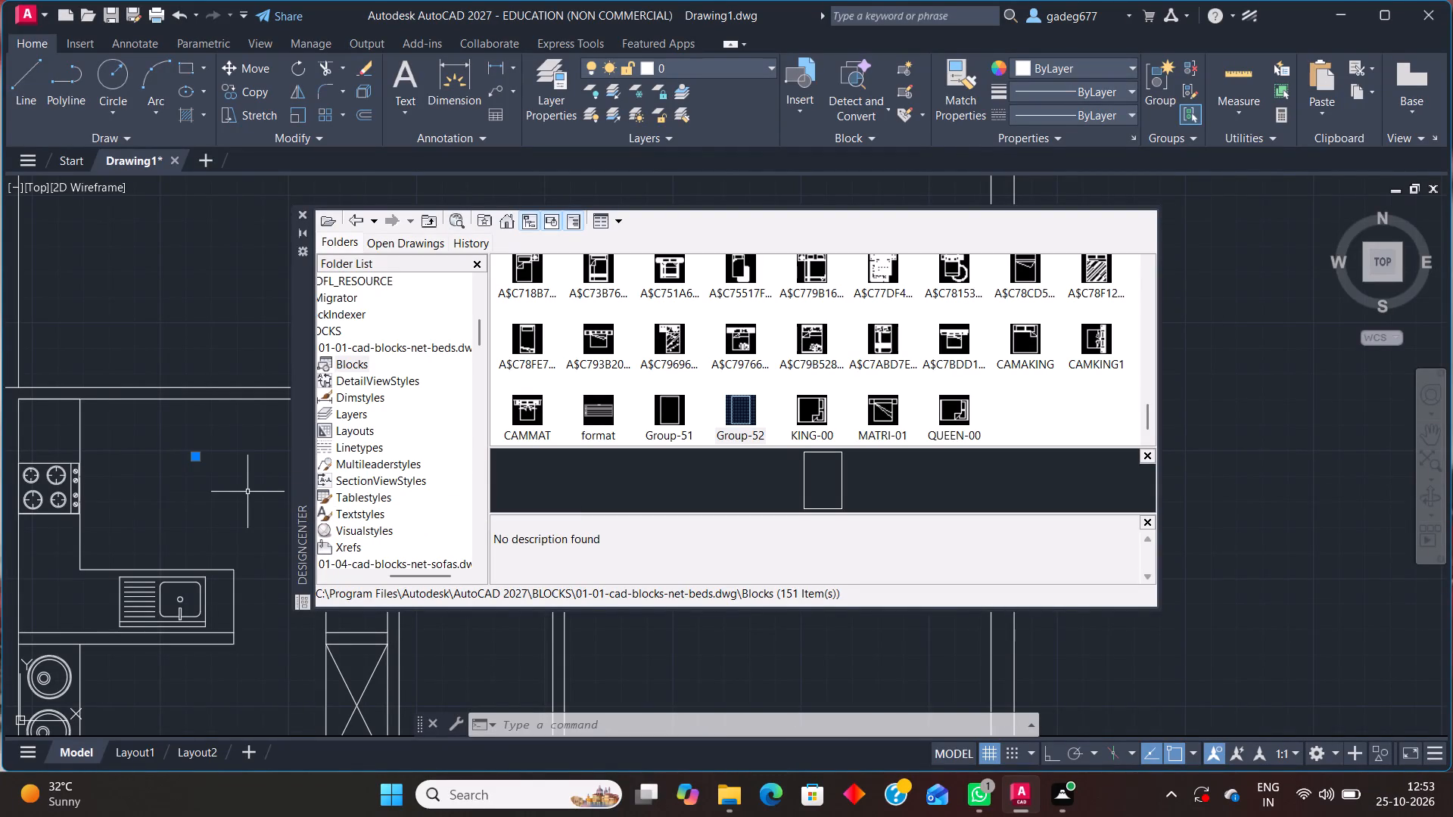
{"action": "type", "text": "sc"}
{"action": "key", "text": "Return"}
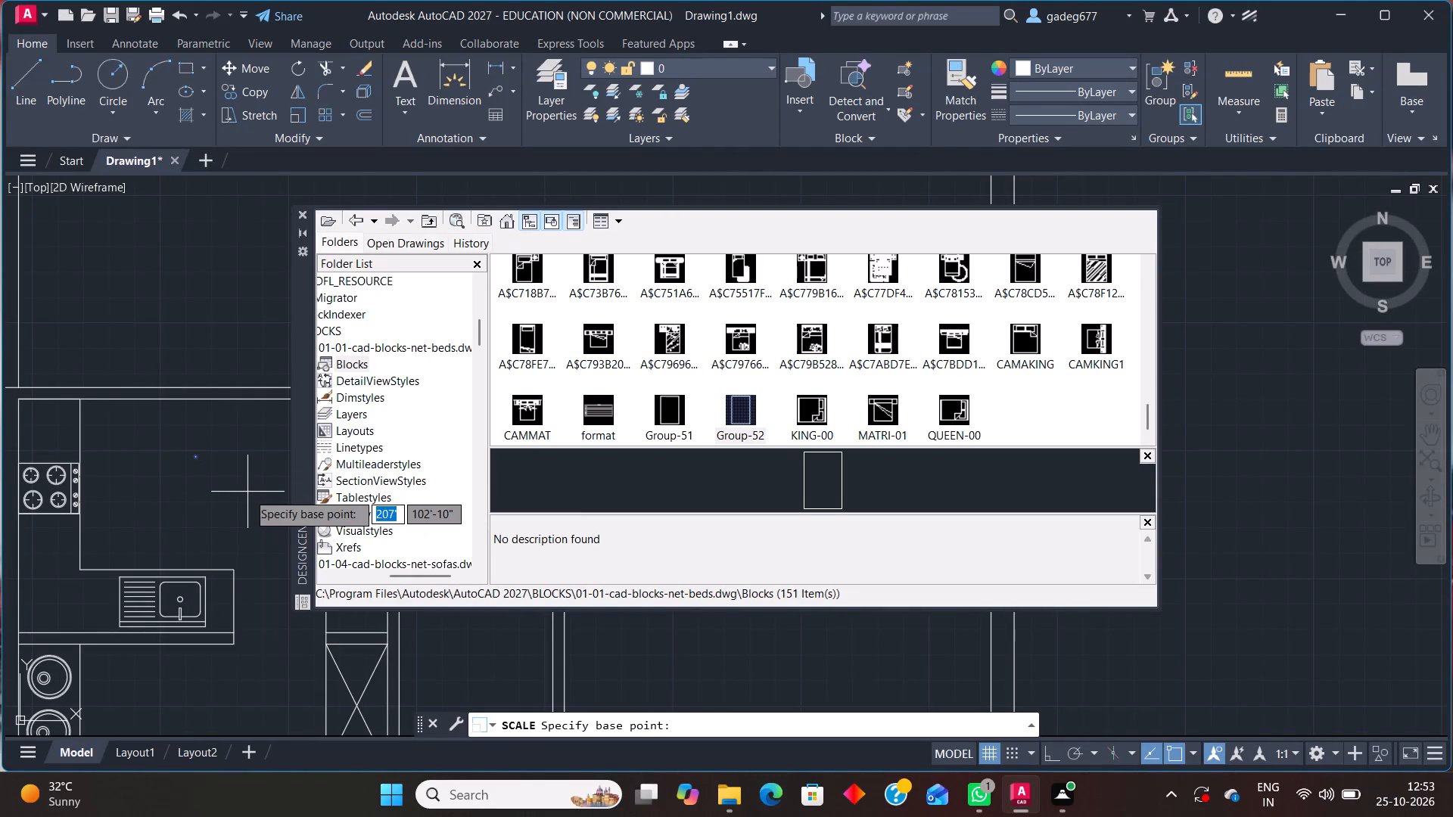
{"action": "left_click", "coordinate": [201, 456]}
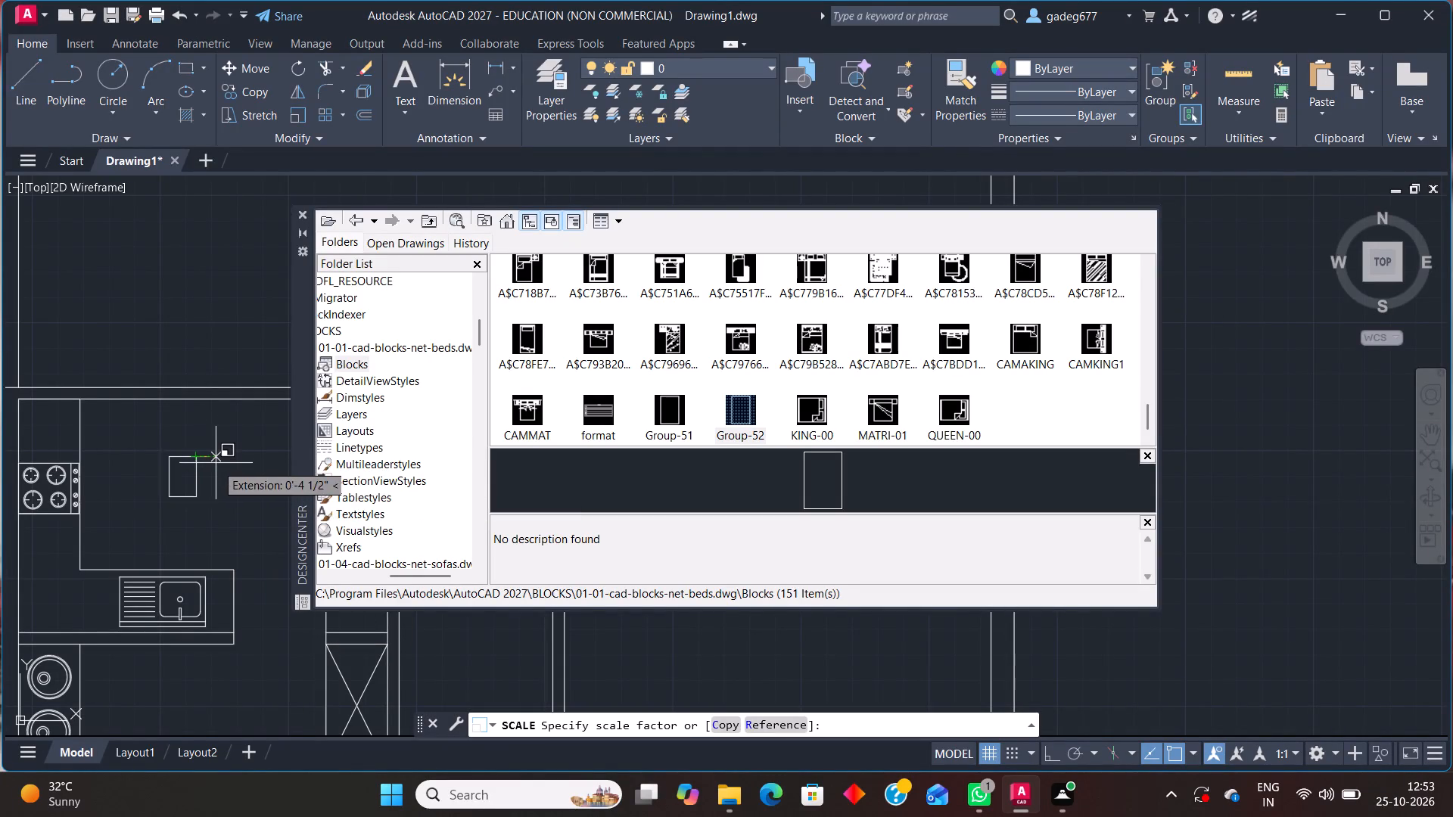
{"action": "left_click", "coordinate": [222, 474]}
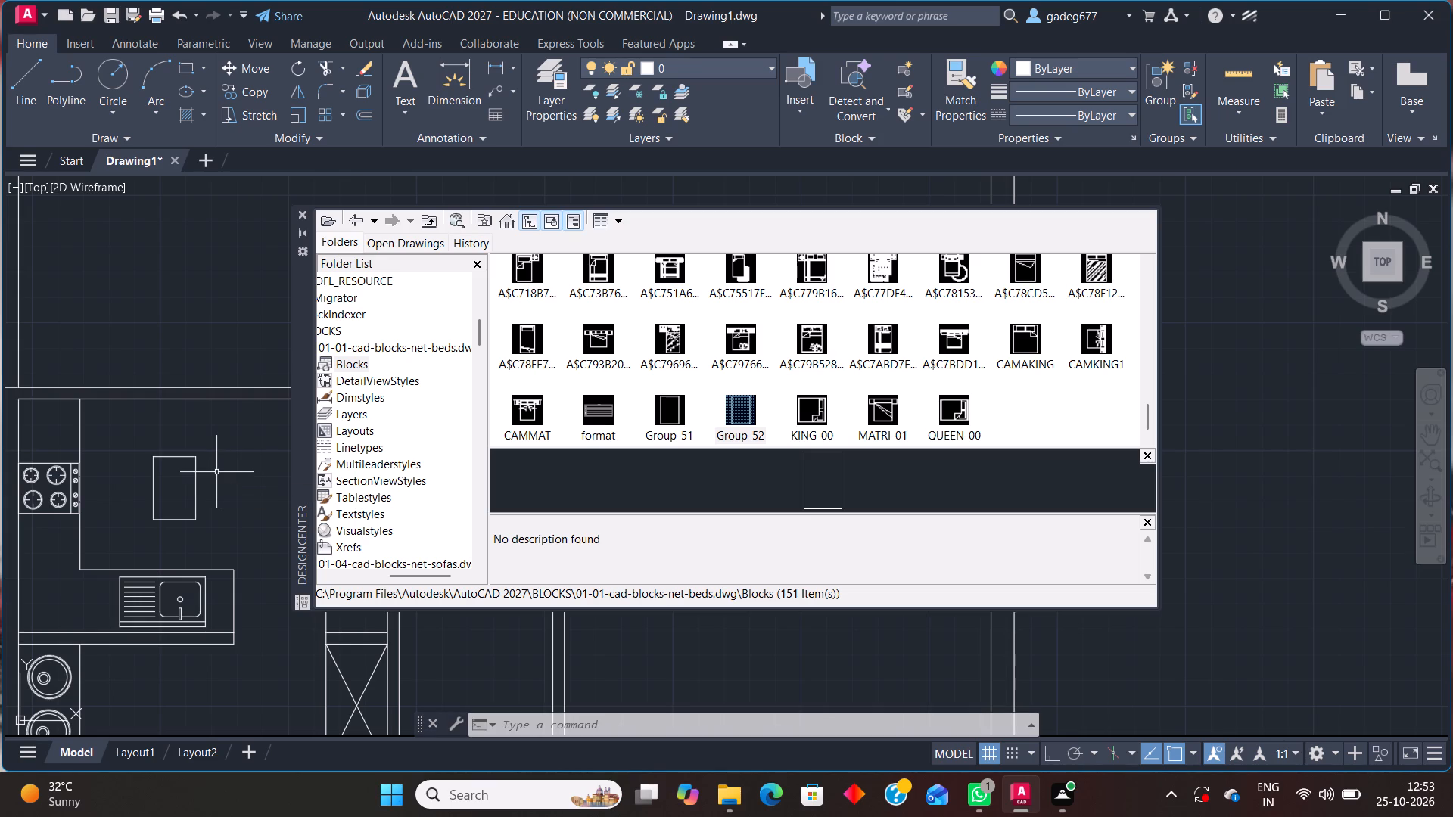
Move the enlarged Group-52 rectangle northeast, closer to the kitchen's north wall.
{"action": "left_click", "coordinate": [185, 457]}
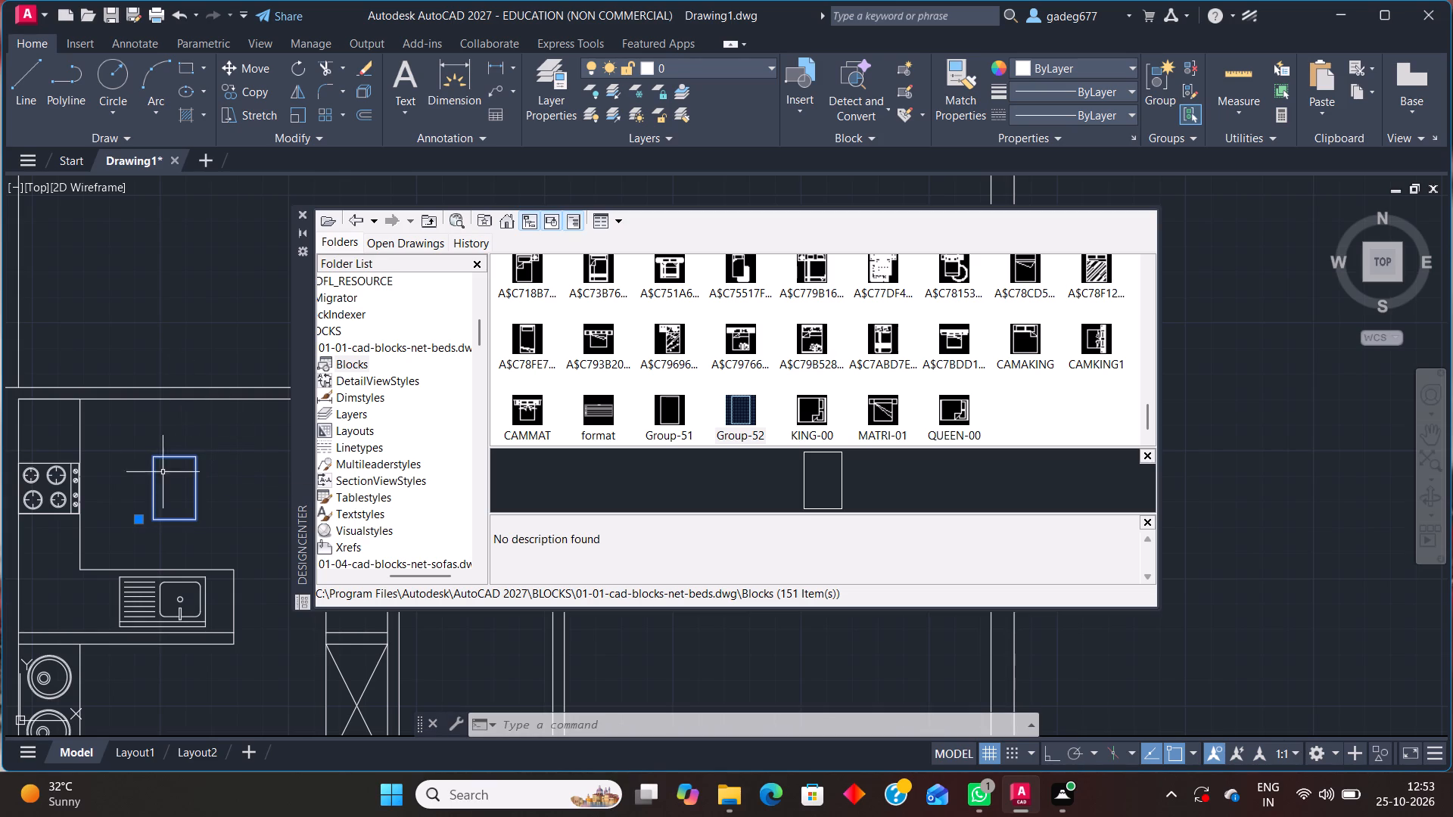
{"action": "left_click", "coordinate": [248, 69]}
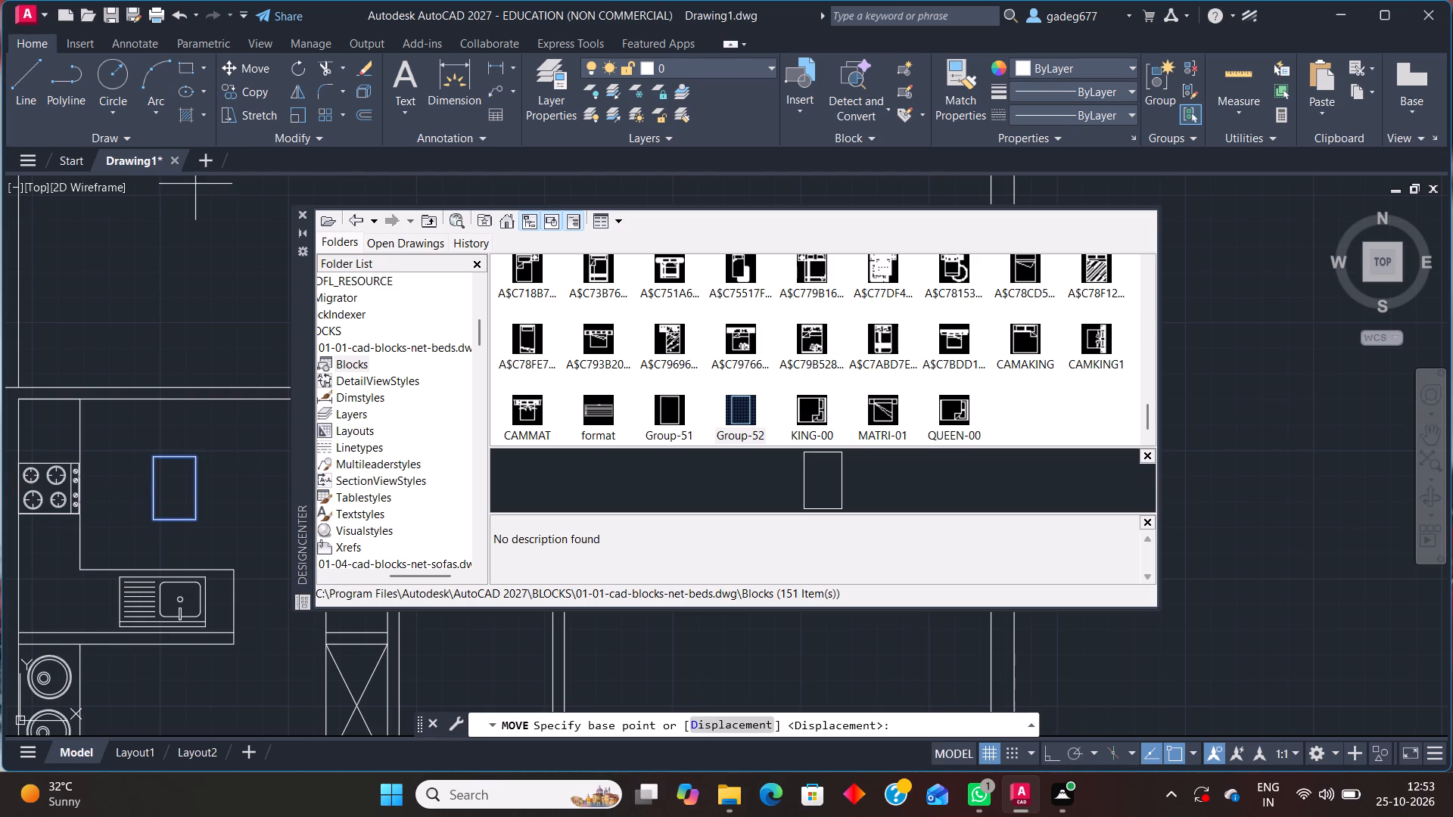
{"action": "left_click", "coordinate": [200, 491]}
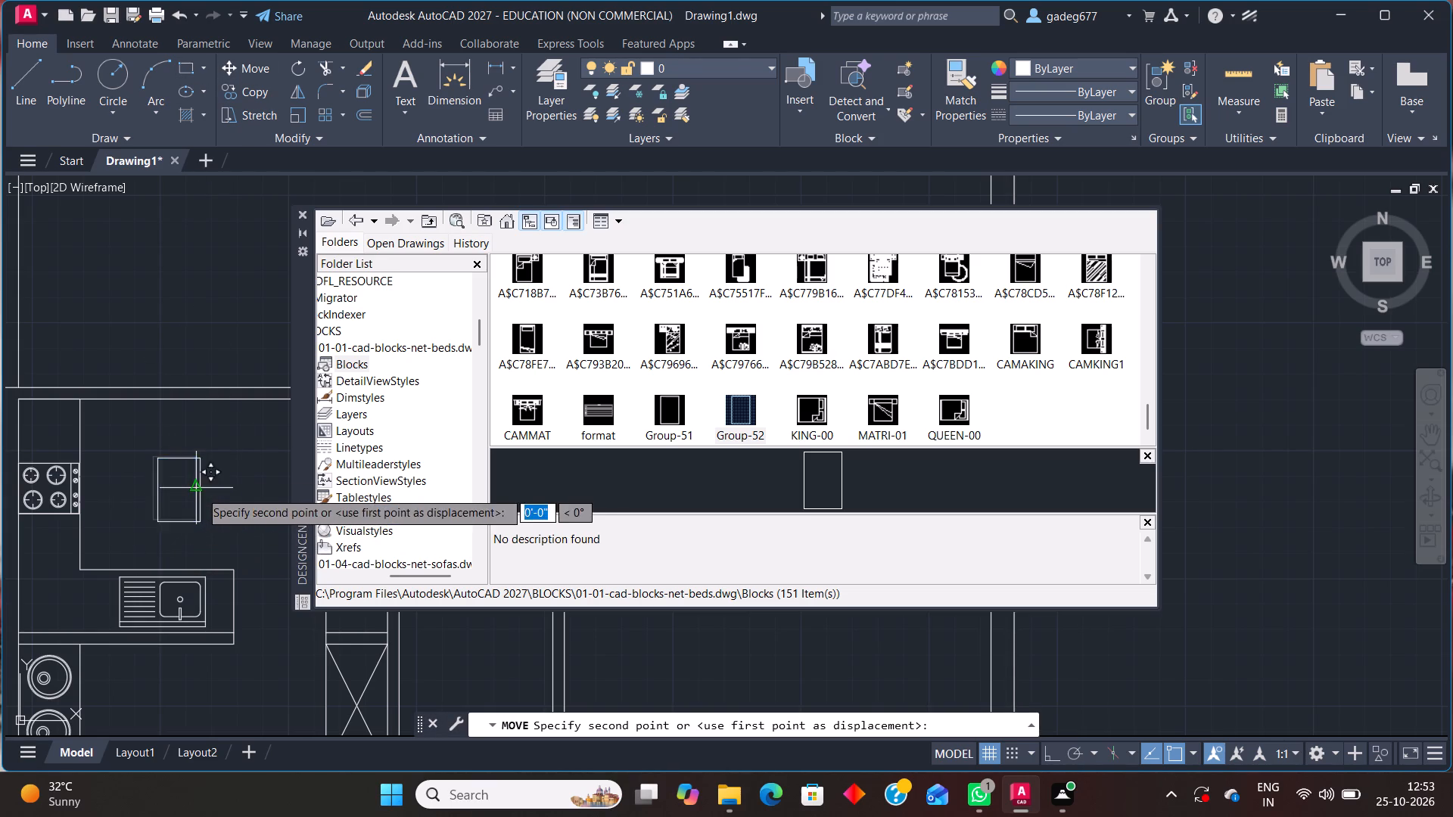
{"action": "left_click", "coordinate": [243, 438]}
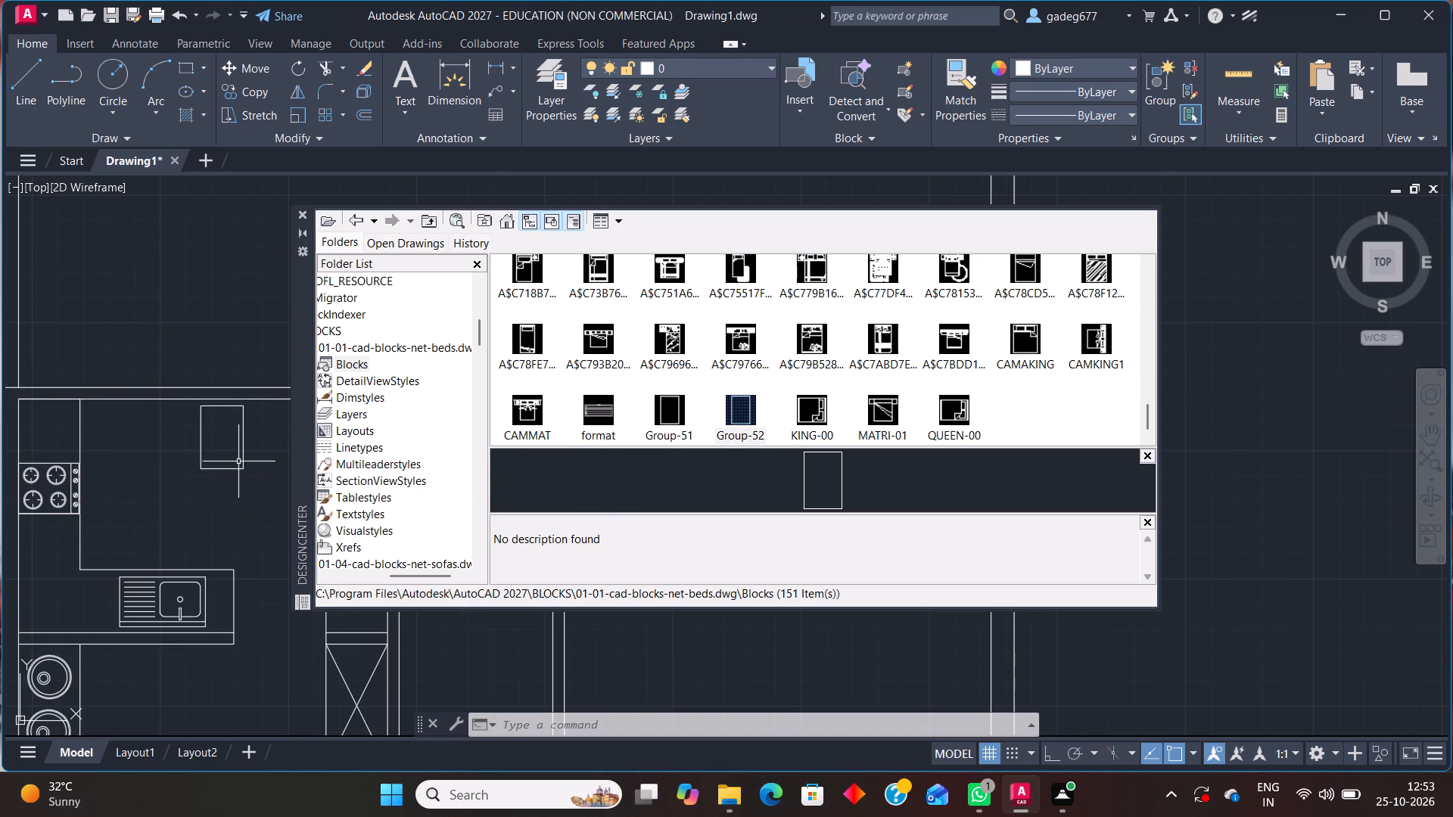
Rotate the Group-52 rectangle 270° about the midpoint of its east side, with its long side parallel to the north wall.
{"action": "left_click", "coordinate": [243, 440]}
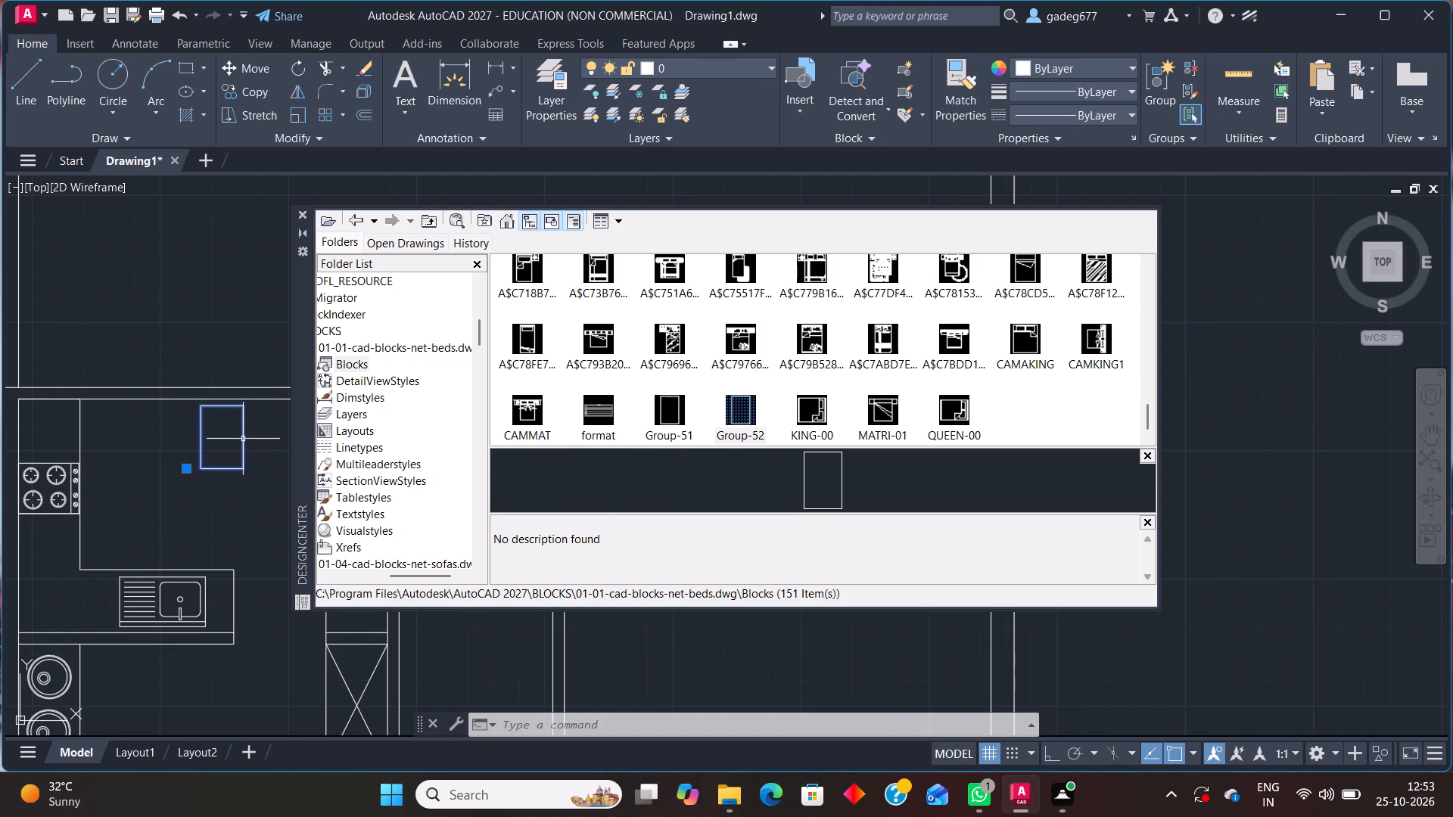
{"action": "left_click", "coordinate": [302, 62]}
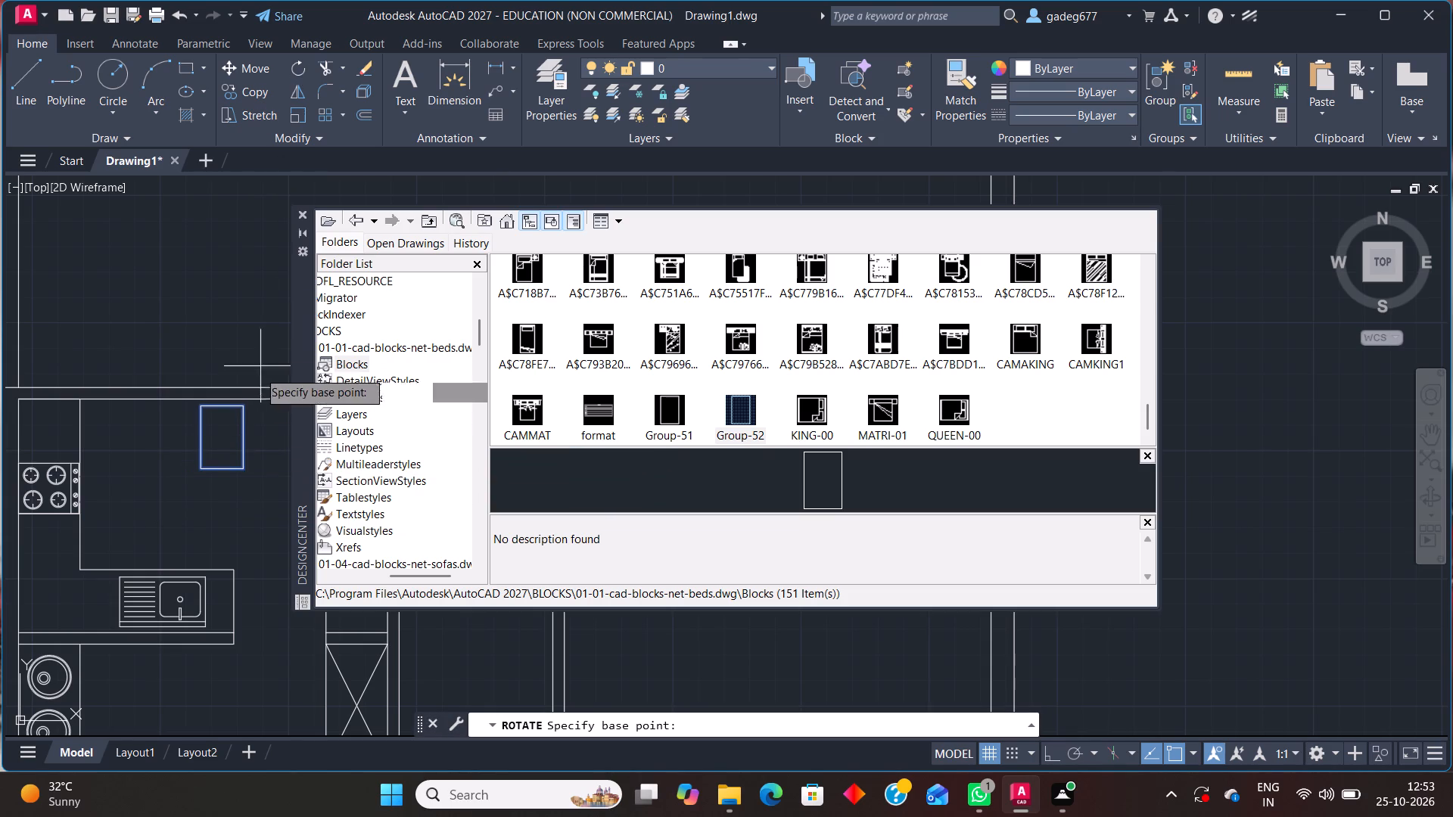
{"action": "left_click", "coordinate": [245, 436]}
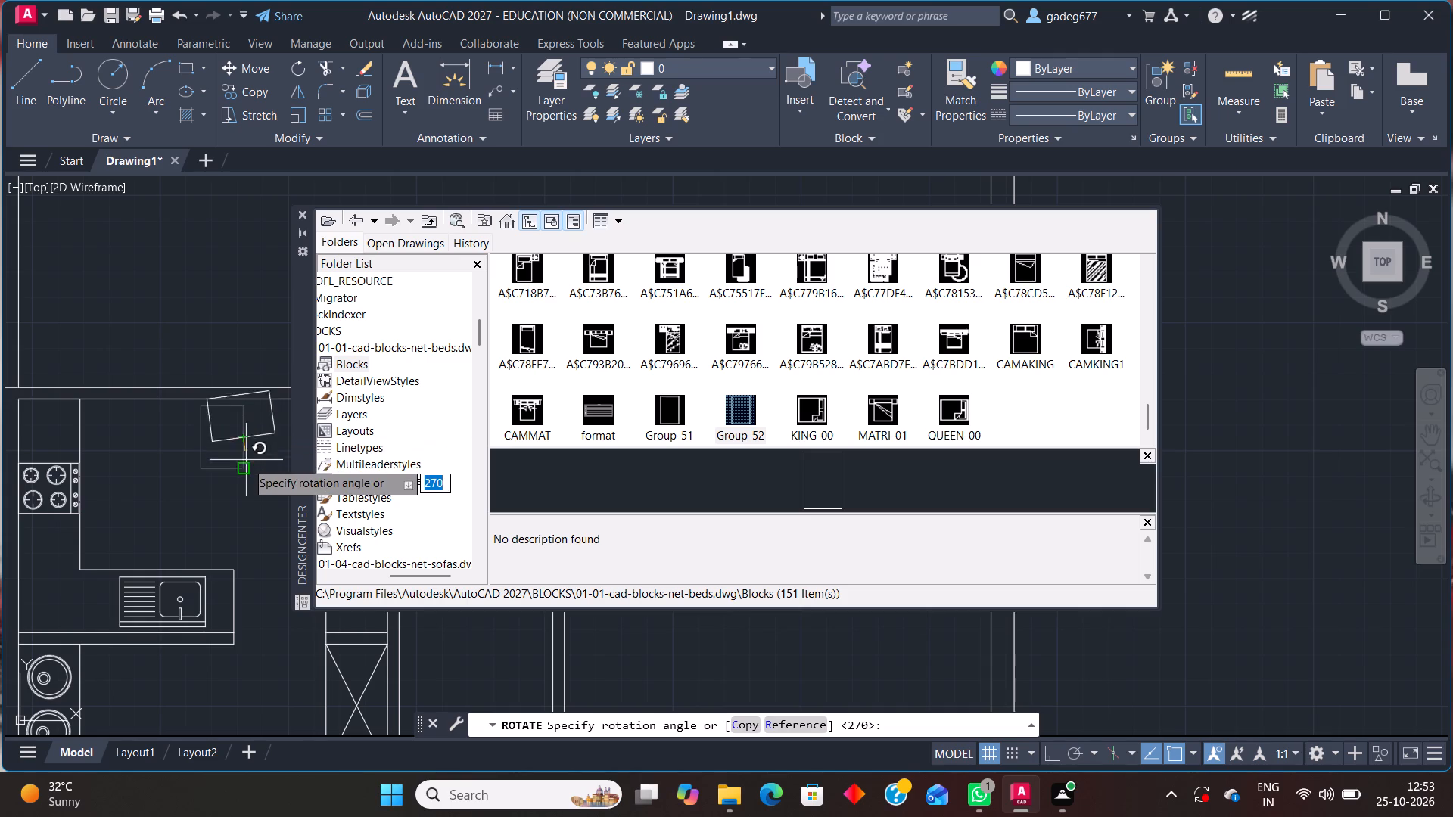
{"action": "left_click", "coordinate": [245, 465]}
{"action": "left_click", "coordinate": [257, 439]}
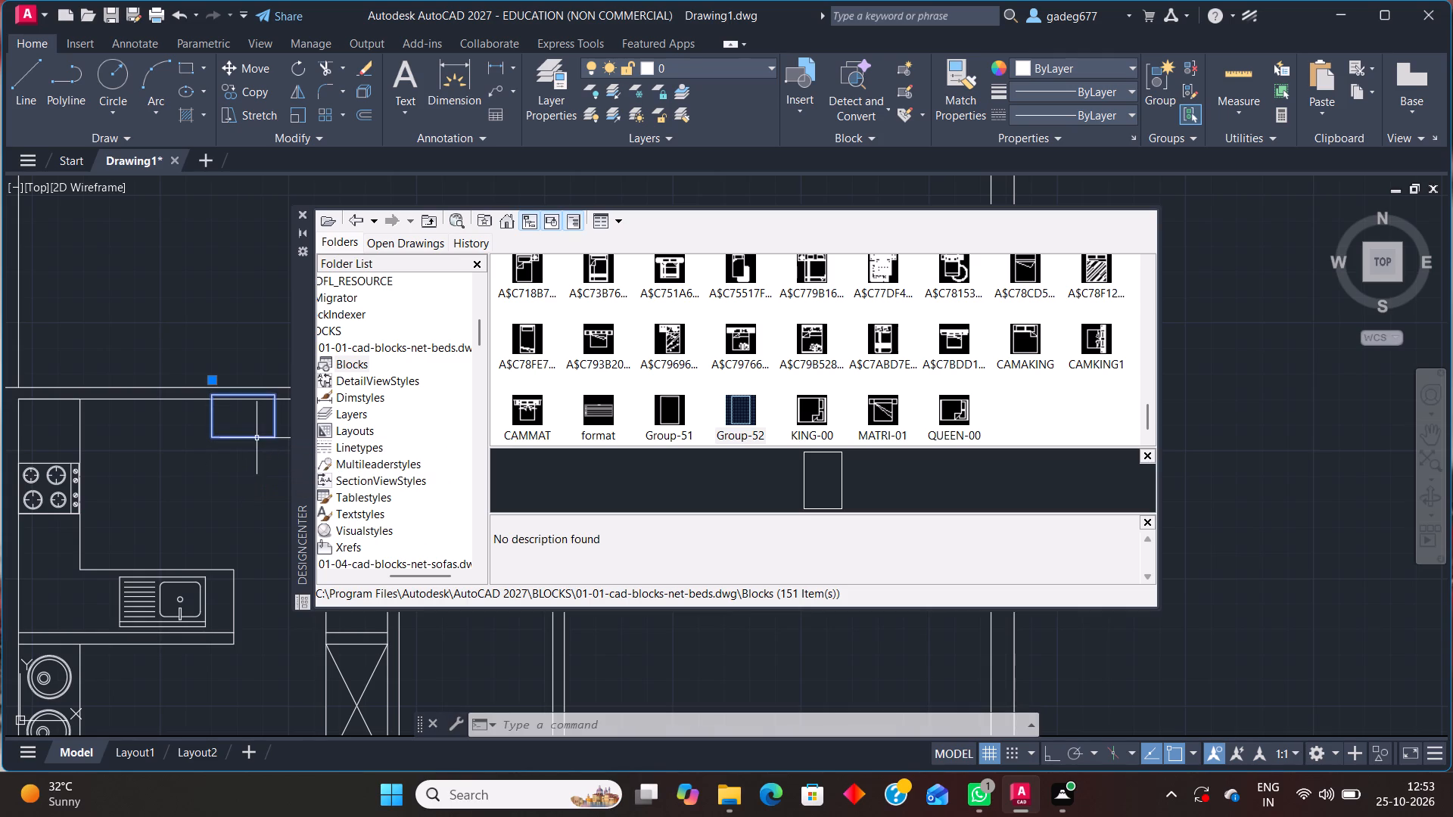
Move the Group-52 rectangle by its top edge so it sits on the inner face of the kitchen's north wall.
{"action": "left_click", "coordinate": [256, 75]}
{"action": "left_click", "coordinate": [246, 392]}
{"action": "scroll", "coordinate": [160, 427], "scroll_direction": "up", "scroll_amount": 1}
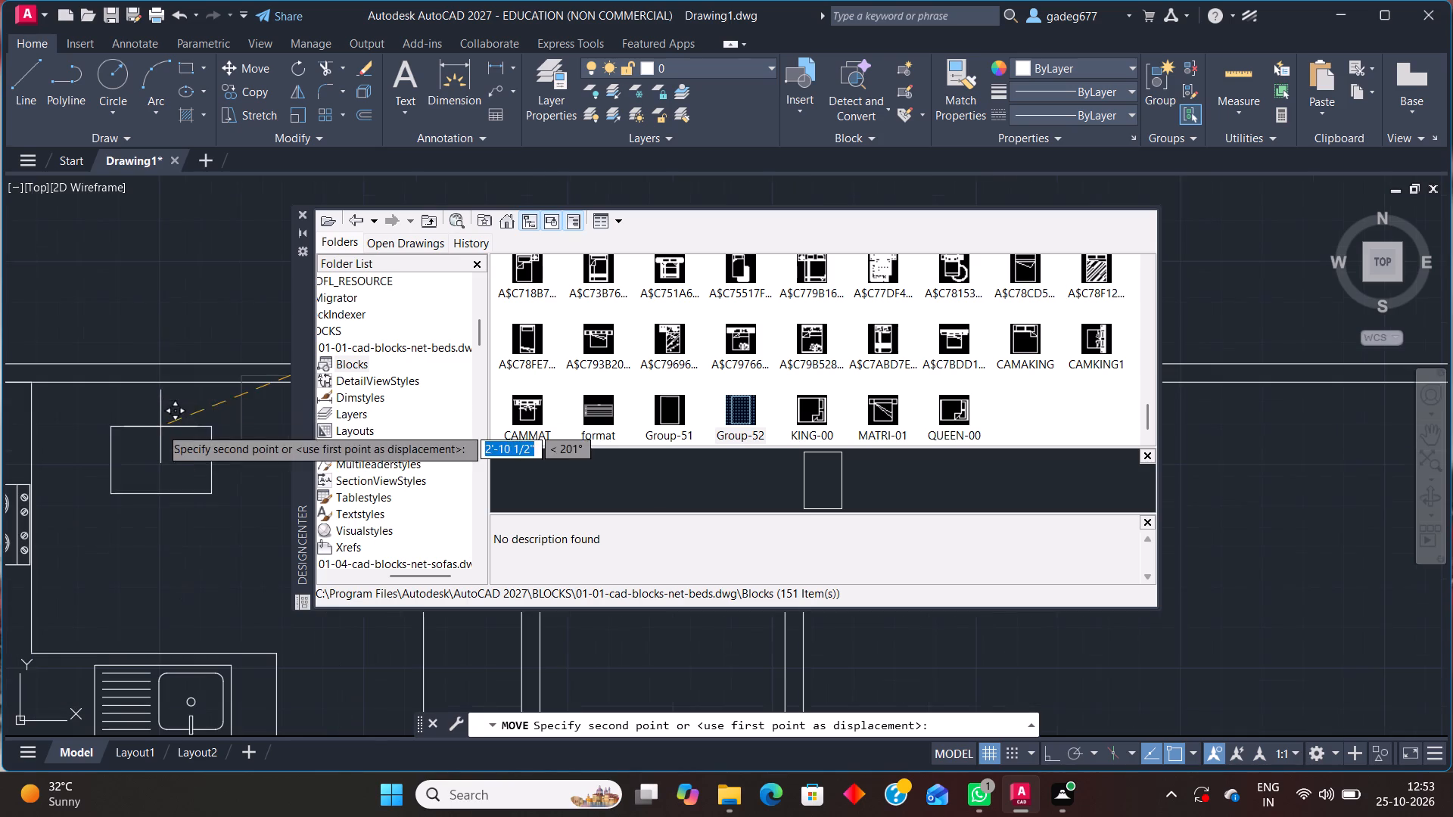
{"action": "left_click", "coordinate": [236, 385]}
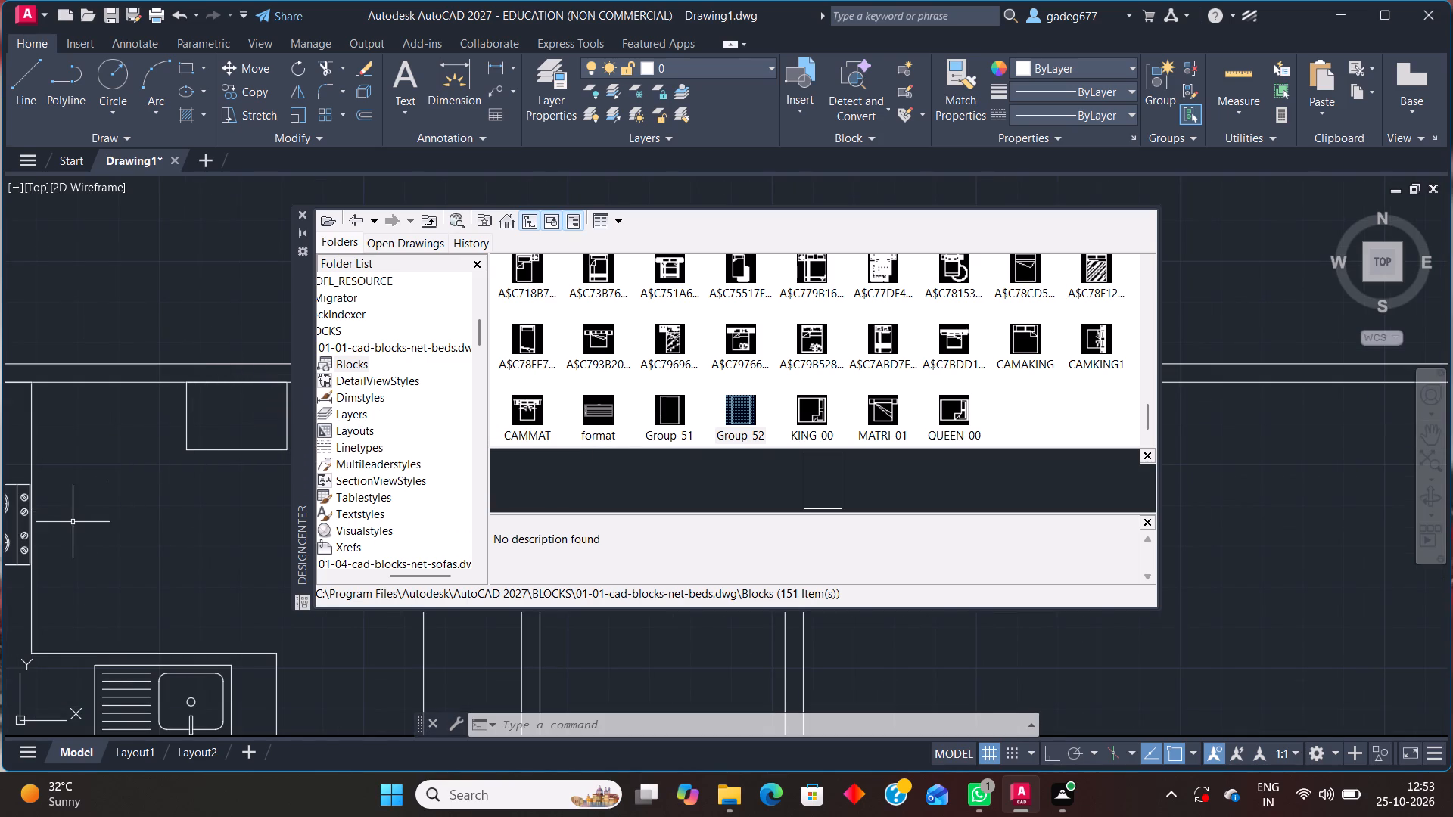
Fillet the northwest corner of the partition outline east of the kitchen sink with a radius of 3.
{"action": "scroll", "coordinate": [79, 530], "scroll_direction": "down", "scroll_amount": 2}
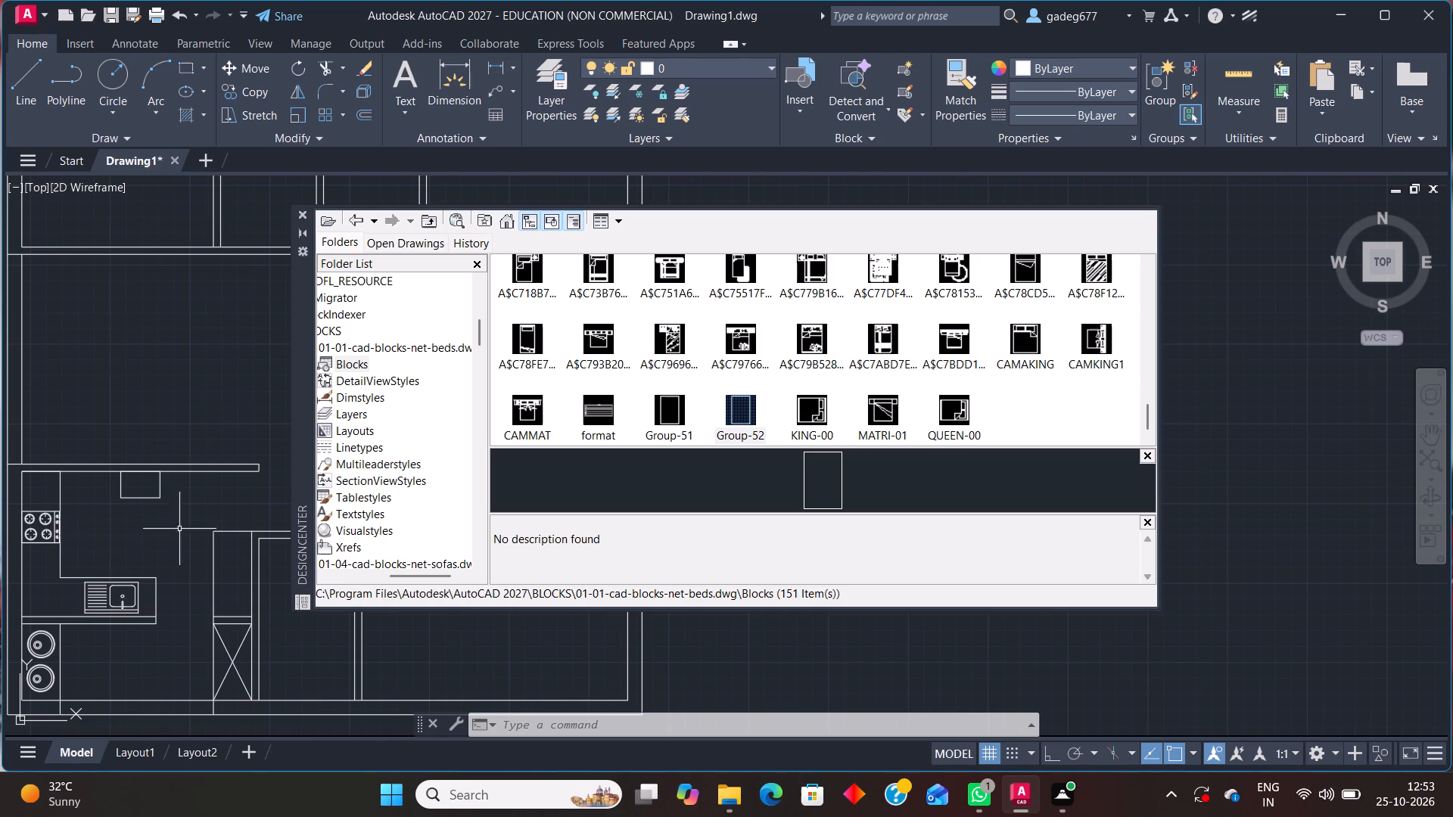
{"action": "scroll", "coordinate": [516, 417], "scroll_direction": "down", "scroll_amount": 1}
{"action": "left_click", "coordinate": [344, 90]}
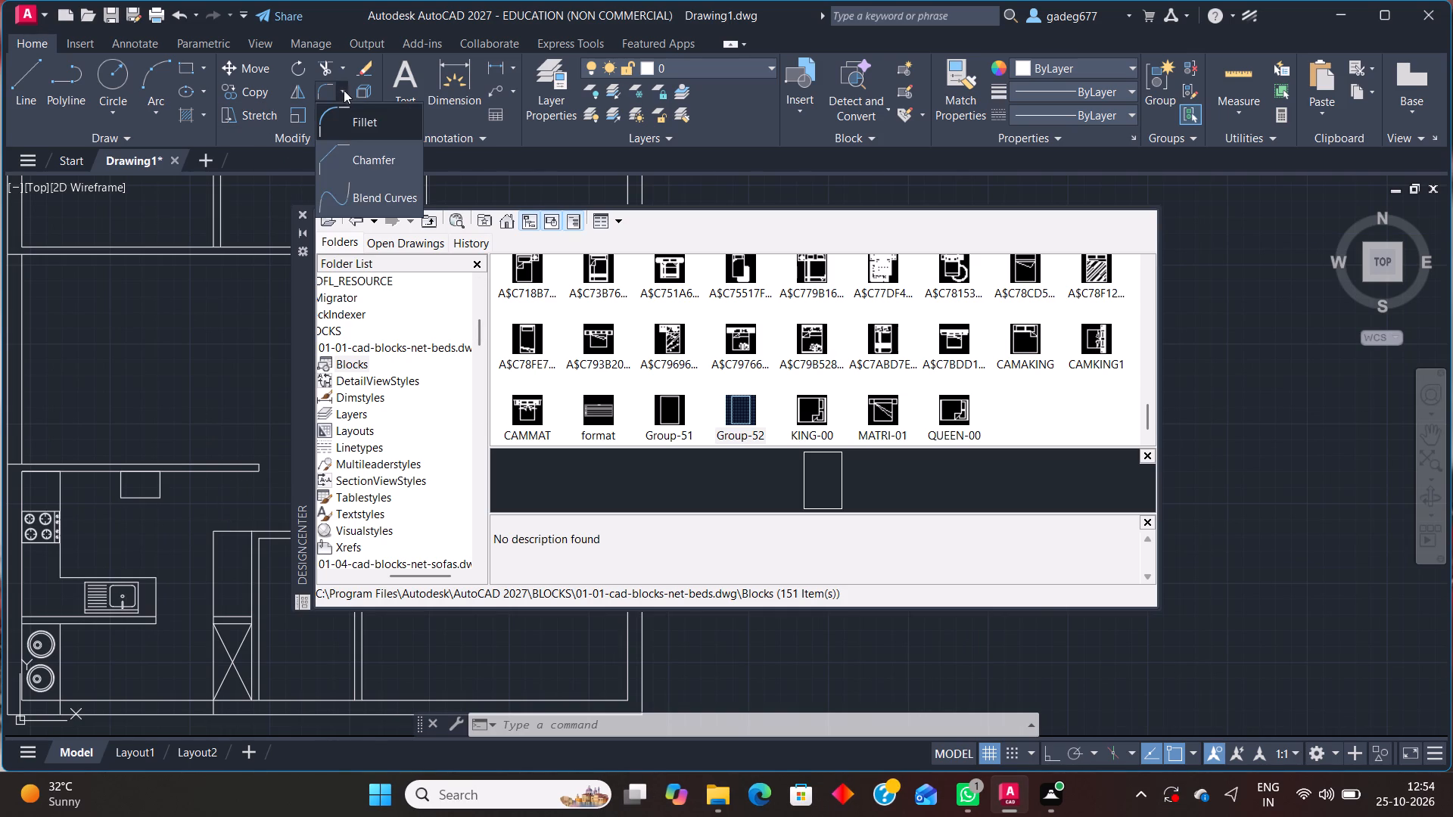
{"action": "left_click", "coordinate": [355, 126]}
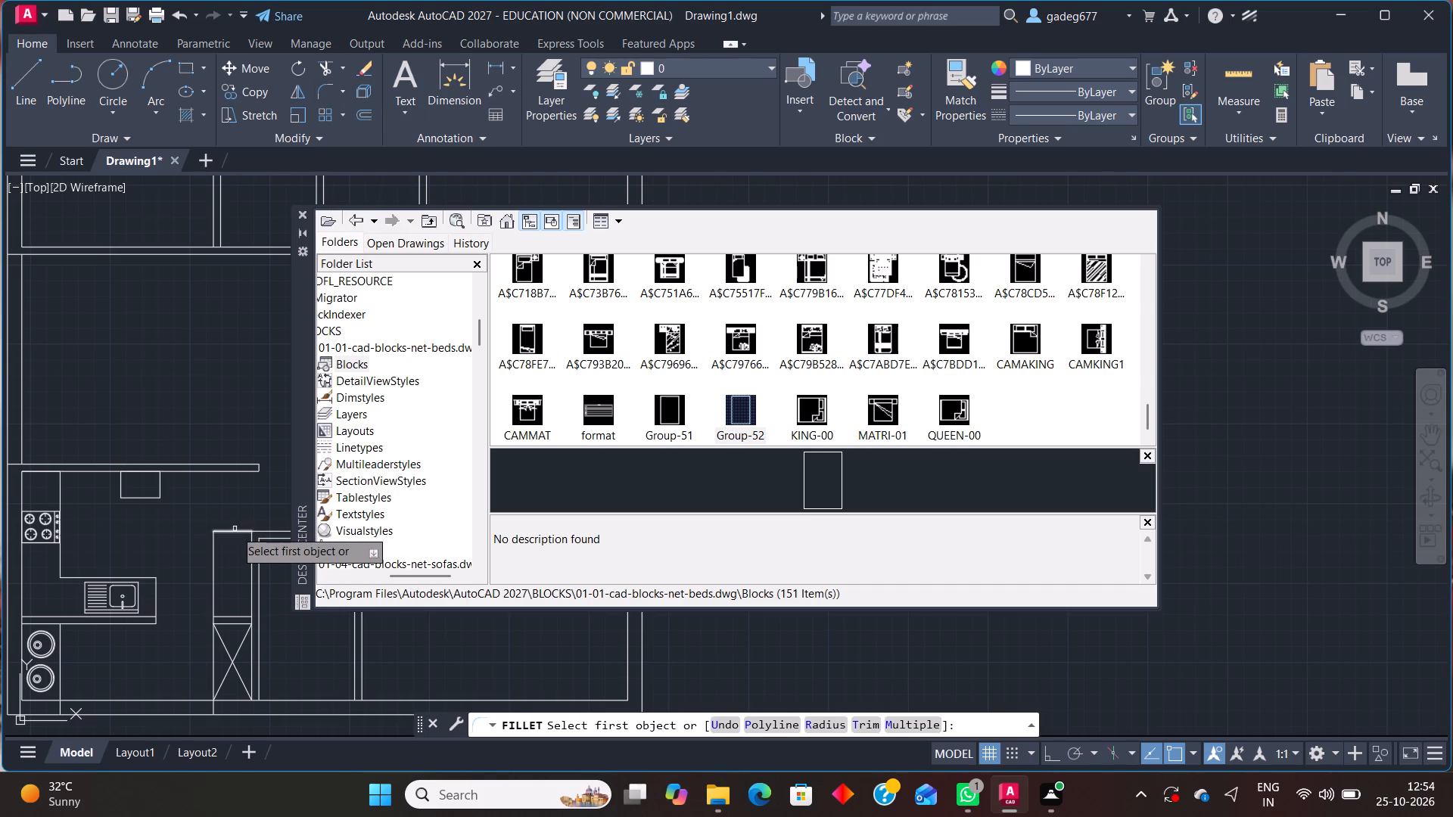
{"action": "left_click", "coordinate": [235, 530]}
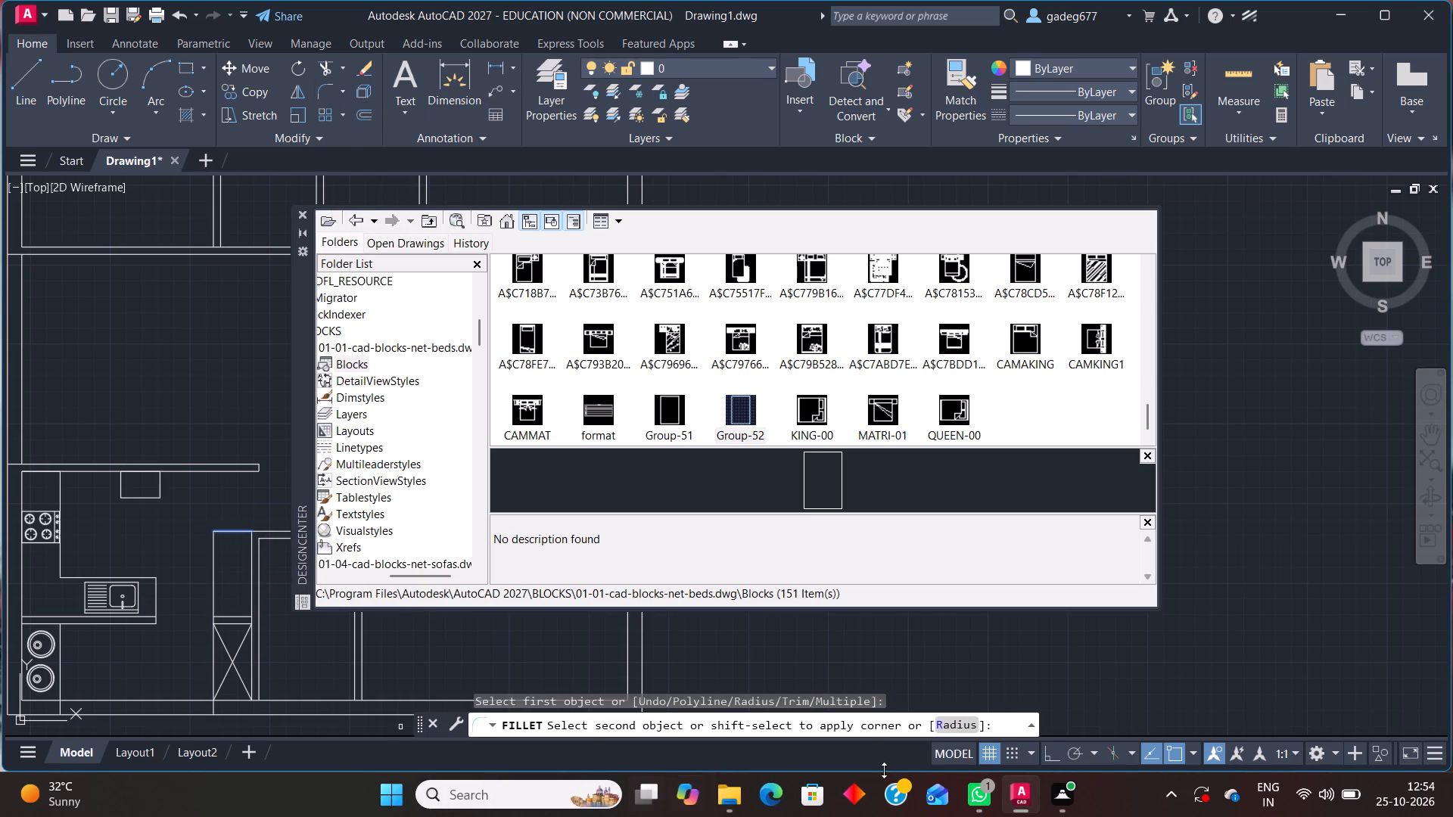
{"action": "left_click", "coordinate": [954, 725]}
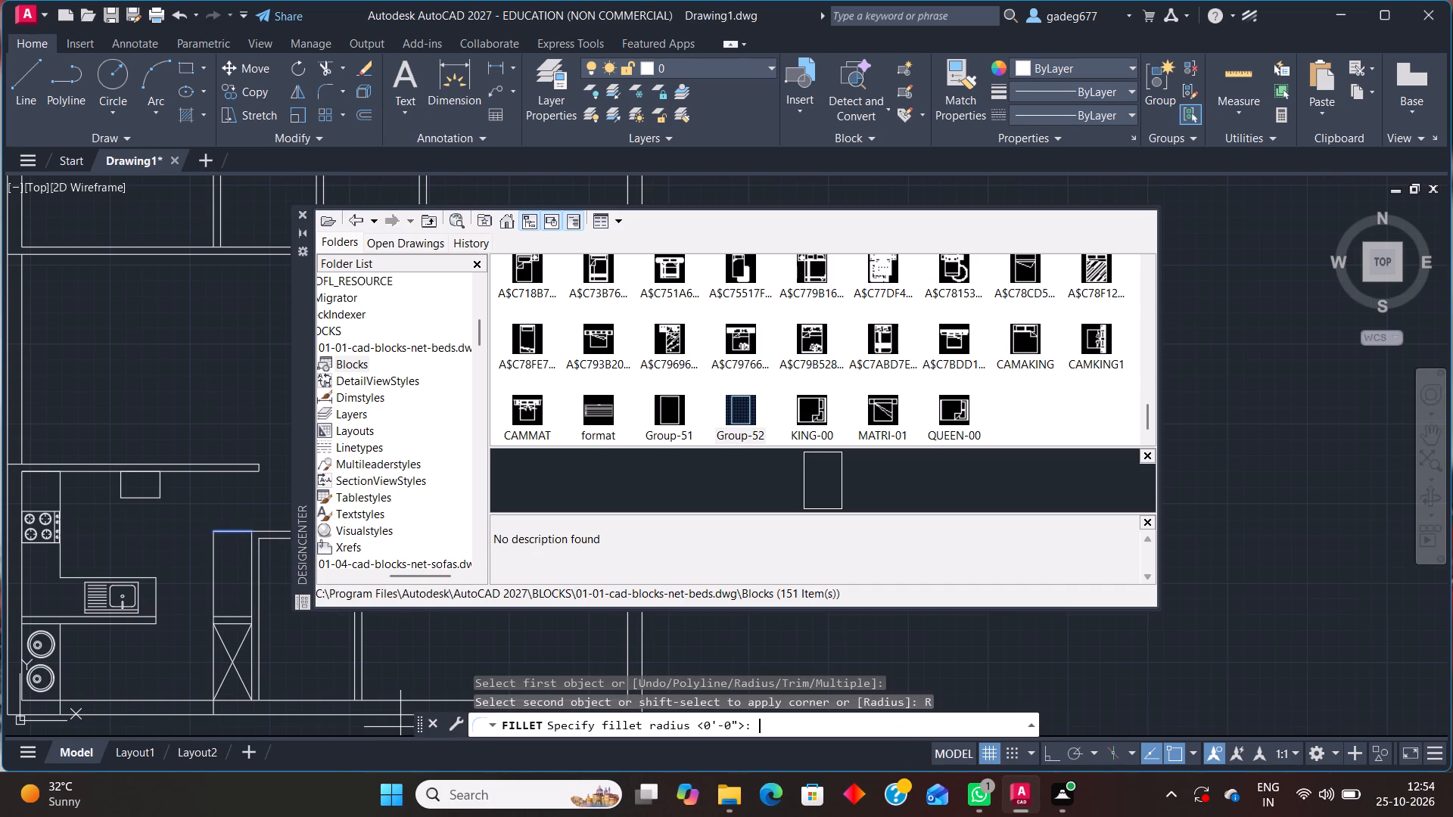
{"action": "key", "text": "3"}
{"action": "key", "text": "Return"}
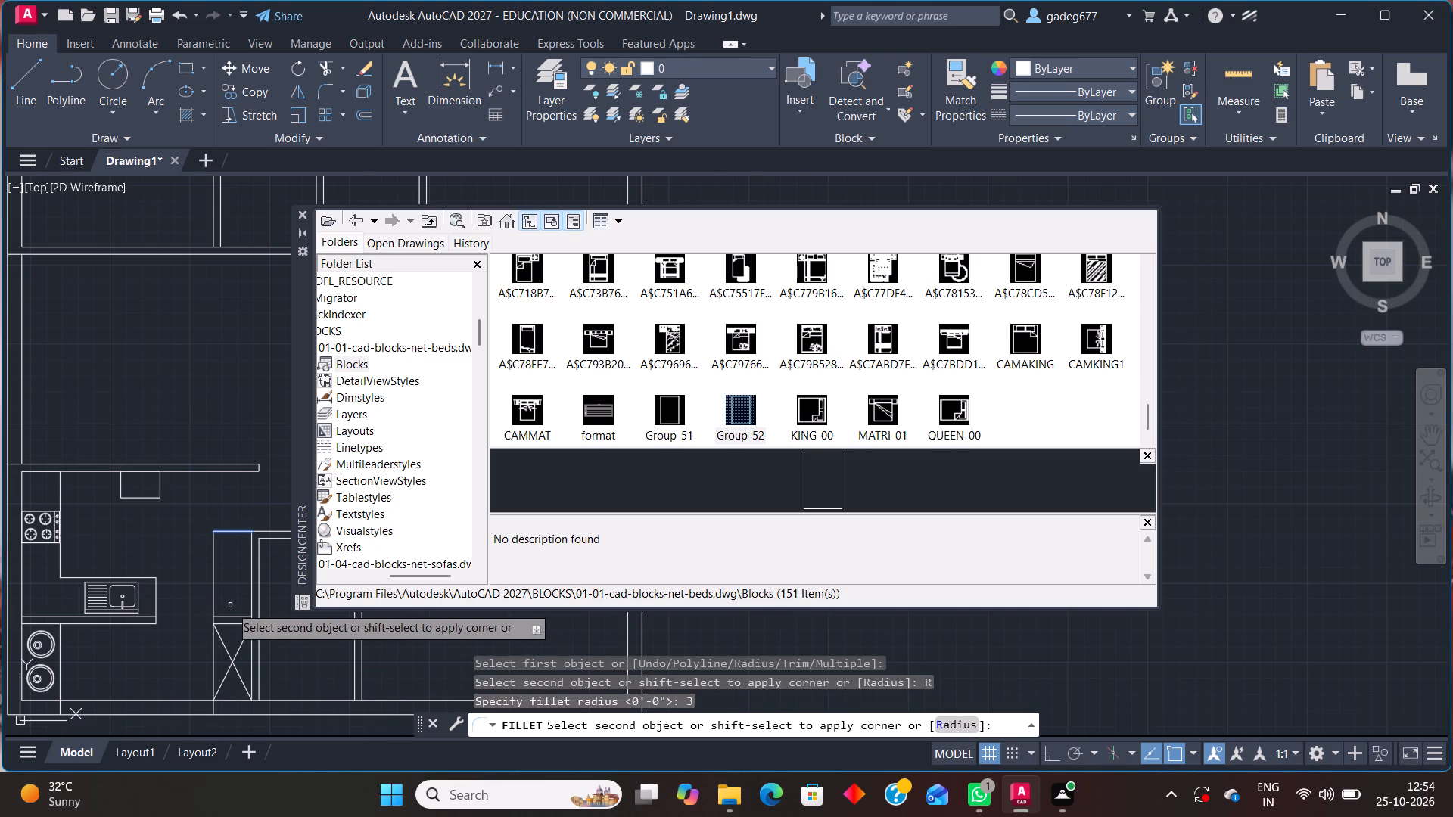
{"action": "left_click", "coordinate": [210, 576]}
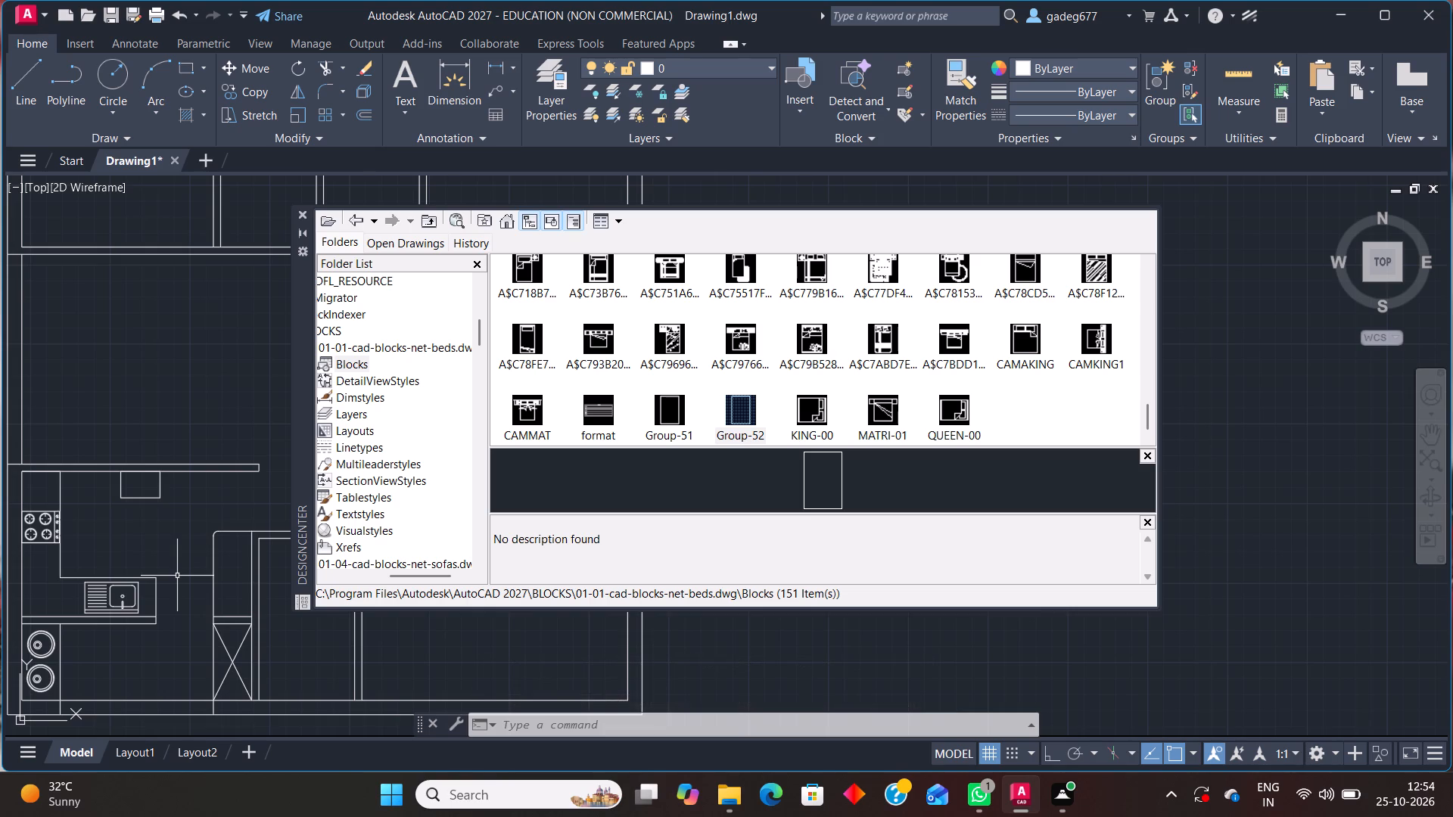
Shorten the north end of the two-basin counter's front line so it stops just below the wall line.
{"action": "middle_click_drag", "start_coordinate": [119, 666], "coordinate": [239, 553]}
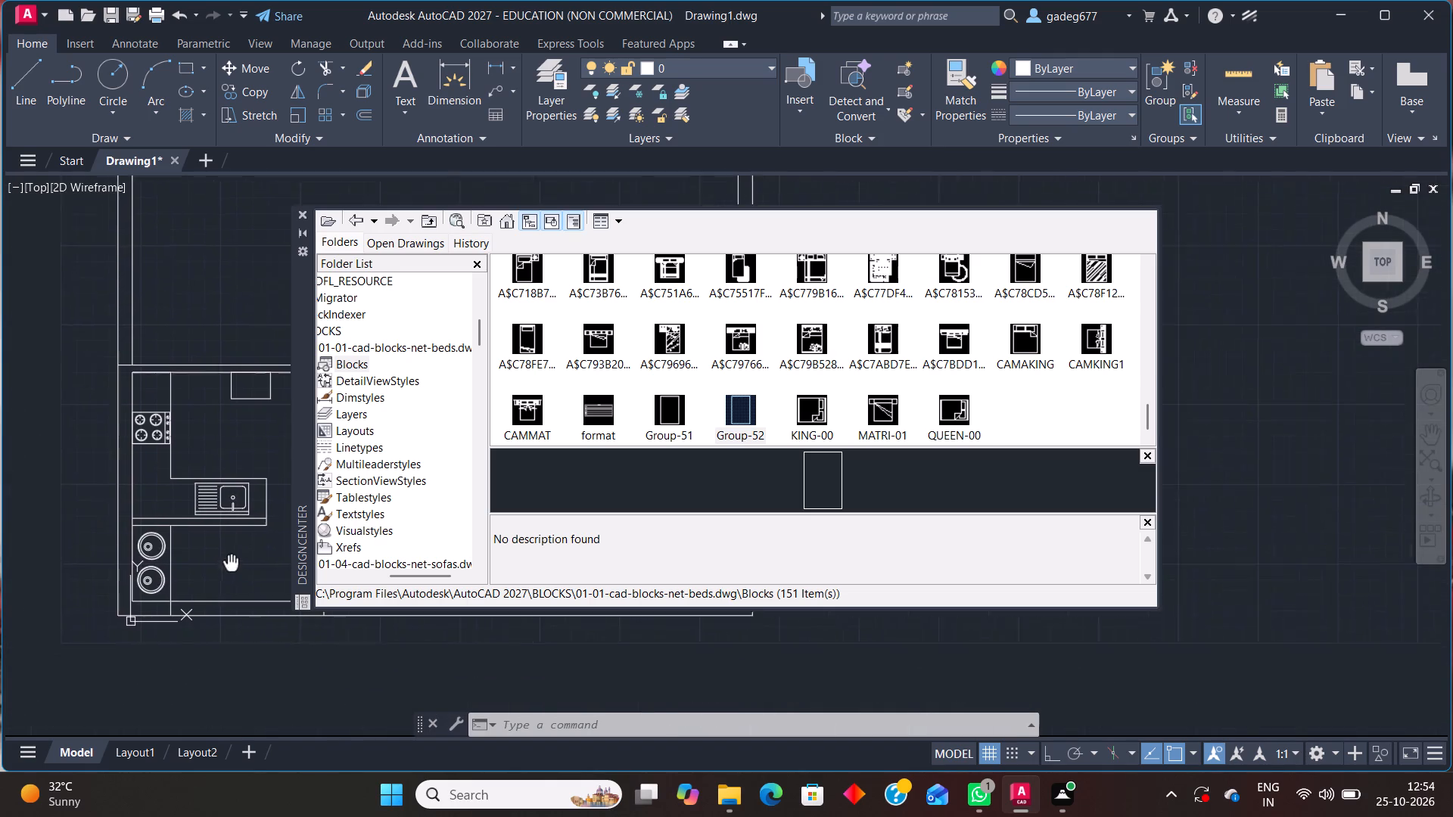
{"action": "middle_click_drag", "start_coordinate": [239, 553], "coordinate": [250, 542]}
{"action": "scroll", "coordinate": [168, 552], "scroll_direction": "up", "scroll_amount": 2}
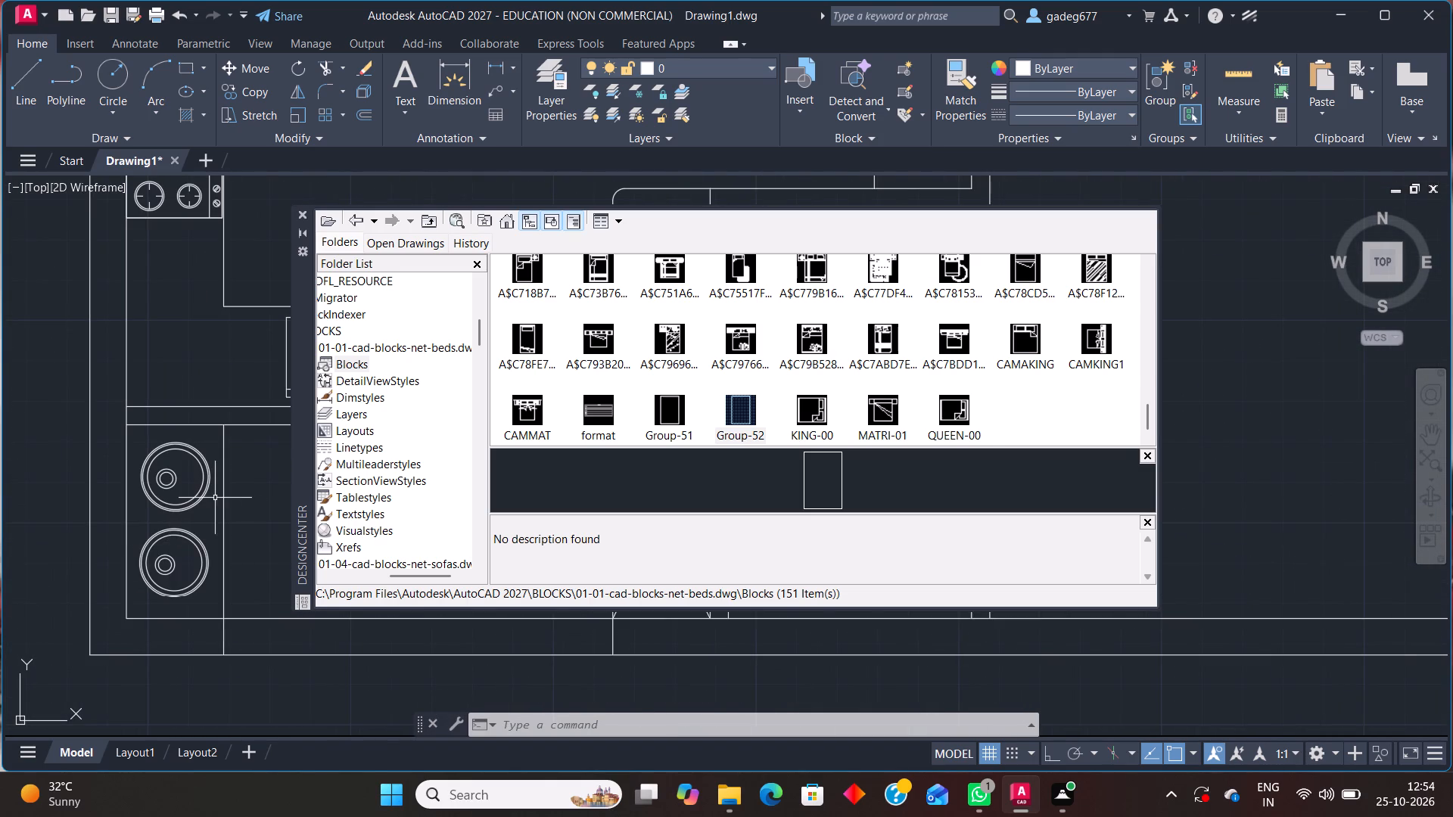
{"action": "left_click", "coordinate": [221, 486]}
{"action": "left_click", "coordinate": [219, 419]}
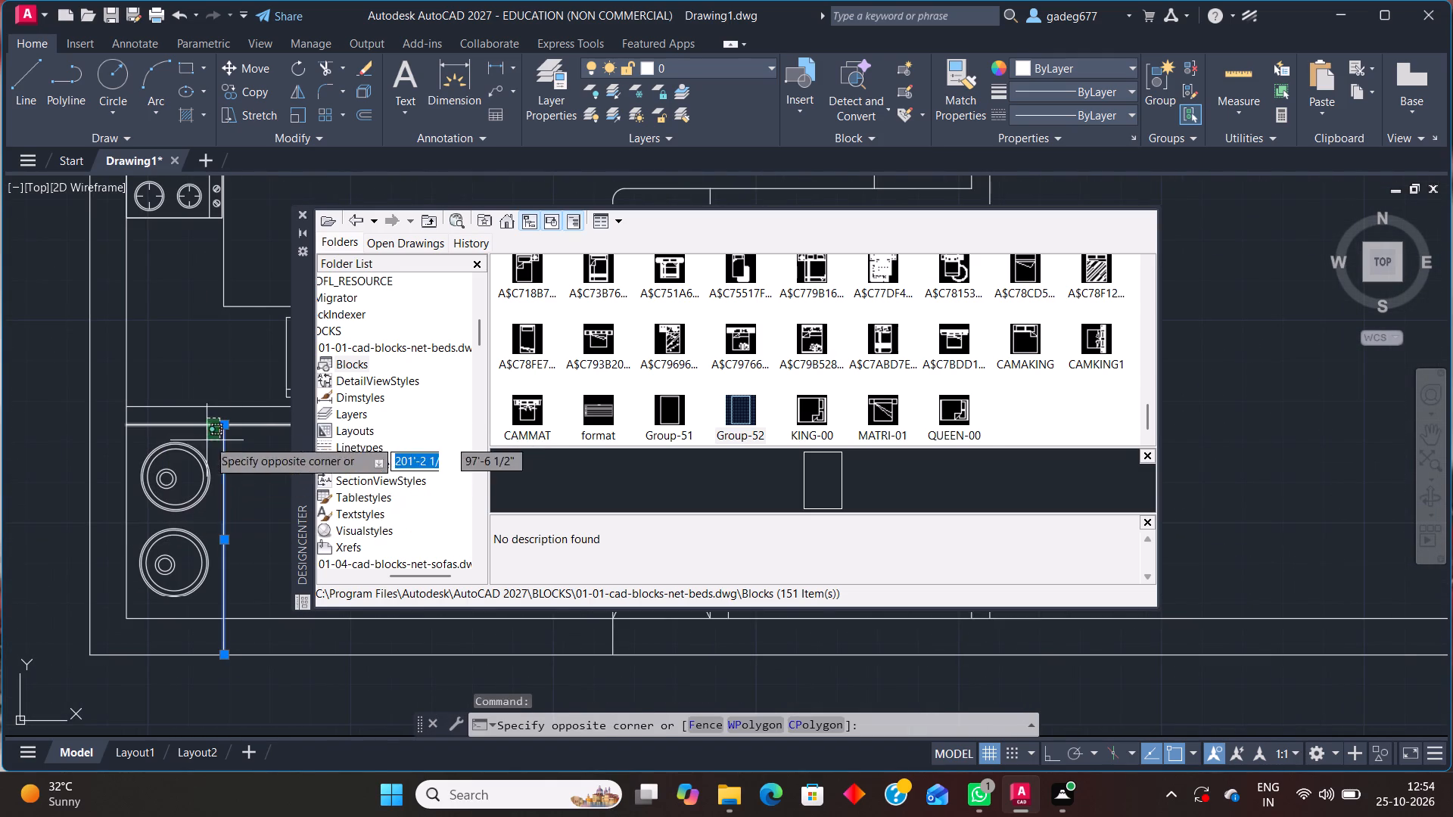
{"action": "left_click", "coordinate": [215, 458]}
{"action": "key", "text": "Escape"}
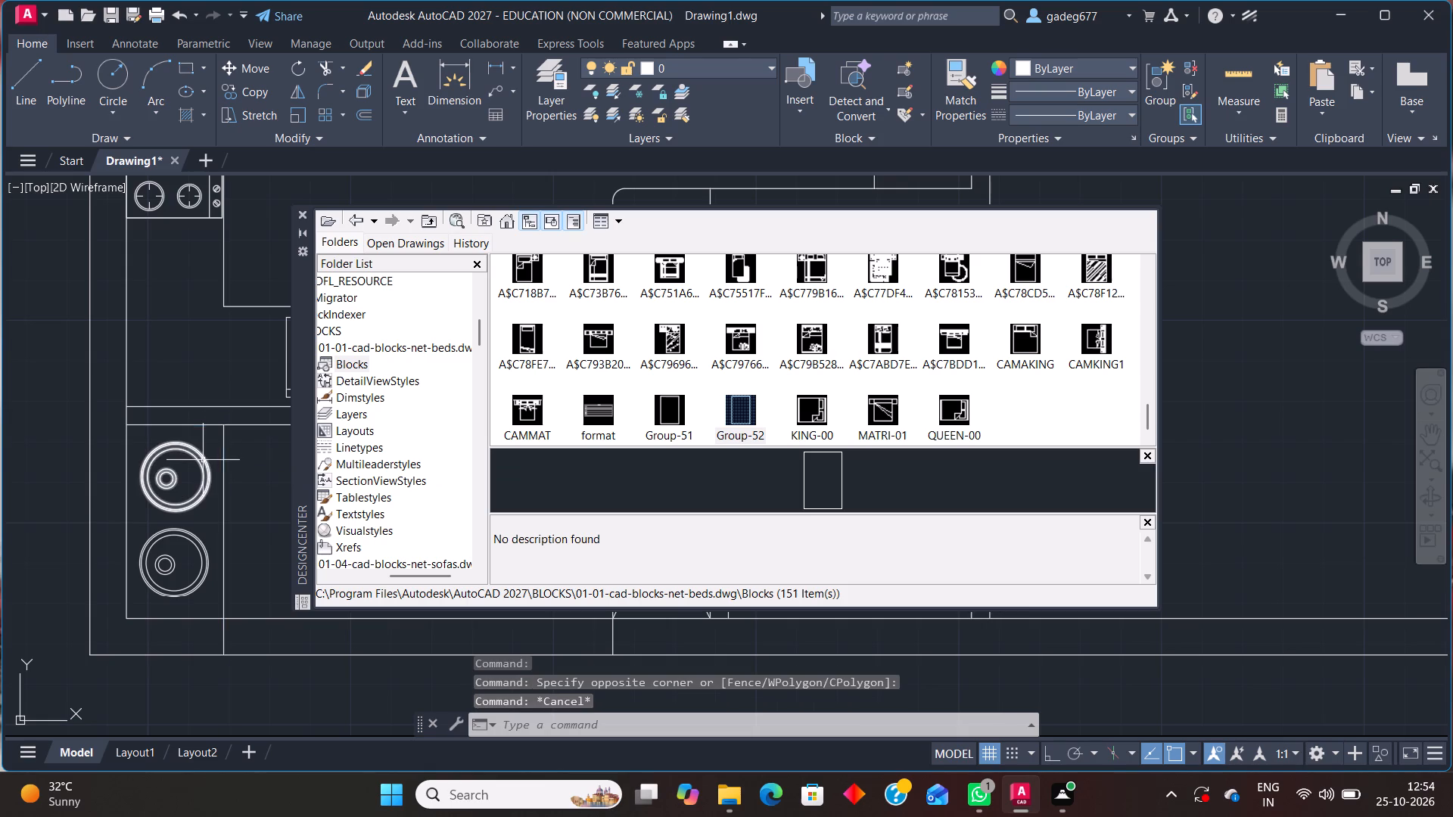
{"action": "left_click", "coordinate": [225, 432]}
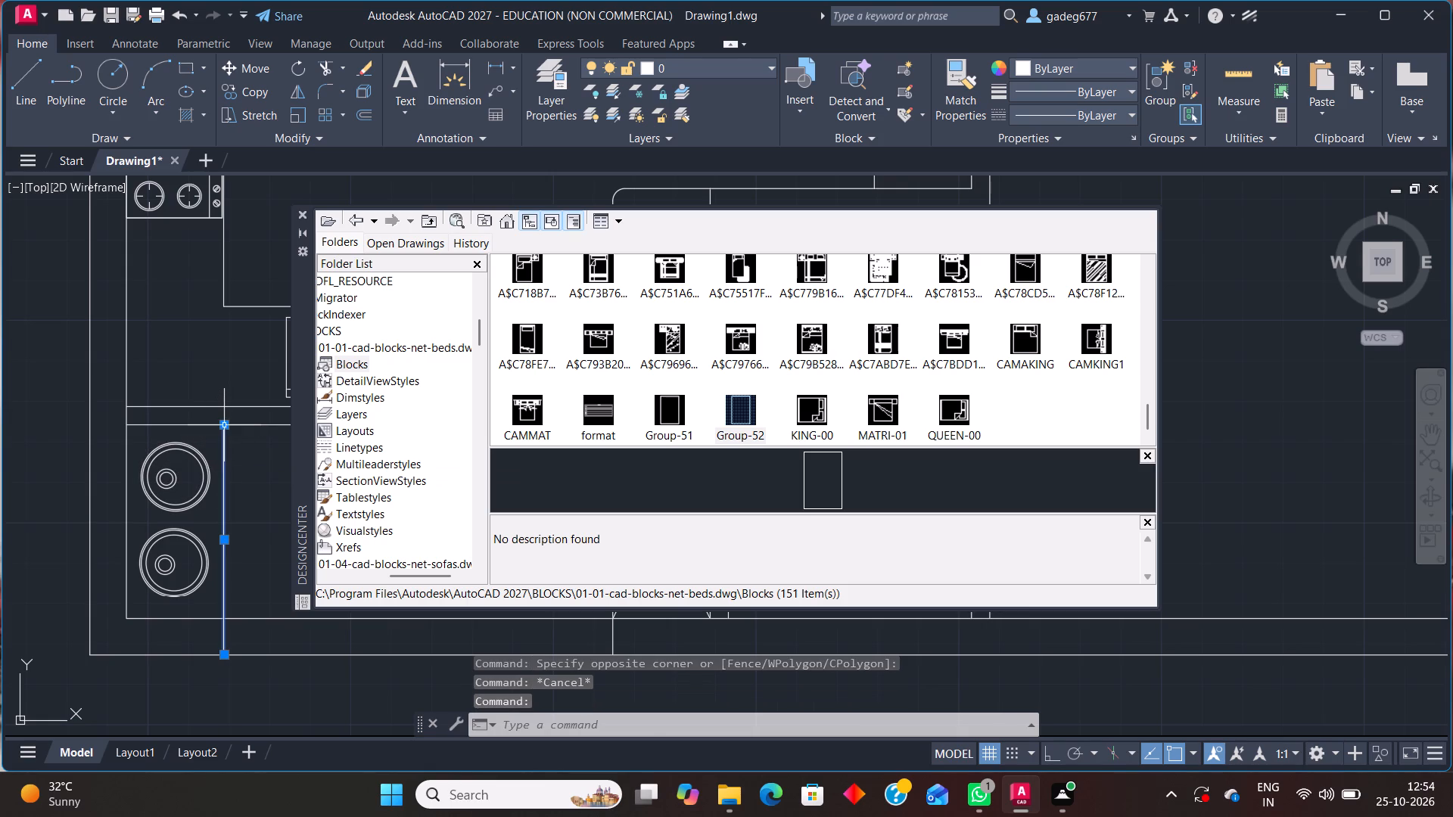
{"action": "left_click", "coordinate": [225, 427]}
{"action": "left_click", "coordinate": [225, 437]}
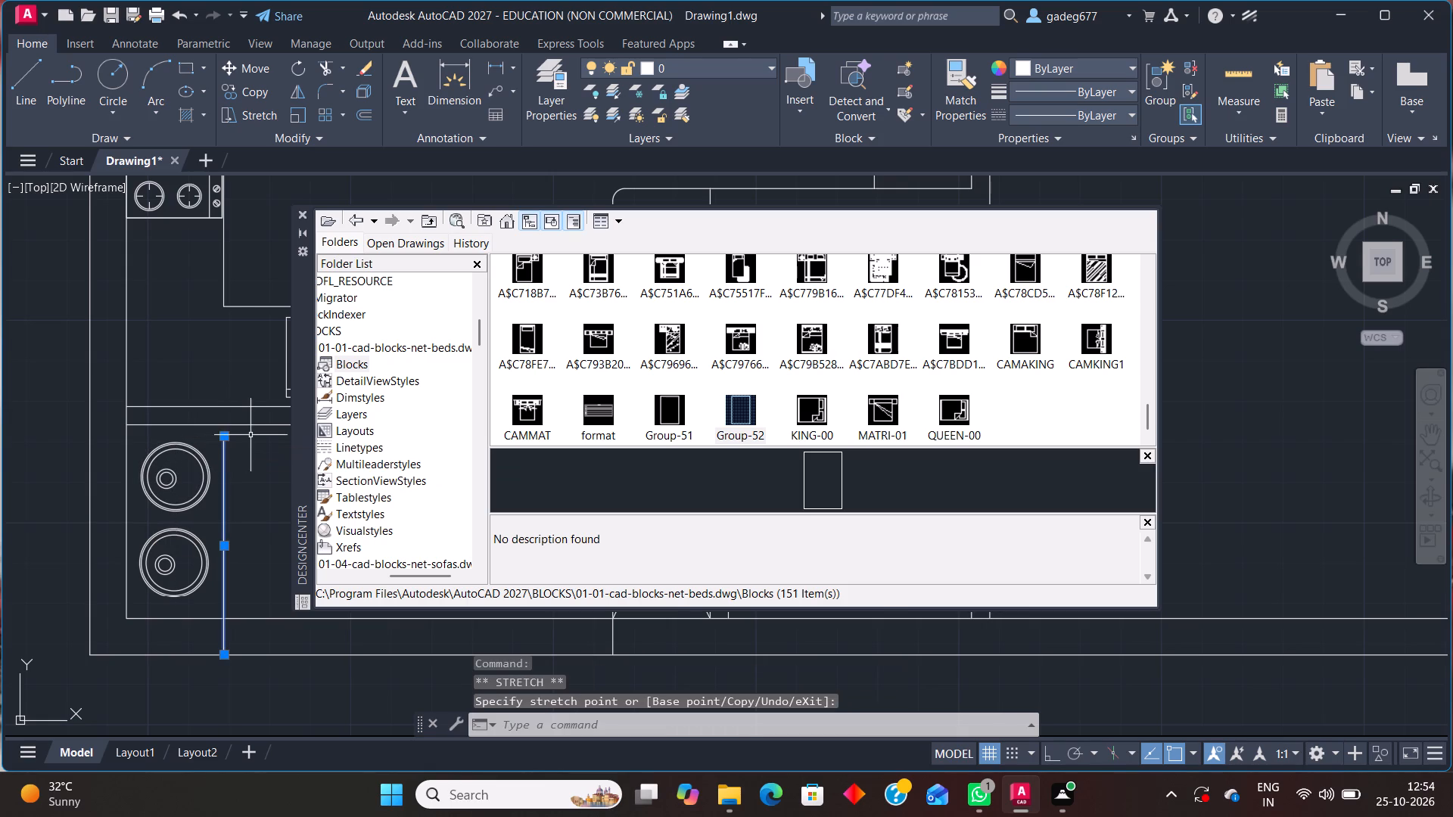
Draw a horizontal line about 2' long from the shortened counter line's north end to the west wall's inner face.
{"action": "key", "text": "l"}
{"action": "key", "text": "Return"}
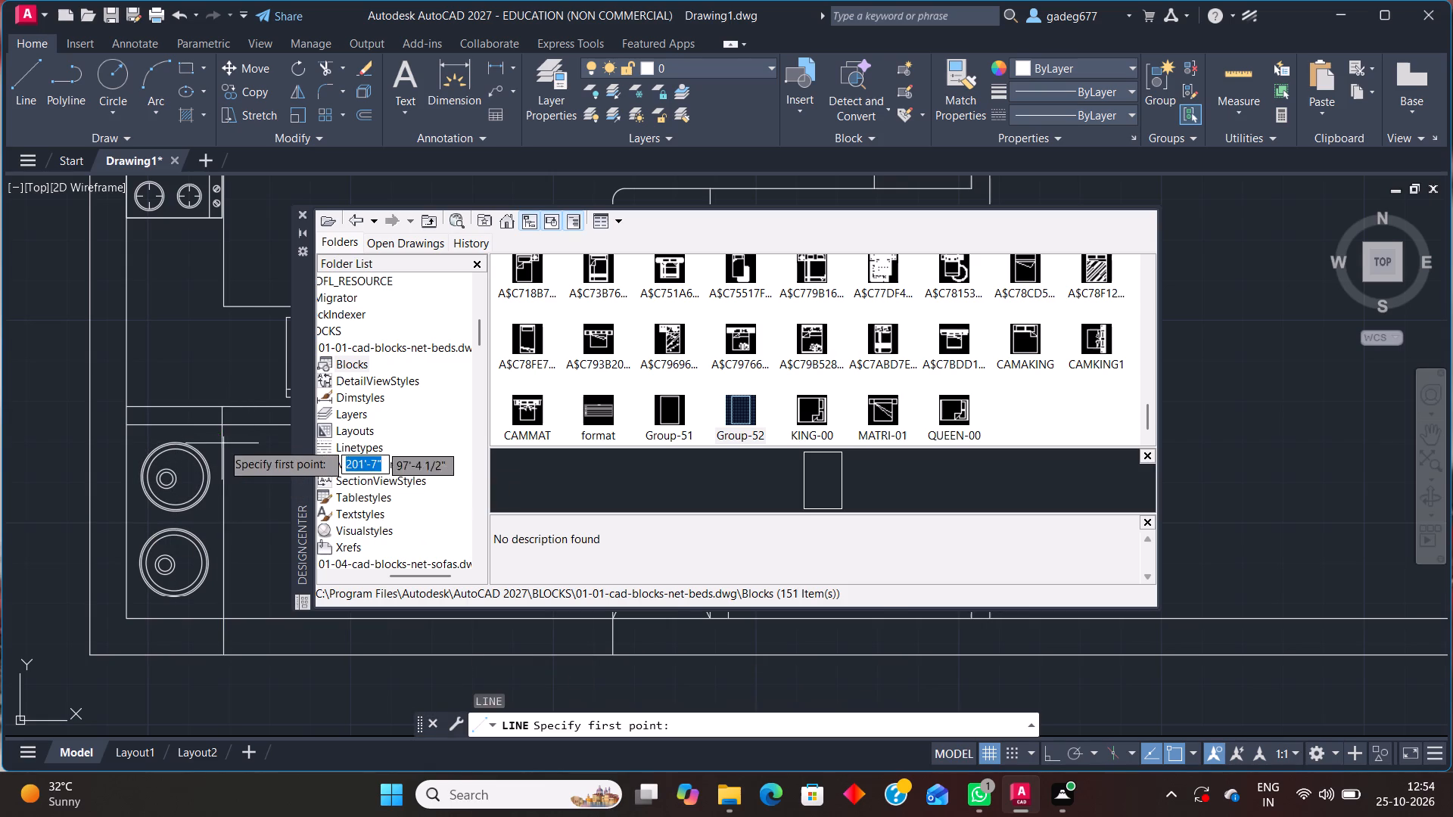
{"action": "left_click", "coordinate": [222, 442]}
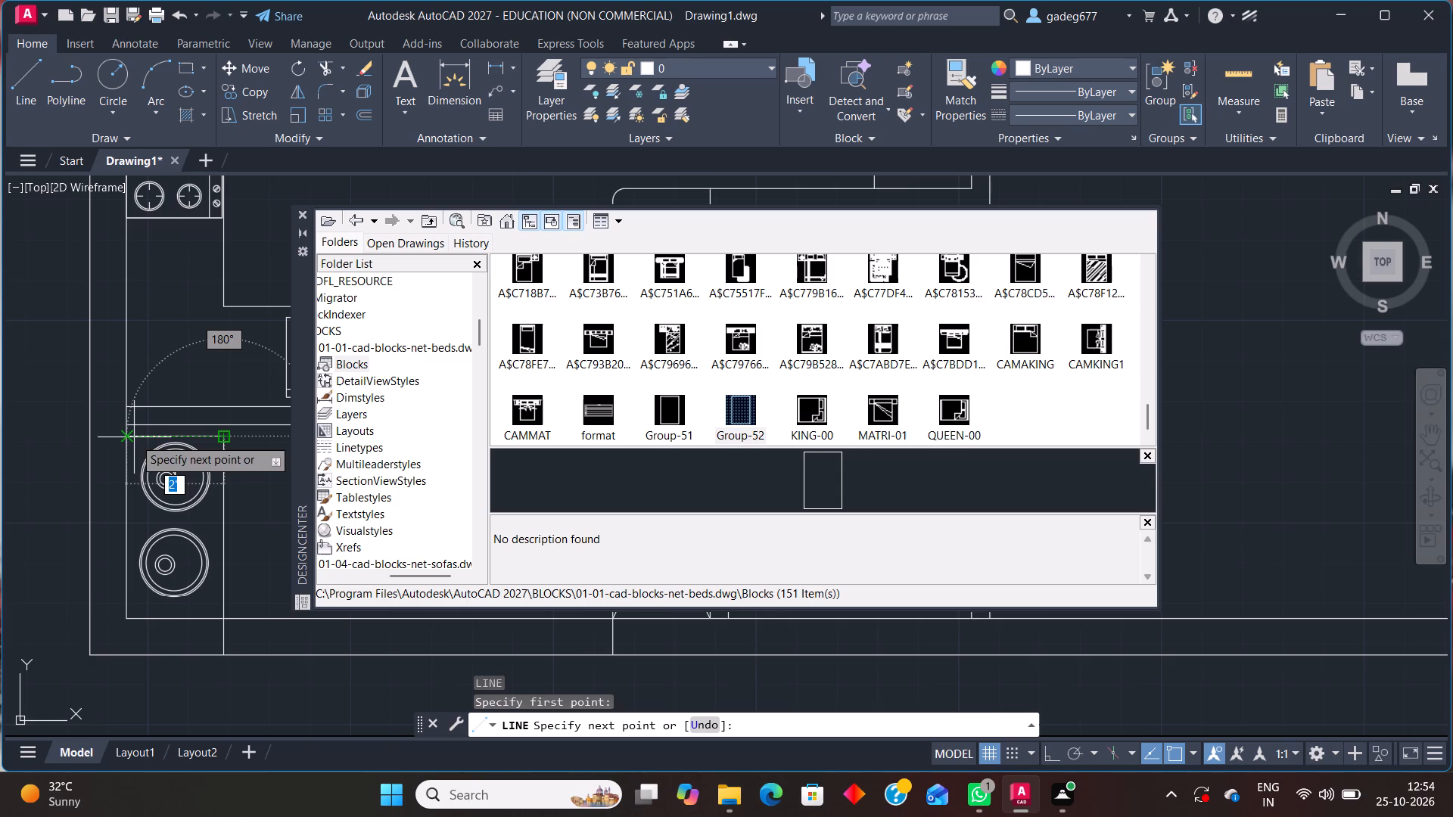
{"action": "left_click", "coordinate": [129, 436]}
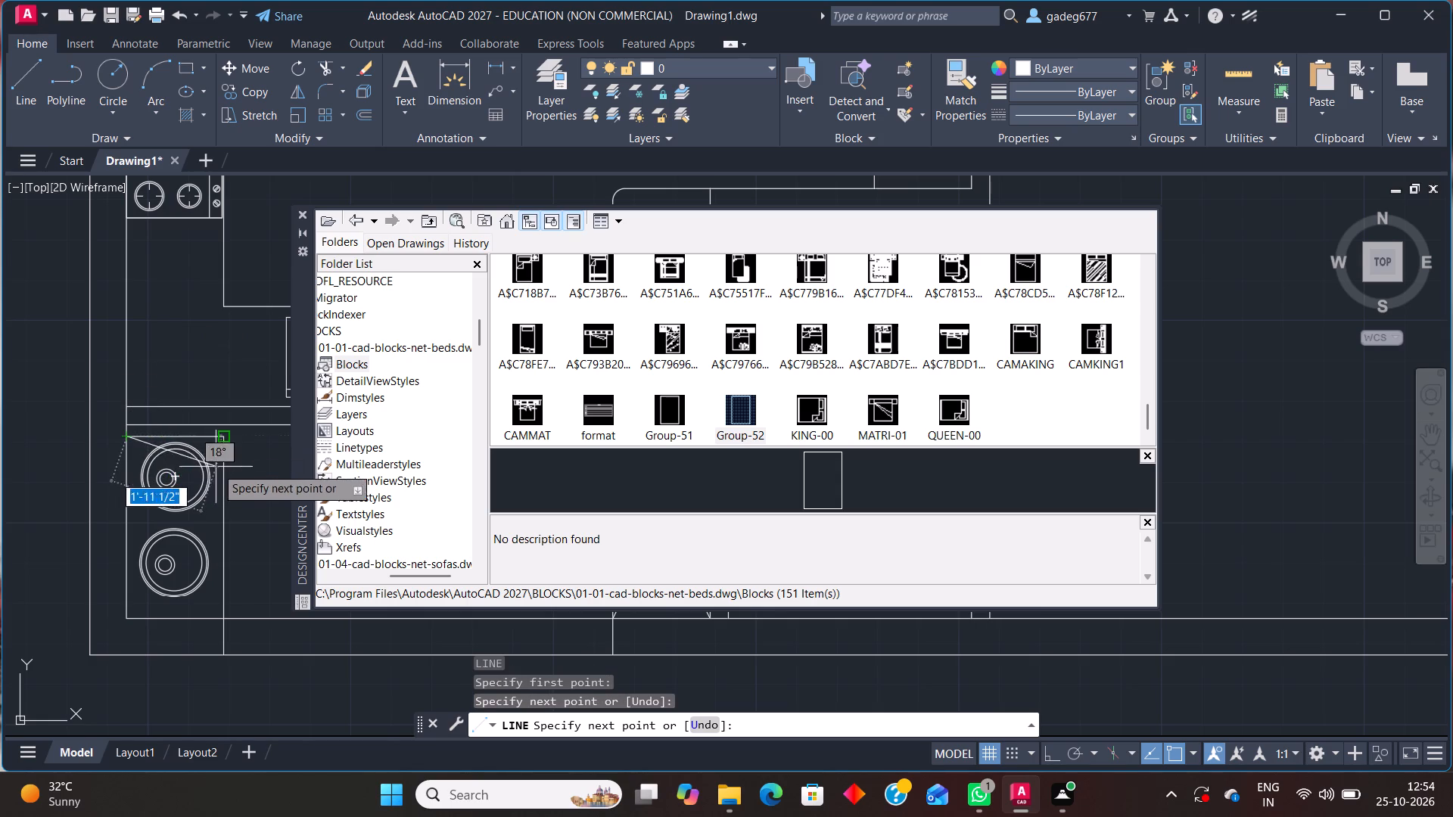
{"action": "key", "text": "Escape"}
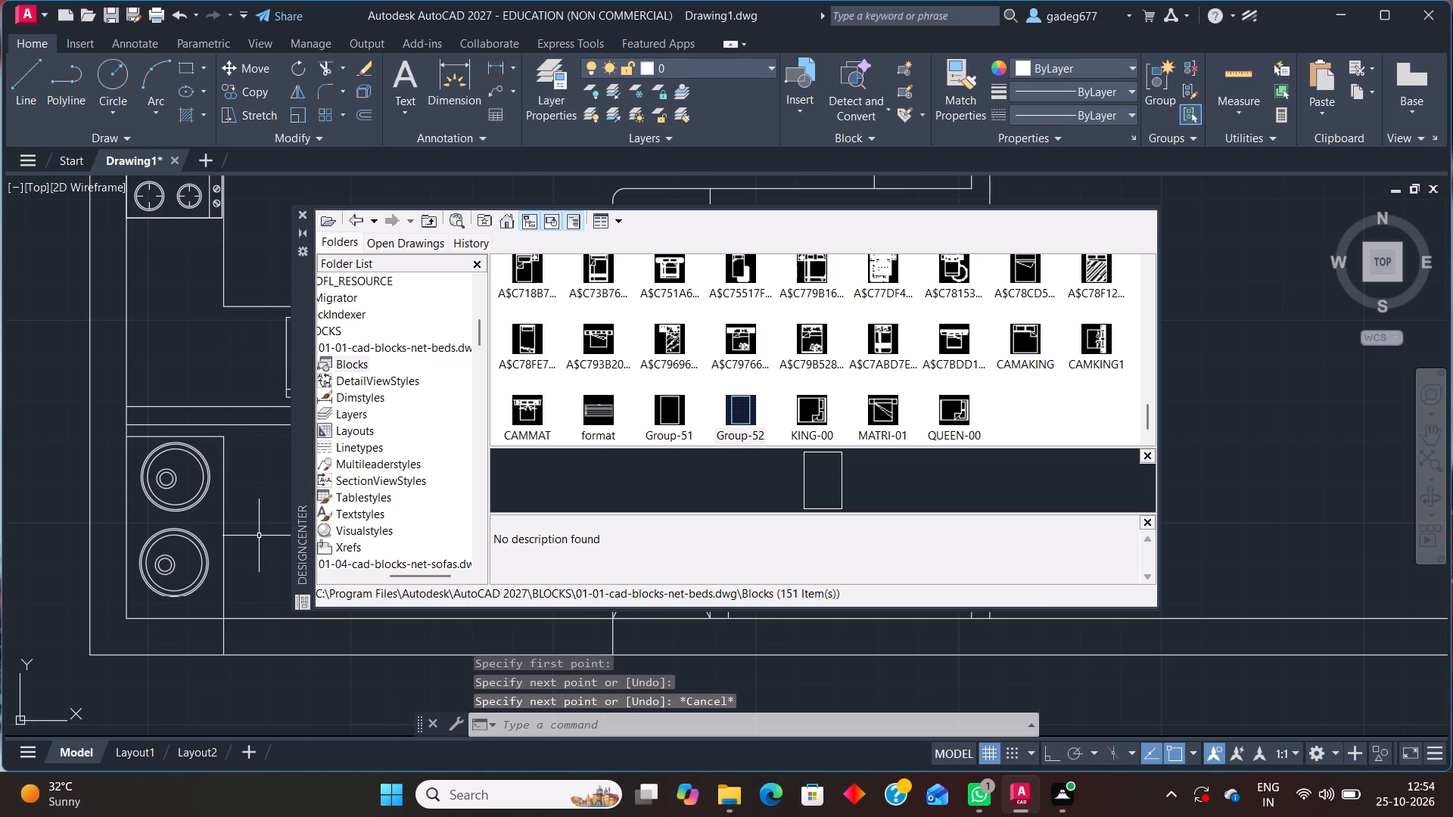
With Ortho on, draw a horizontal line across the two-basin counter just below the southern basin, overshooting both sides.
{"action": "left_click", "coordinate": [224, 603]}
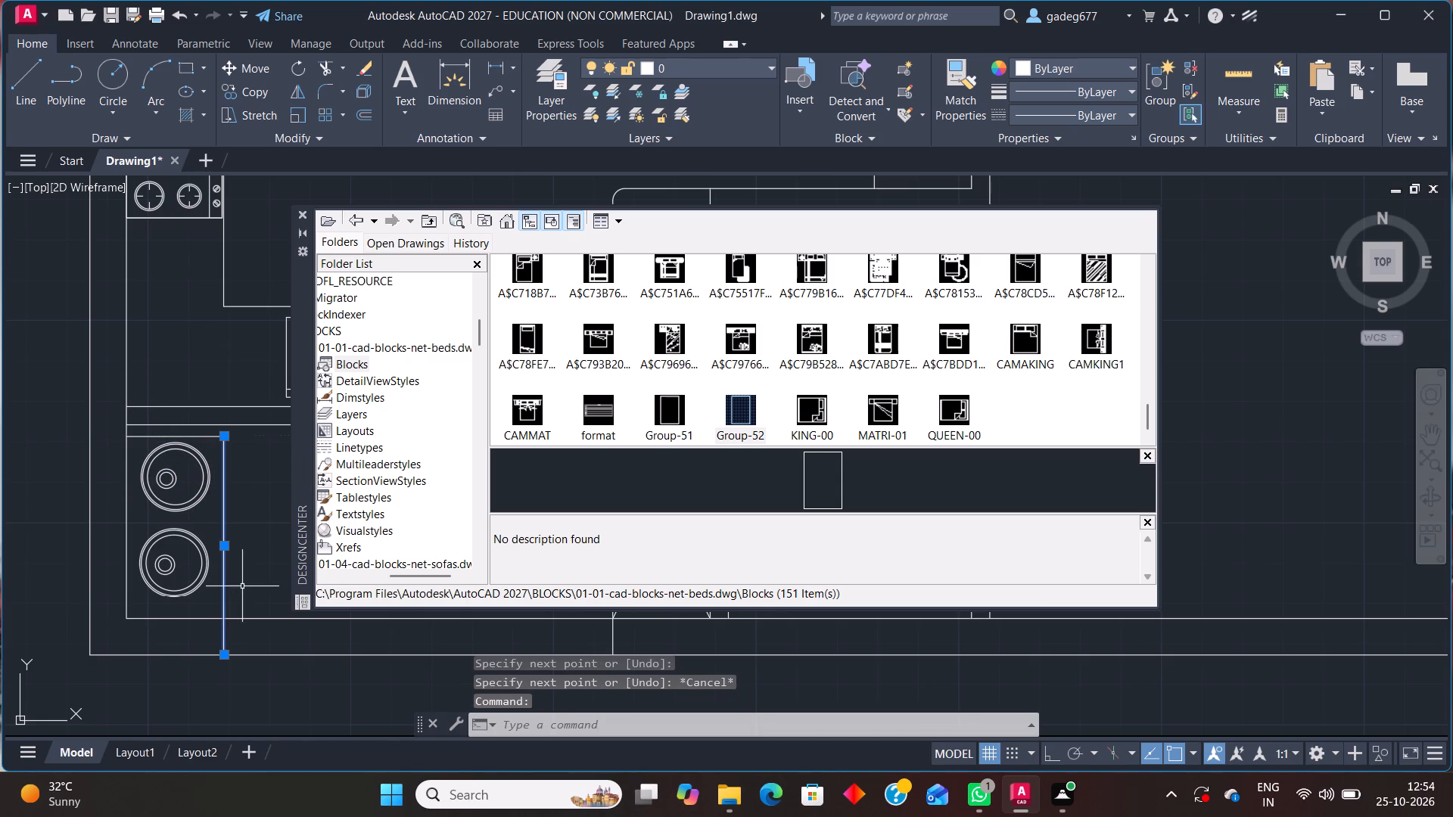
{"action": "key", "text": "Escape"}
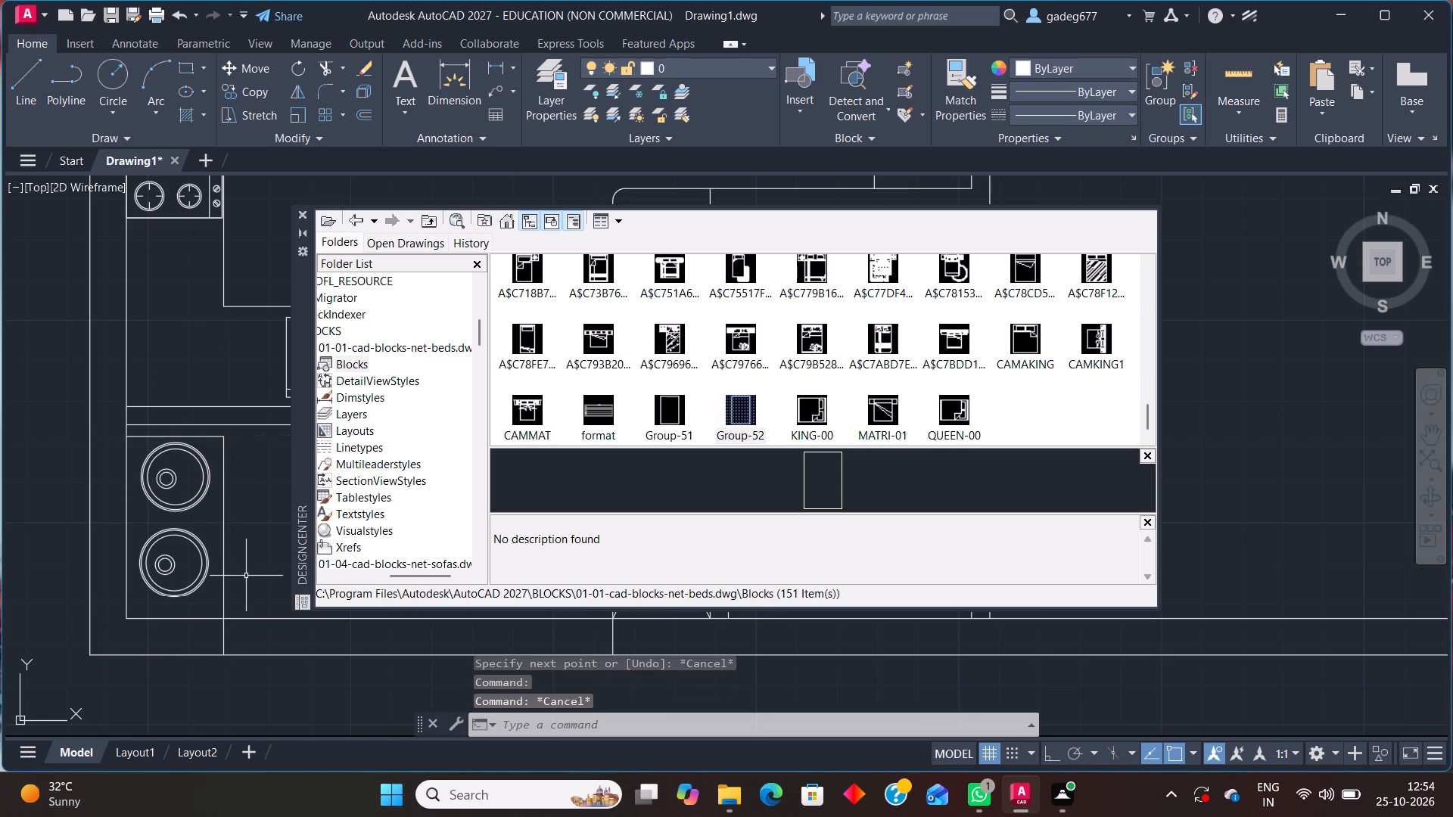
{"action": "key", "text": "l"}
{"action": "key", "text": "Return"}
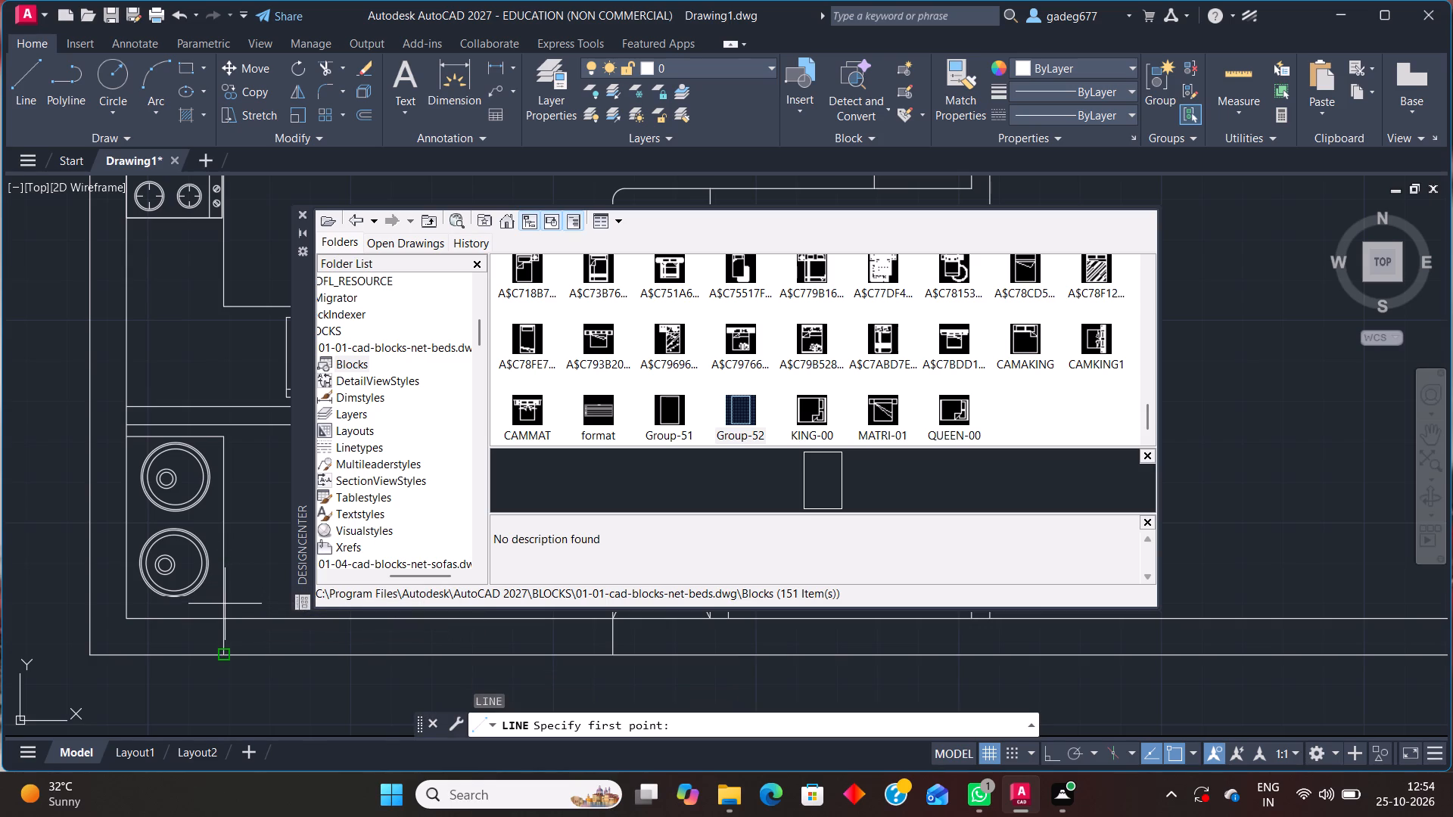
{"action": "scroll", "coordinate": [134, 615], "scroll_direction": "up", "scroll_amount": 2}
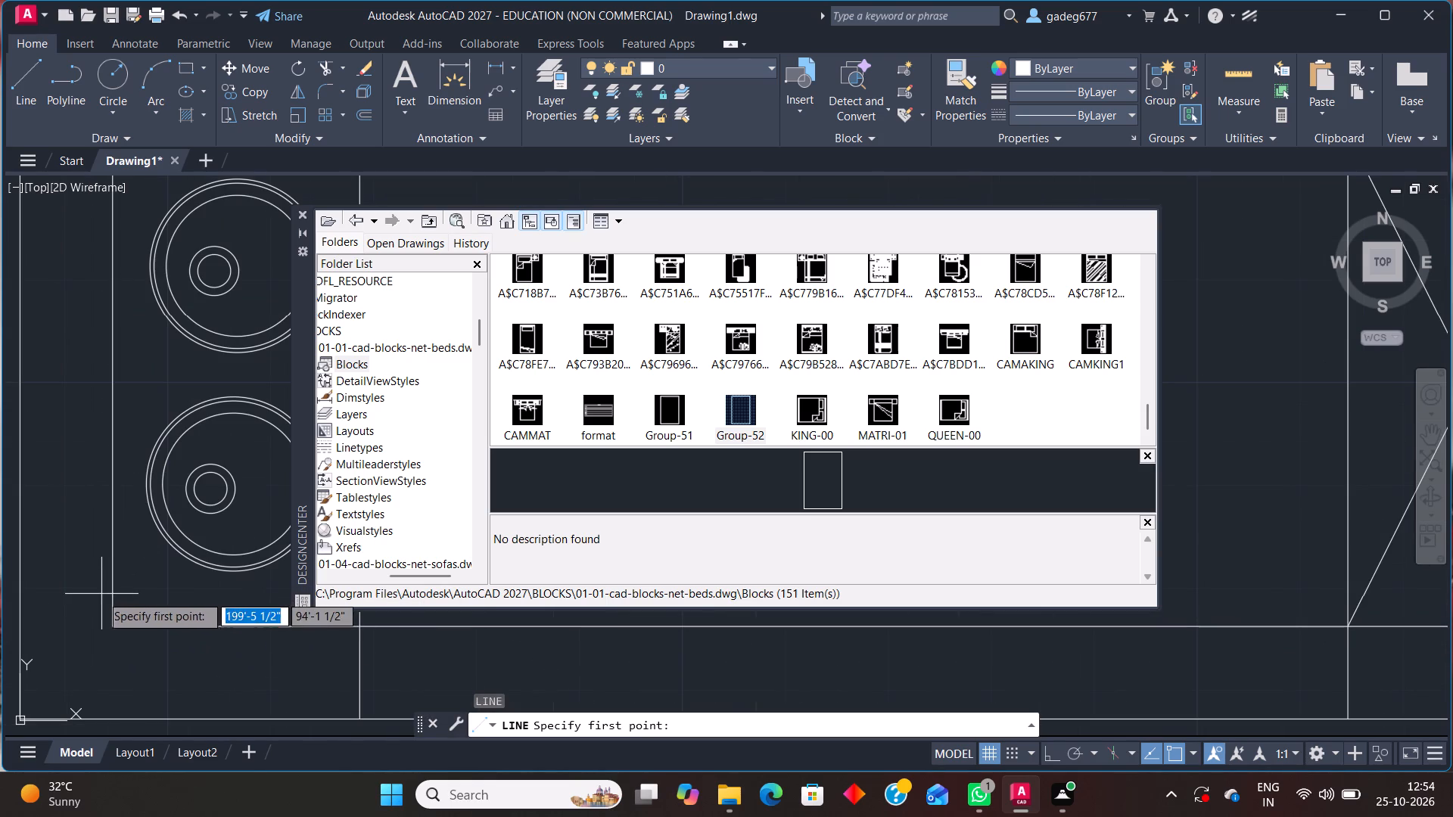
{"action": "left_click", "coordinate": [95, 591]}
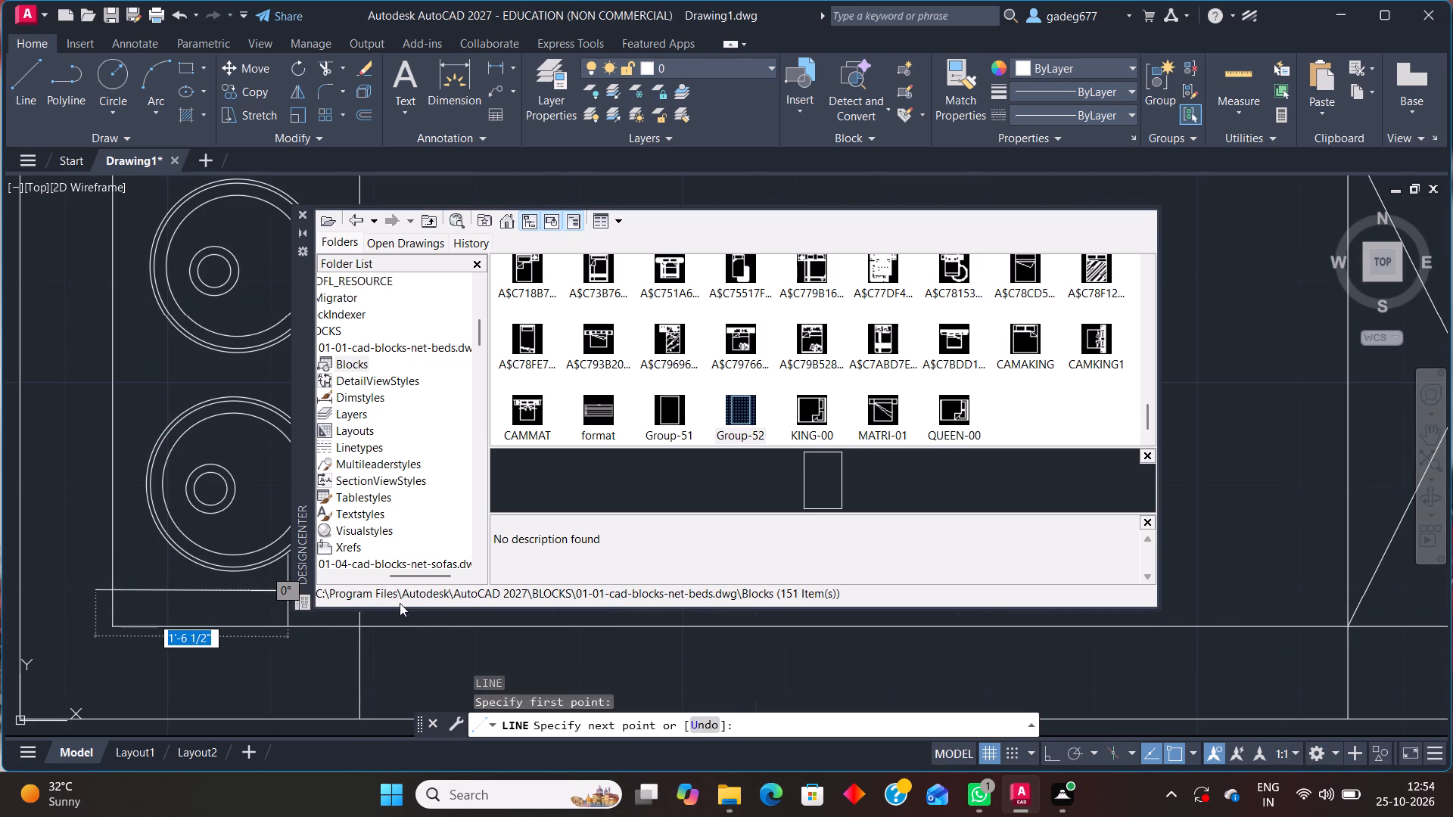
{"action": "middle_click_drag", "start_coordinate": [401, 617], "coordinate": [255, 666]}
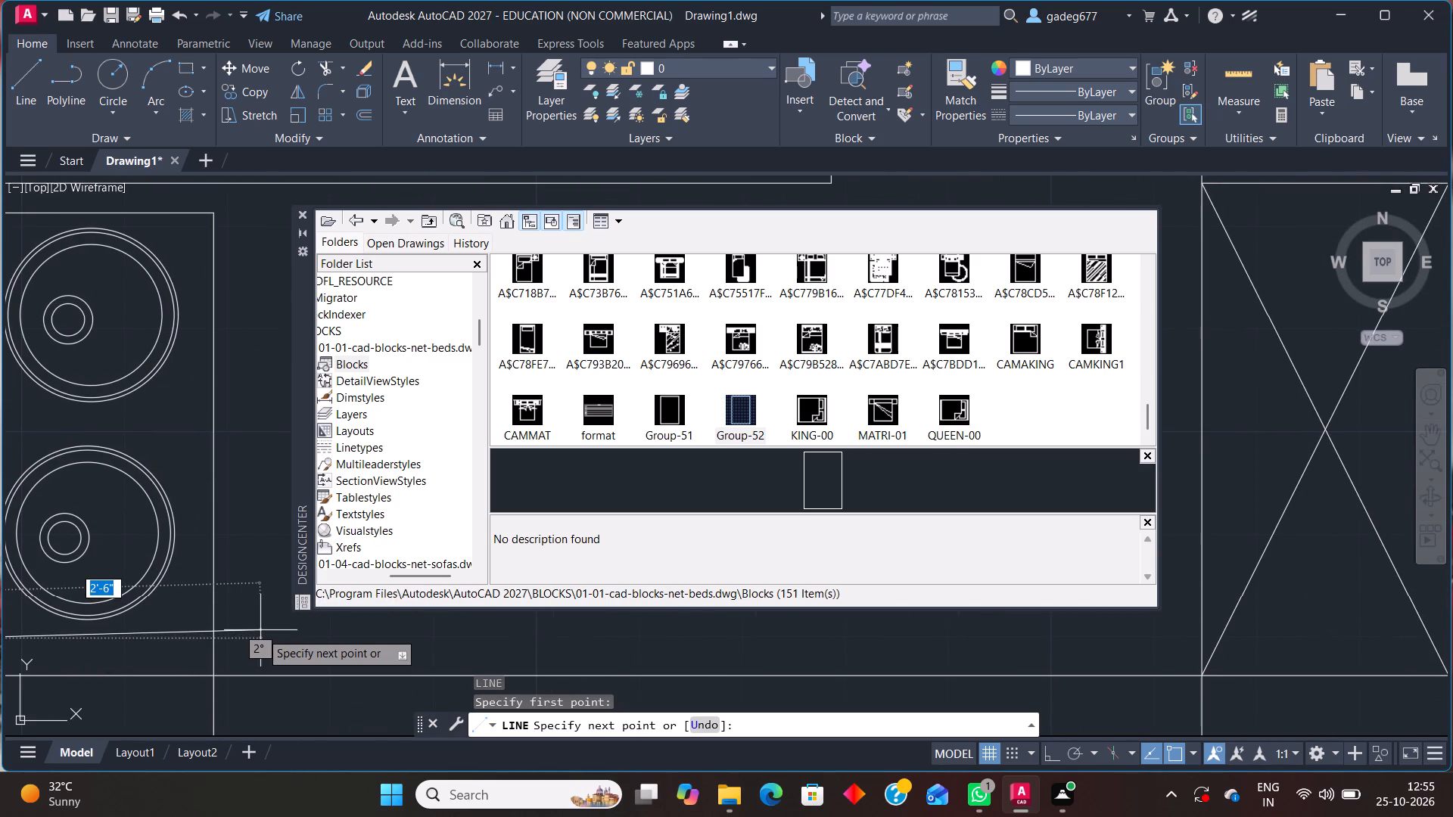
{"action": "left_click", "coordinate": [1043, 759]}
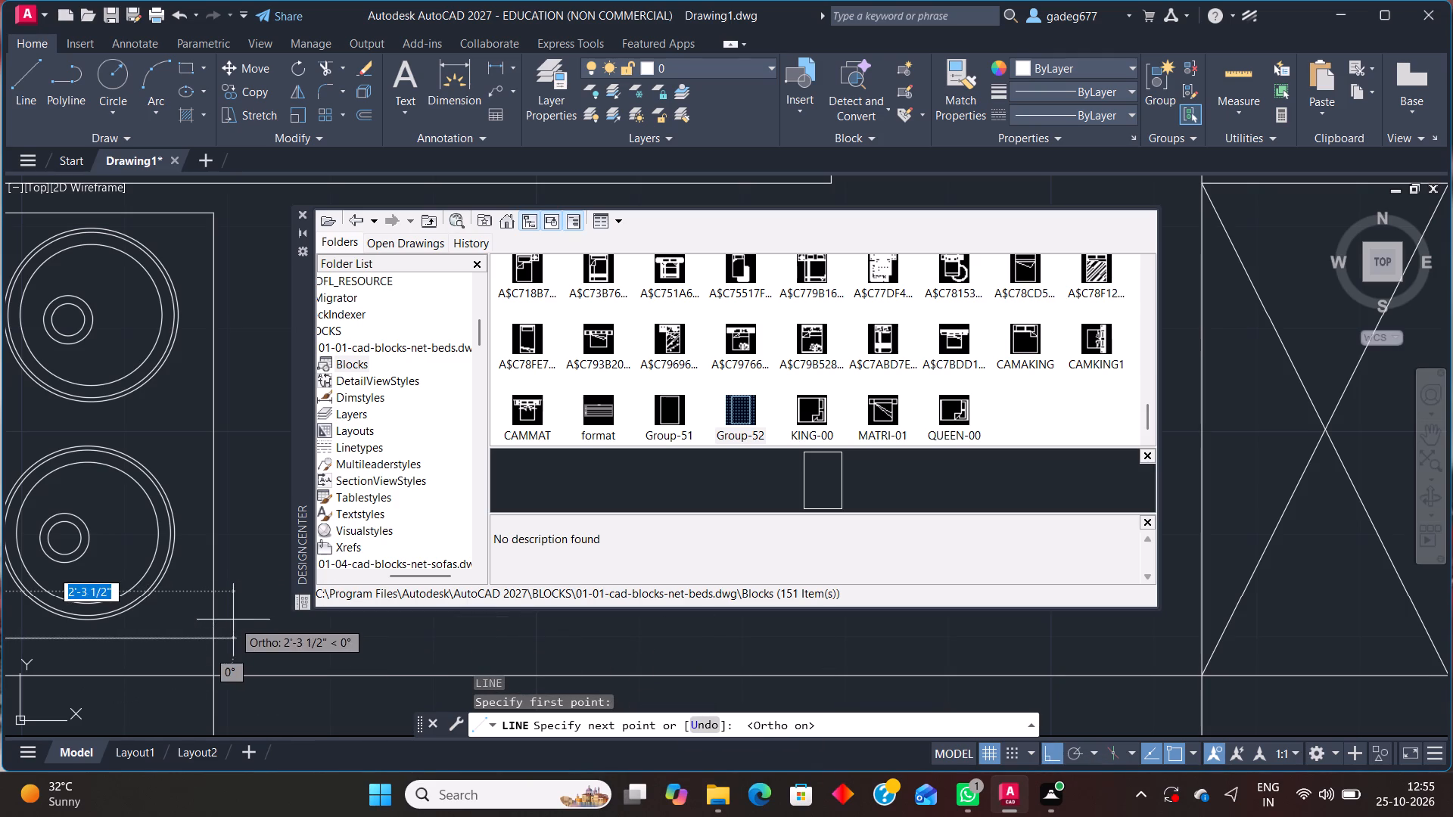
{"action": "left_click", "coordinate": [252, 623]}
{"action": "key", "text": "Escape"}
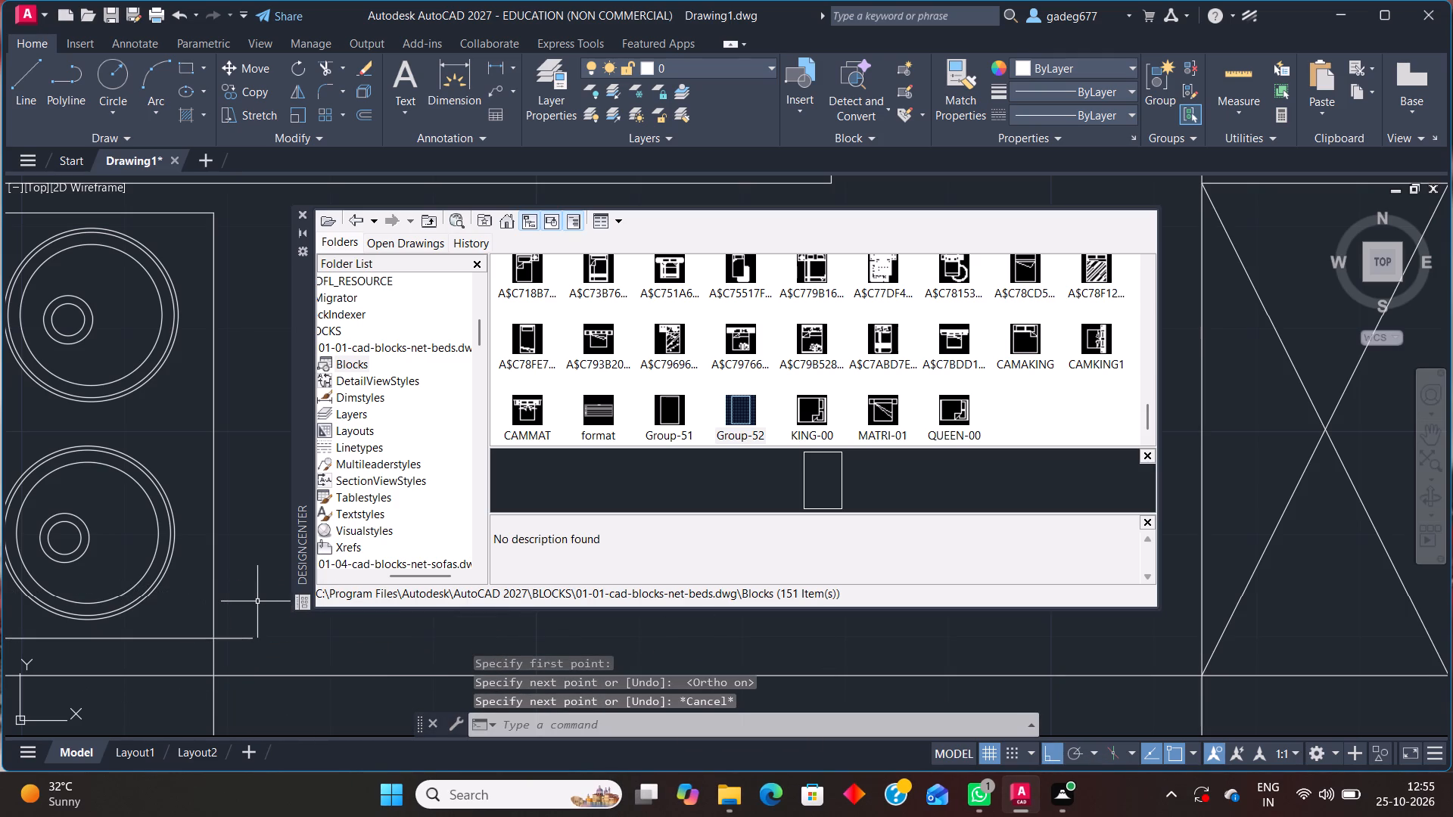
Trim both overhanging ends of the new counter line and the counter's front line below it.
{"action": "scroll", "coordinate": [257, 602], "scroll_direction": "down", "scroll_amount": 1}
{"action": "type", "text": "tr"}
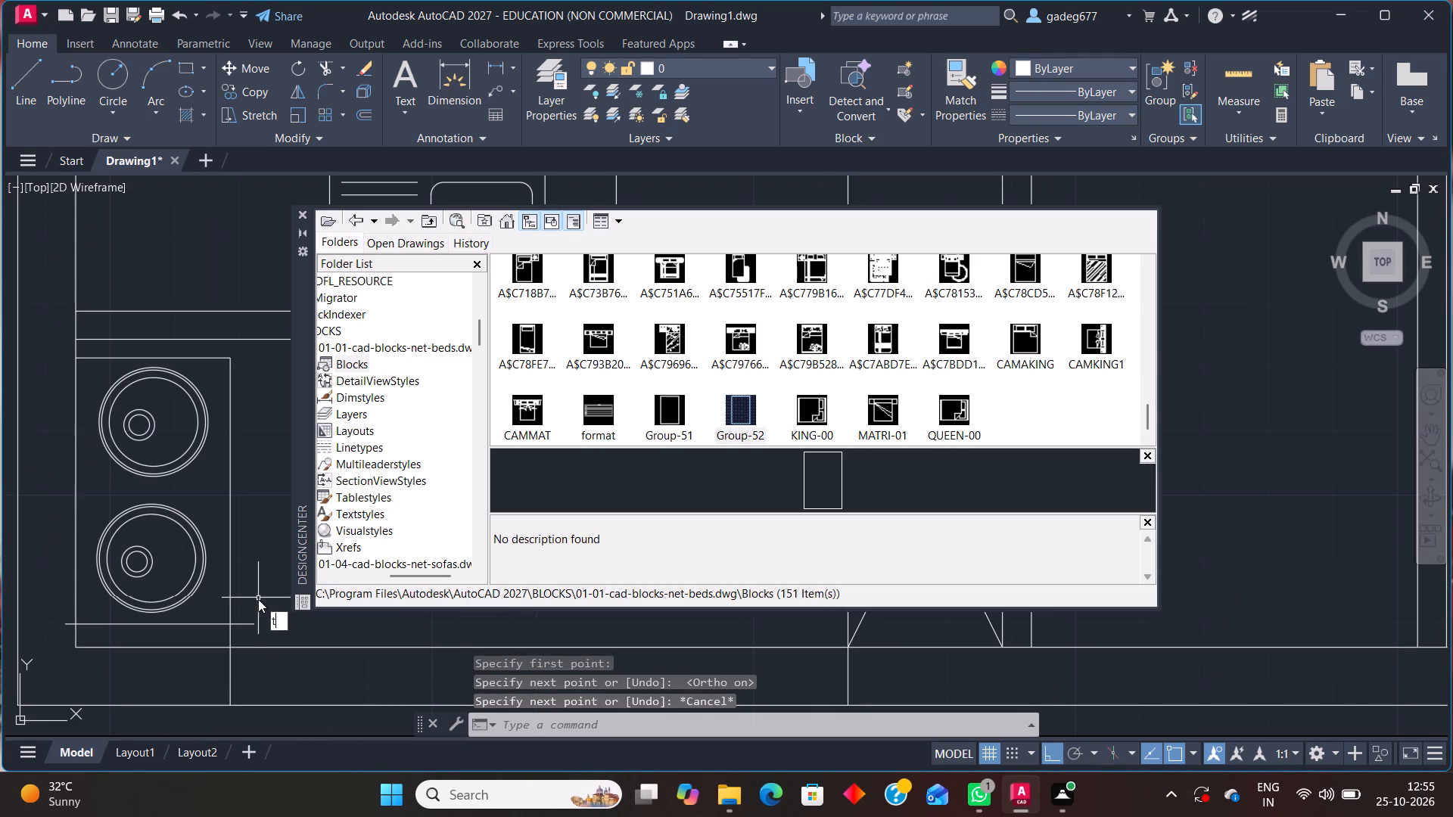
{"action": "key", "text": "Return"}
{"action": "left_click", "coordinate": [62, 627]}
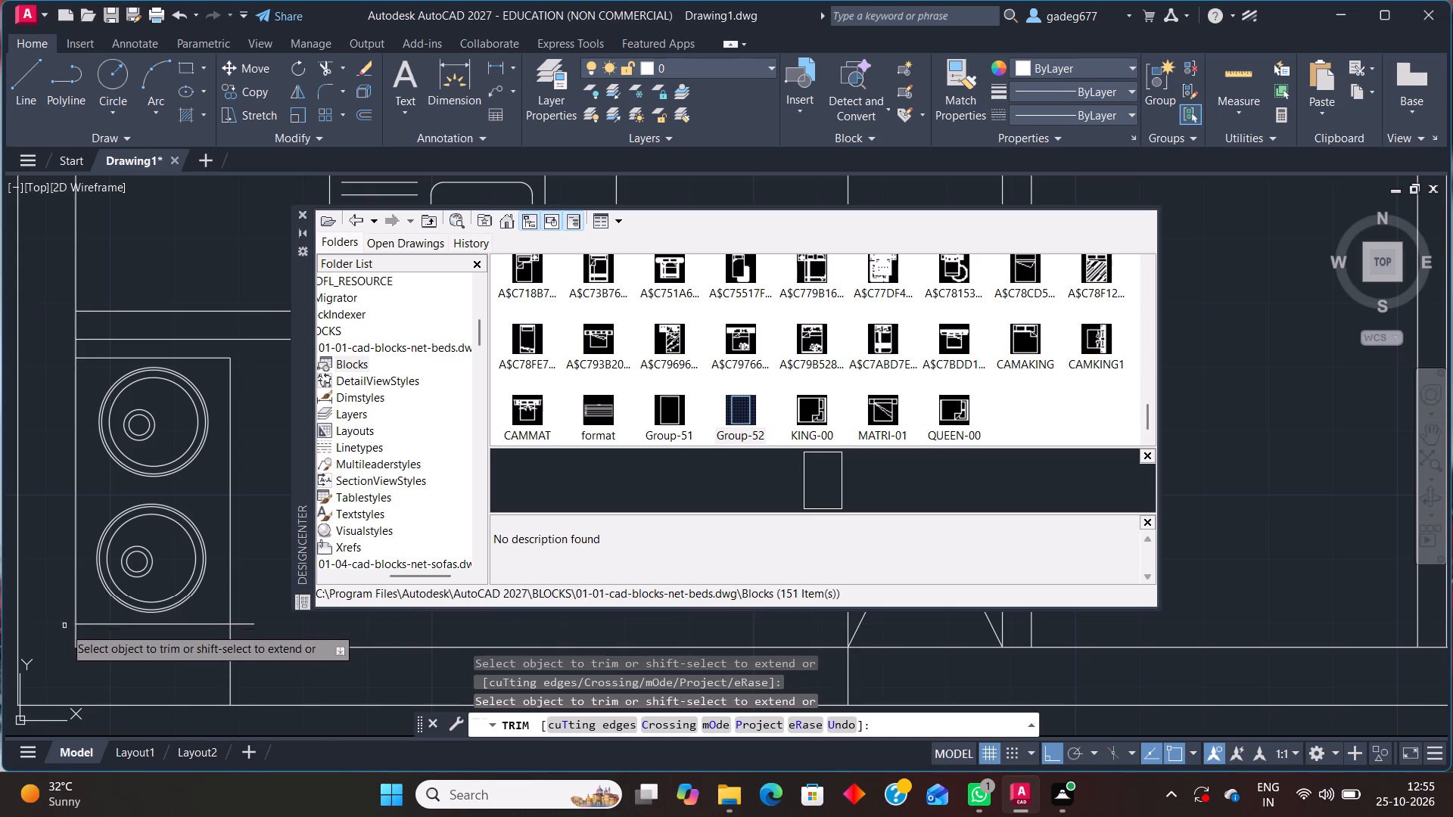
{"action": "left_click", "coordinate": [243, 623]}
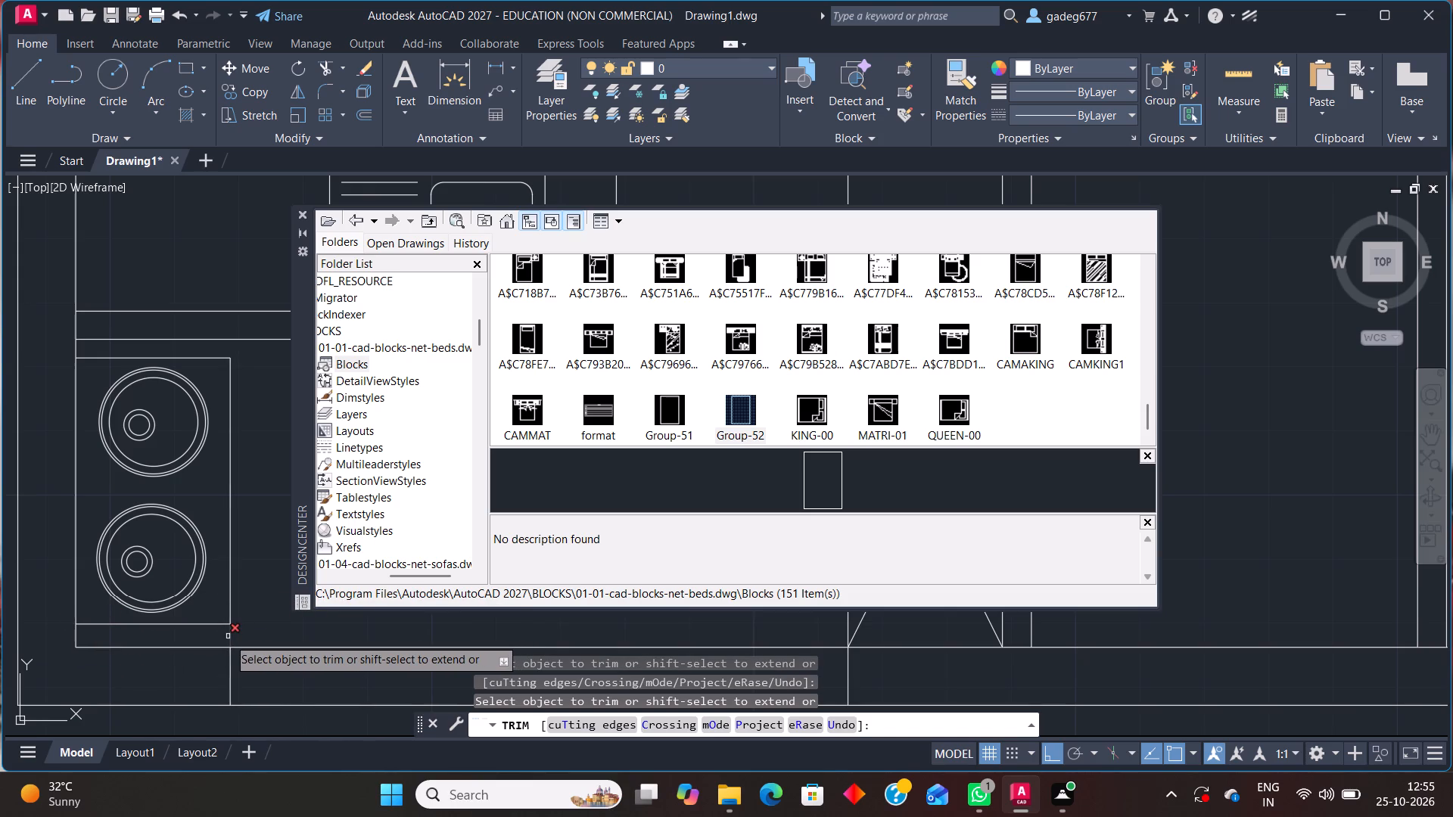
{"action": "left_click", "coordinate": [228, 638]}
{"action": "key", "text": "Escape"}
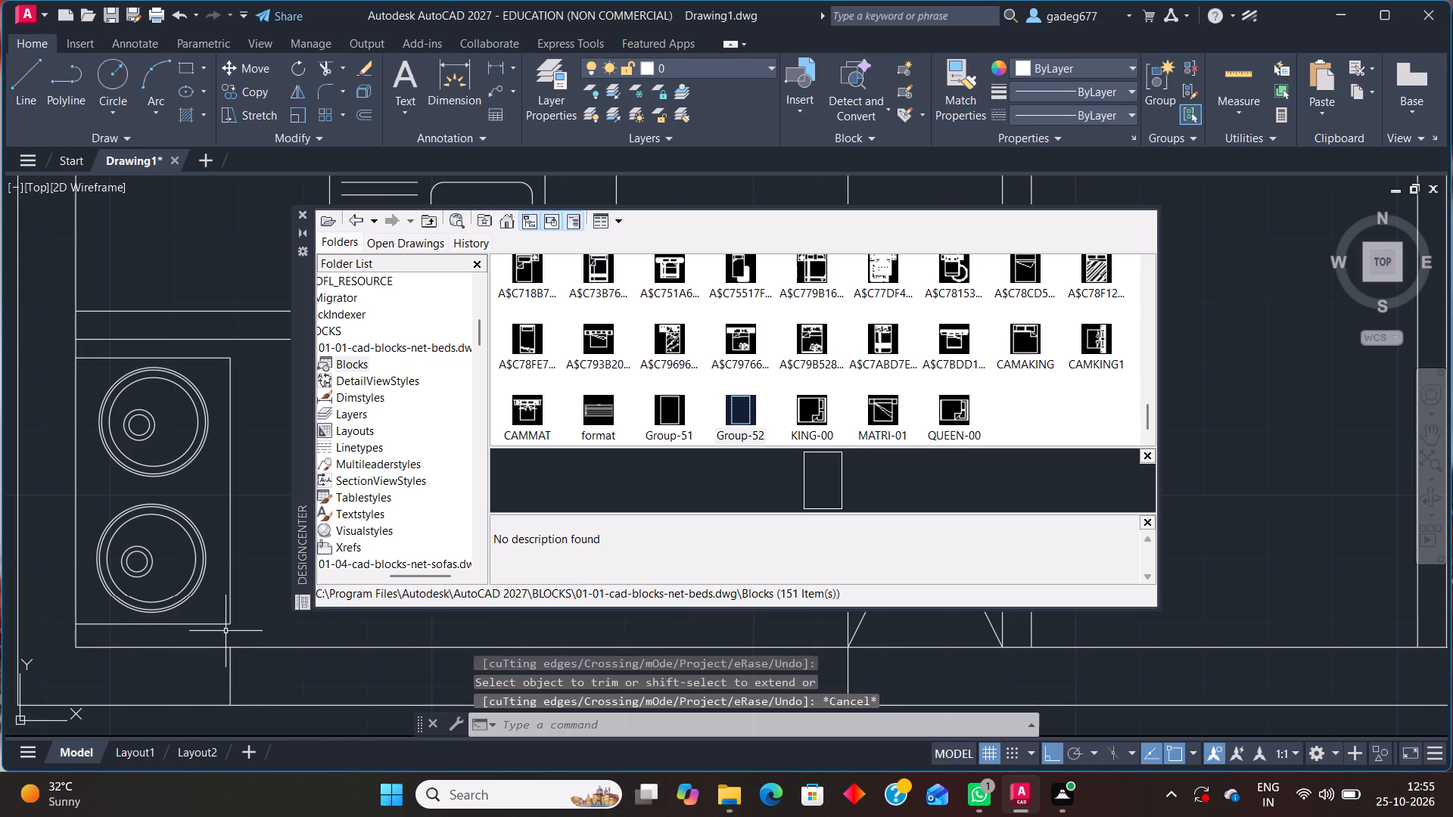
Draw a vertical line from the east end of the kitchen's north wall up past the next wall to the north.
{"action": "scroll", "coordinate": [226, 632], "scroll_direction": "down", "scroll_amount": 3}
{"action": "middle_click_drag", "start_coordinate": [250, 632], "coordinate": [120, 716]}
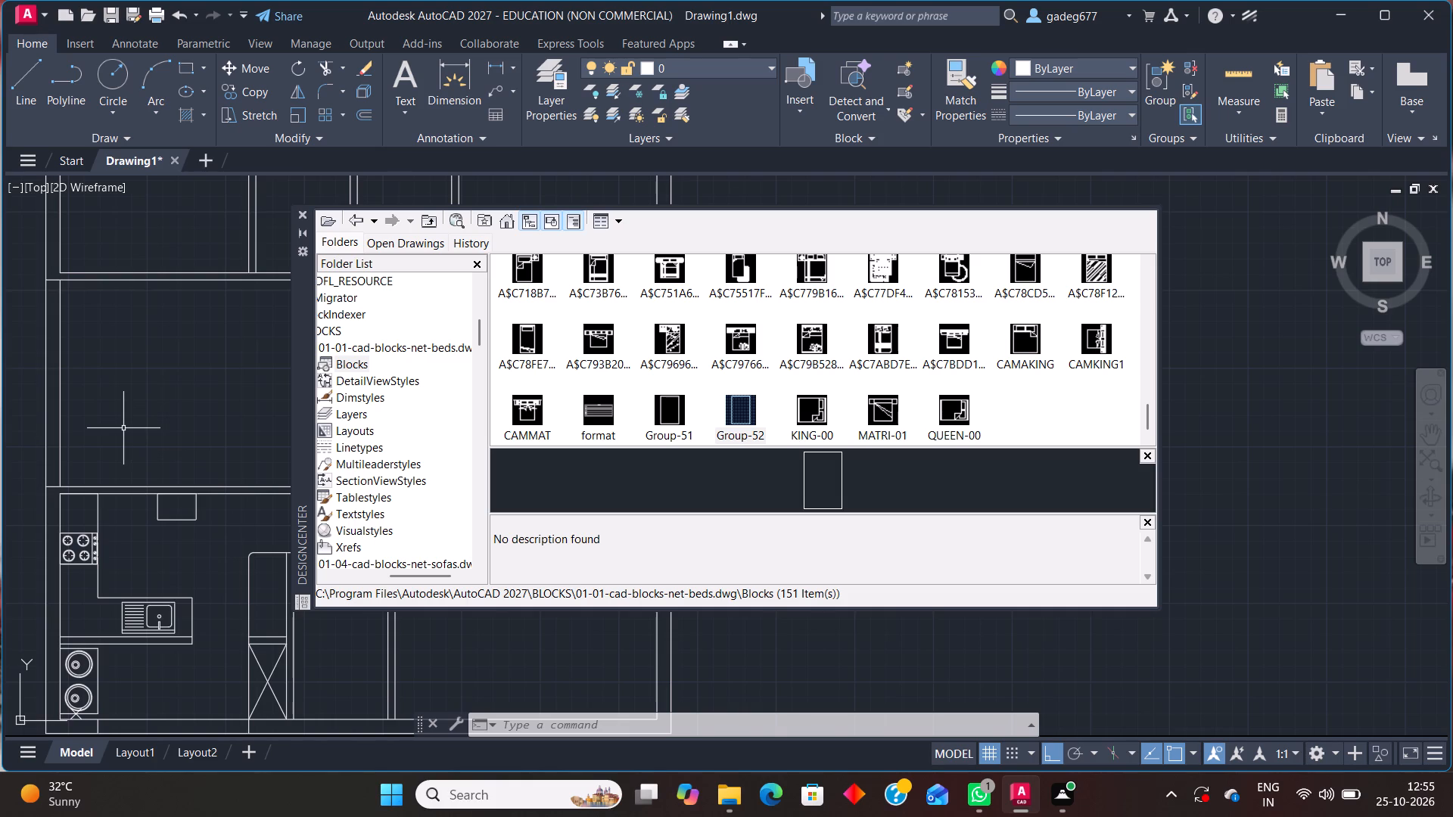
{"action": "middle_click_drag", "start_coordinate": [210, 361], "coordinate": [205, 362]}
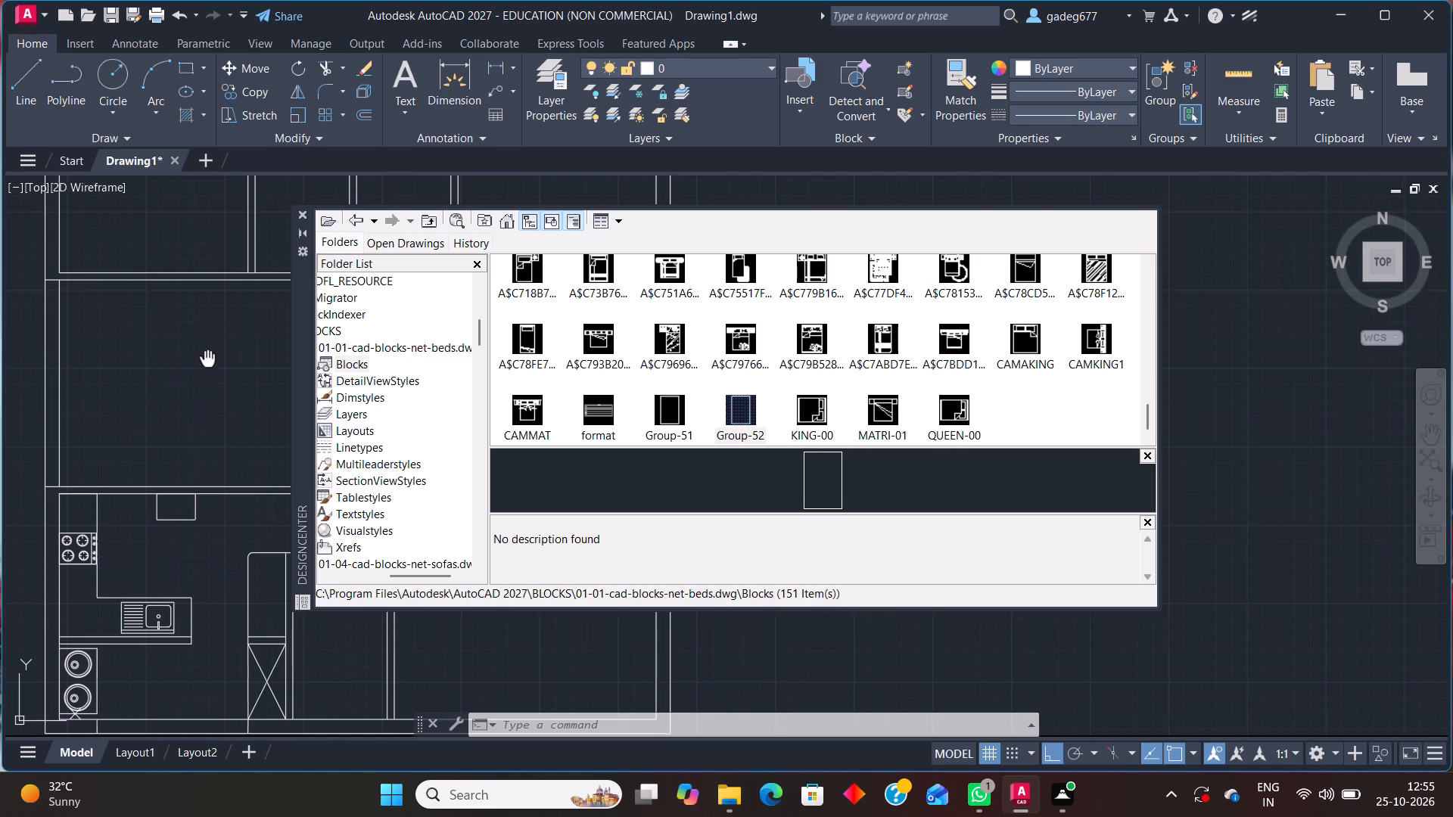
{"action": "middle_click_drag", "start_coordinate": [205, 362], "coordinate": [34, 438]}
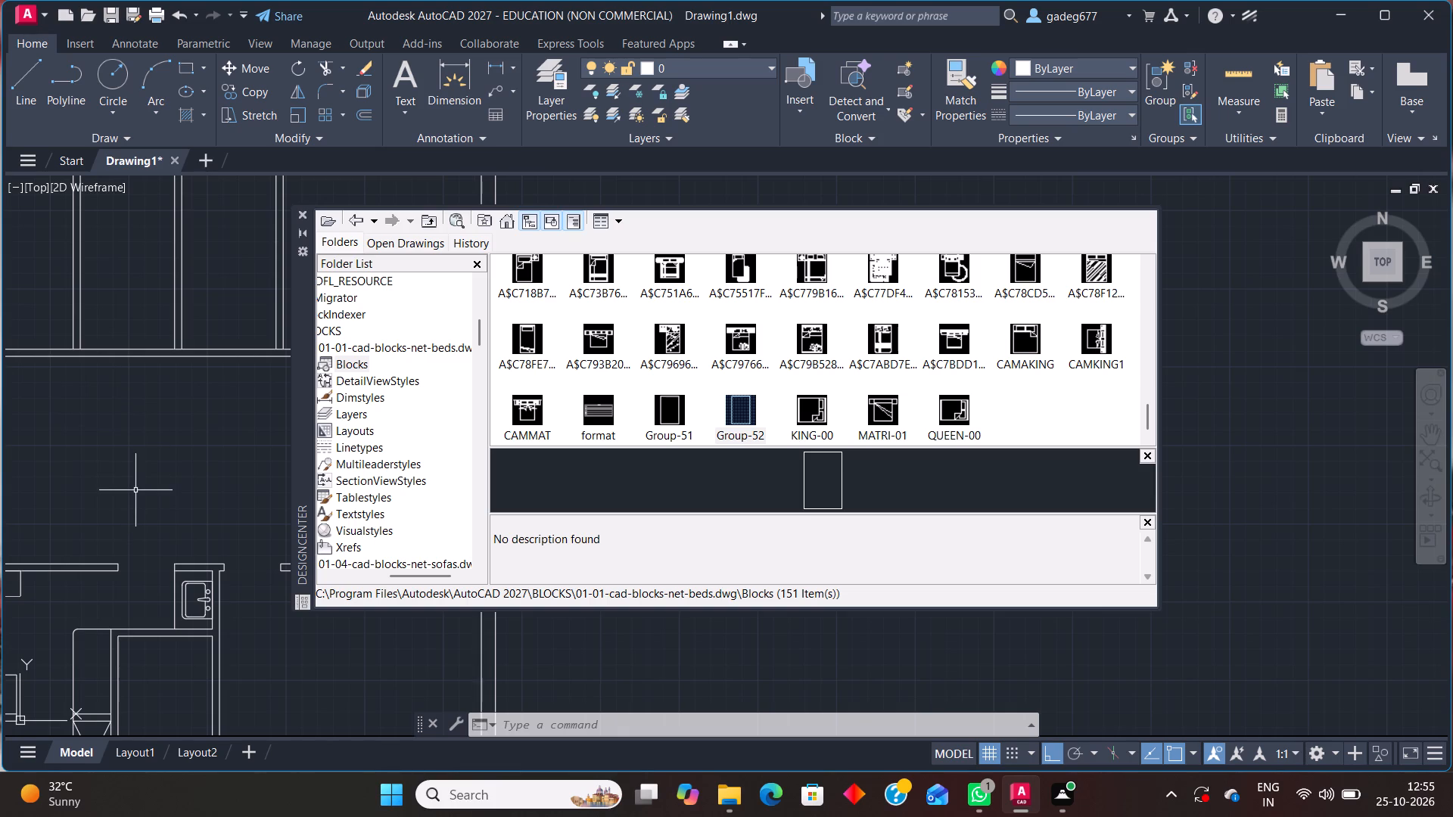
{"action": "key", "text": "l"}
{"action": "key", "text": "Return"}
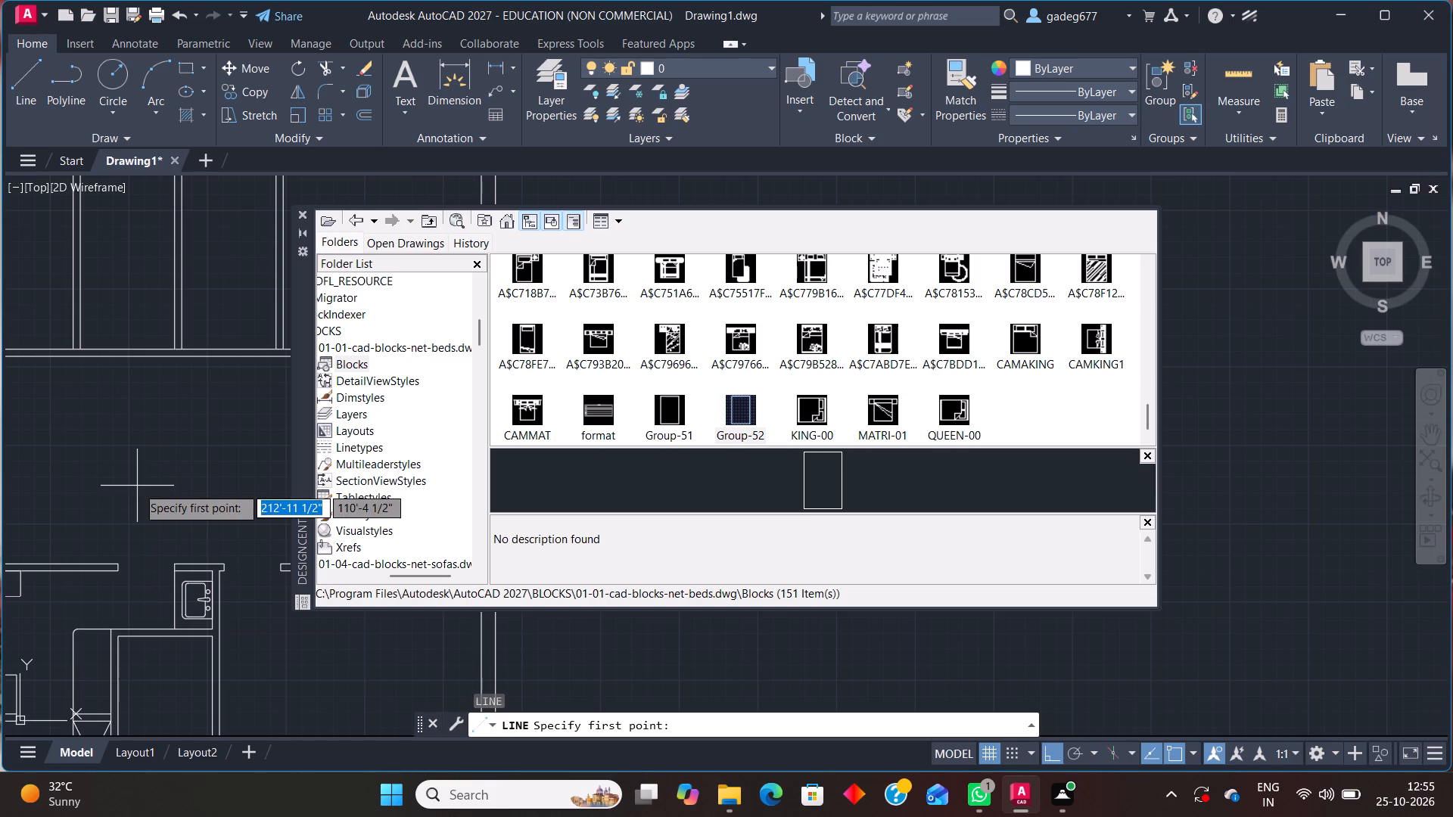
{"action": "left_click", "coordinate": [119, 562]}
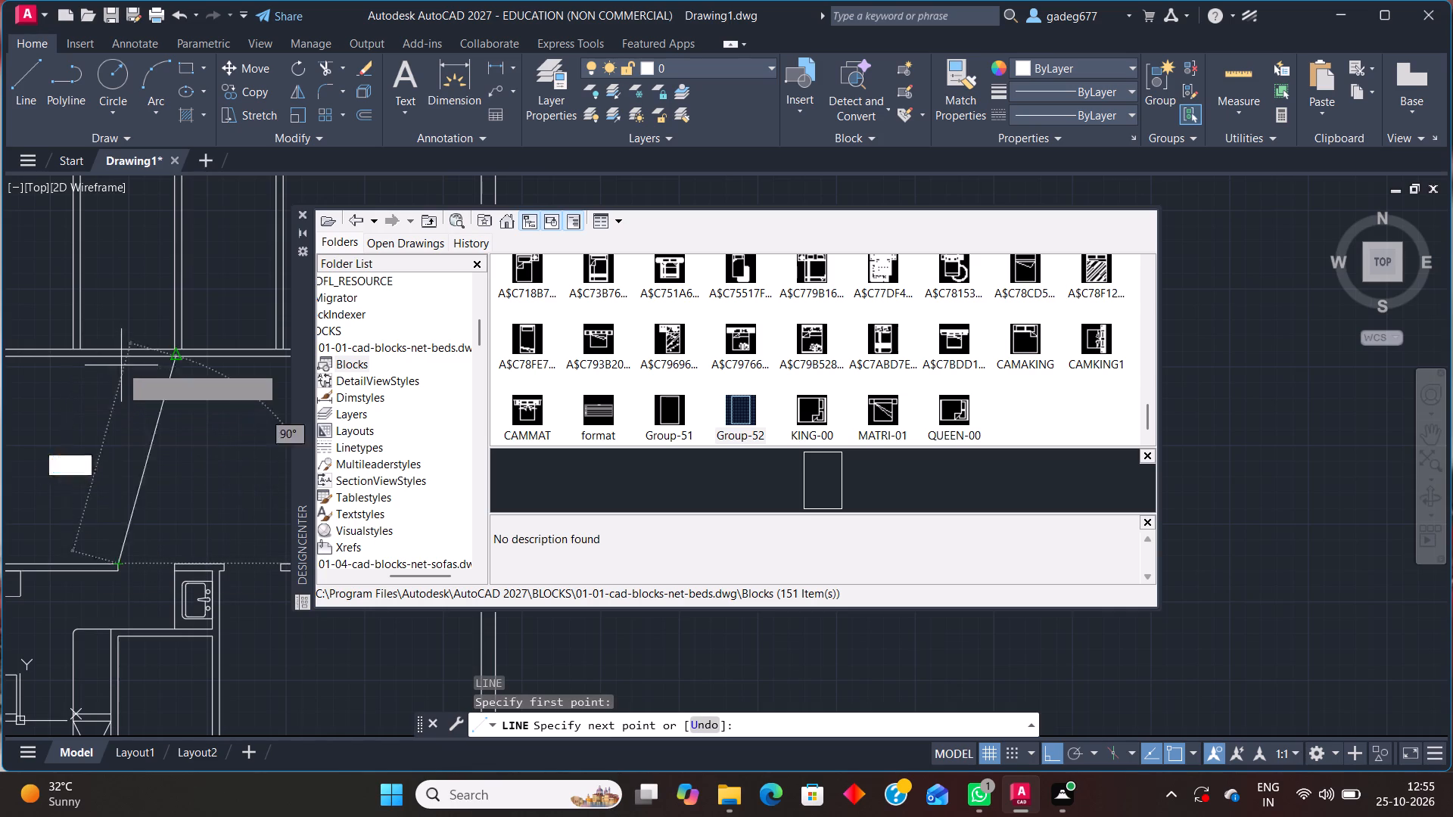
{"action": "left_click", "coordinate": [116, 318]}
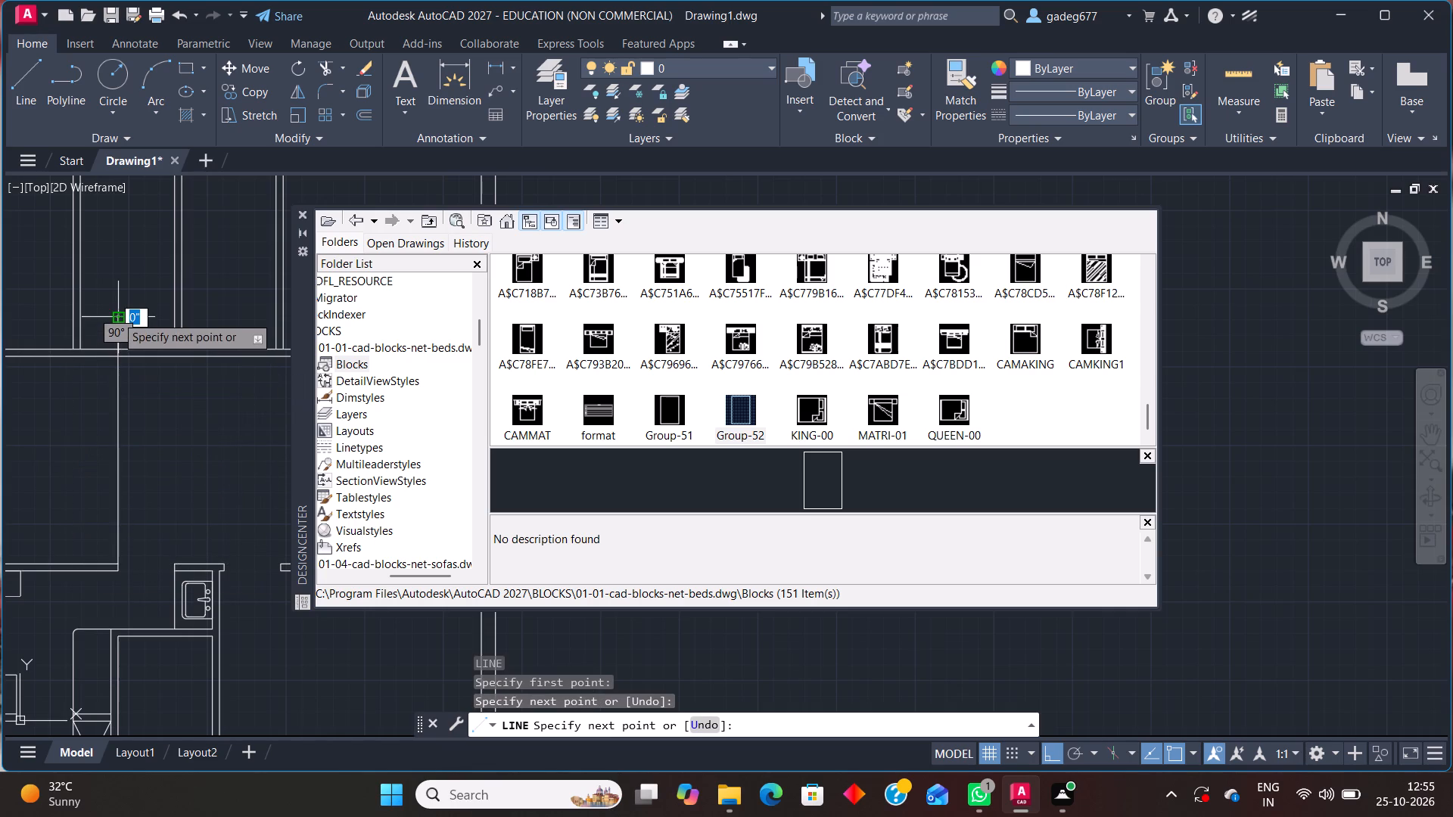
{"action": "key", "text": "Escape"}
Stretch the vertical line's top end down to the northern wall's south face, making the line 11' long.
{"action": "scroll", "coordinate": [116, 326], "scroll_direction": "up", "scroll_amount": 3}
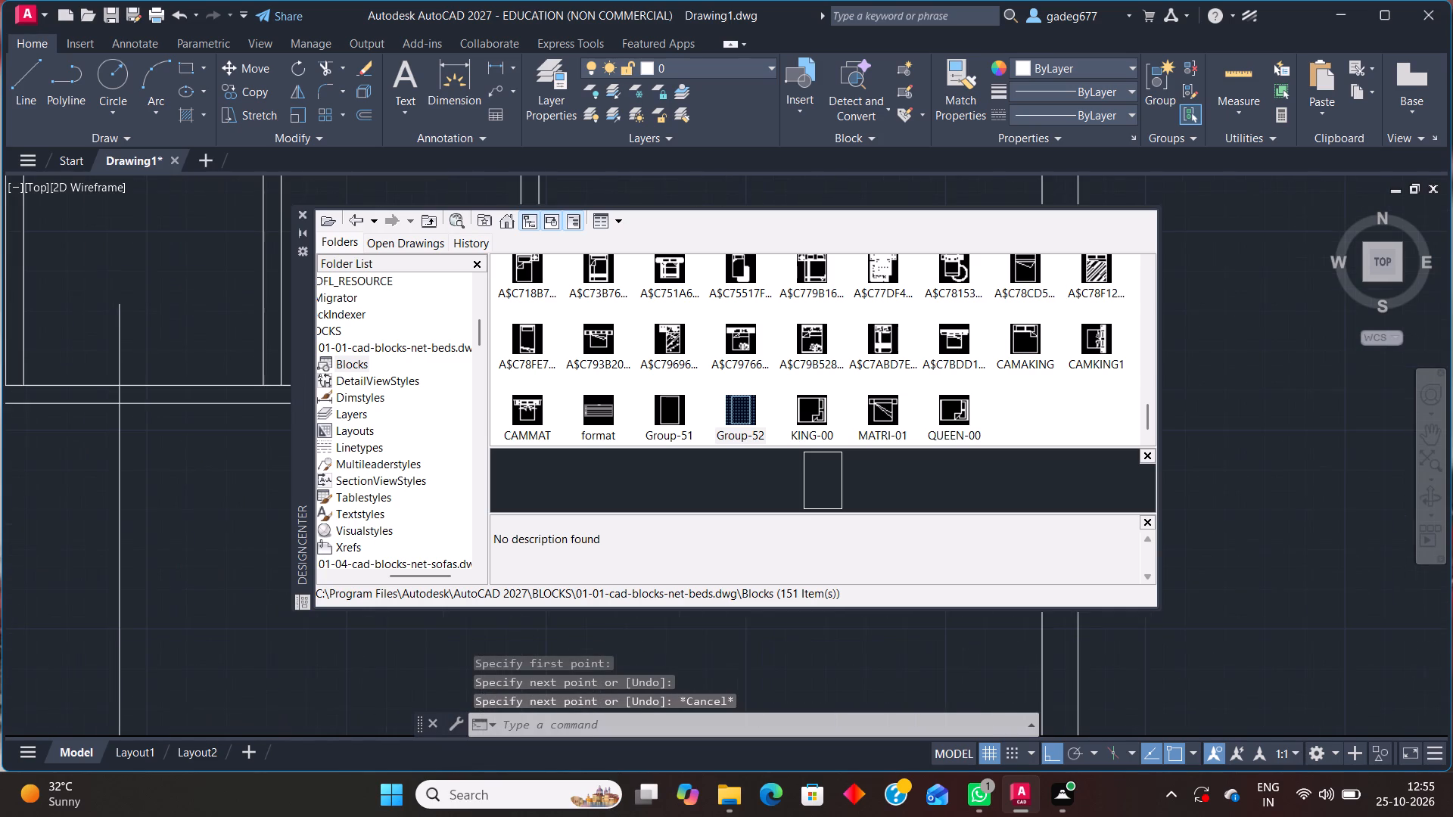
{"action": "left_click", "coordinate": [119, 306]}
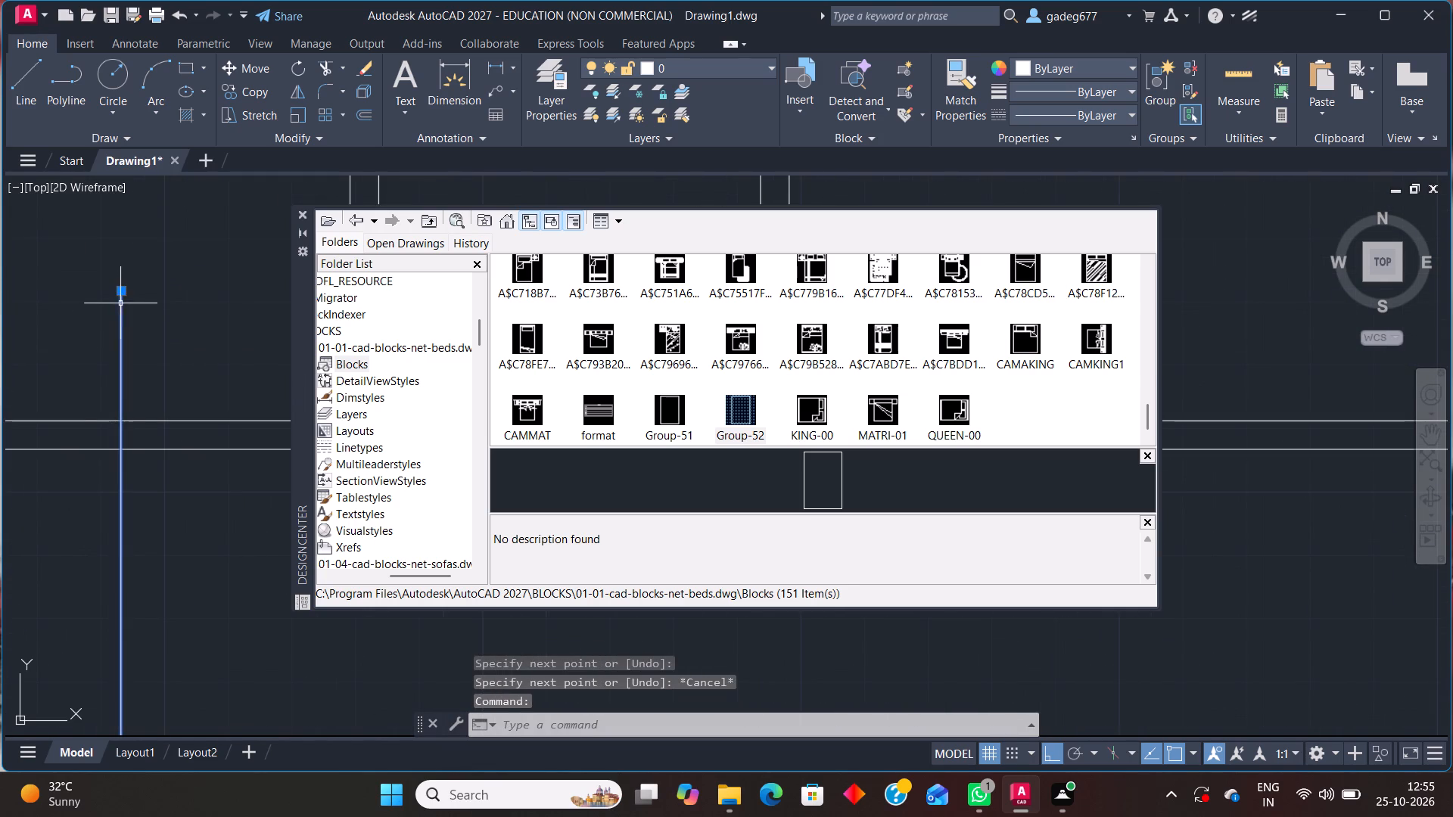
{"action": "left_click", "coordinate": [123, 296]}
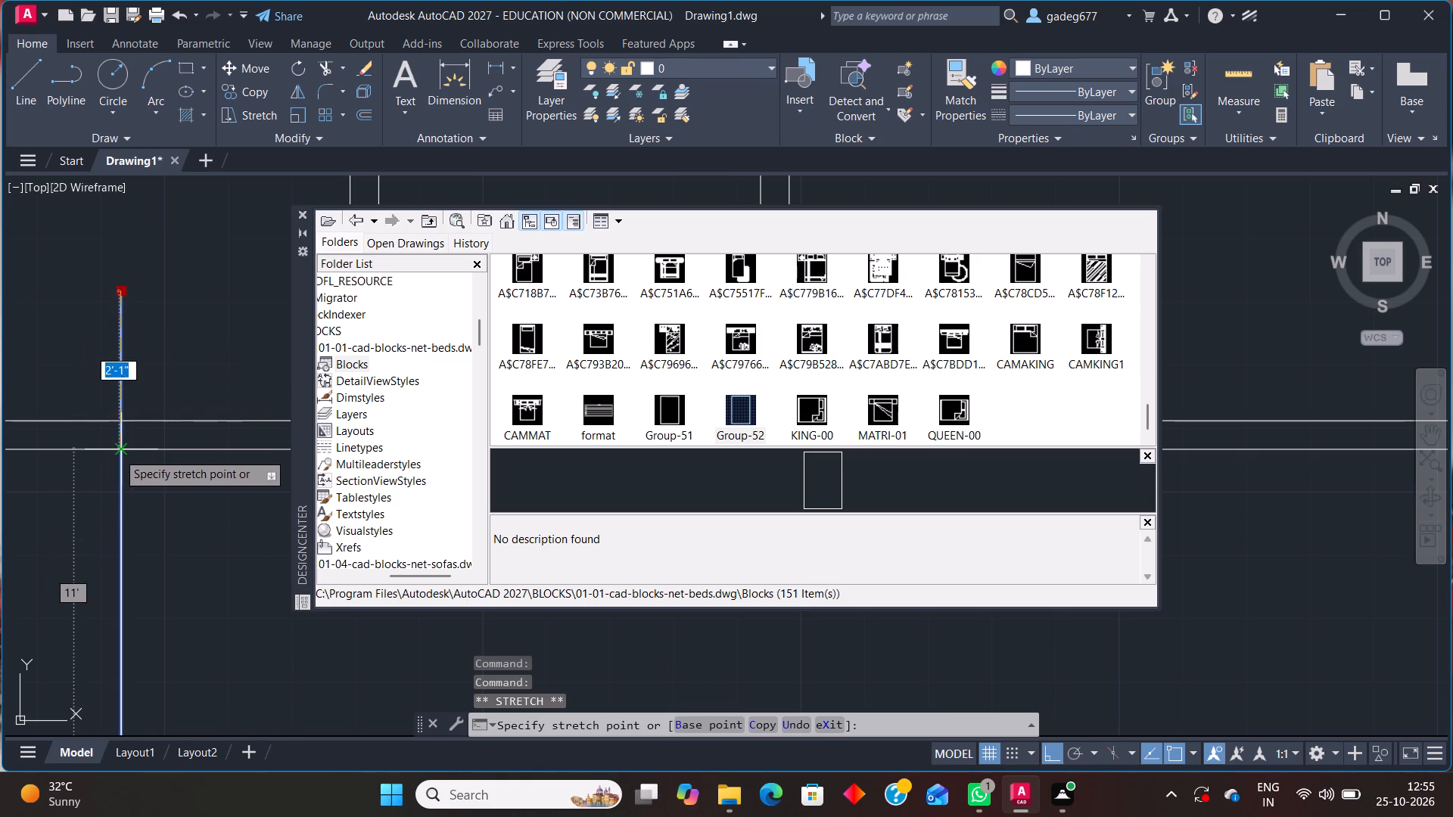
{"action": "left_click", "coordinate": [123, 452]}
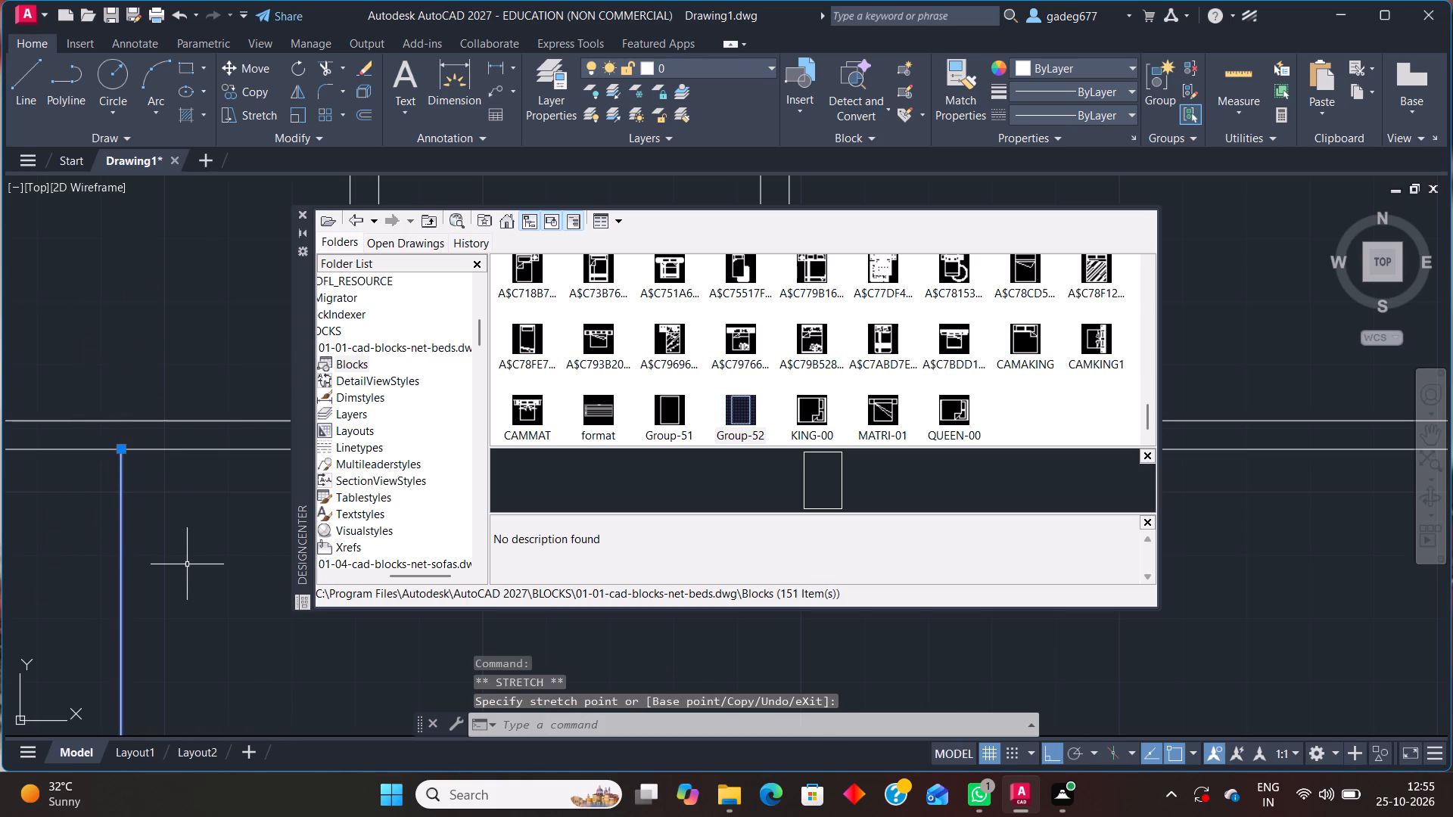
{"action": "scroll", "coordinate": [114, 589], "scroll_direction": "up", "scroll_amount": 1}
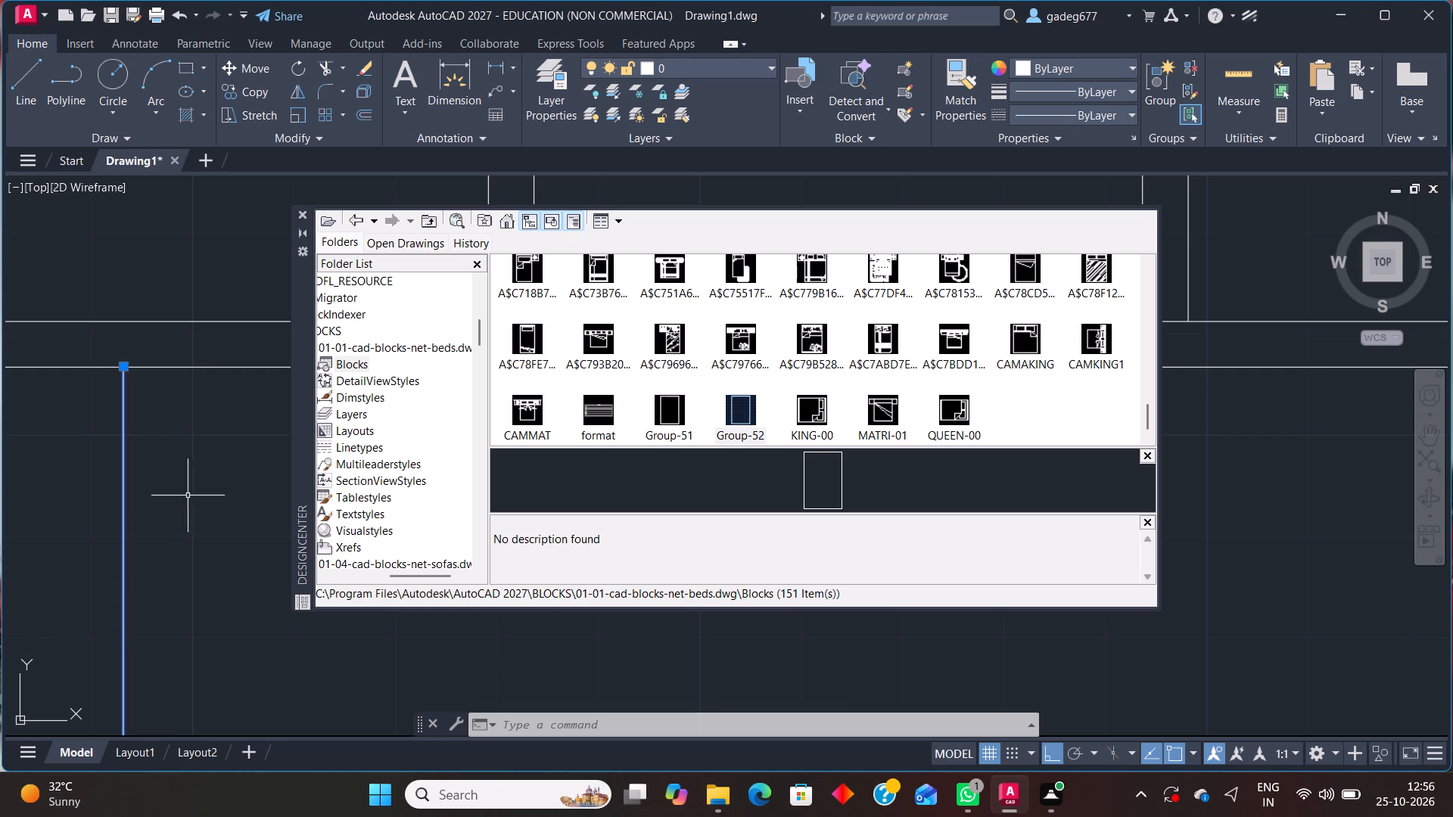
Close the DesignCenter palette.
{"action": "left_click", "coordinate": [302, 214]}
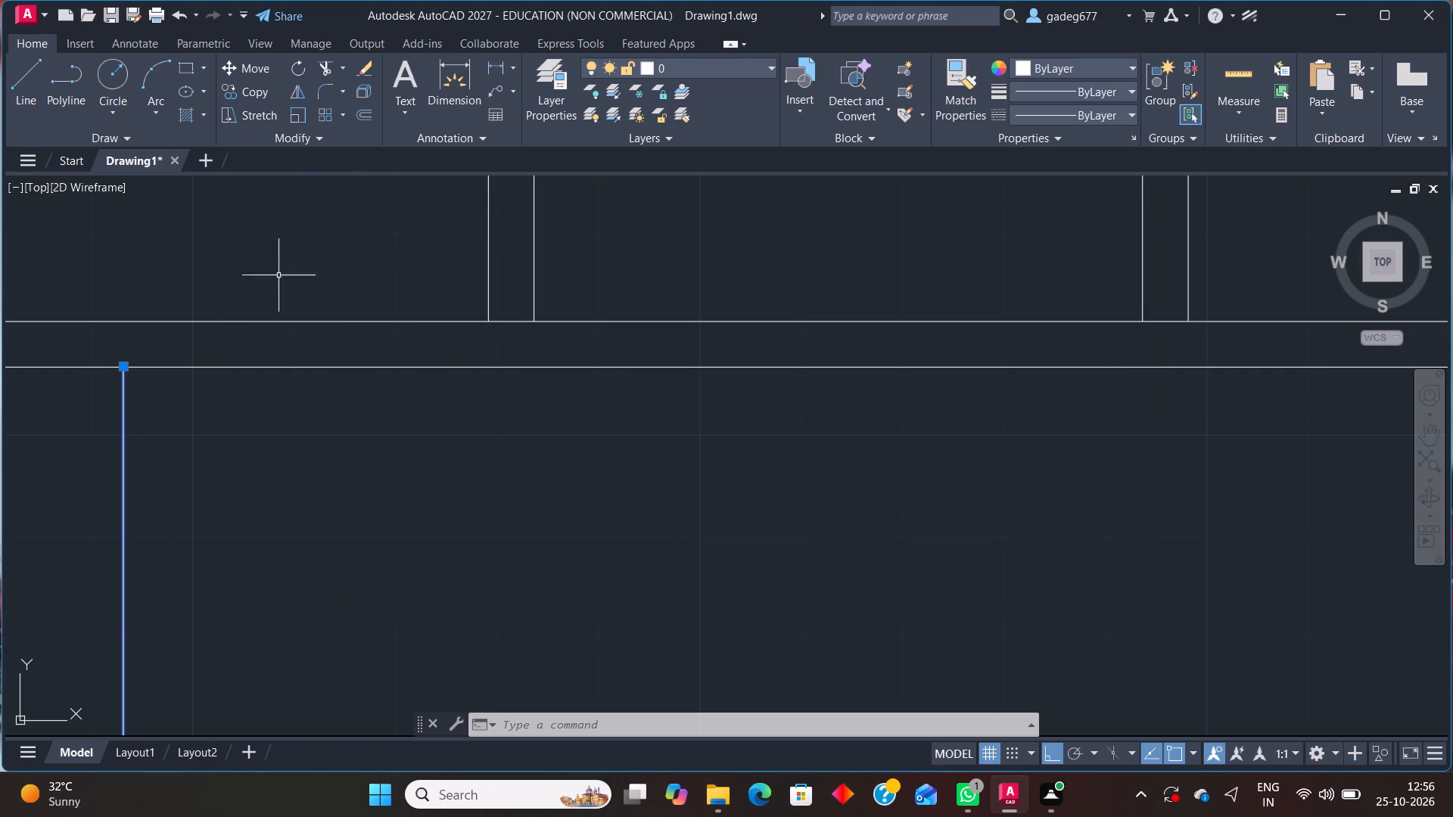
Offset the 11' vertical line 11' to the west, toward the outer west wall.
{"action": "scroll", "coordinate": [222, 505], "scroll_direction": "down", "scroll_amount": 2}
{"action": "middle_click_drag", "start_coordinate": [260, 531], "coordinate": [596, 365]}
{"action": "scroll", "coordinate": [597, 362], "scroll_direction": "down", "scroll_amount": 1}
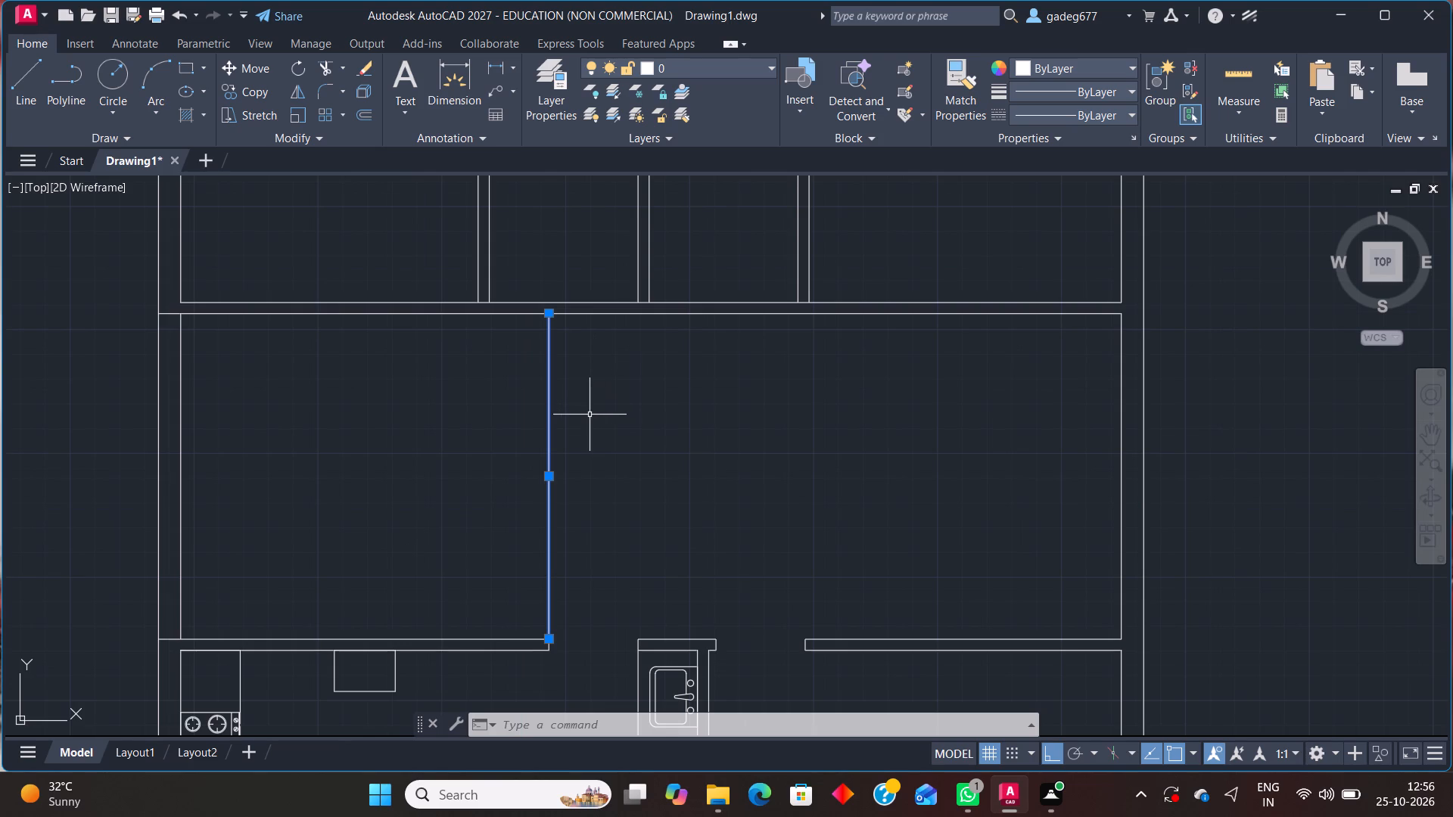
{"action": "type", "text": "off"}
{"action": "key", "text": "Return"}
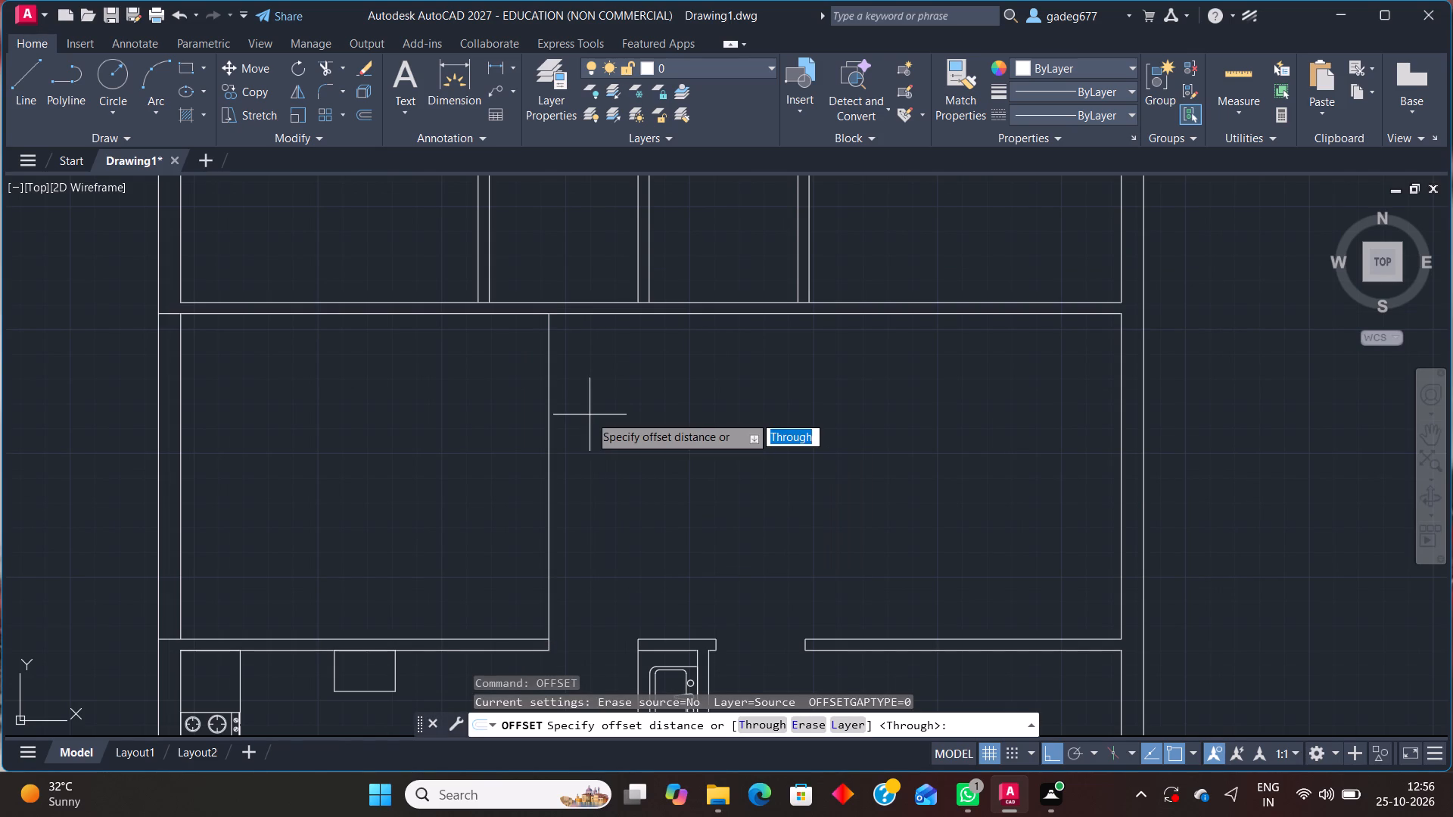
{"action": "key", "text": "Return"}
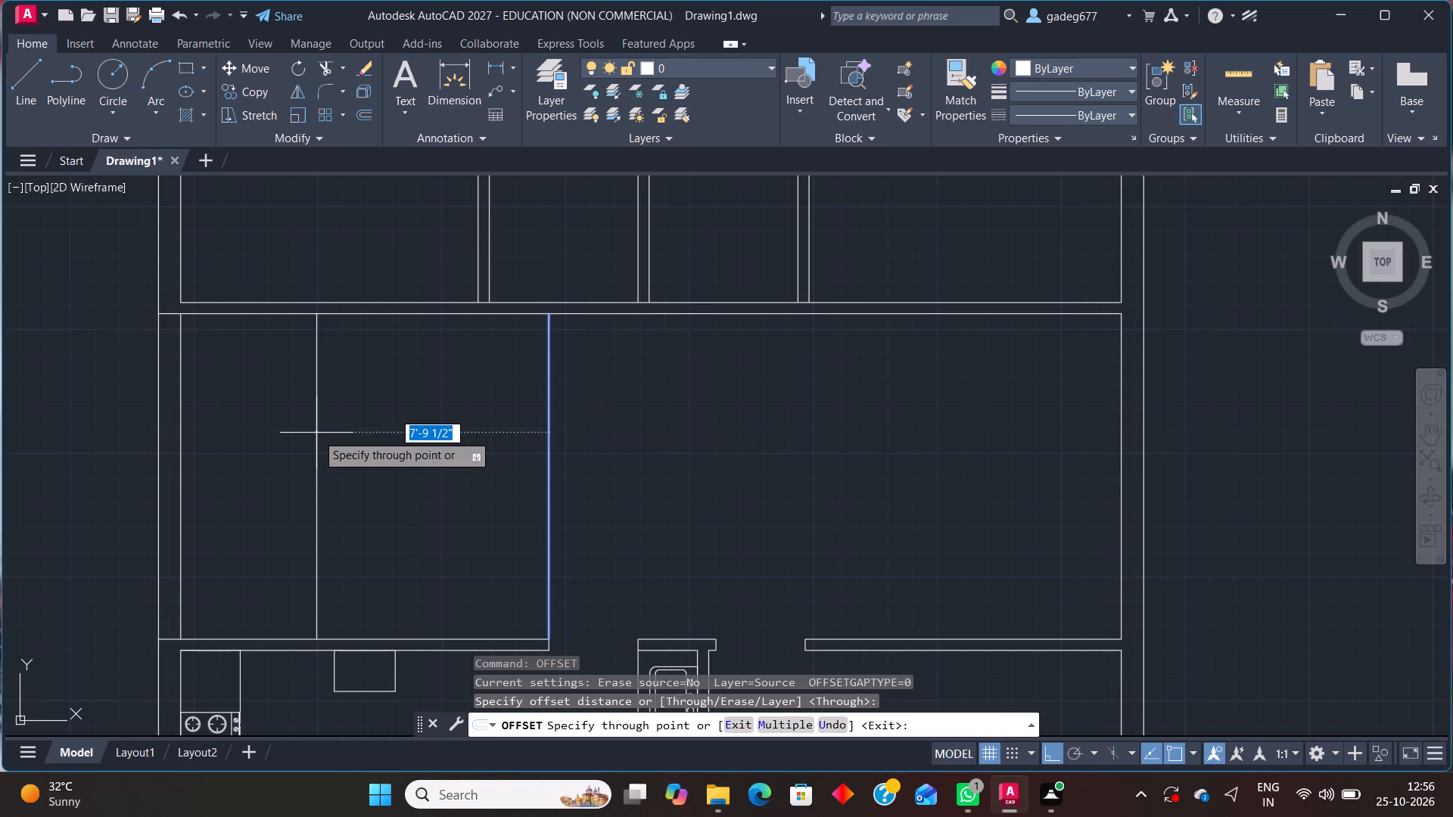
{"action": "type", "text": "11'"}
{"action": "key", "text": "Return"}
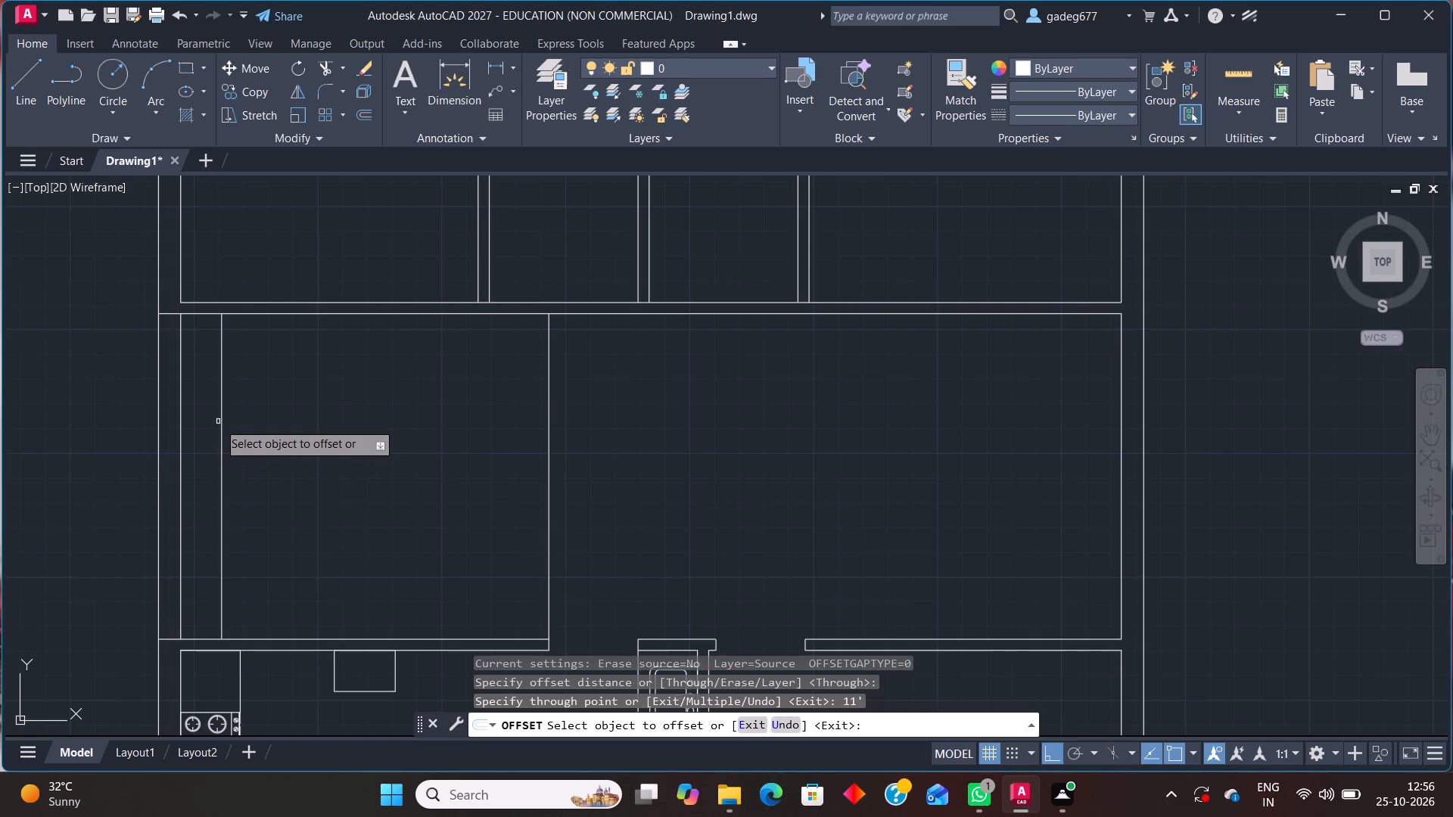
Offset the new vertical line 9" to the west to form a second wall face.
{"action": "left_click", "coordinate": [221, 414]}
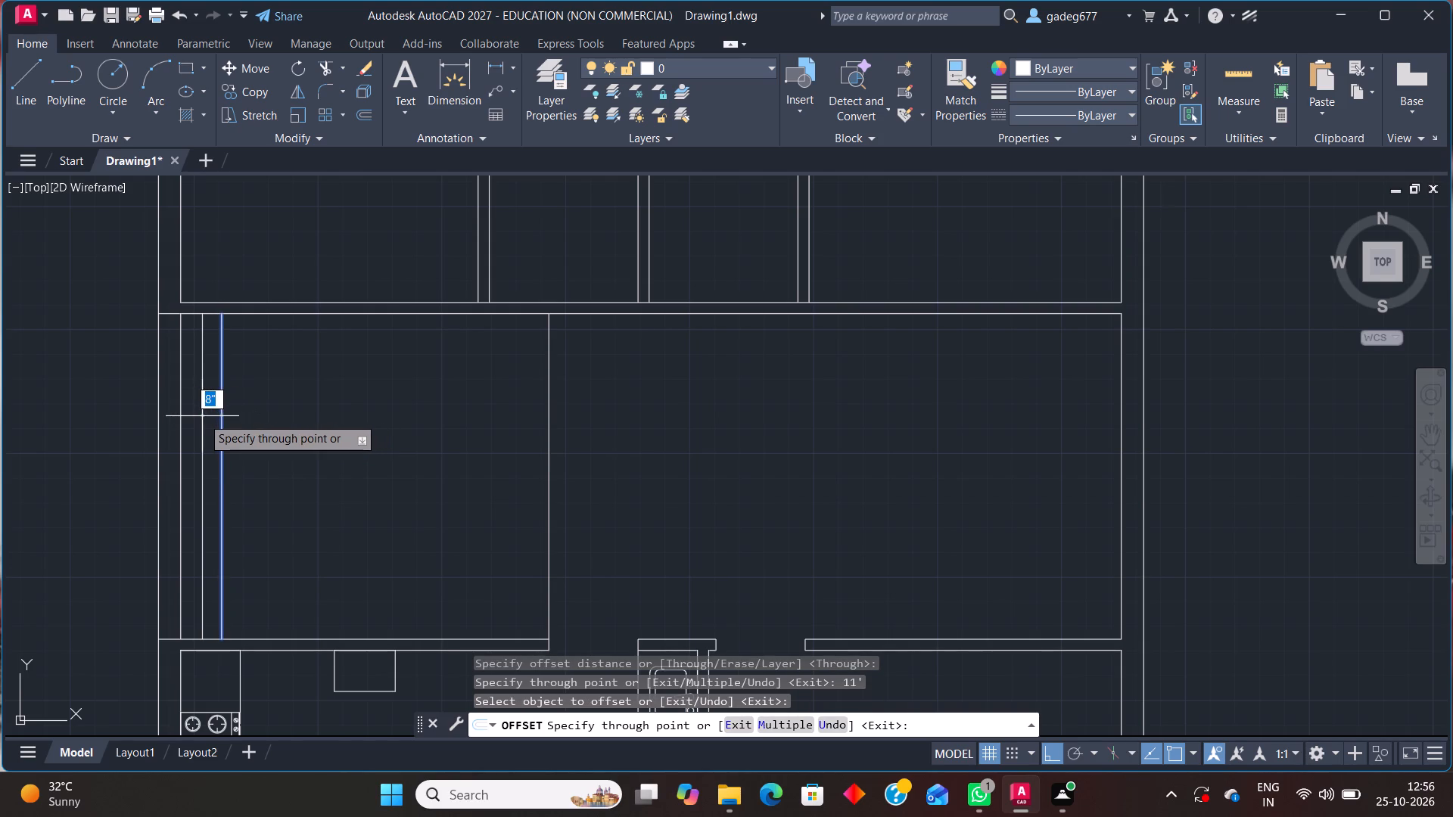
{"action": "type", "text": "9\""}
{"action": "key", "text": "Return"}
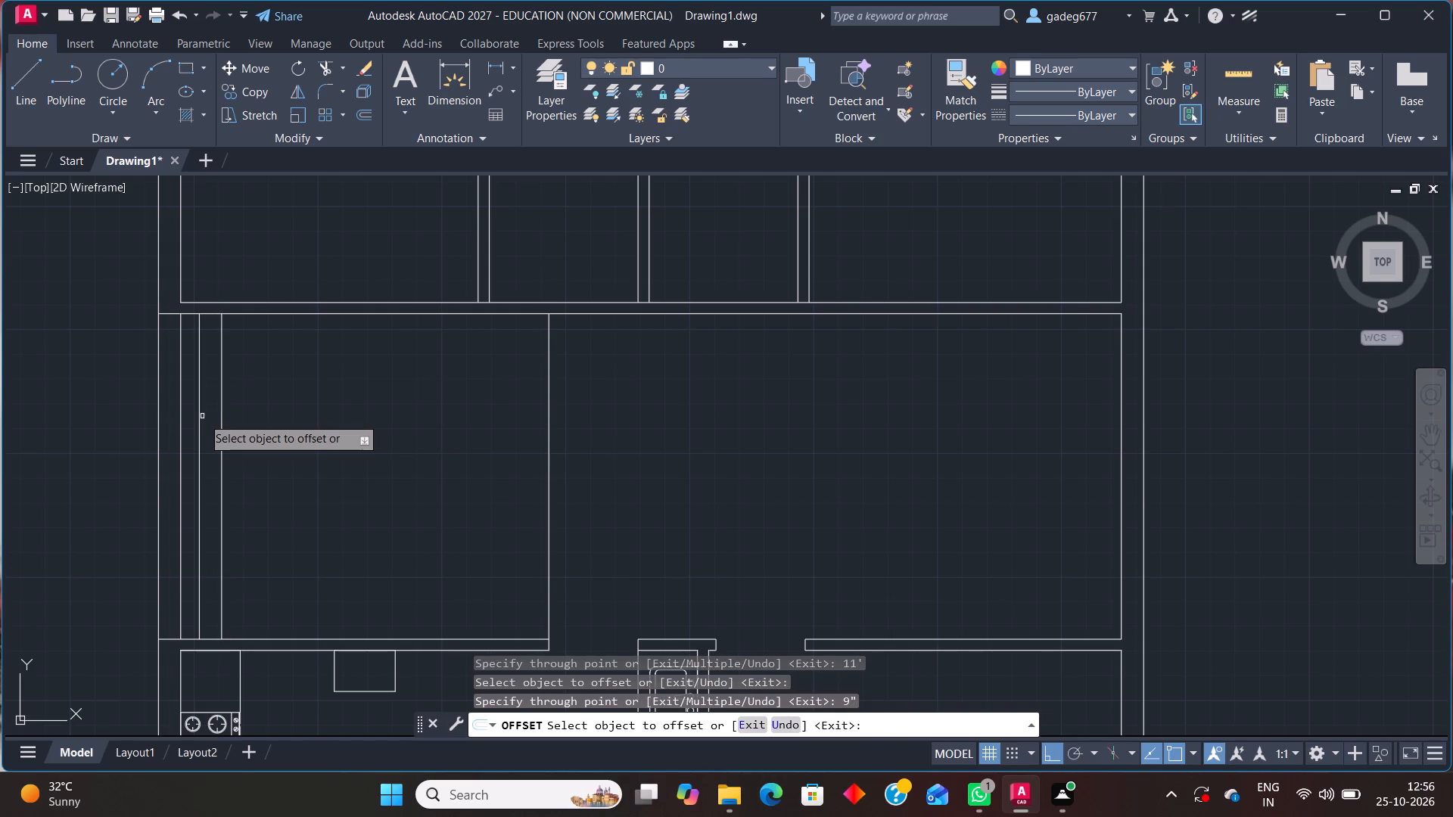
{"action": "key", "text": "Escape"}
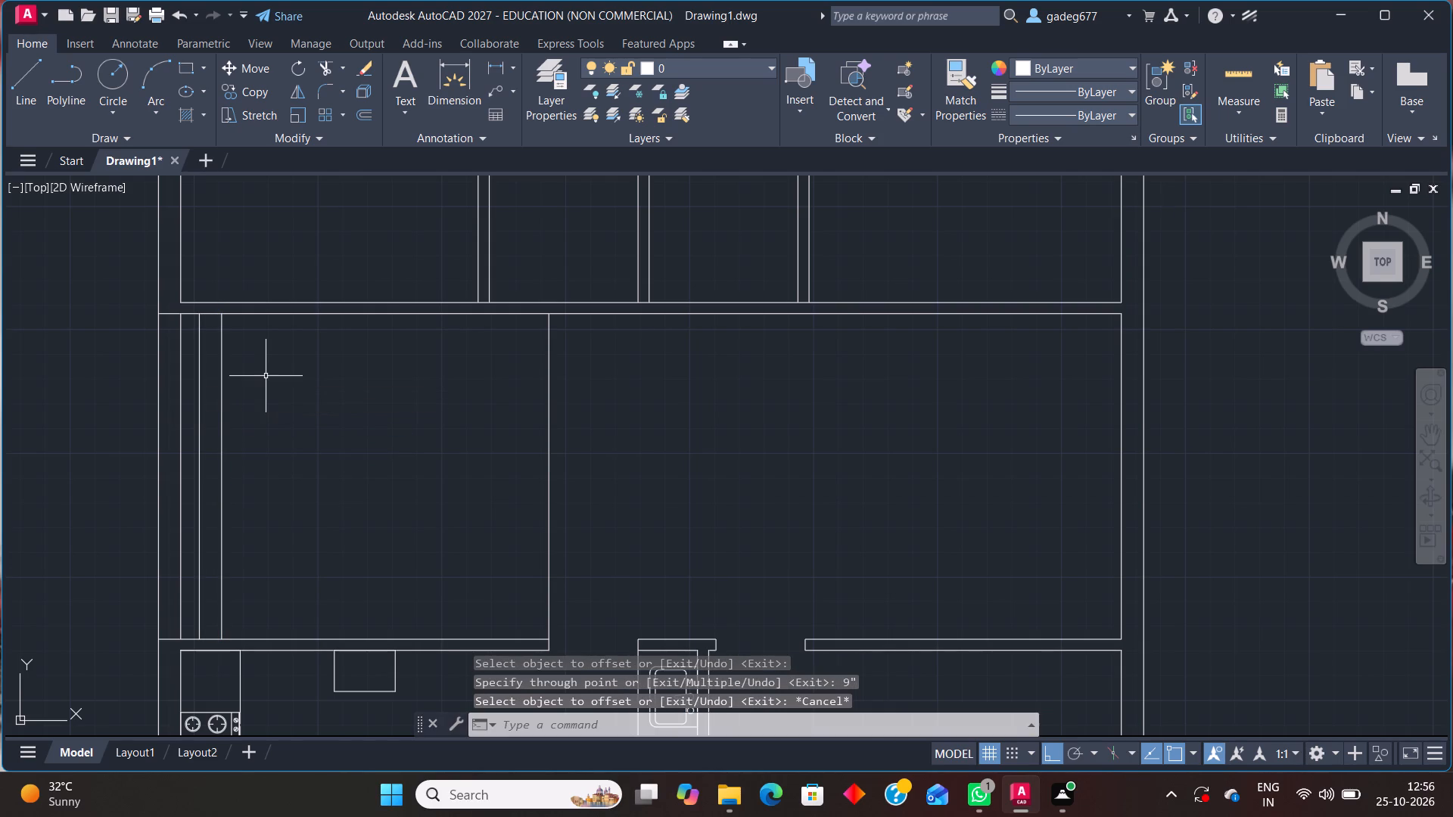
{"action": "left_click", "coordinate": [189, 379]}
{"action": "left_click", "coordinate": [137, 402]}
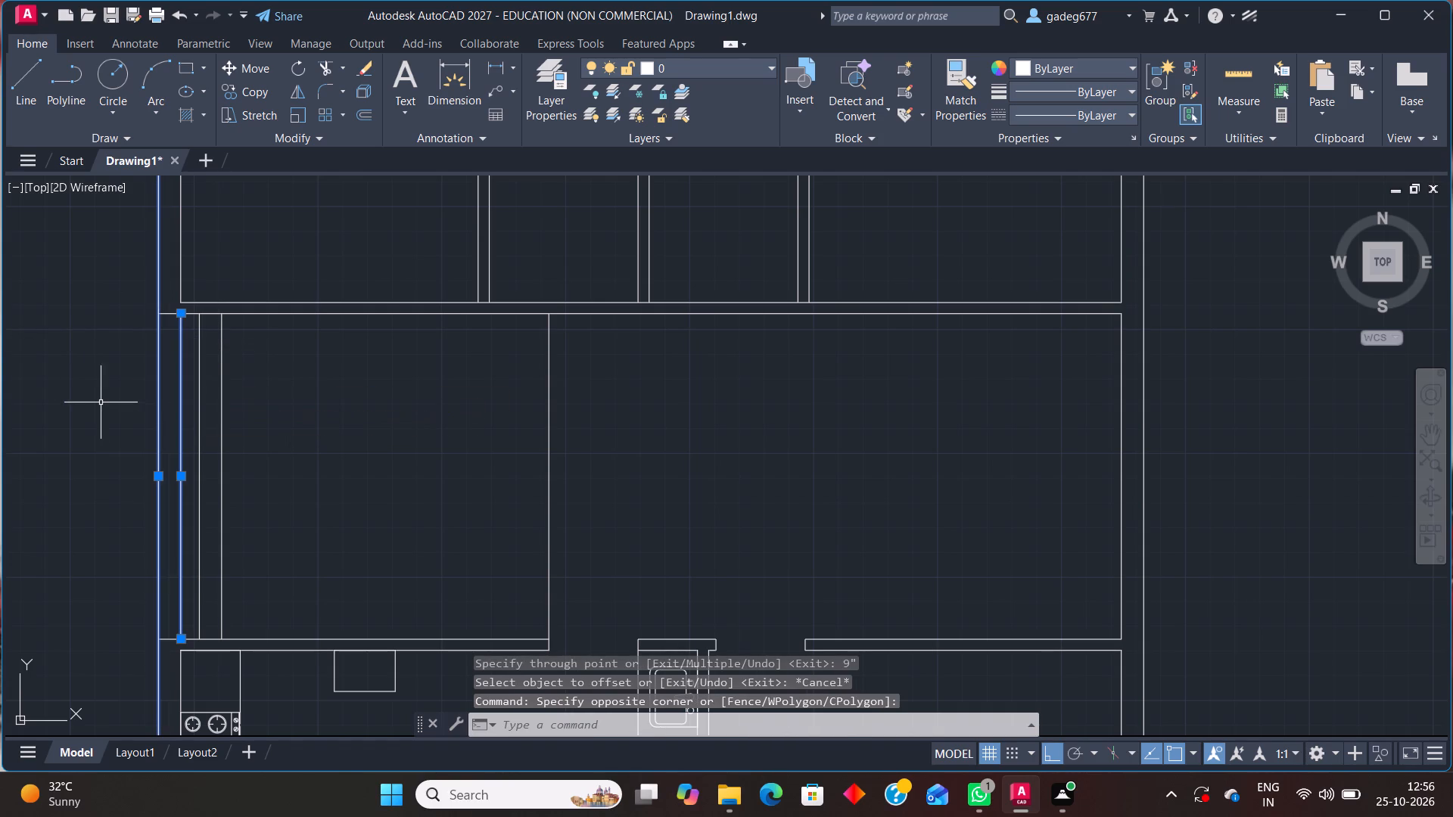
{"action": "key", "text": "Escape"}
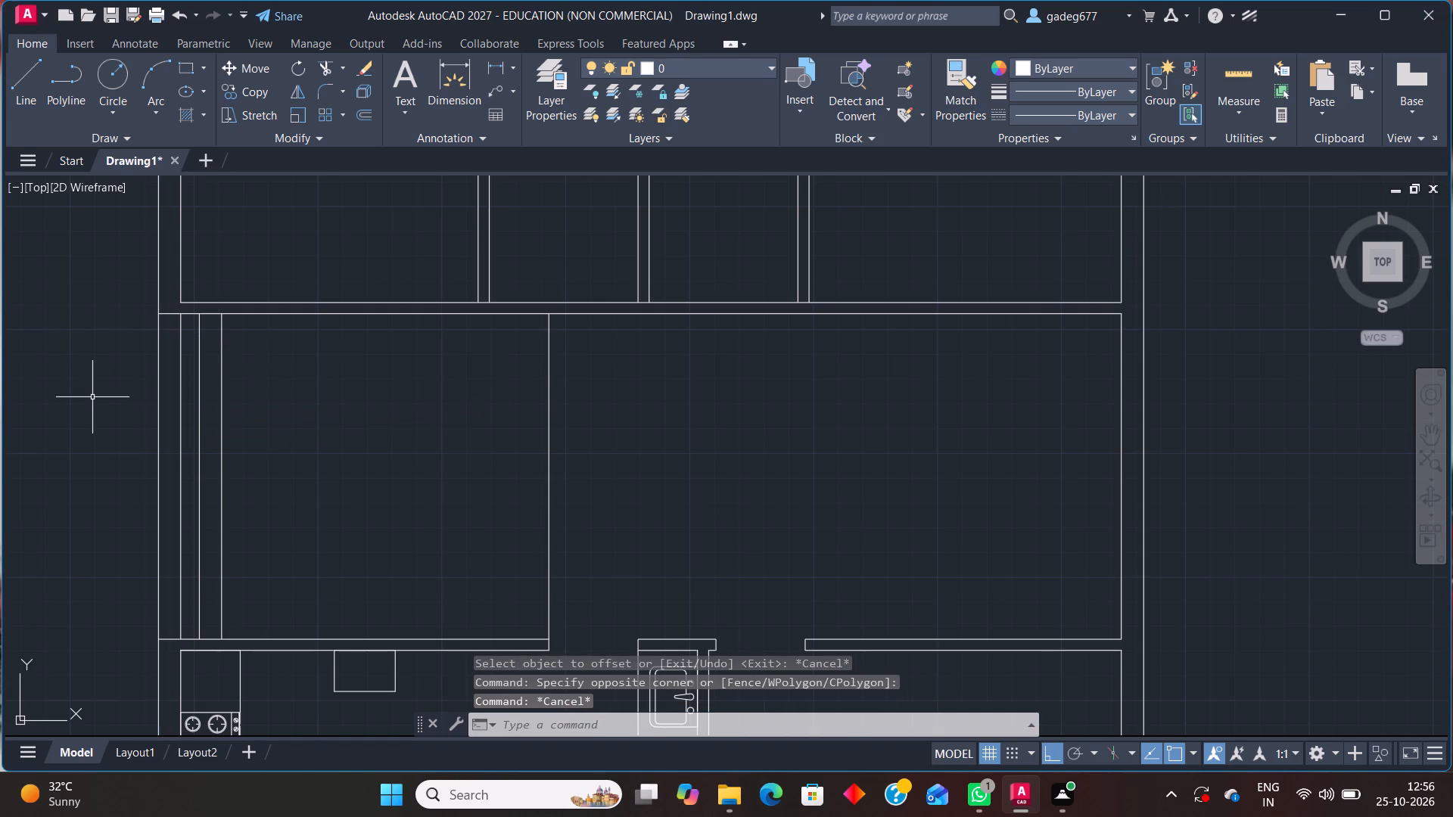
Trim away the old west wall faces north of the kitchen and the horizontal lines closing both ends of the new 9" wall.
{"action": "type", "text": "tr"}
{"action": "key", "text": "Return"}
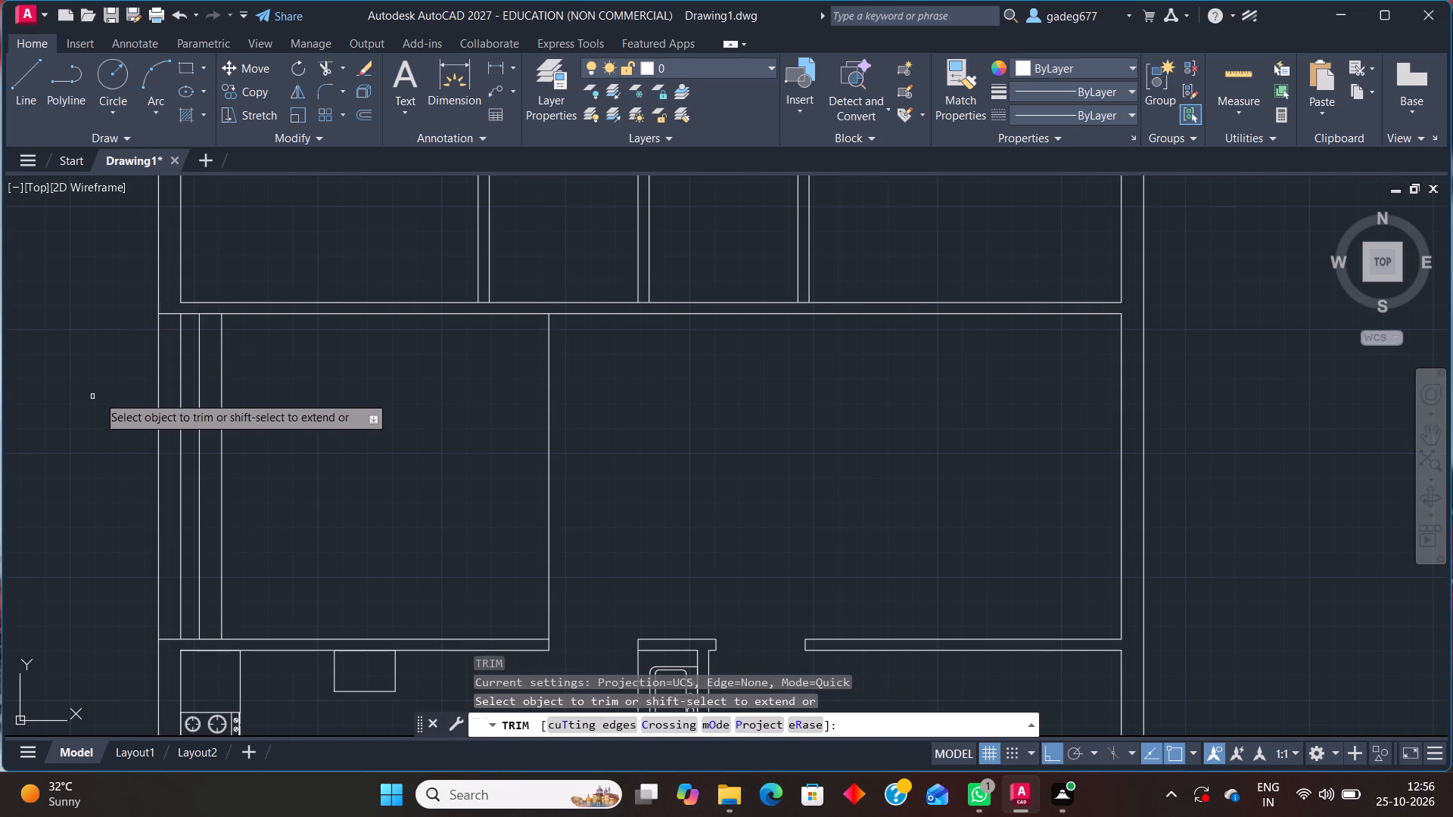
{"action": "left_click", "coordinate": [135, 379]}
{"action": "left_click", "coordinate": [184, 374]}
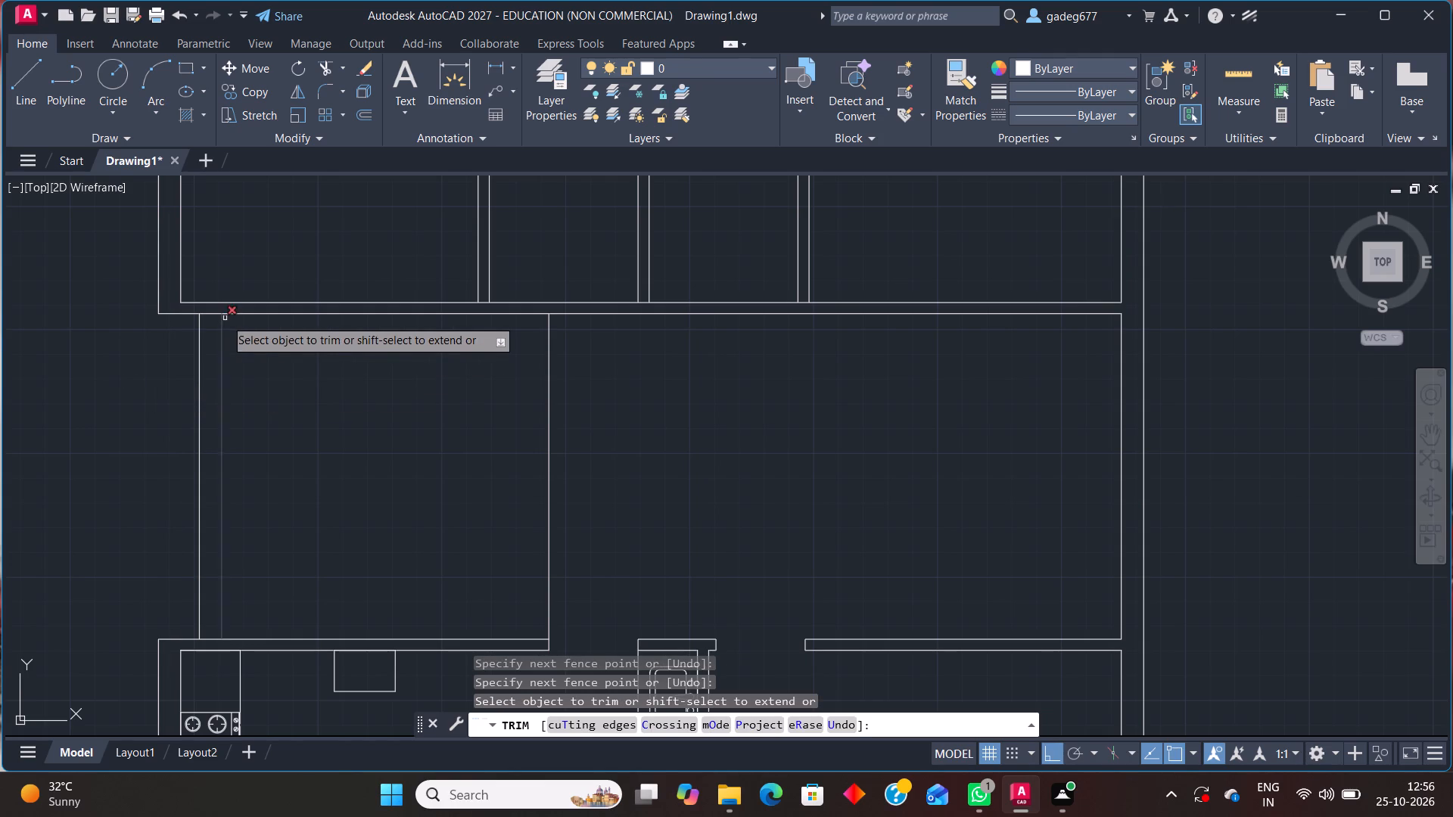
{"action": "left_click", "coordinate": [211, 312]}
{"action": "left_click", "coordinate": [210, 642]}
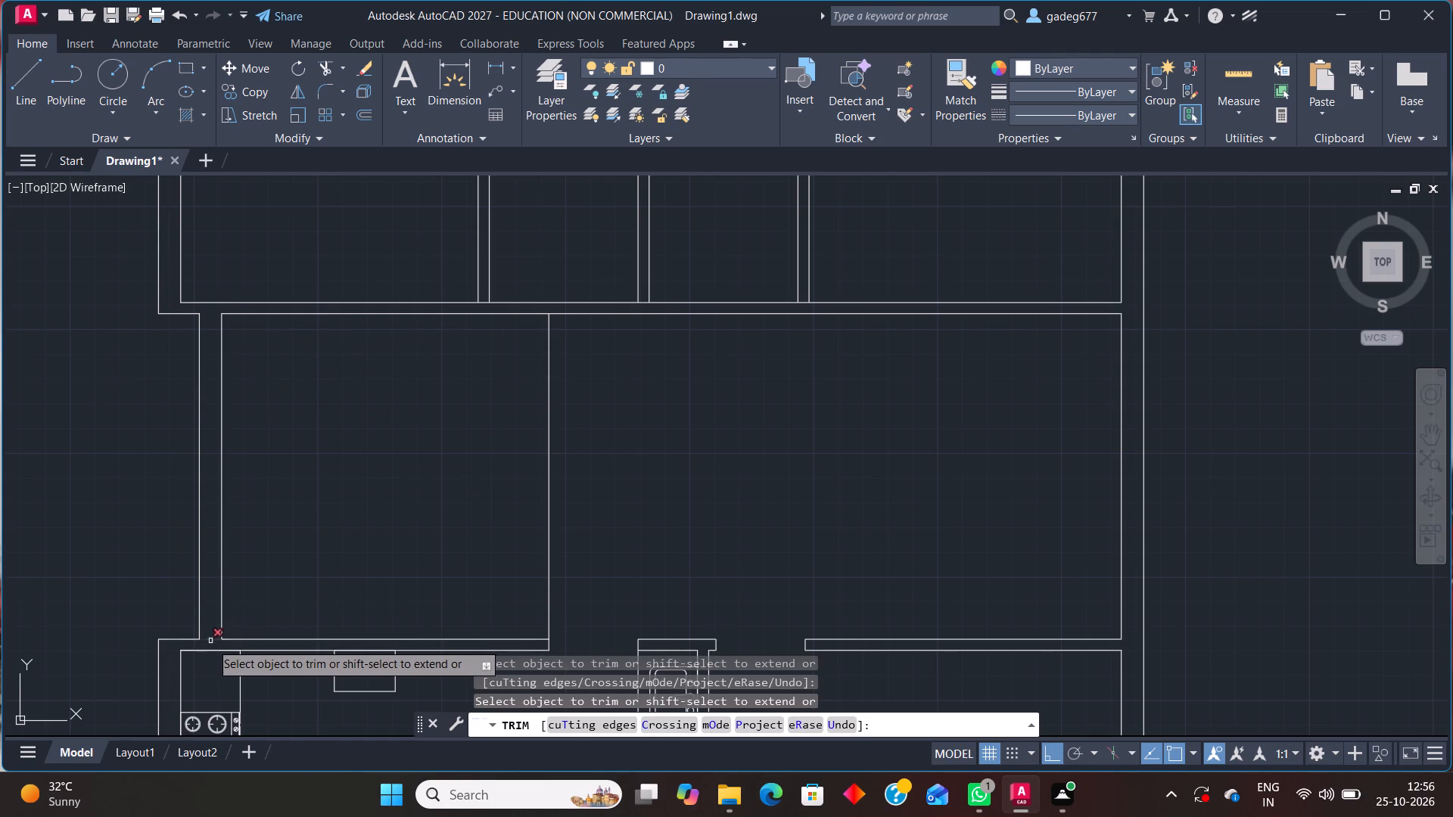
Trim away the 11' vertical reference line crossing the large middle room.
{"action": "scroll", "coordinate": [302, 507], "scroll_direction": "down", "scroll_amount": 3}
{"action": "middle_click_drag", "start_coordinate": [319, 490], "coordinate": [266, 524]}
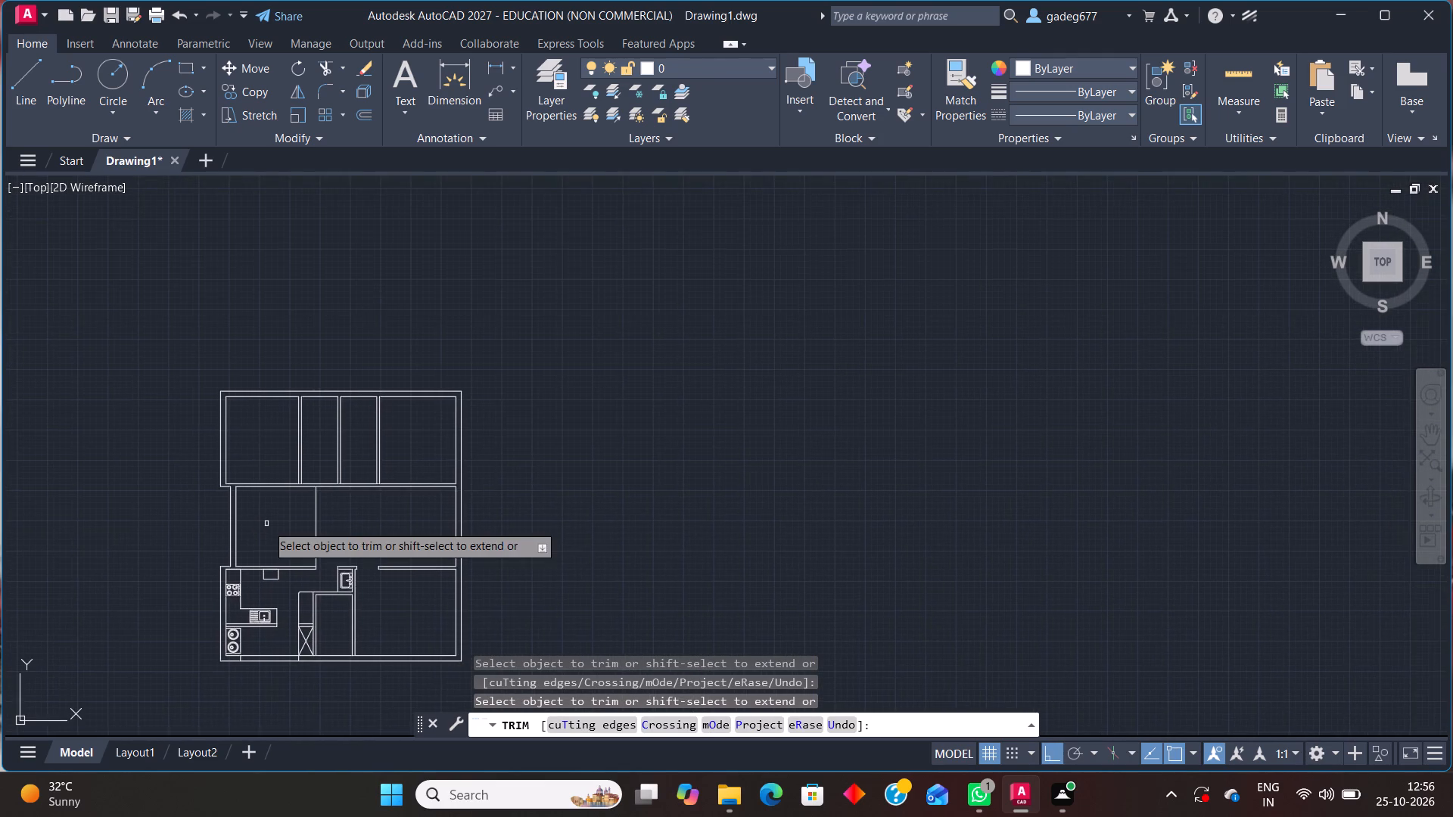
{"action": "scroll", "coordinate": [266, 524], "scroll_direction": "up", "scroll_amount": 1}
{"action": "left_click", "coordinate": [303, 506]}
{"action": "left_click", "coordinate": [376, 507]}
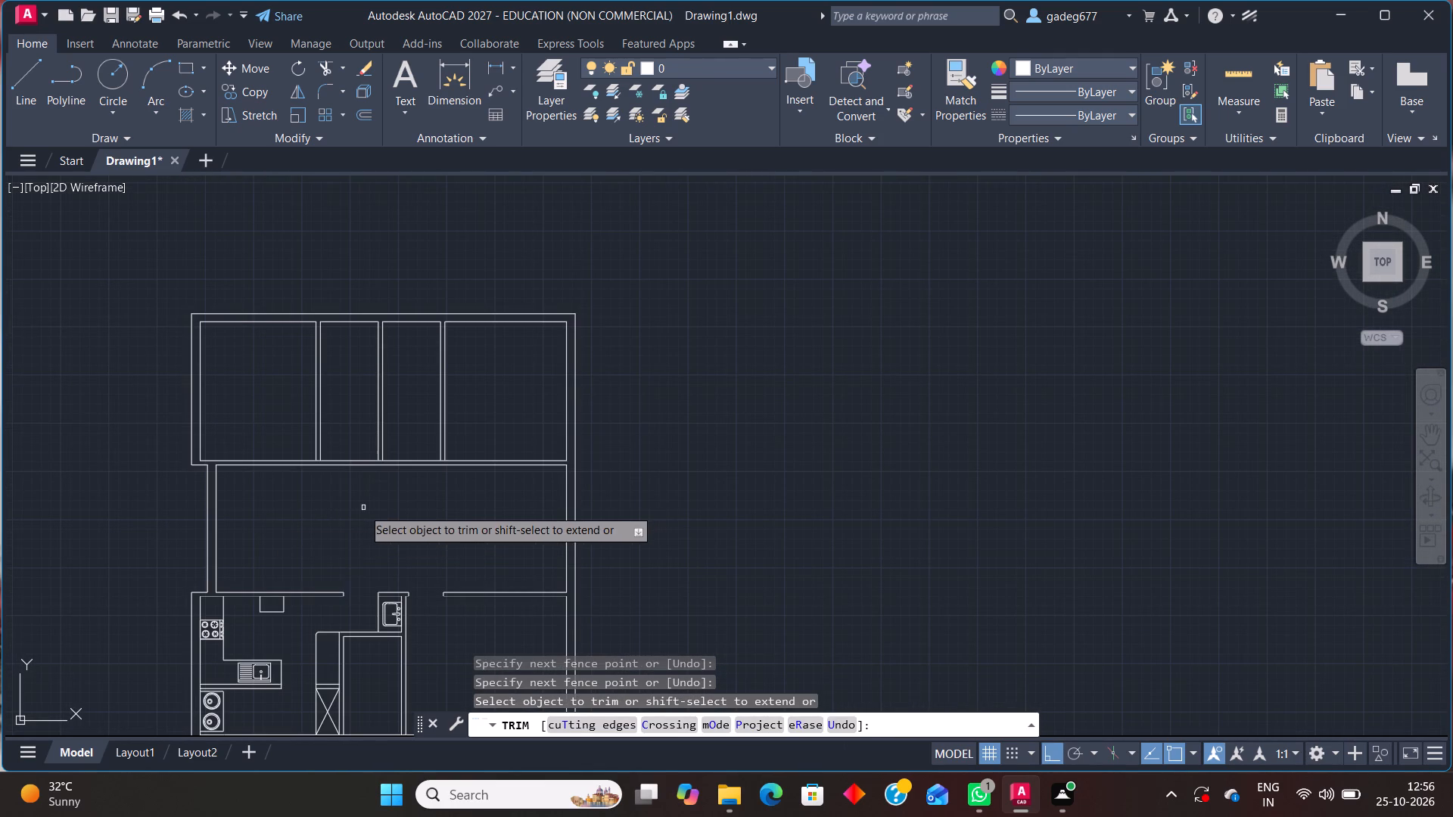
Replace the short closing line at the east end of the kitchen's north wall with a newly drawn 4 1/2" line.
{"action": "scroll", "coordinate": [351, 593], "scroll_direction": "up", "scroll_amount": 3}
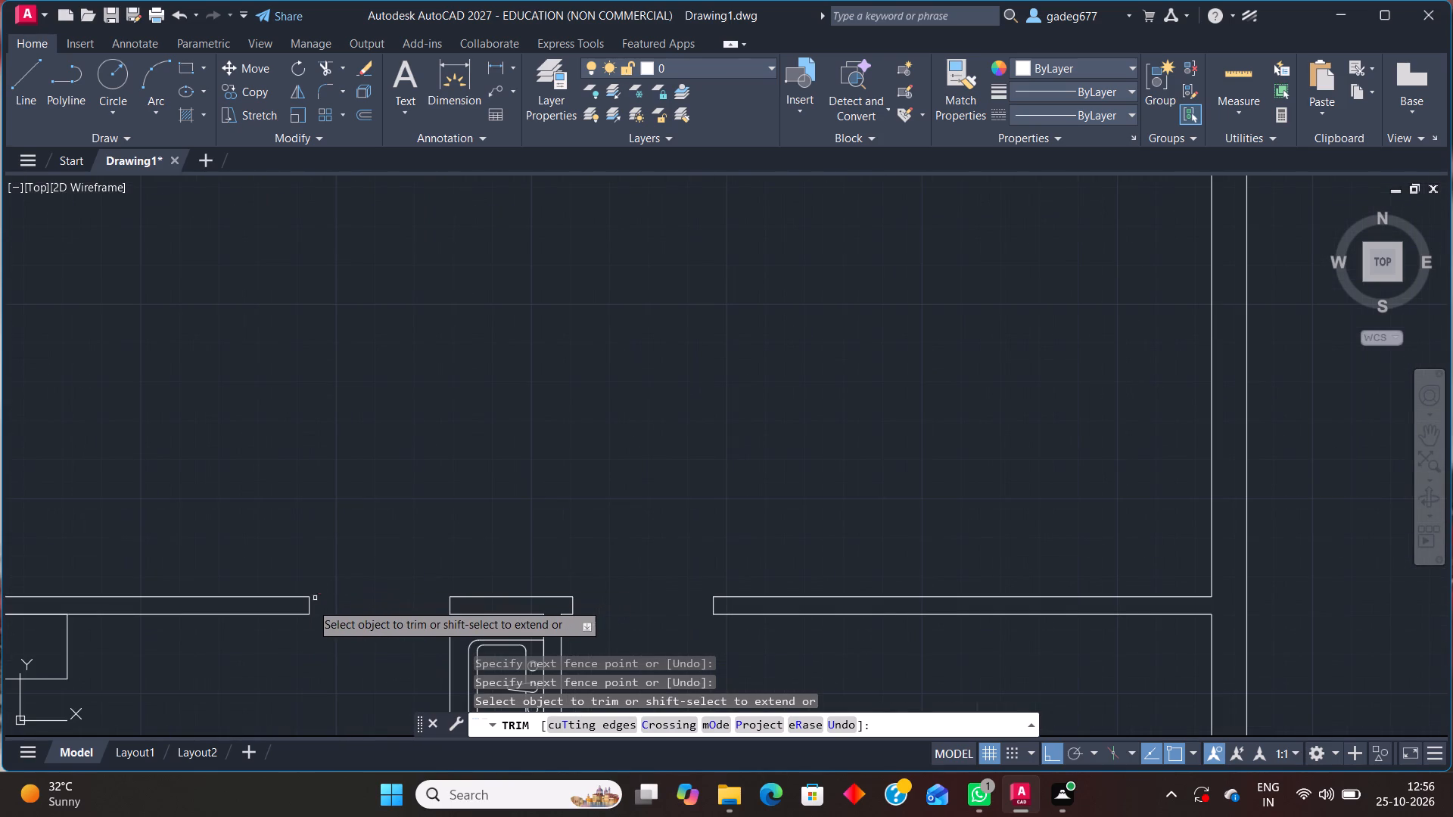
{"action": "left_click", "coordinate": [311, 603]}
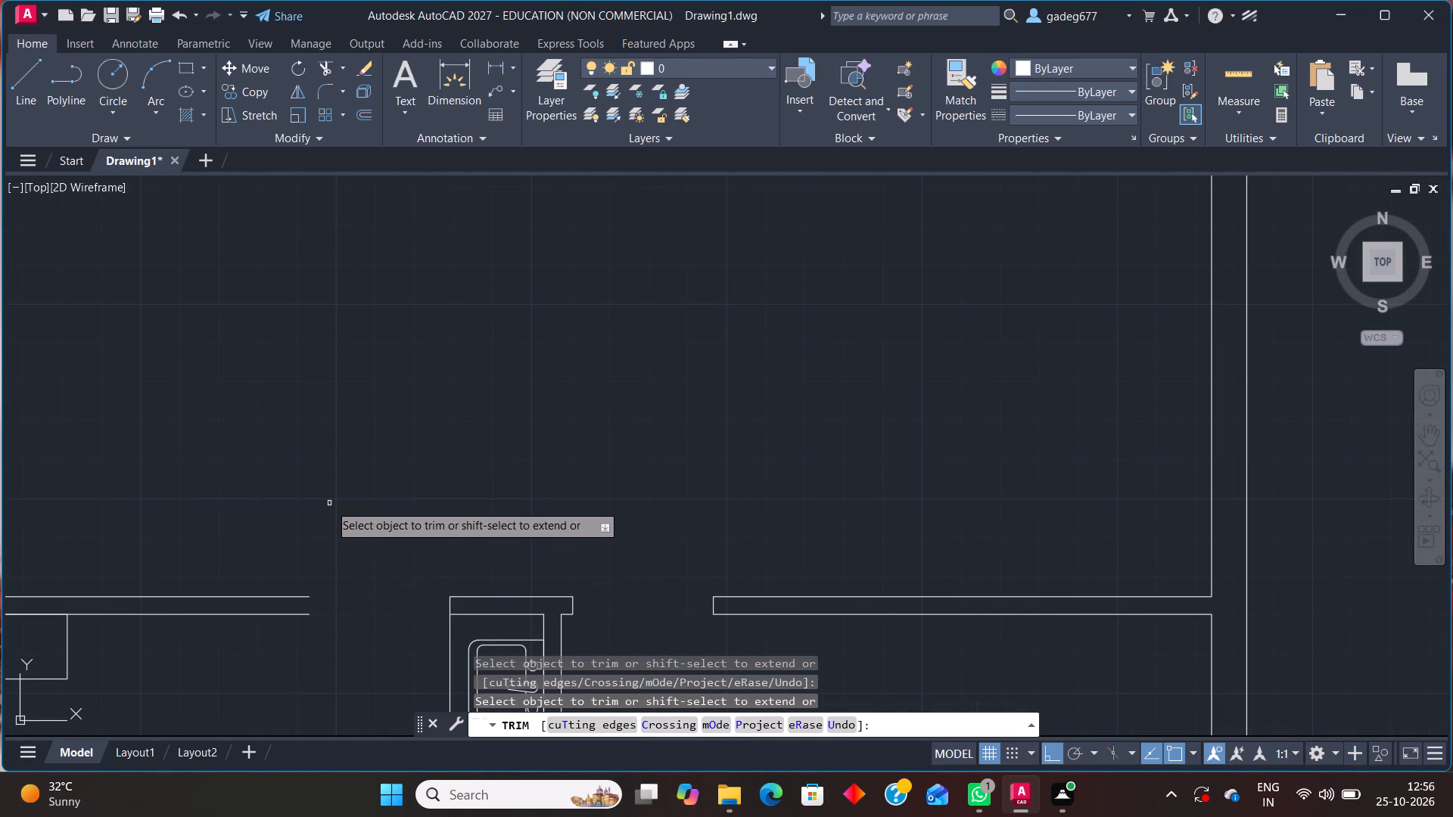
{"action": "key", "text": "Escape"}
{"action": "key", "text": "l"}
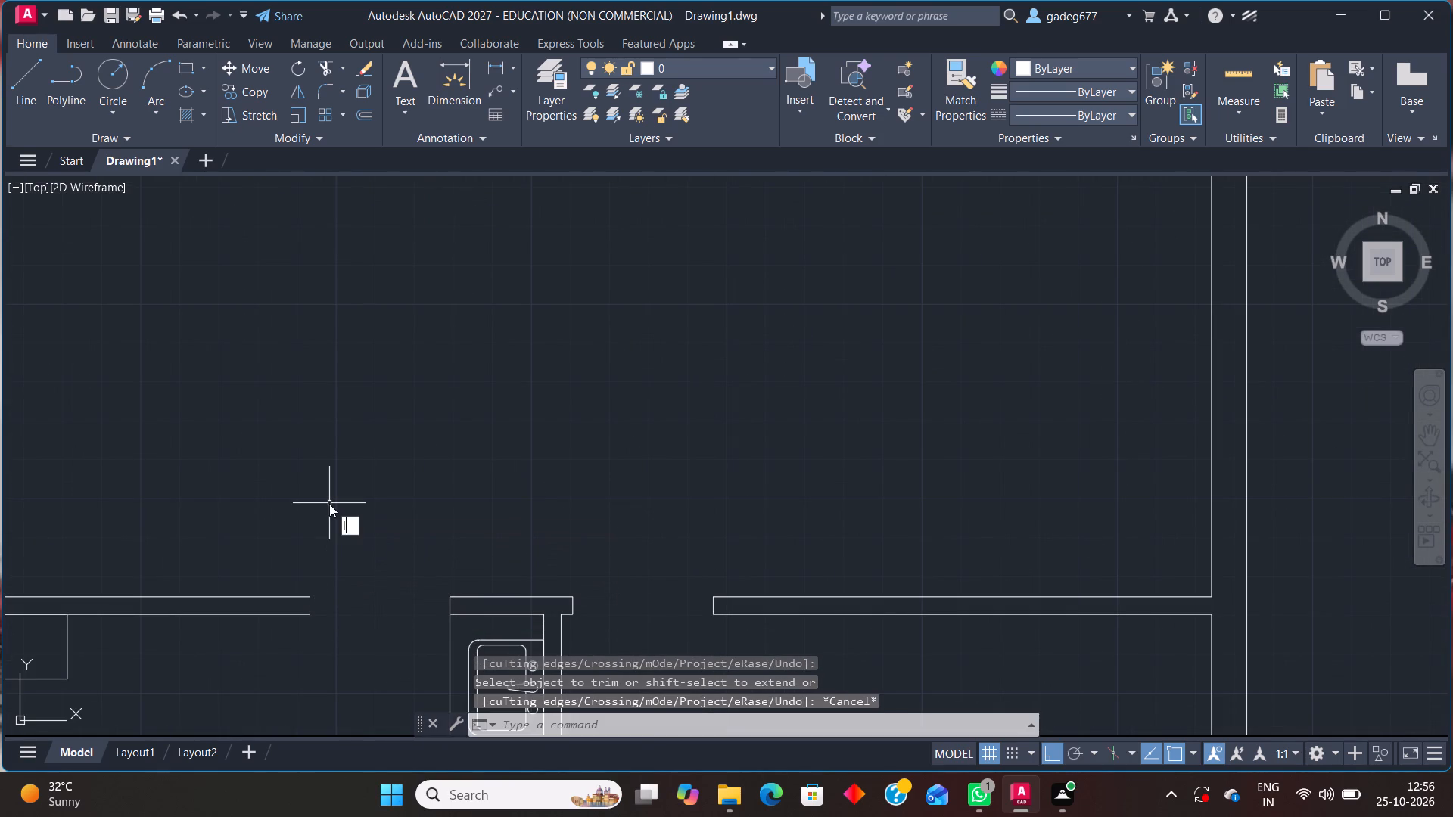
{"action": "key", "text": "Return"}
{"action": "left_click", "coordinate": [310, 614]}
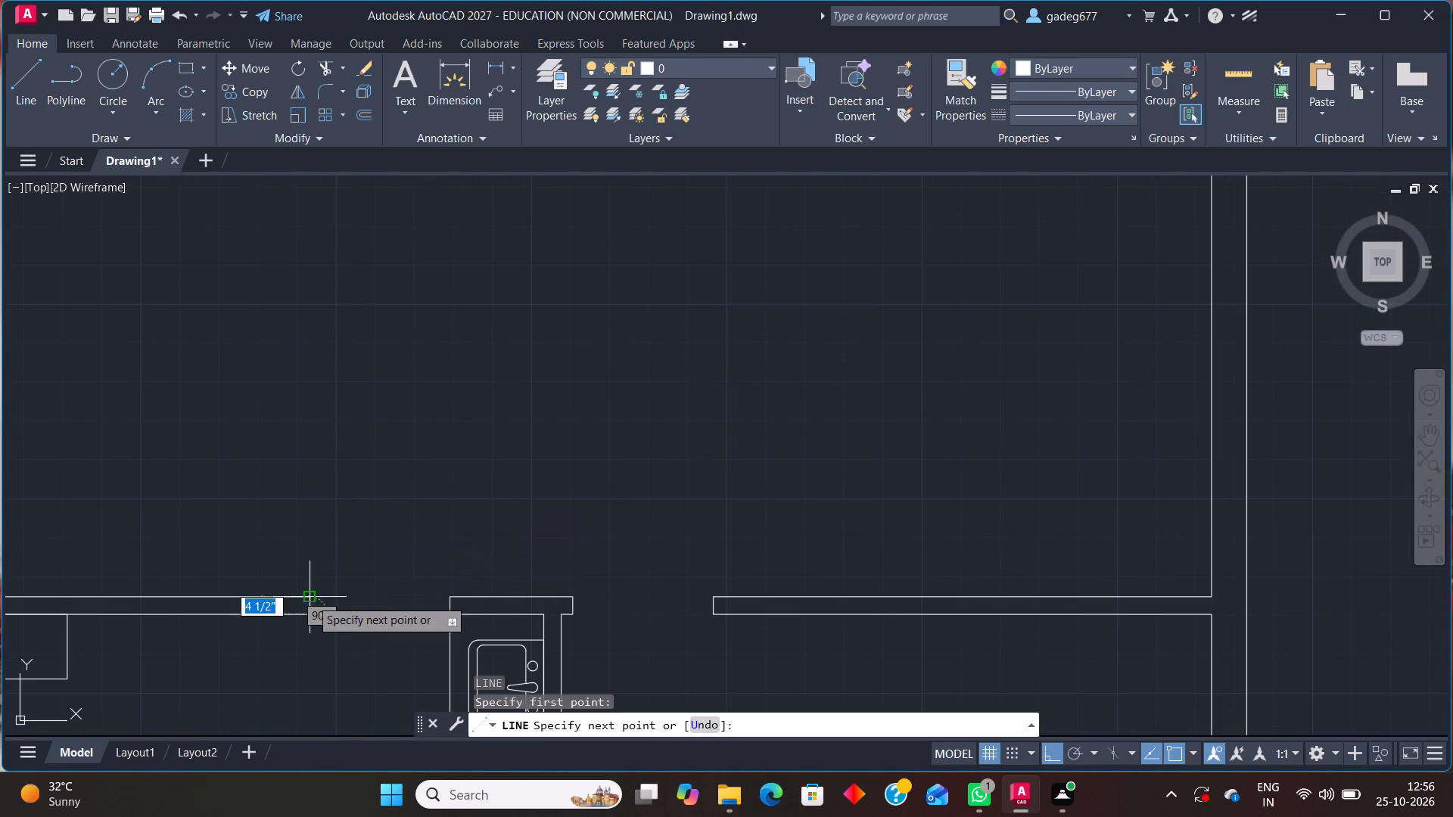
{"action": "left_click", "coordinate": [310, 595]}
{"action": "key", "text": "space"}
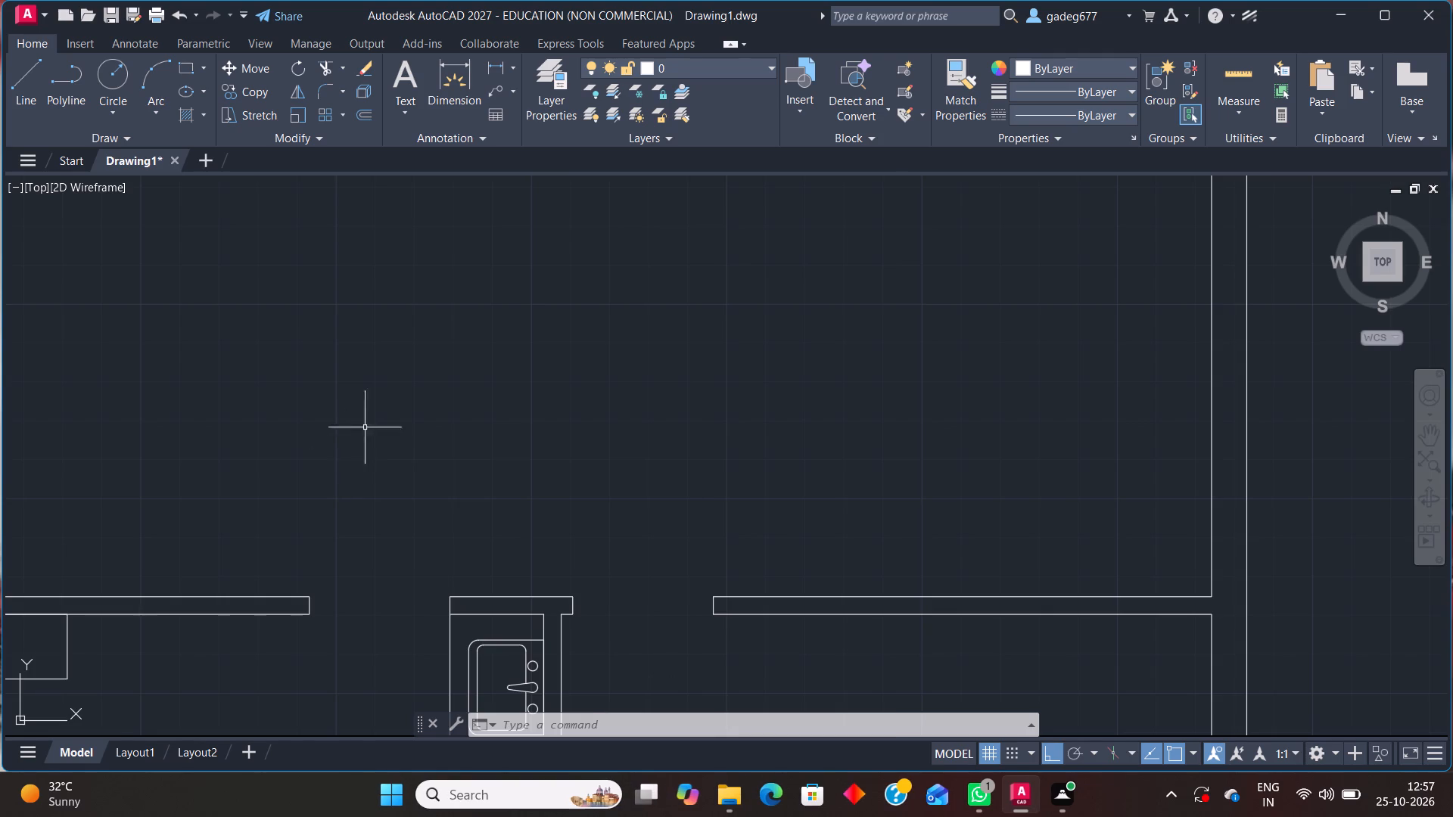
Offset the north wall's inner face 8'6" southward in both narrow middle rooms.
{"action": "scroll", "coordinate": [366, 427], "scroll_direction": "down", "scroll_amount": 1}
{"action": "middle_click_drag", "start_coordinate": [344, 347], "coordinate": [398, 558]}
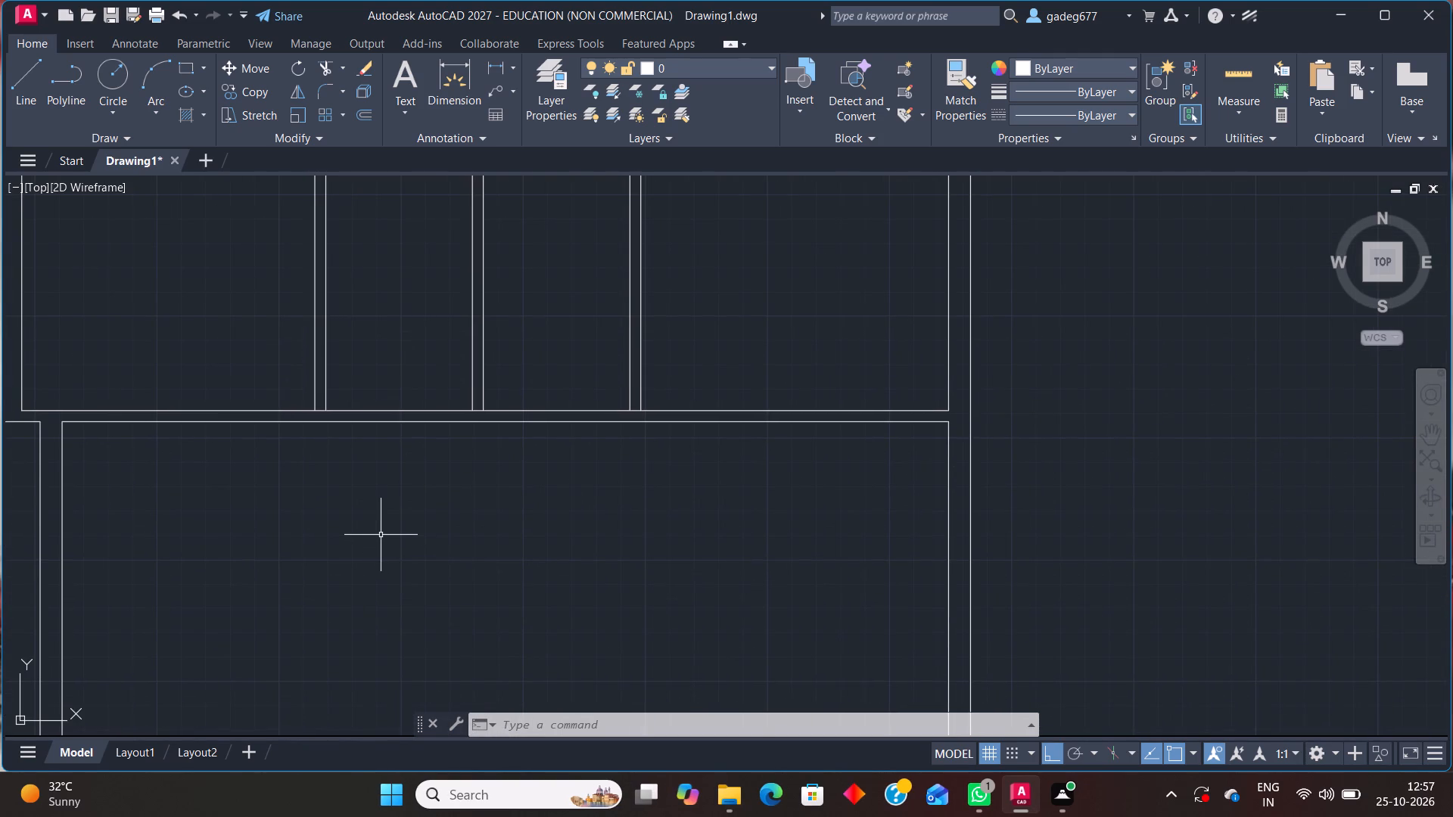
{"action": "middle_click_drag", "start_coordinate": [406, 541], "coordinate": [415, 475]}
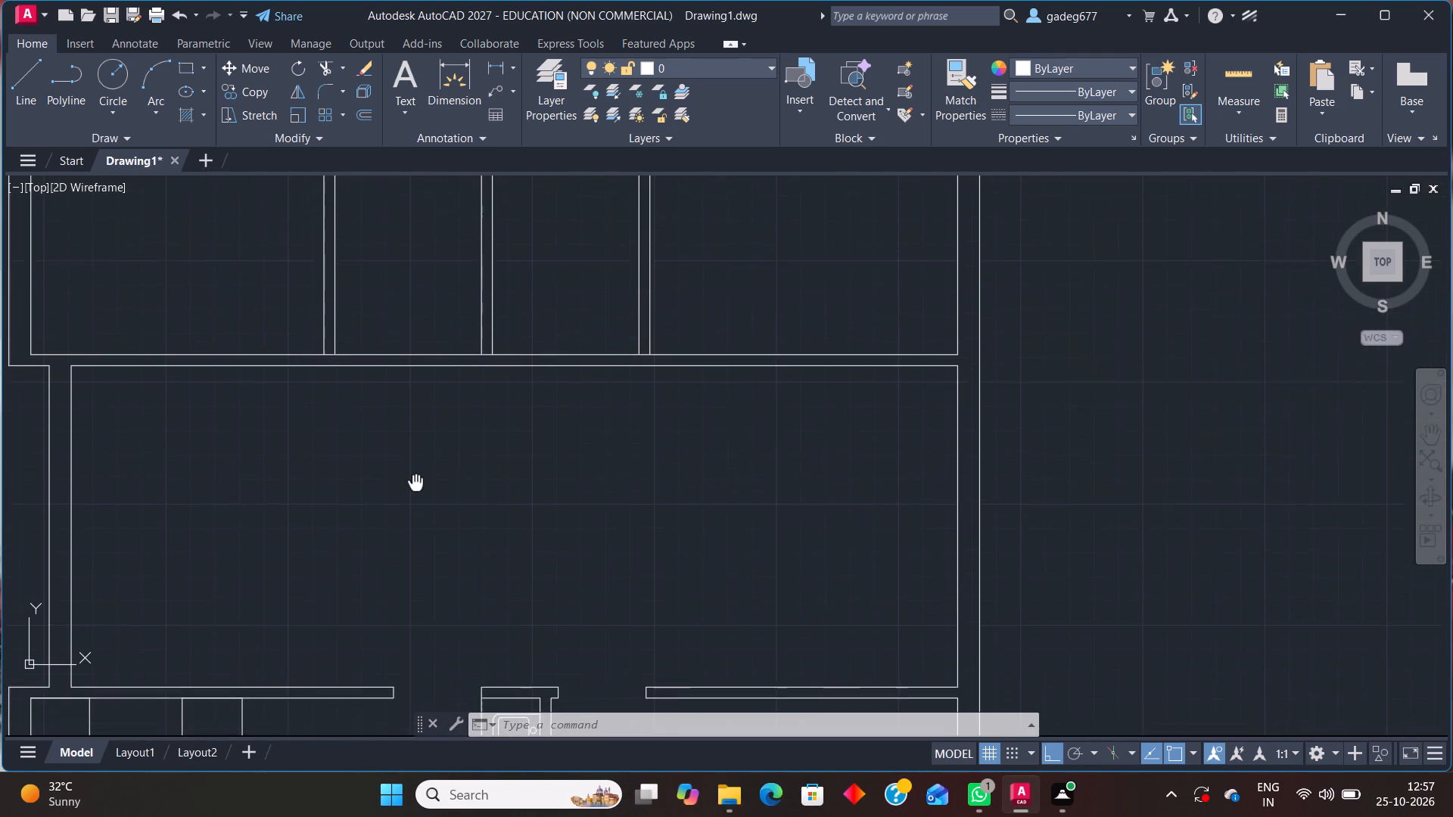
{"action": "middle_click_drag", "start_coordinate": [415, 475], "coordinate": [416, 463]}
{"action": "middle_click_drag", "start_coordinate": [412, 540], "coordinate": [331, 694]}
{"action": "scroll", "coordinate": [329, 429], "scroll_direction": "down", "scroll_amount": 1}
{"action": "middle_click_drag", "start_coordinate": [328, 436], "coordinate": [338, 505]}
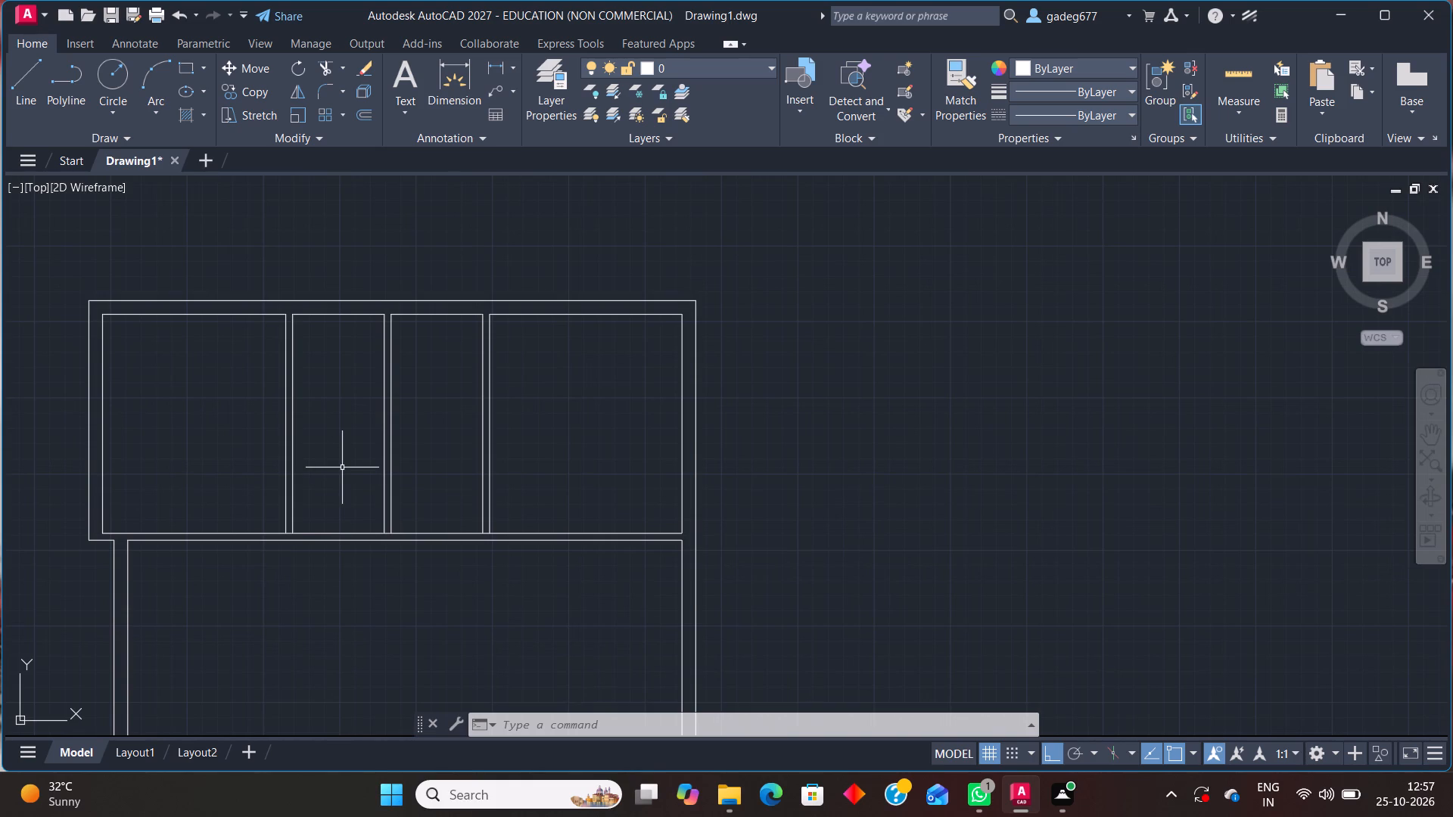
{"action": "type", "text": "off"}
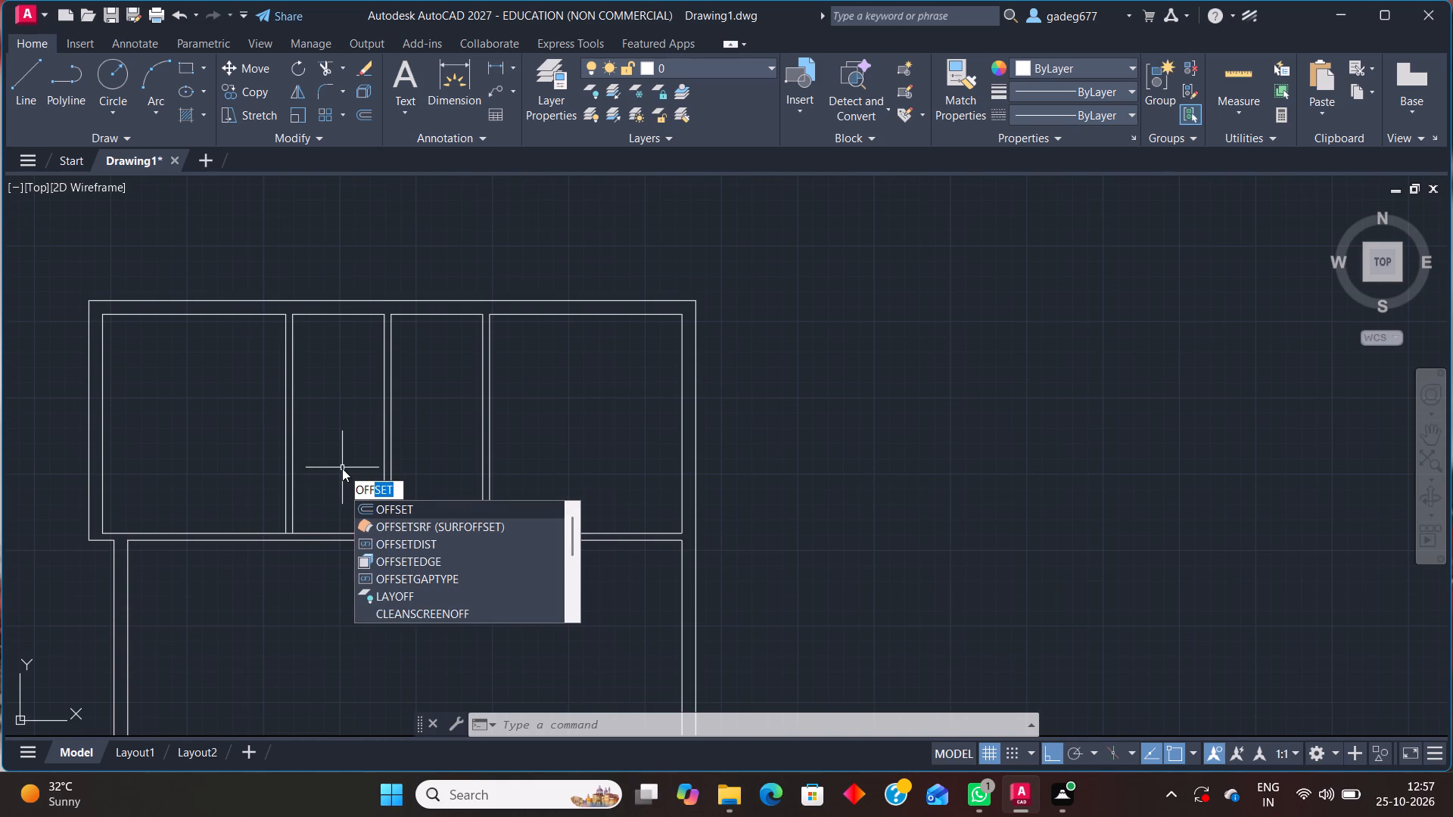
{"action": "key", "text": "Return"}
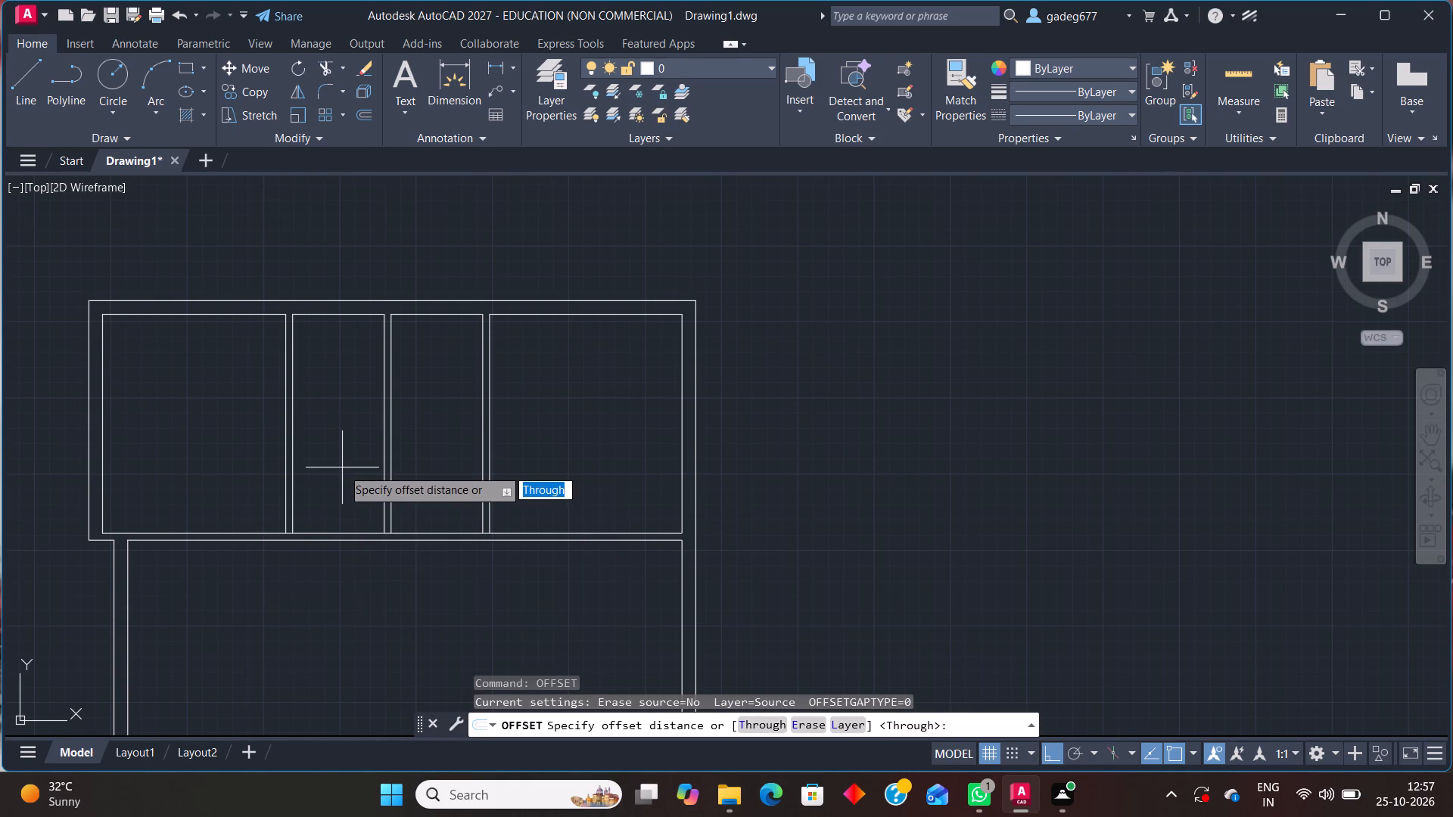
{"action": "type", "text": "8'6\""}
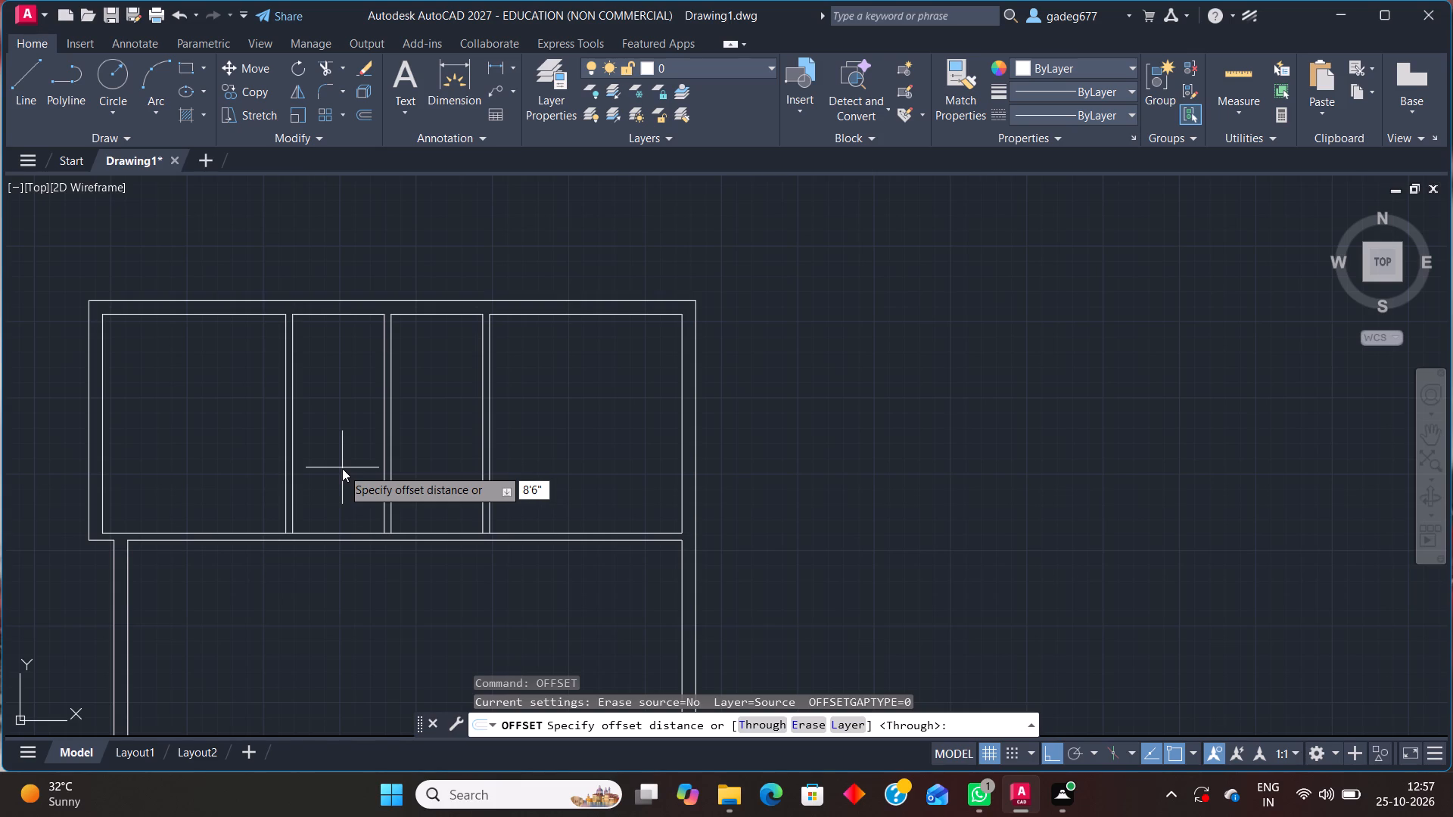
{"action": "key", "text": "Return"}
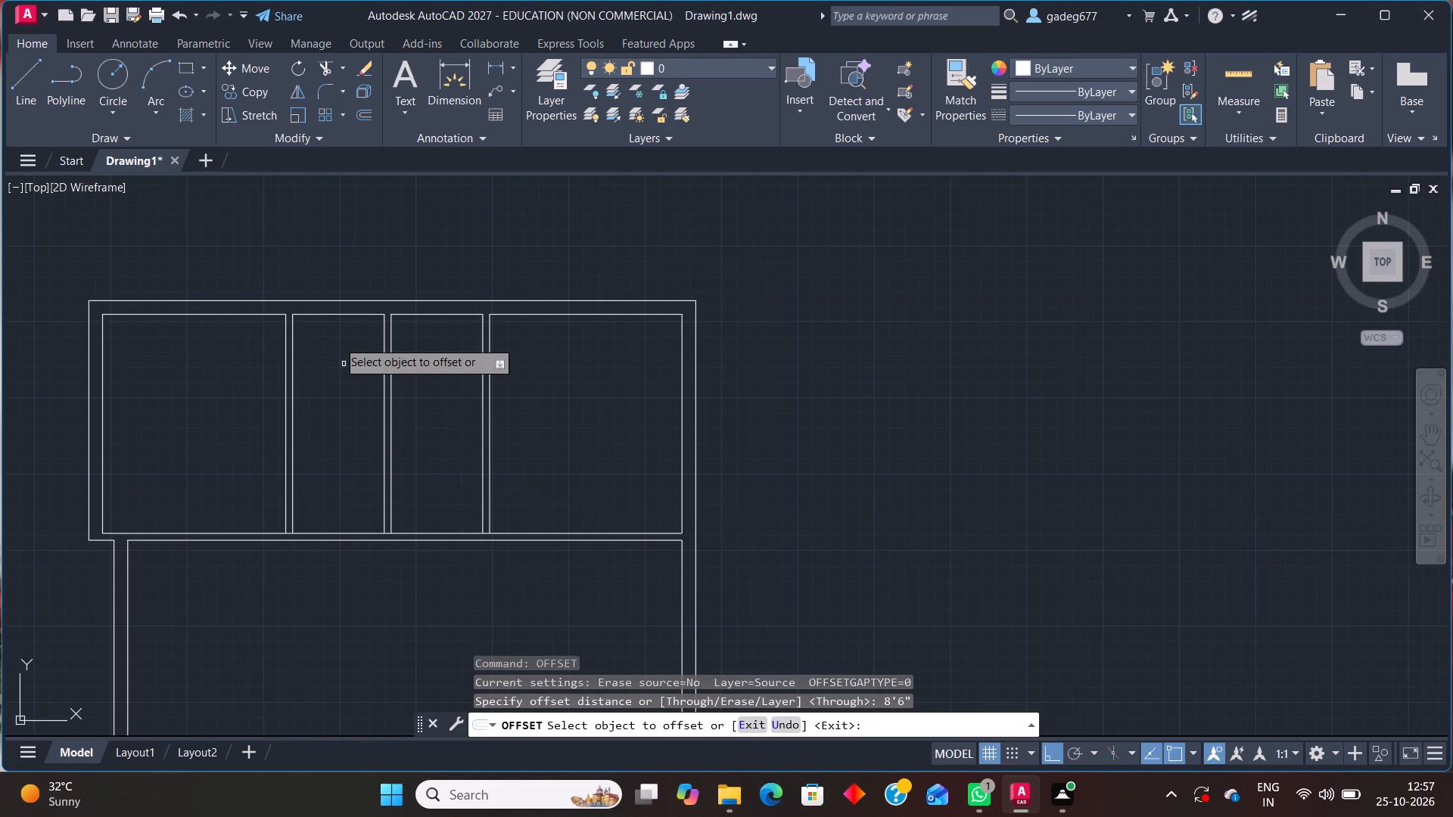
{"action": "left_click", "coordinate": [328, 312]}
{"action": "left_click", "coordinate": [331, 390]}
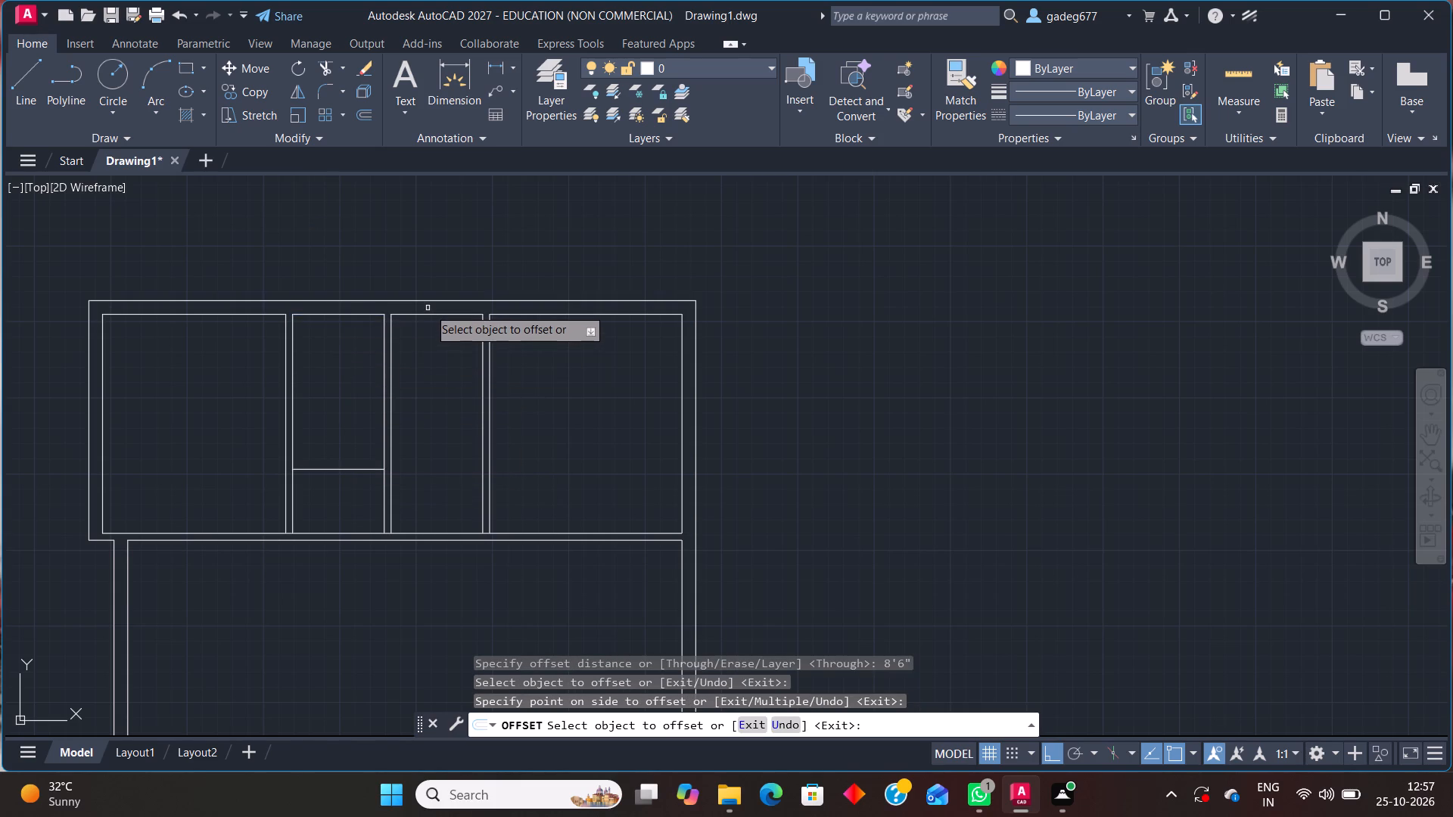
{"action": "left_click", "coordinate": [431, 315]}
{"action": "left_click", "coordinate": [439, 378]}
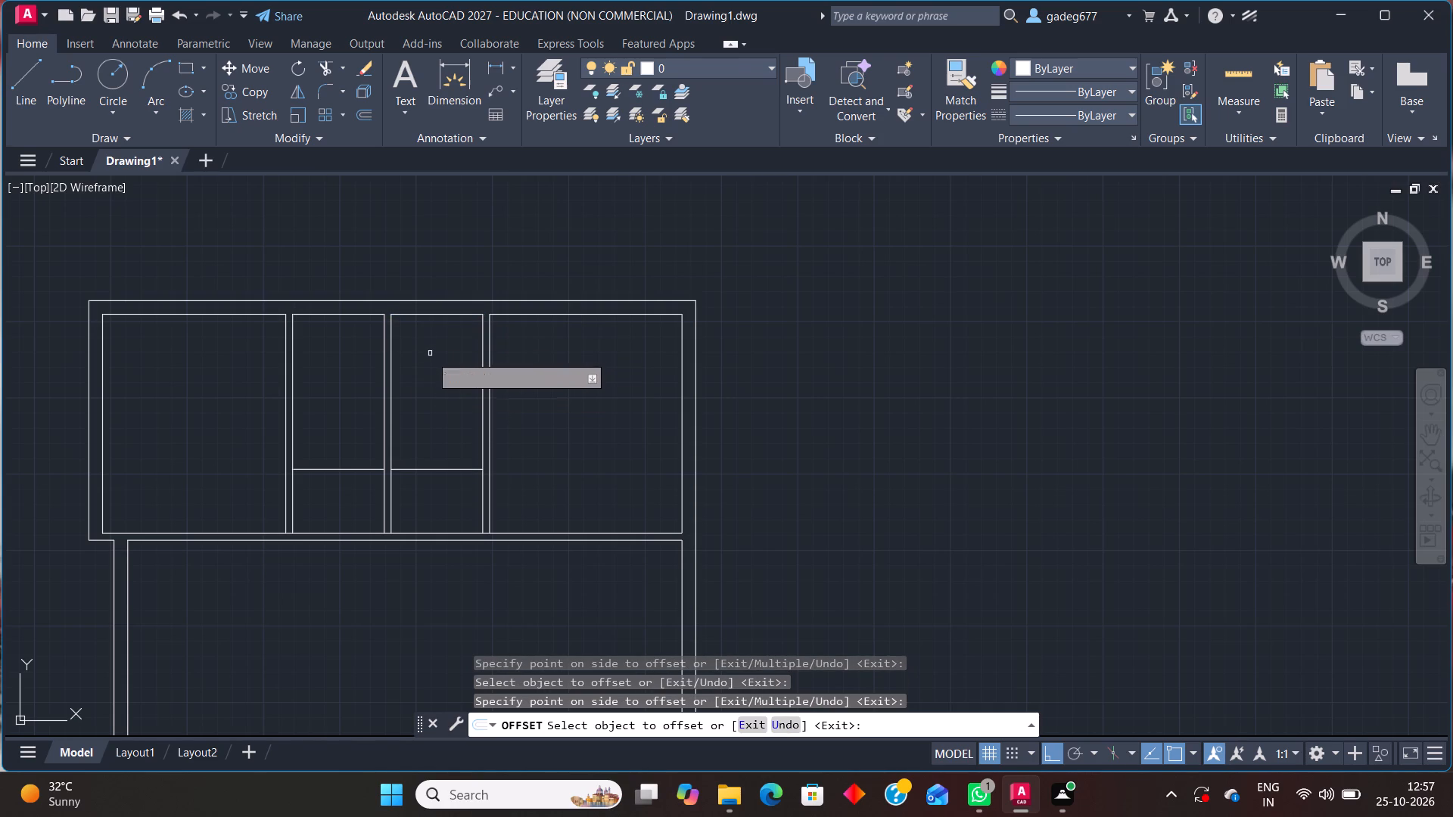
Offset both new horizontal lines in the narrow rooms 4.5" to the south to form partition walls.
{"action": "left_click", "coordinate": [355, 468]}
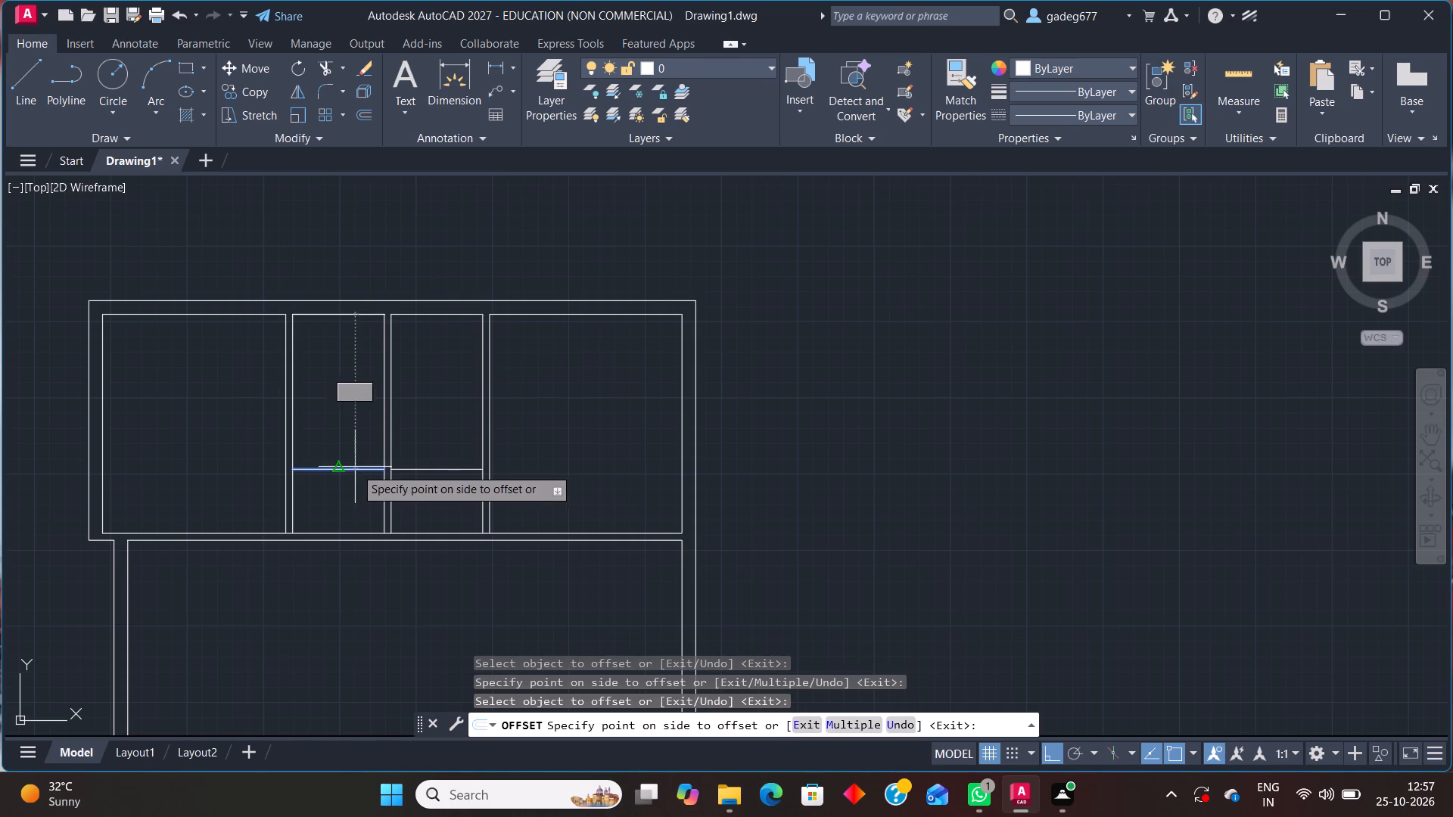
{"action": "type", "text": "4.5\""}
{"action": "key", "text": "Return"}
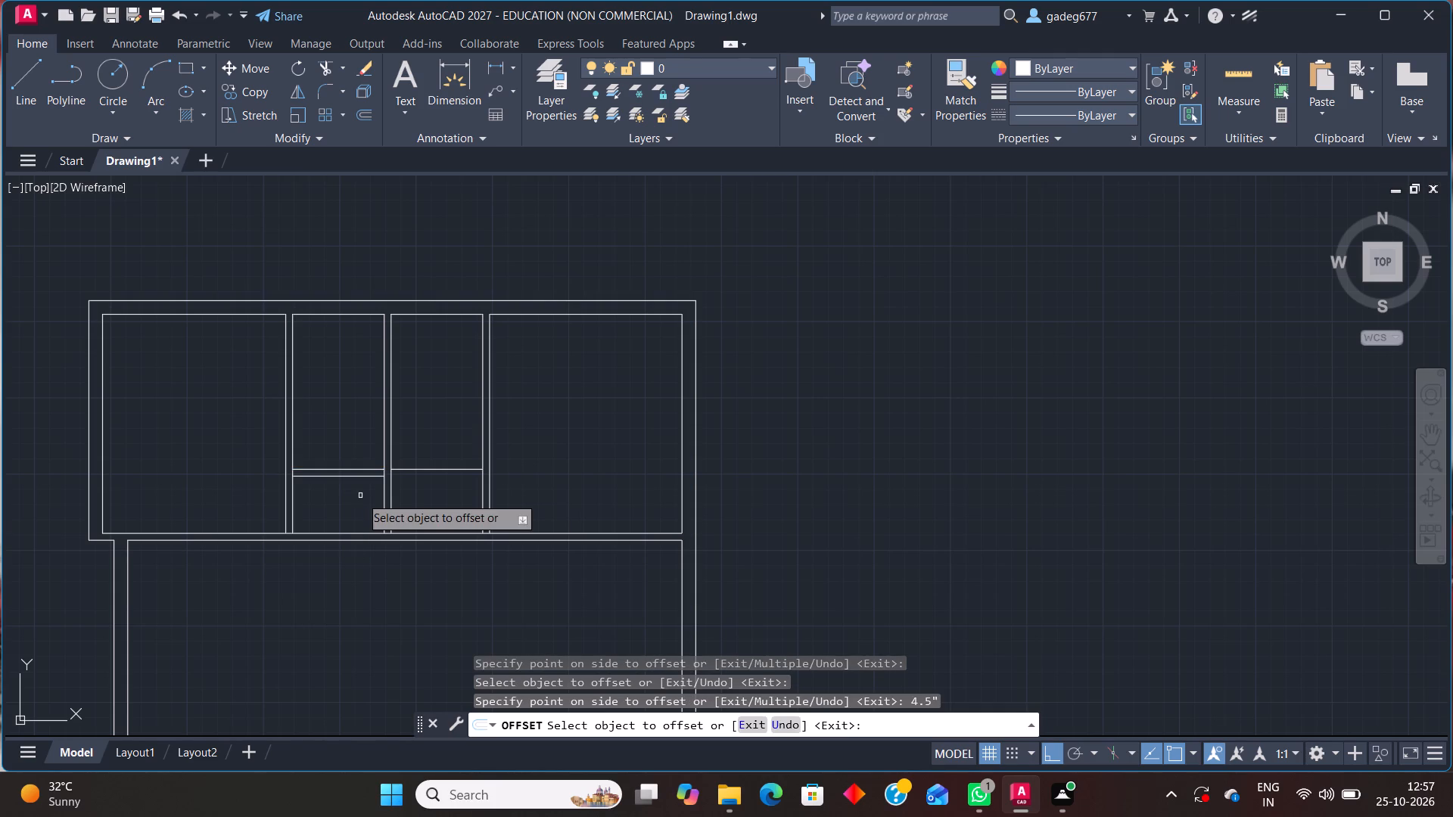
{"action": "left_click", "coordinate": [425, 469]}
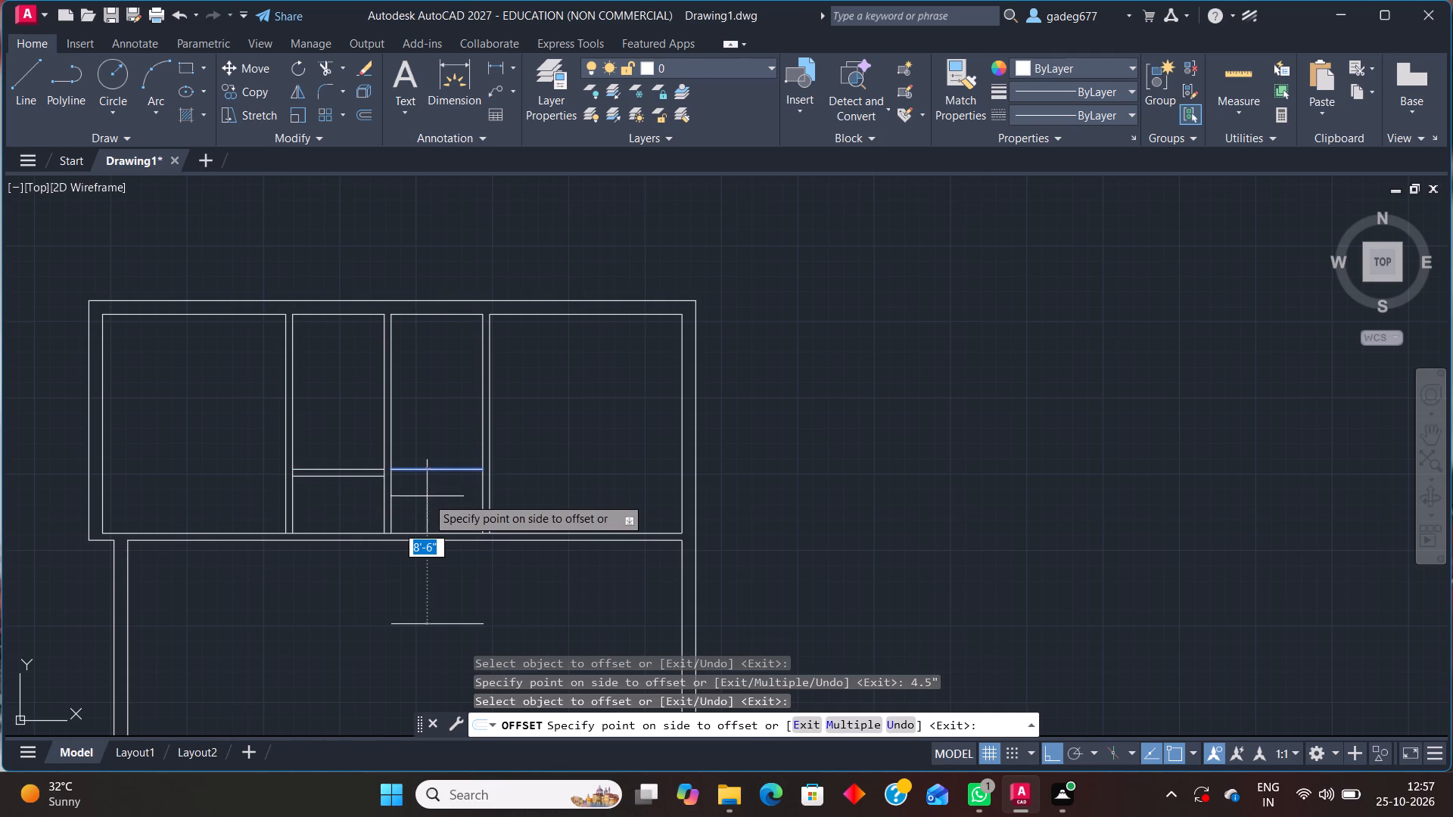
{"action": "type", "text": "4.5\""}
{"action": "key", "text": "Return"}
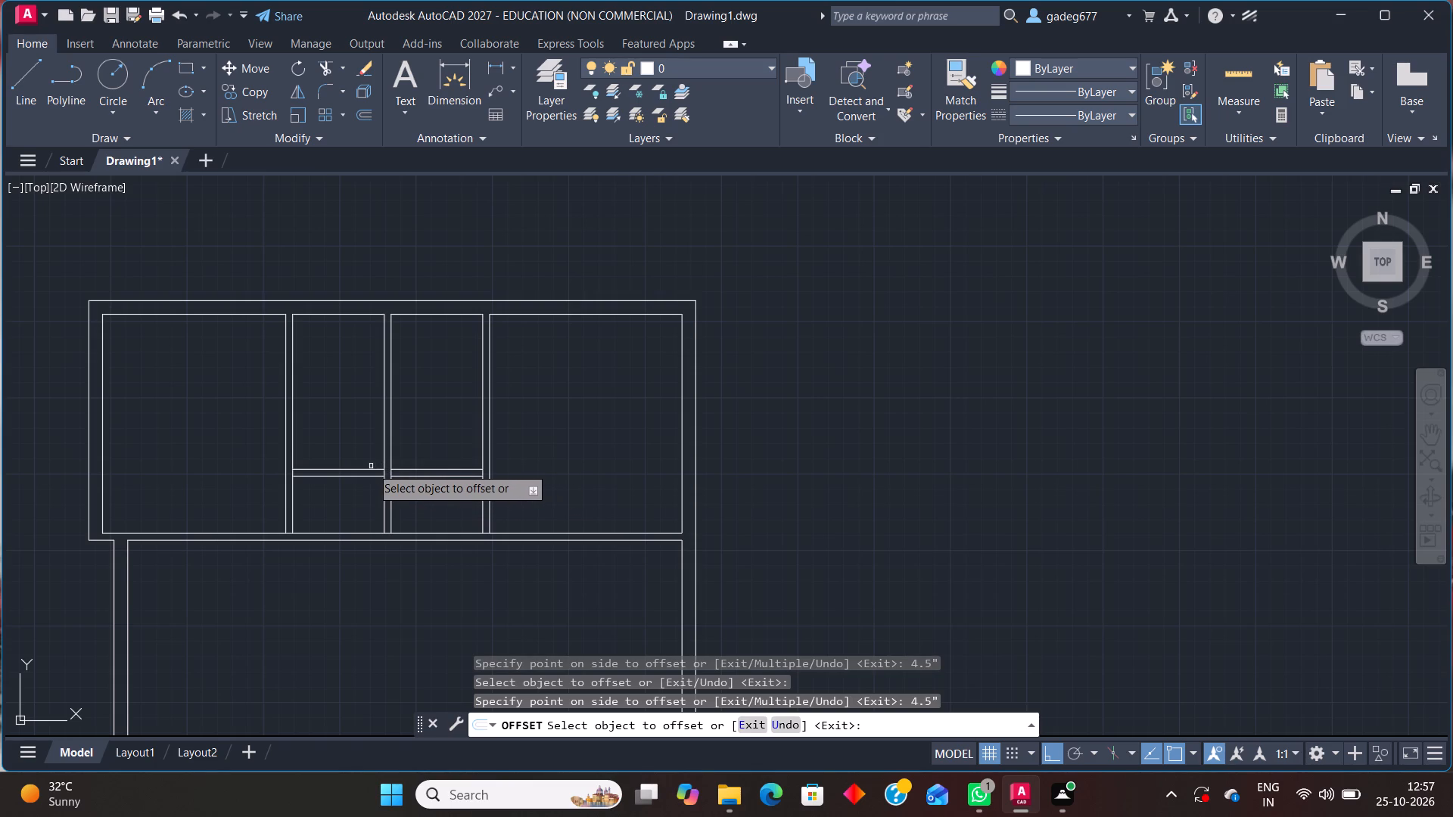
{"action": "scroll", "coordinate": [367, 469], "scroll_direction": "up", "scroll_amount": 2}
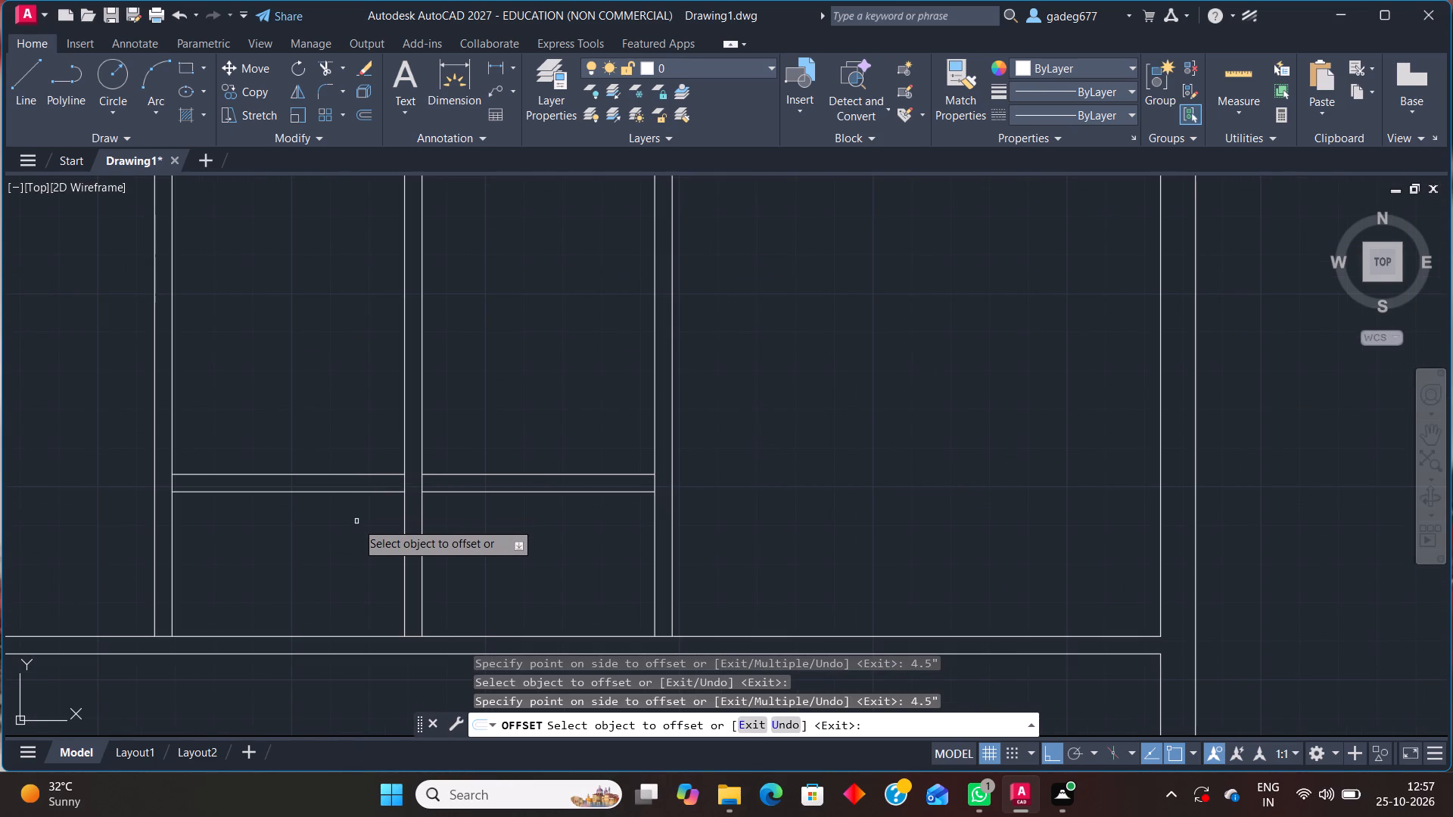
{"action": "key", "text": "Escape"}
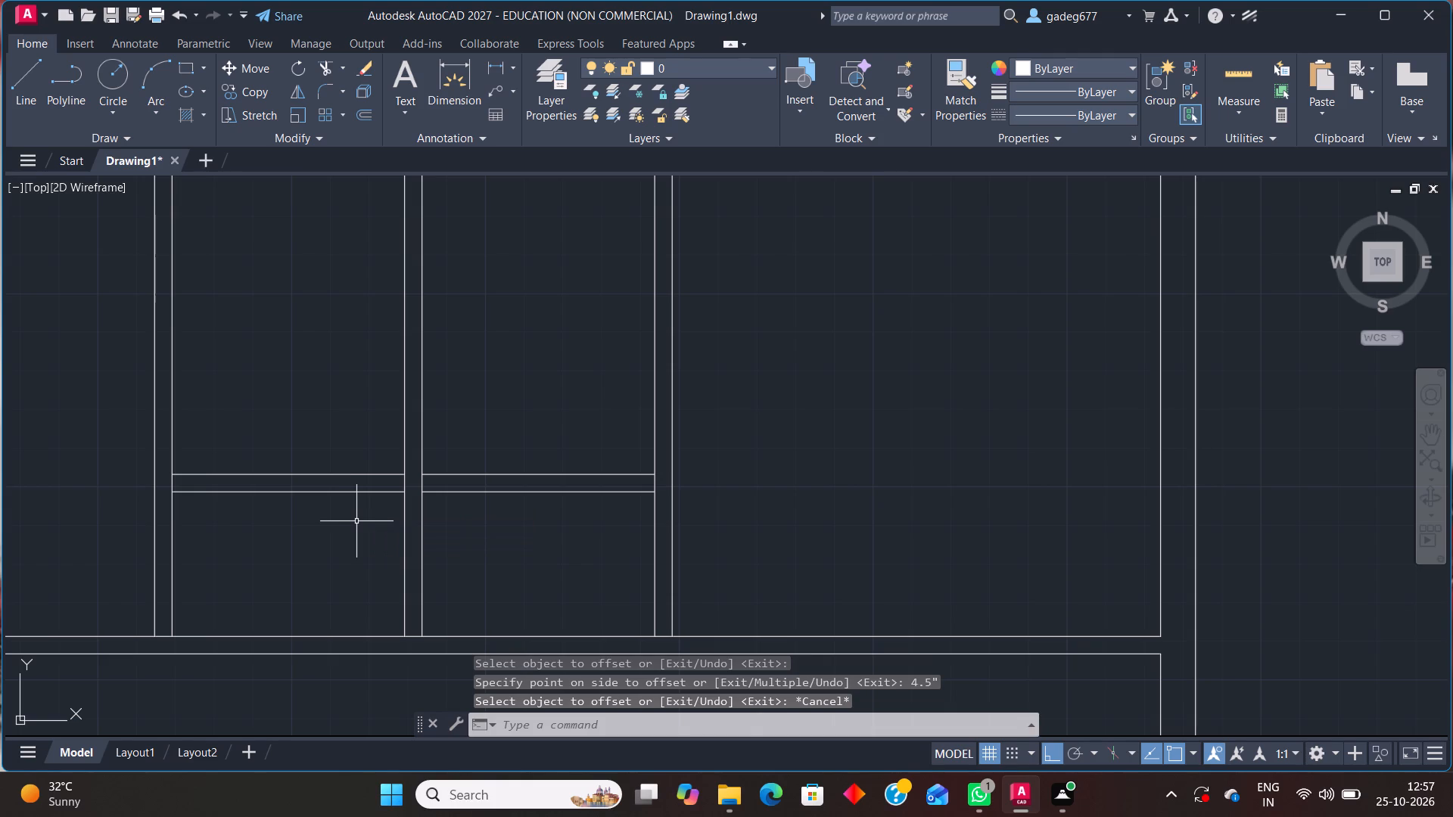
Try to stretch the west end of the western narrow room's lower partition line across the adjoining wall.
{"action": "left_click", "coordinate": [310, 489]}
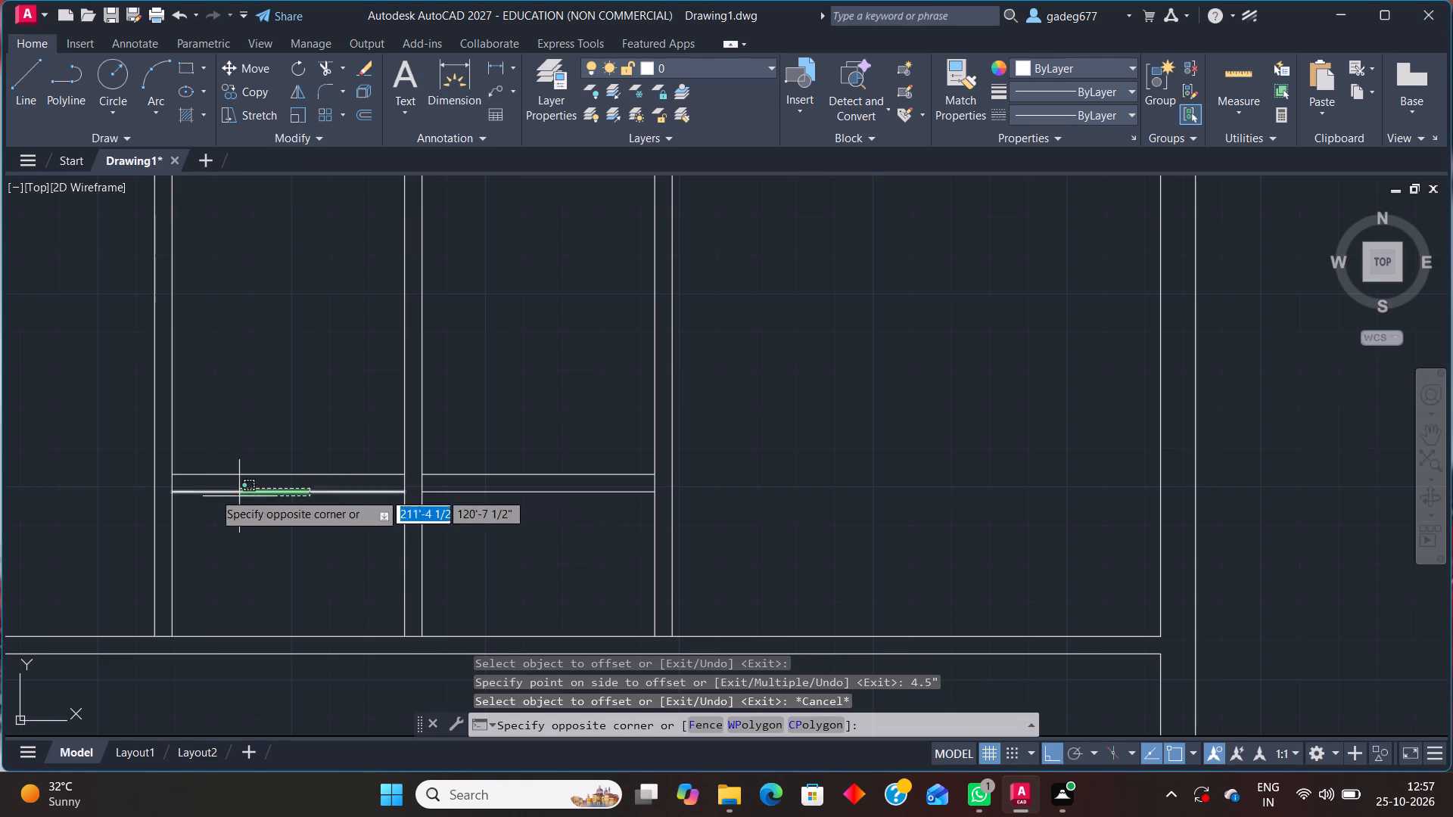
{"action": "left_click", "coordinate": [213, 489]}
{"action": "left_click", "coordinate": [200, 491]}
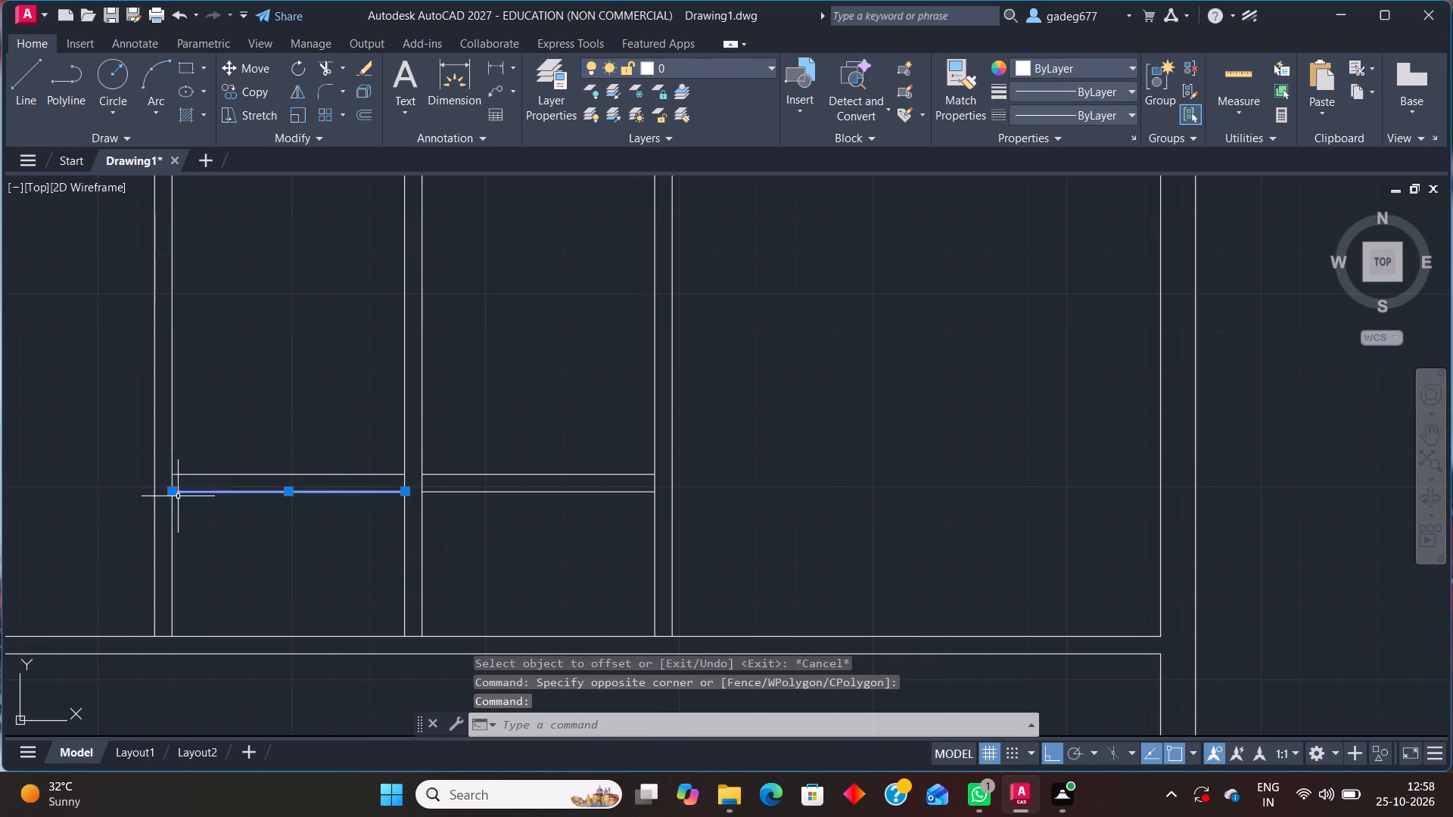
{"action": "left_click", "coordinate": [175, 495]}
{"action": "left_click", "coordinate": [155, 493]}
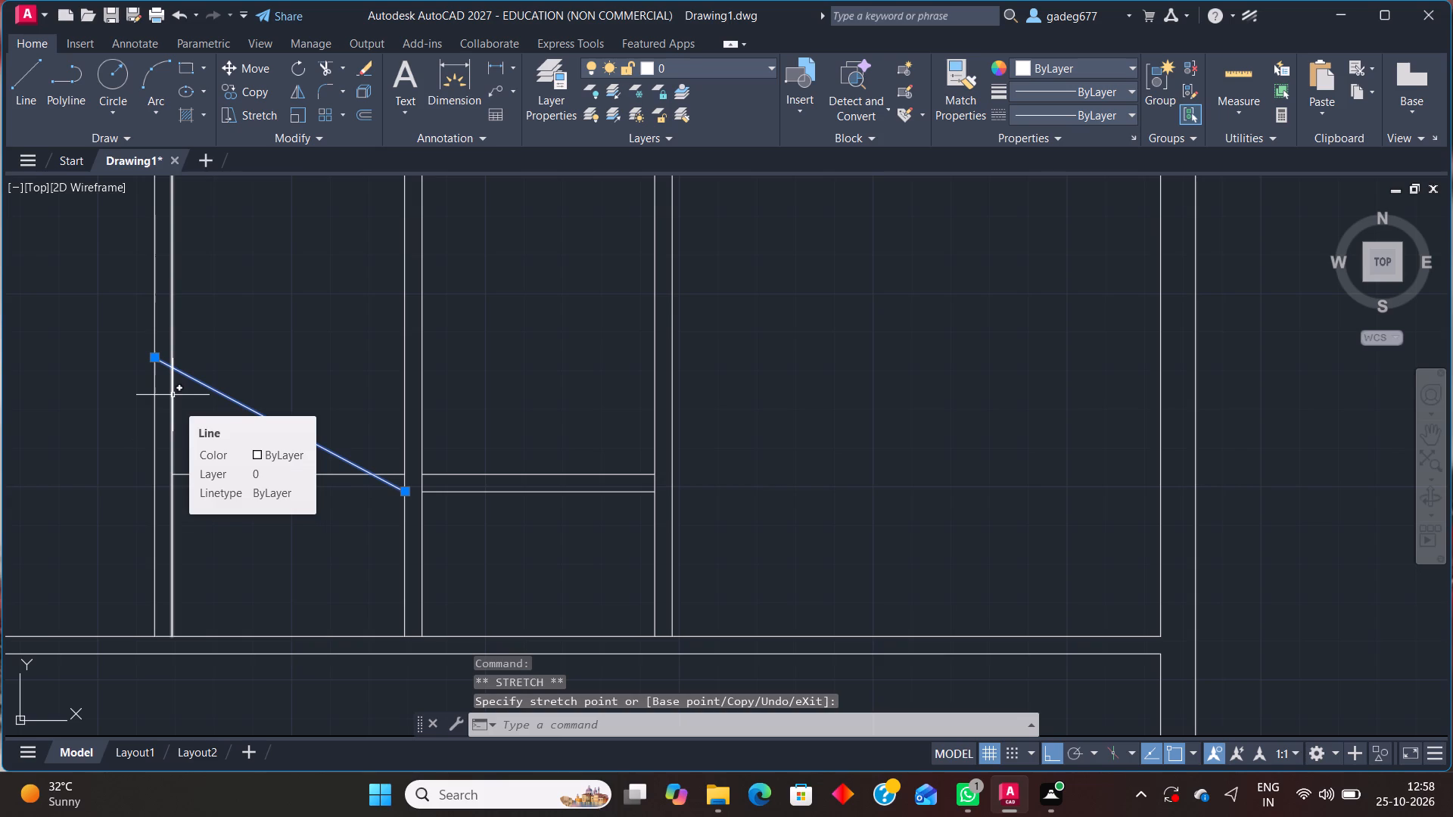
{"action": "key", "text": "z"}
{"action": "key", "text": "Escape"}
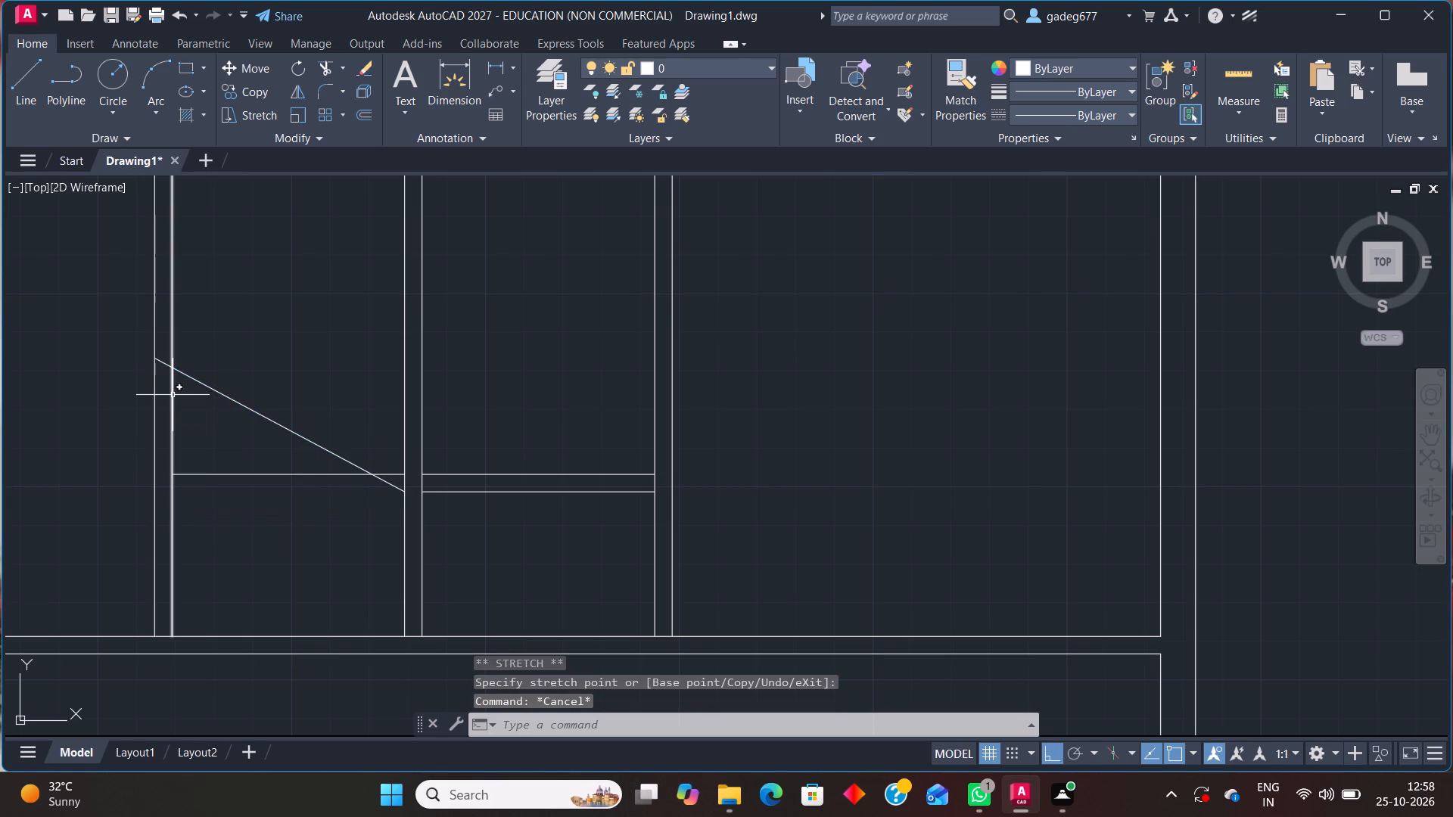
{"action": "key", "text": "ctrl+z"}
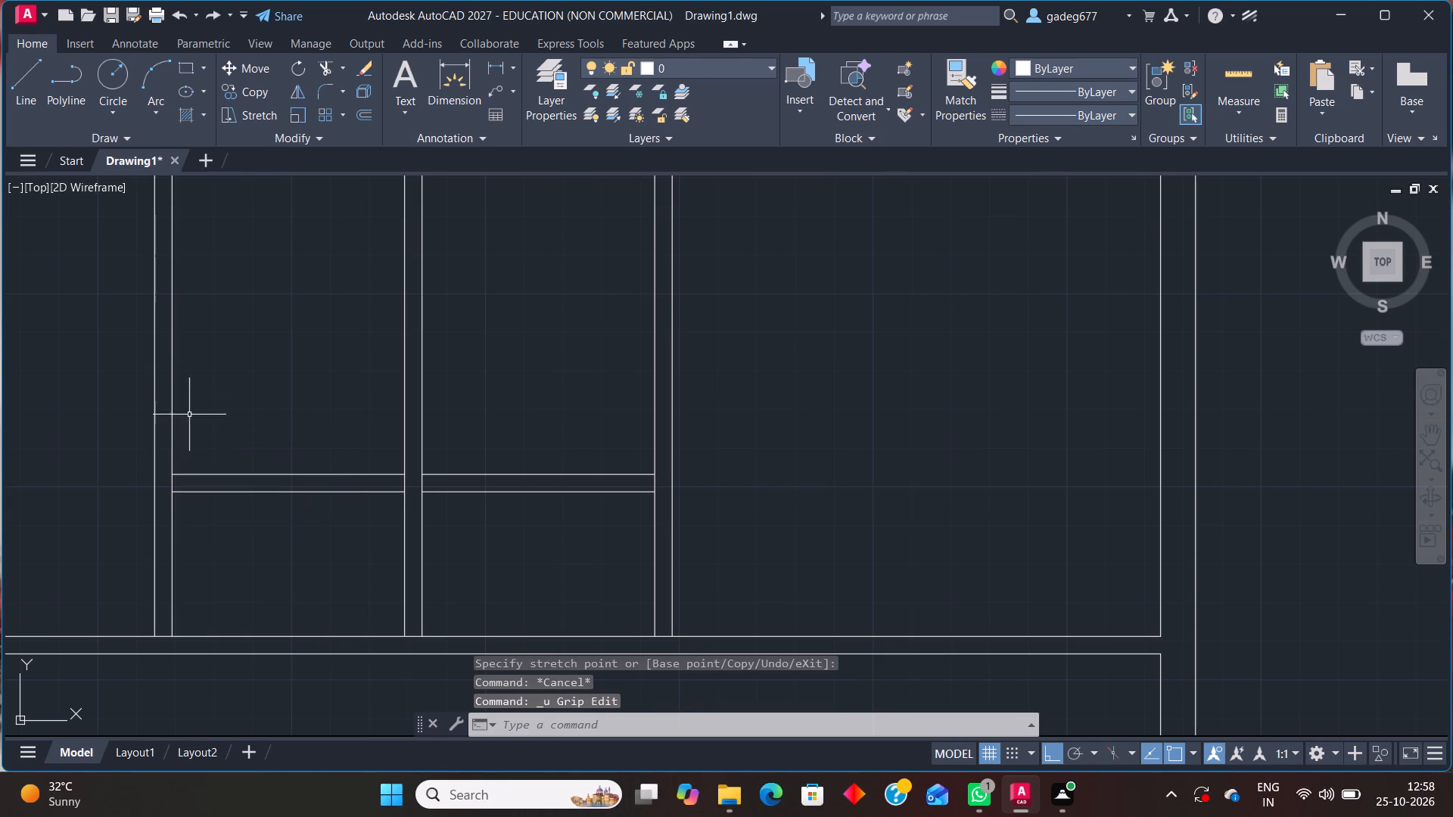
Stretch the west end of the western narrow room's lower partition line horizontally past both faces of the adjoining wall.
{"action": "left_click", "coordinate": [281, 492]}
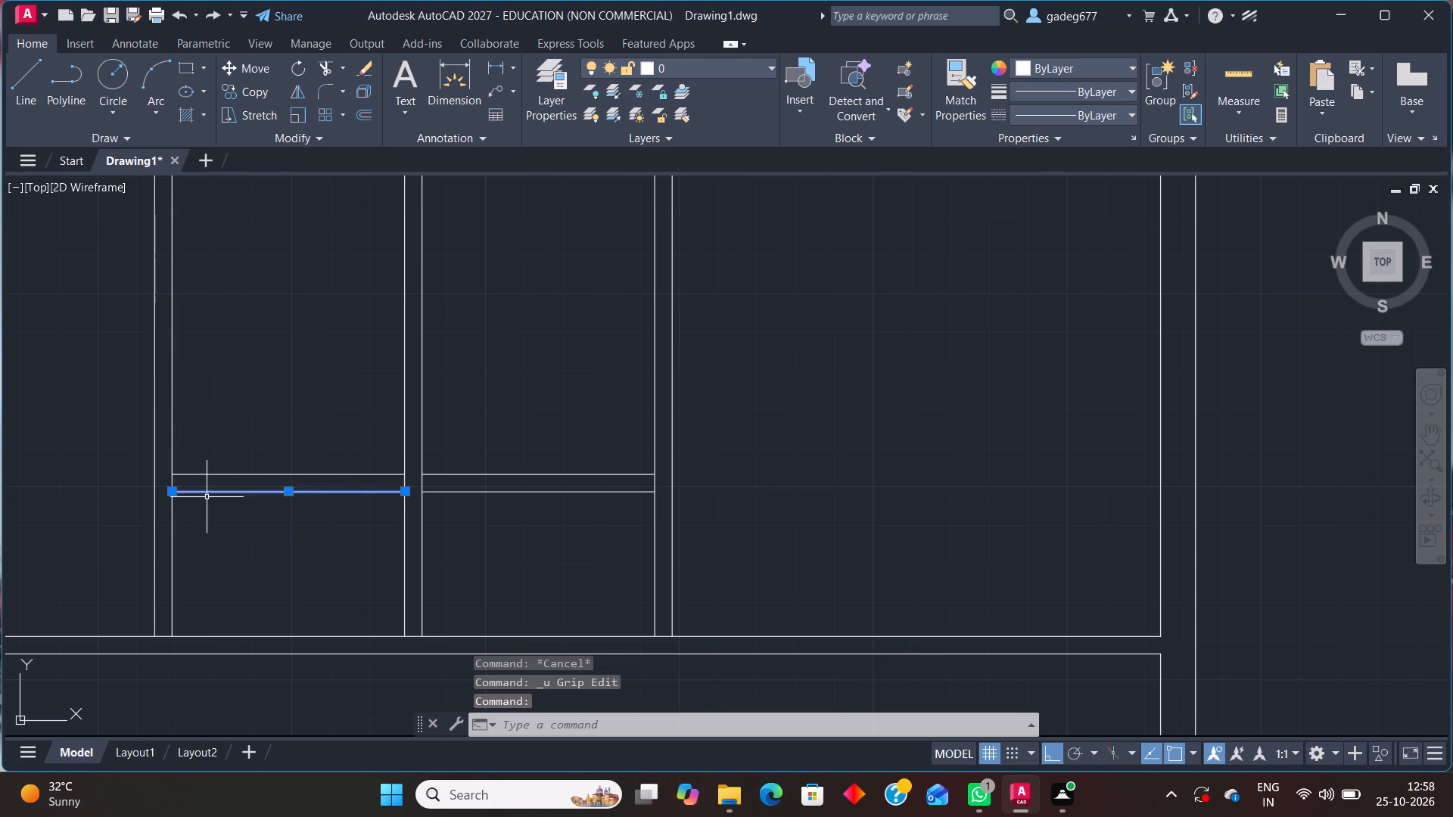
{"action": "left_click", "coordinate": [173, 490]}
{"action": "left_click", "coordinate": [91, 487]}
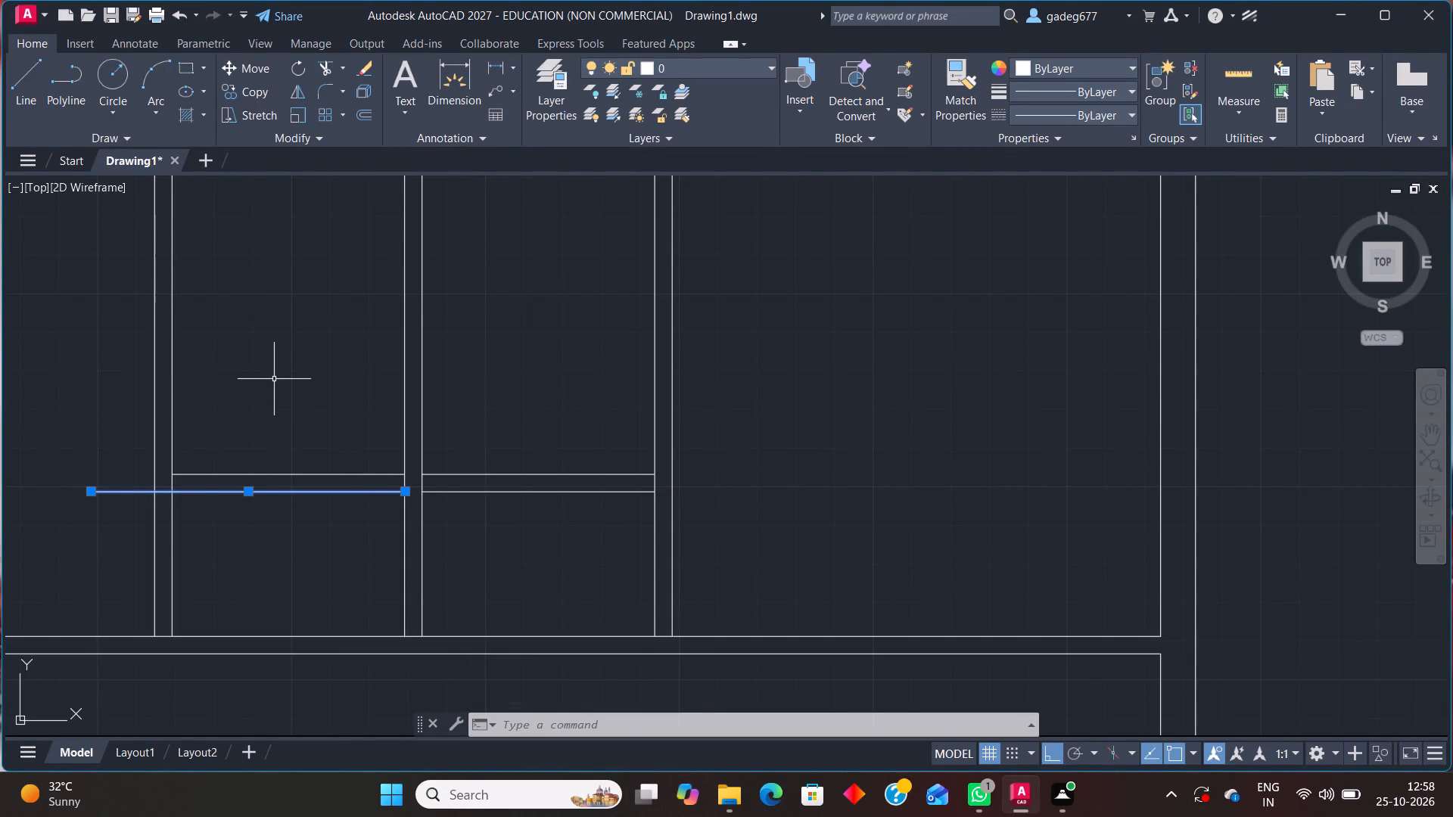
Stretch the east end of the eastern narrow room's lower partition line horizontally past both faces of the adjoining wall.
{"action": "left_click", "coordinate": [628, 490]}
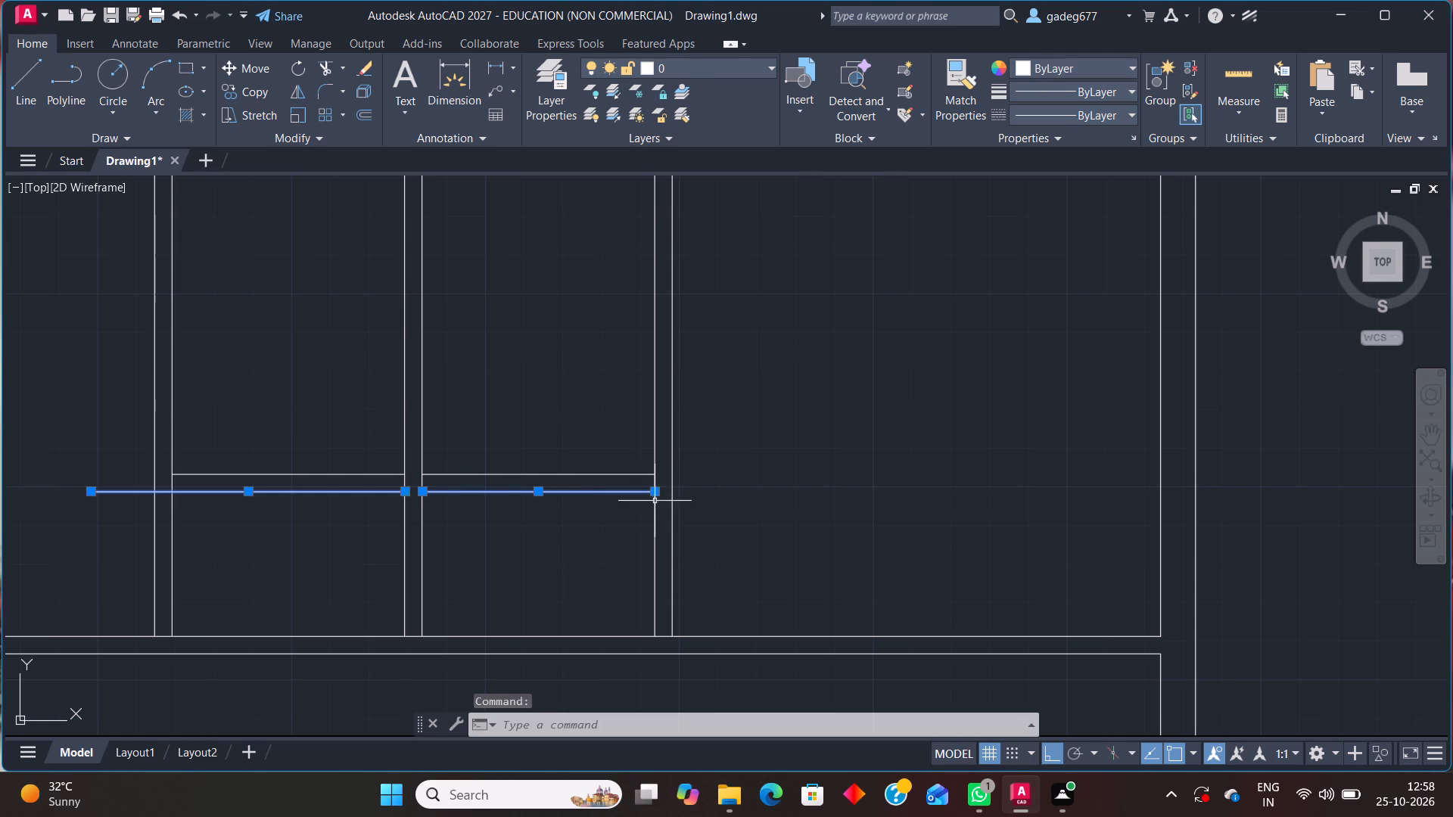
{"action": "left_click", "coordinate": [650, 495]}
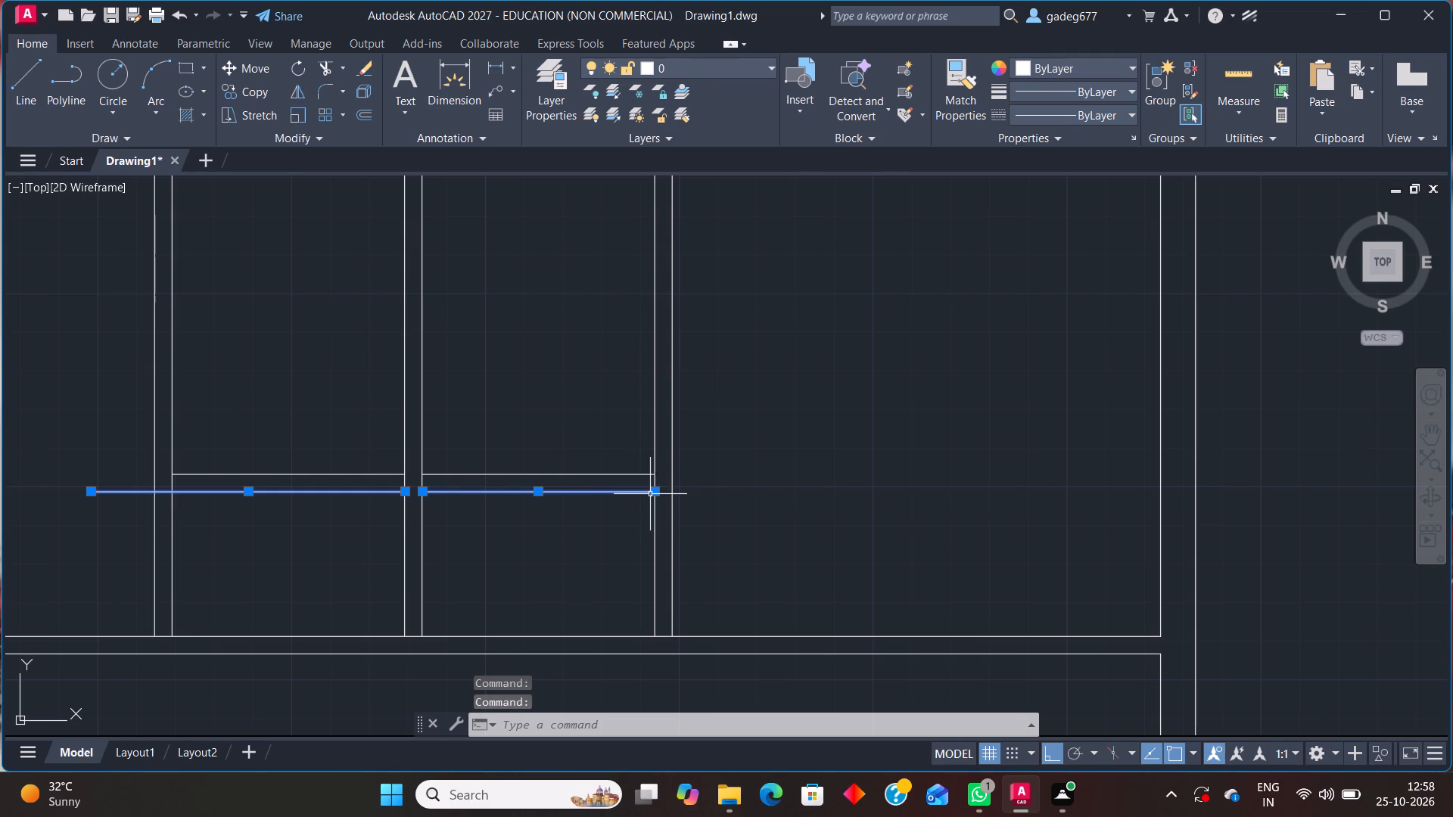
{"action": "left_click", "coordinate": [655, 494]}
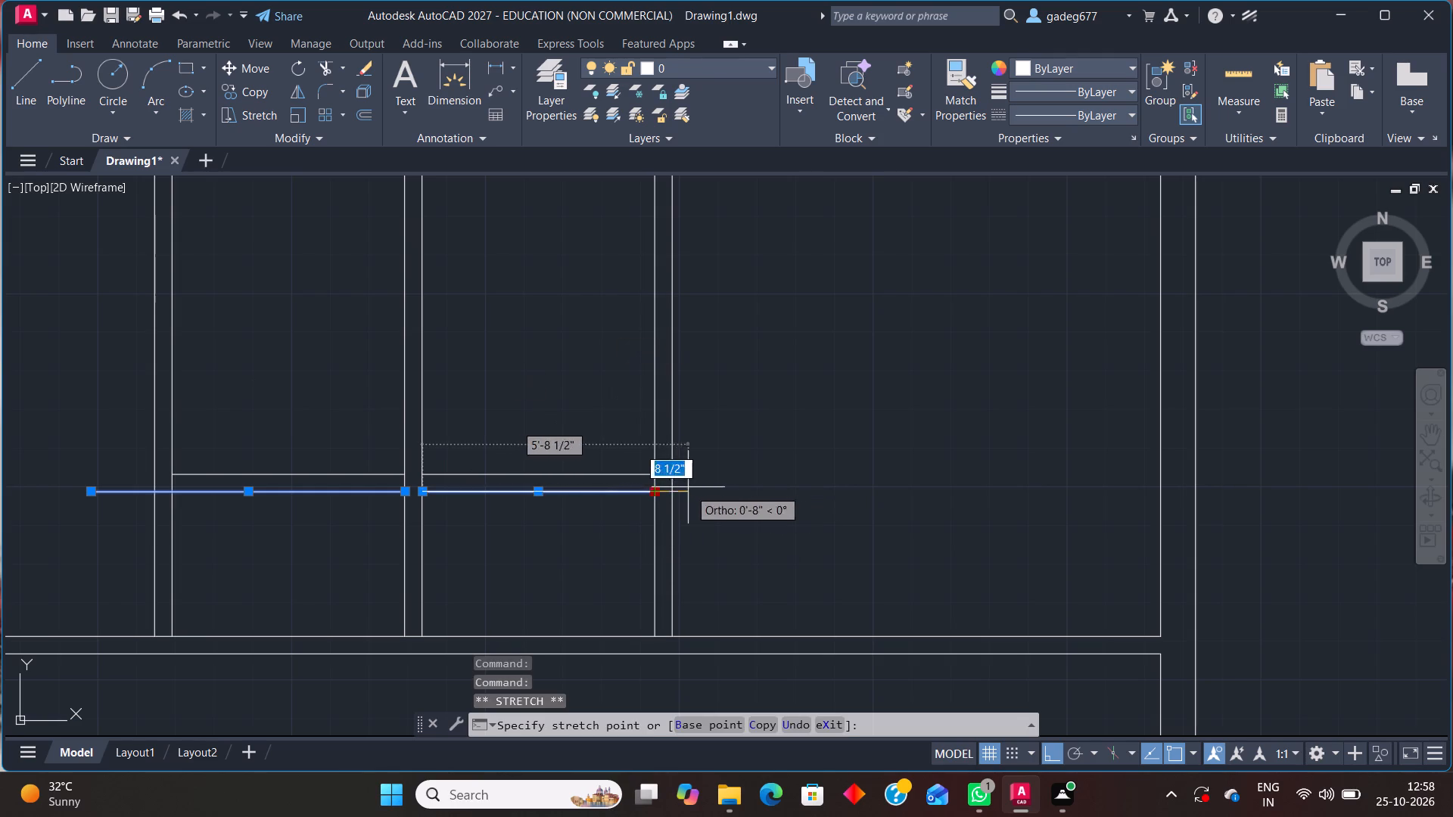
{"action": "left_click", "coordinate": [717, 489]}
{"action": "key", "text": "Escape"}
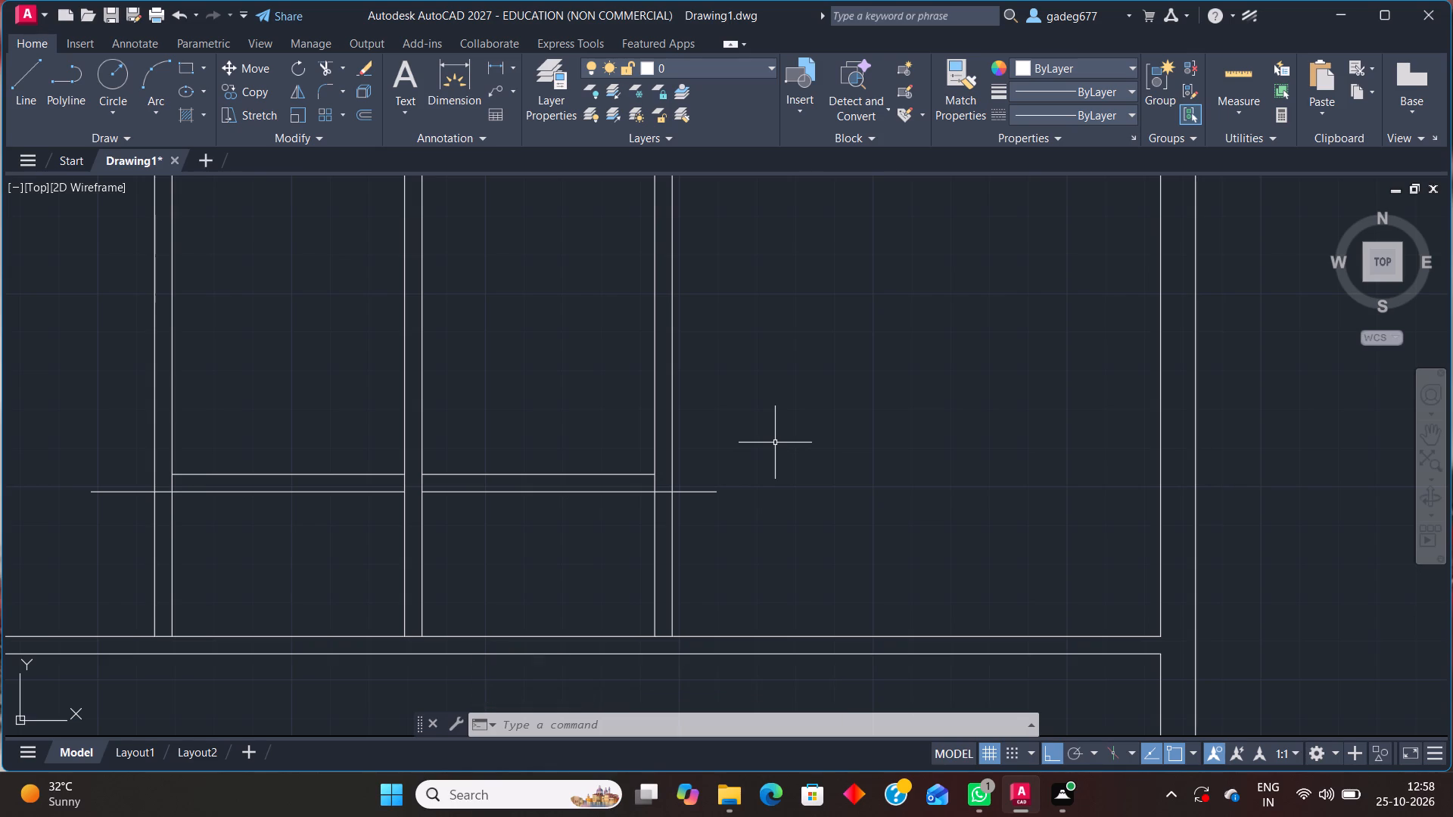
Shorten both faces of the wall between the narrow rooms so their south ends meet the upper partition lines.
{"action": "left_click", "coordinate": [406, 530]}
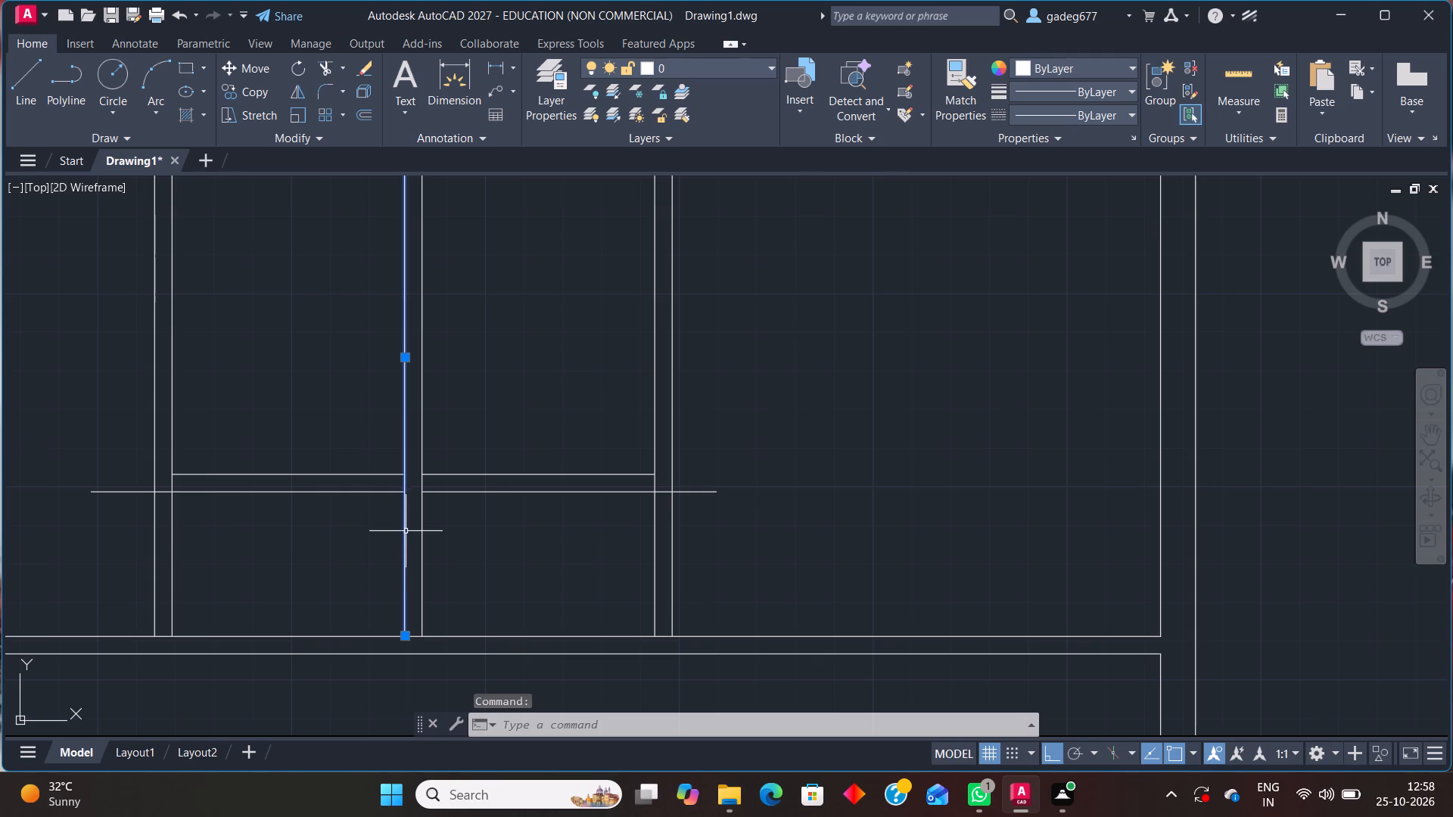
{"action": "left_click", "coordinate": [406, 641]}
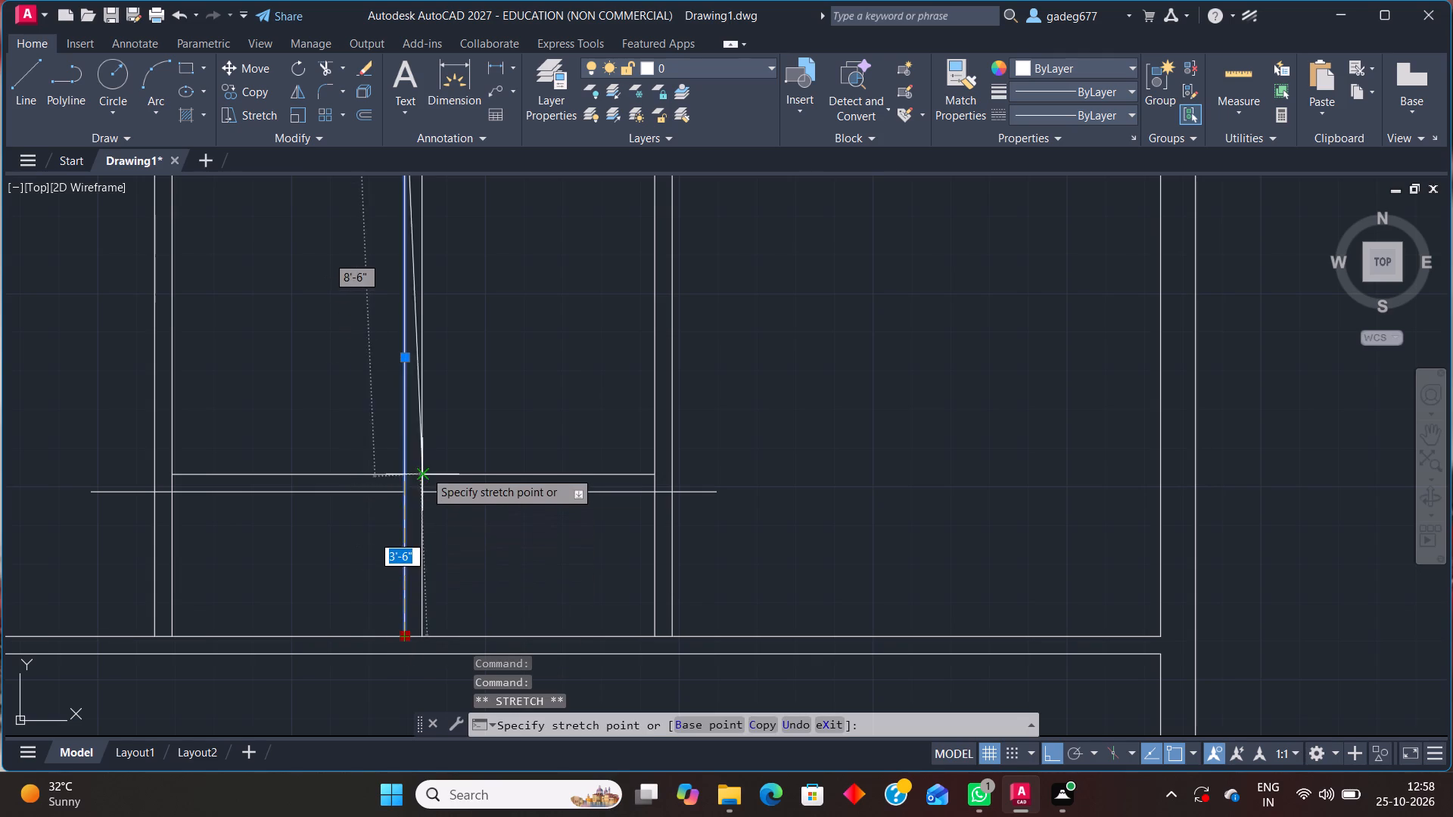
{"action": "left_click", "coordinate": [407, 473]}
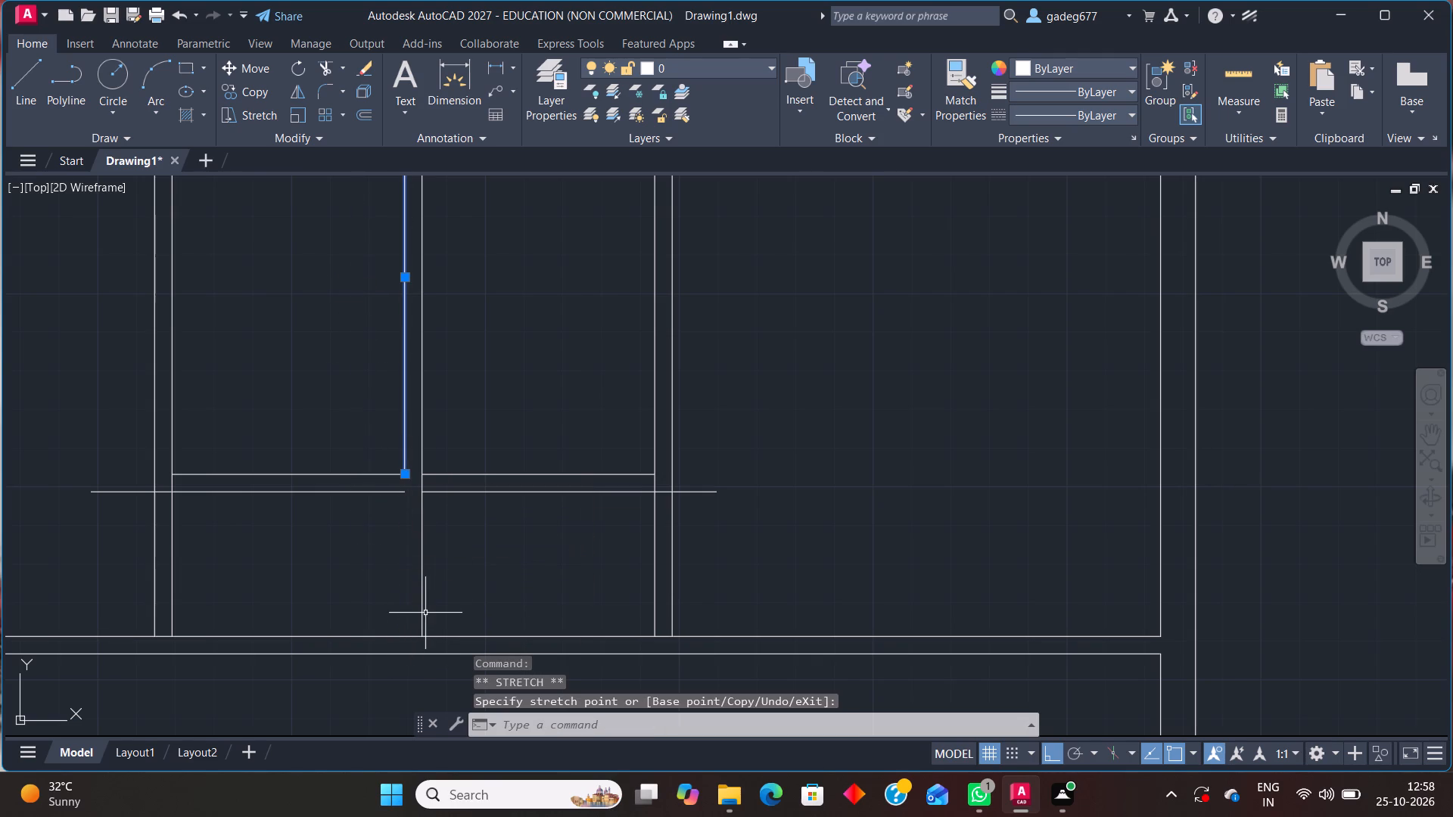
{"action": "left_click", "coordinate": [422, 607]}
{"action": "left_click", "coordinate": [422, 643]}
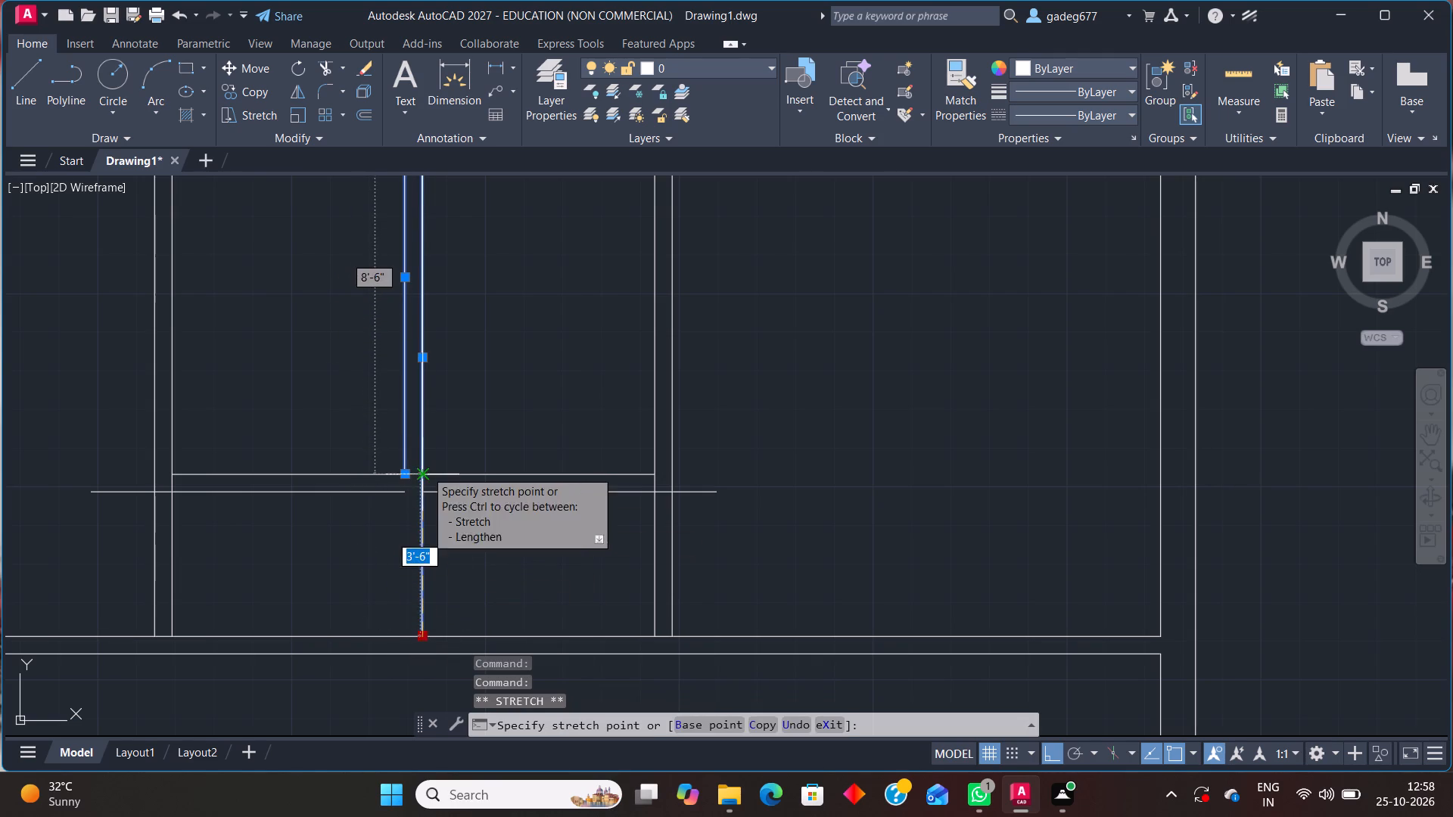
{"action": "left_click", "coordinate": [425, 470]}
{"action": "key", "text": "Escape"}
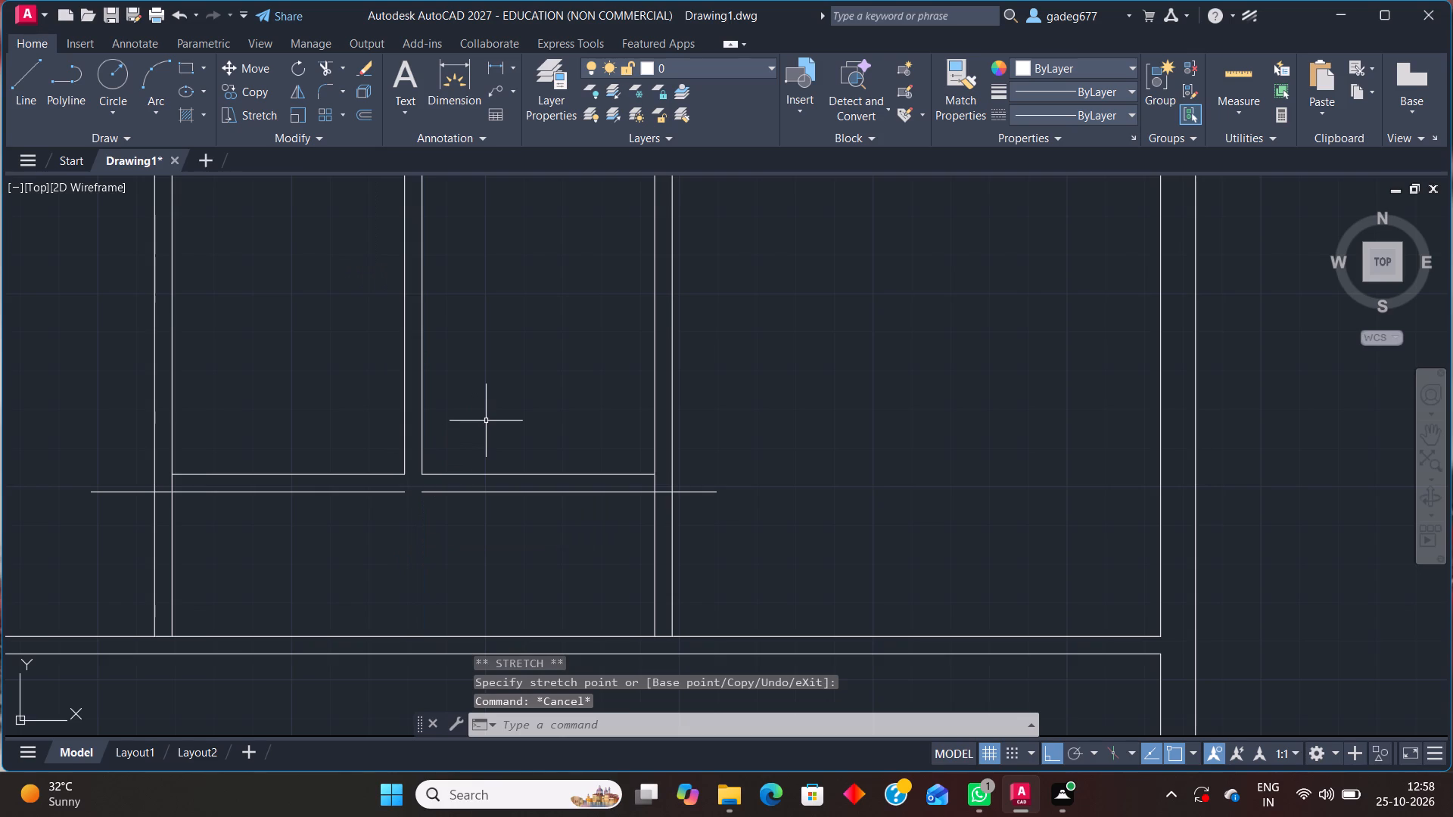
Erase the lower partition line of the eastern narrow room.
{"action": "left_click", "coordinate": [558, 489]}
{"action": "left_click", "coordinate": [513, 505]}
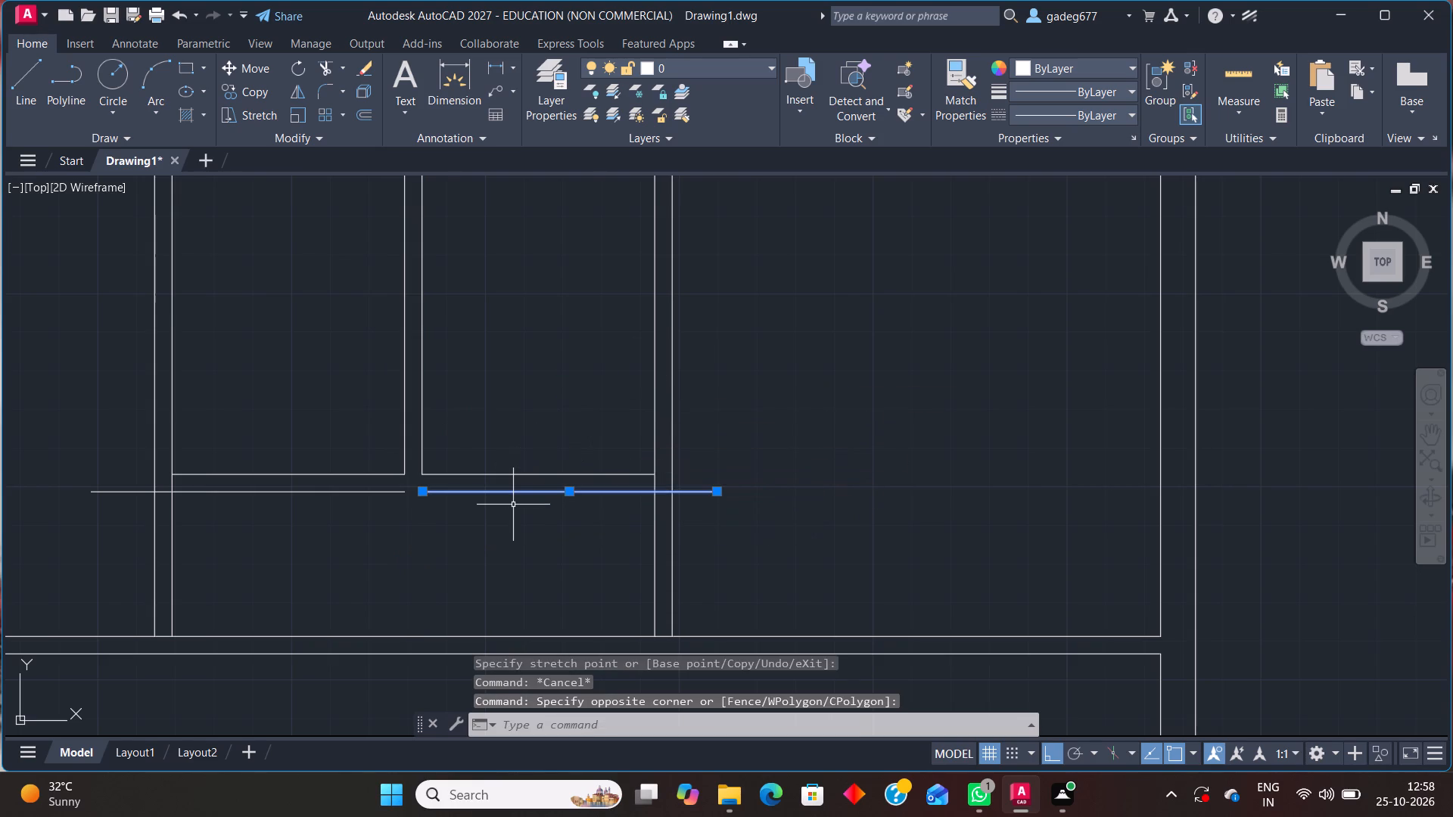
{"action": "key", "text": "Delete"}
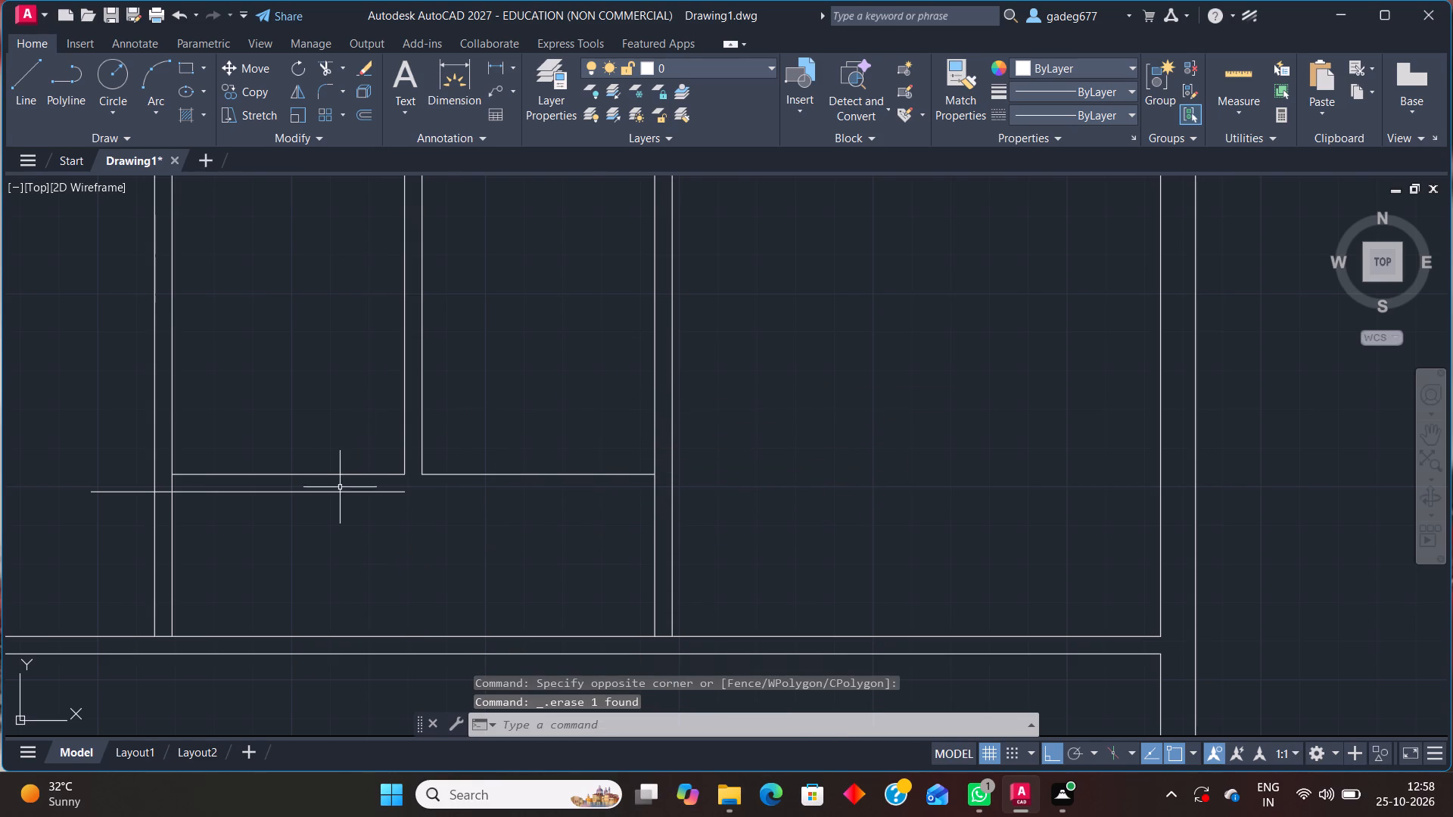
Stretch the east end of the remaining lower partition line horizontally across the eastern narrow room and past its east wall.
{"action": "left_click", "coordinate": [347, 495]}
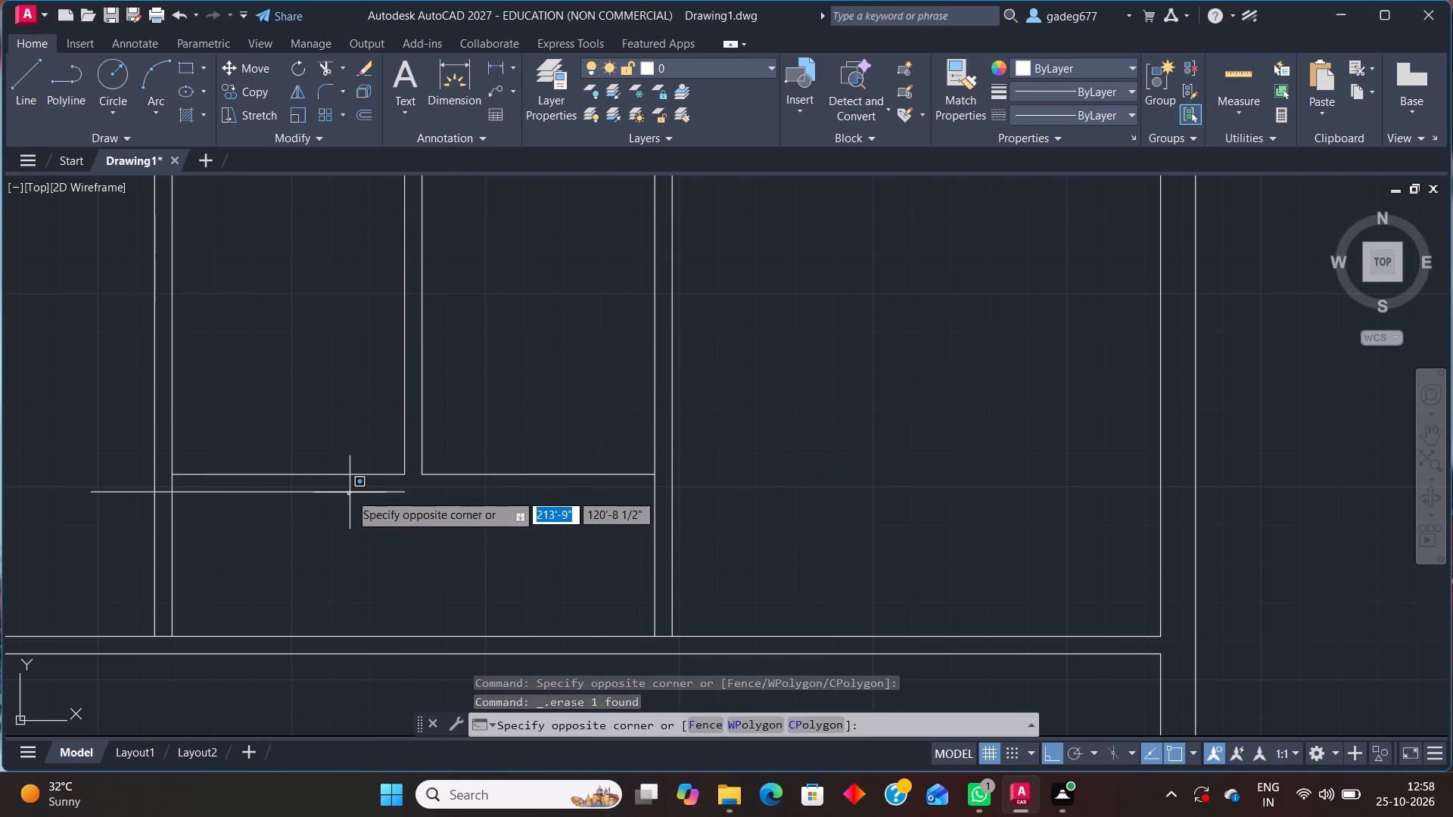
{"action": "left_click", "coordinate": [350, 491]}
{"action": "left_click", "coordinate": [403, 495]}
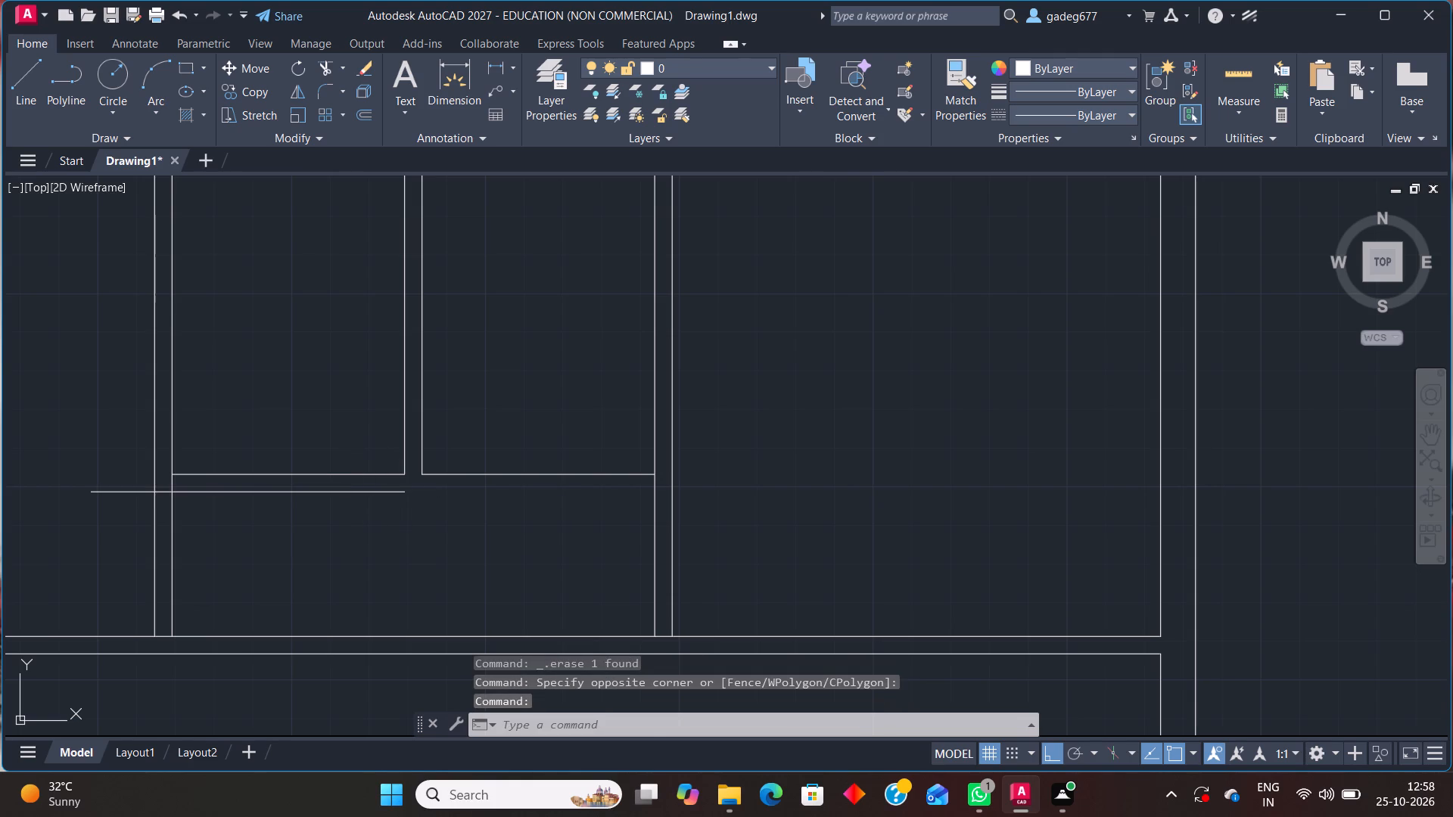
{"action": "left_click", "coordinate": [403, 495]}
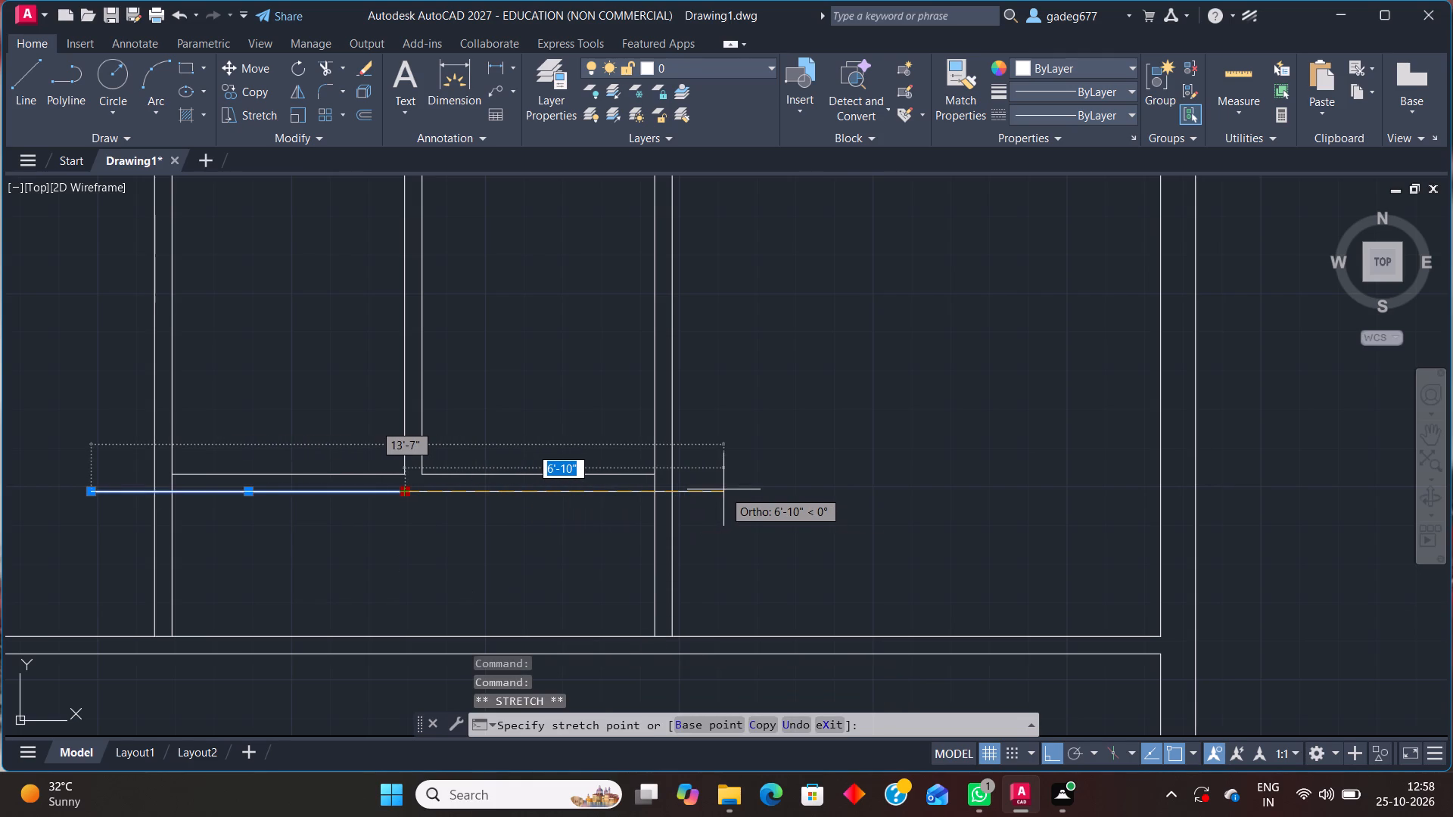
{"action": "left_click", "coordinate": [717, 489]}
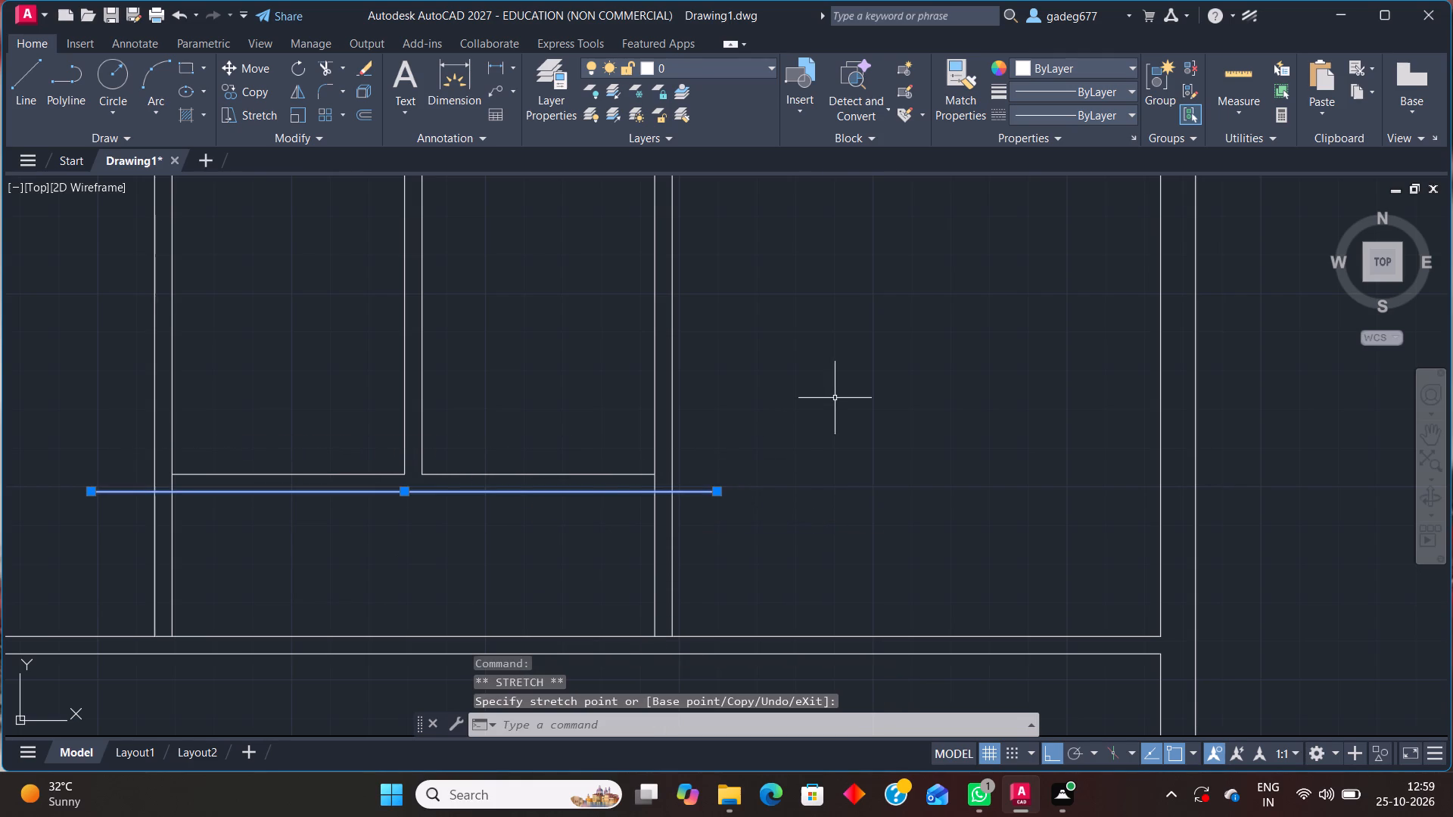
{"action": "key", "text": "Escape"}
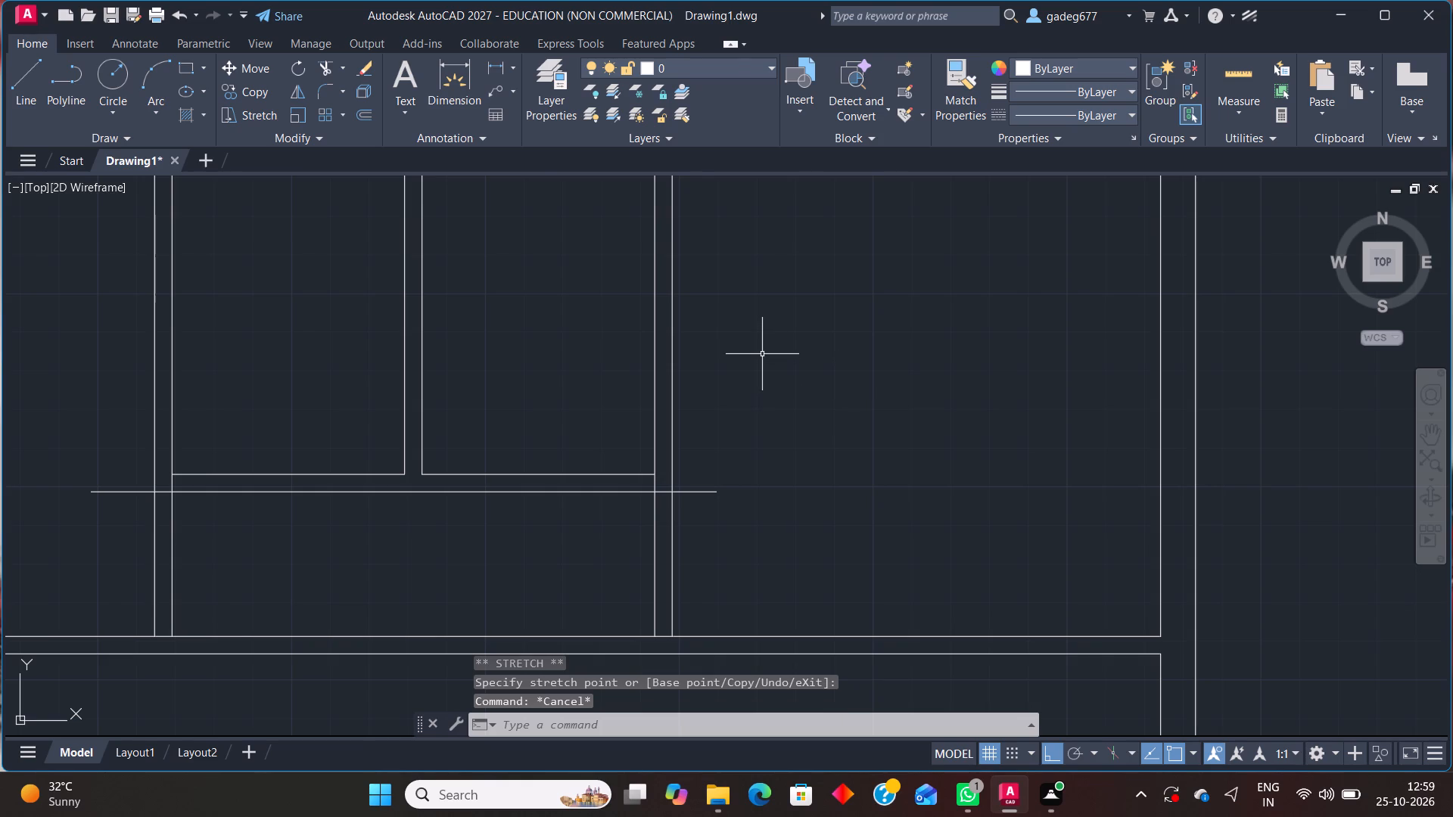
Trim the lower partition line's western overhang and the inner wall-face stub at that corner of the western narrow room.
{"action": "scroll", "coordinate": [762, 355], "scroll_direction": "down", "scroll_amount": 2}
{"action": "middle_click_drag", "start_coordinate": [694, 548], "coordinate": [660, 542]}
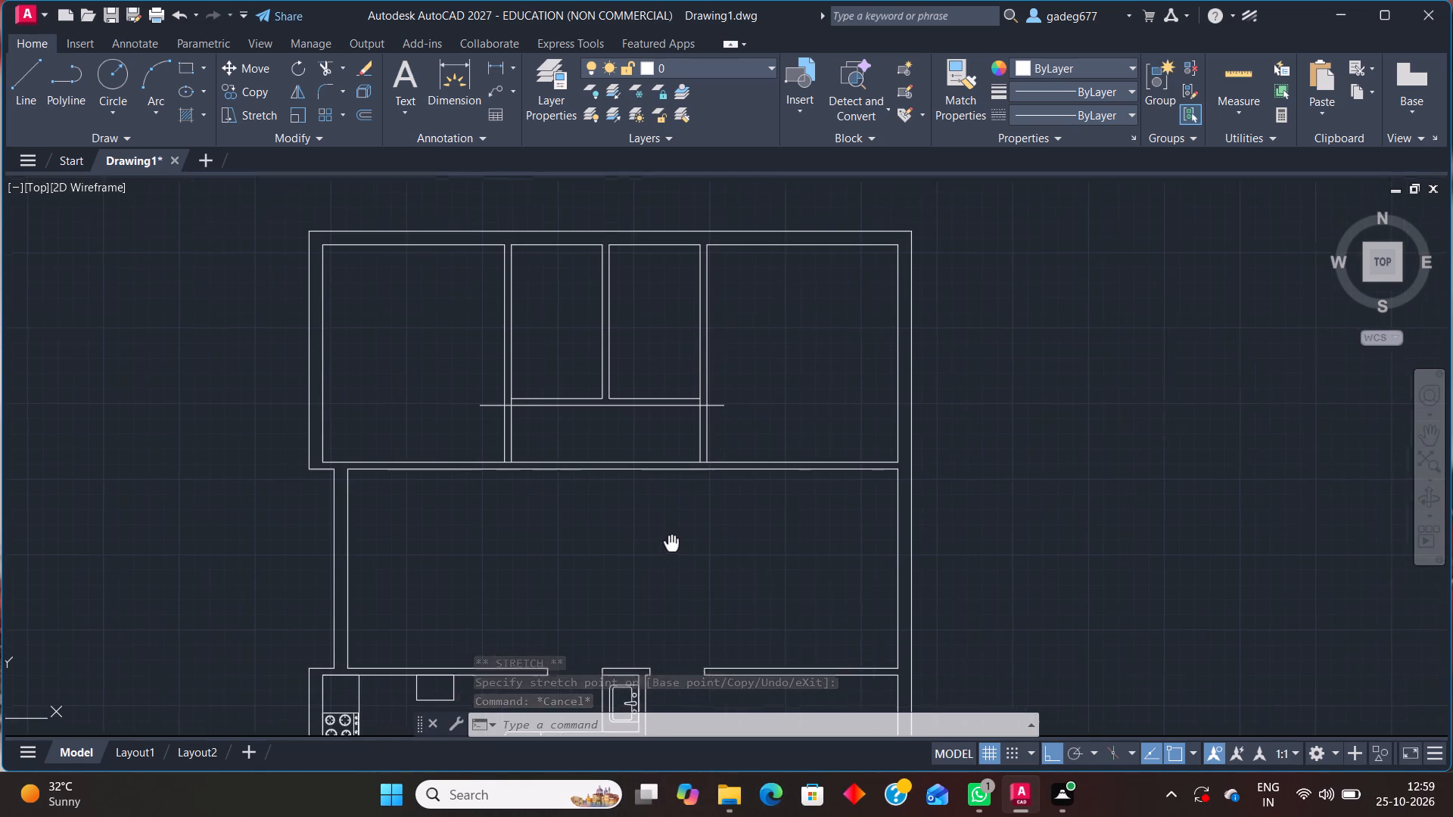
{"action": "middle_click_drag", "start_coordinate": [660, 542], "coordinate": [592, 533]}
{"action": "scroll", "coordinate": [461, 415], "scroll_direction": "up", "scroll_amount": 1}
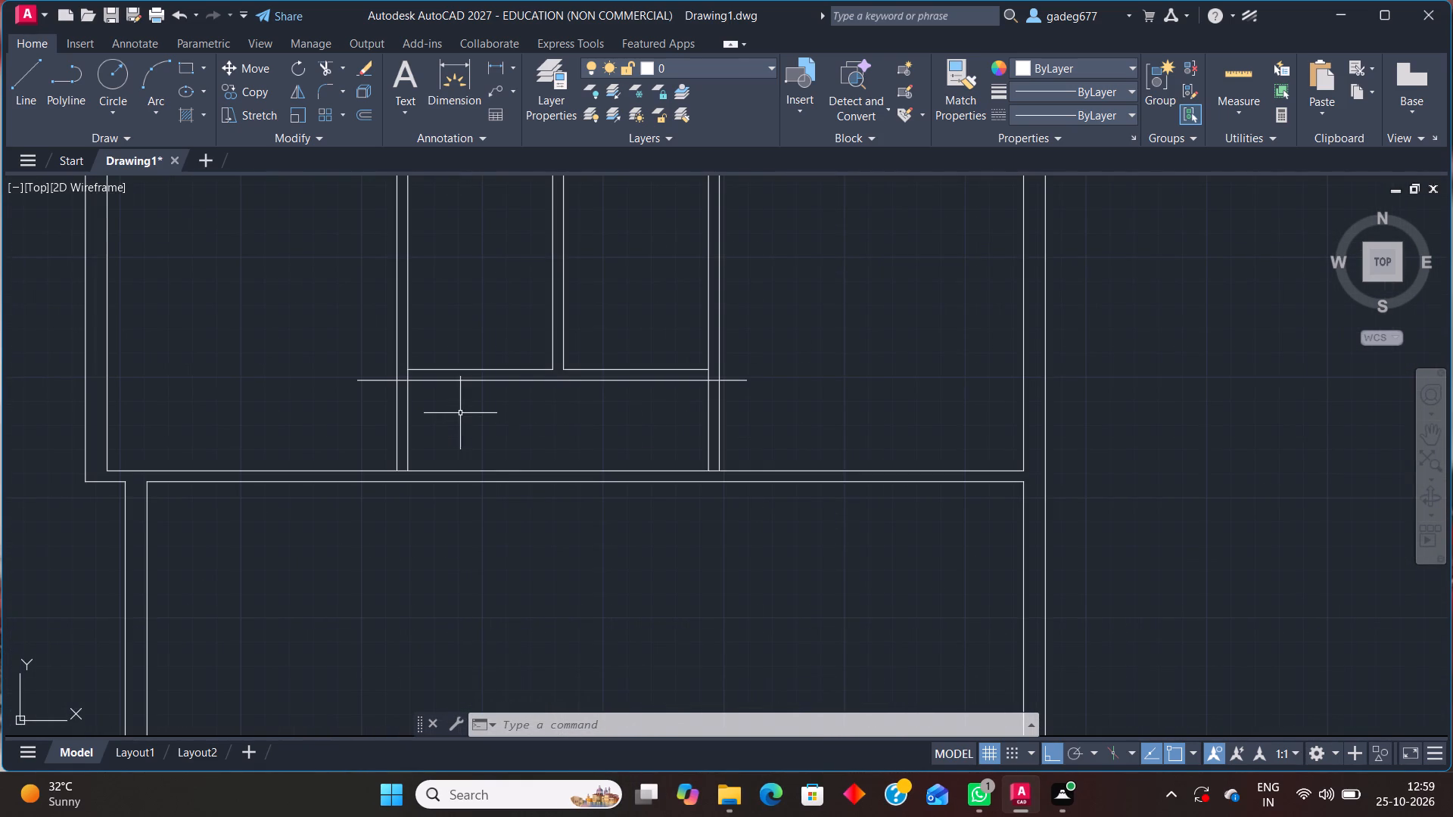
{"action": "type", "text": "tr"}
{"action": "key", "text": "Return"}
{"action": "left_click", "coordinate": [409, 380]}
{"action": "left_click", "coordinate": [372, 360]}
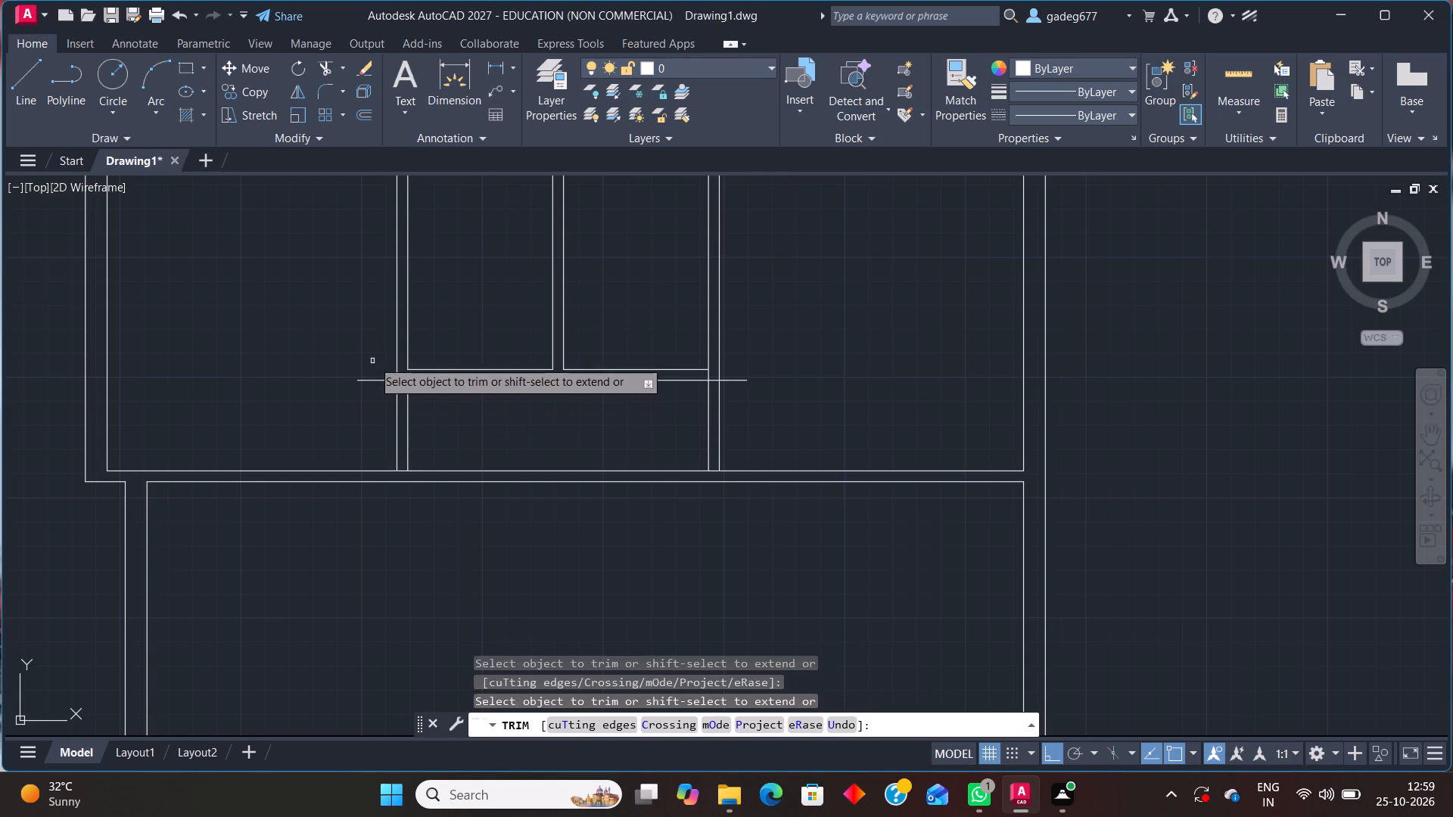
{"action": "left_click", "coordinate": [368, 427]}
Trim the two faces of both outer walls of the narrow rooms south of the lower partition line.
{"action": "left_click_drag", "start_coordinate": [362, 431], "coordinate": [369, 424]}
{"action": "left_click", "coordinate": [475, 426]}
{"action": "left_click", "coordinate": [652, 429]}
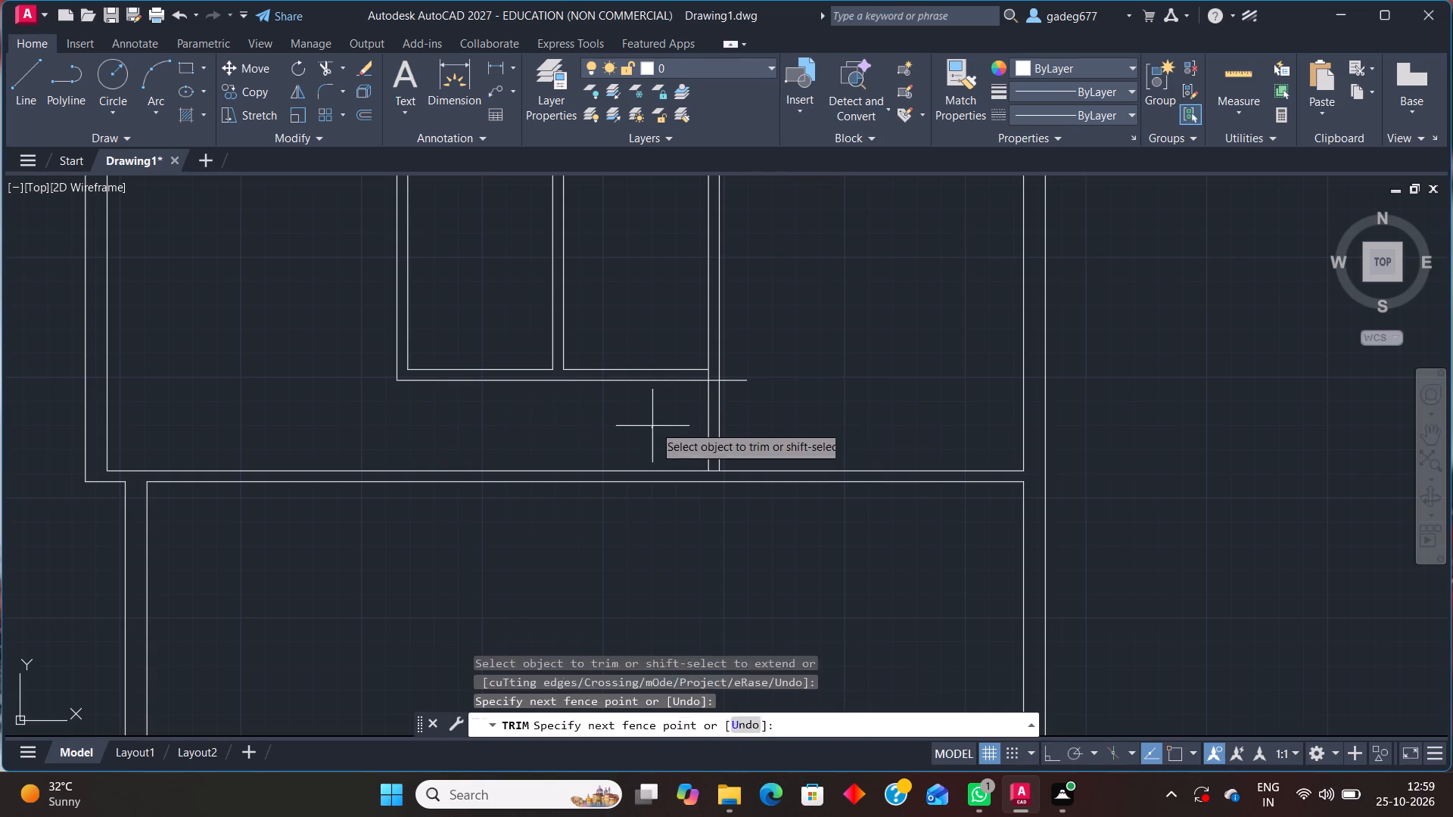
{"action": "left_click", "coordinate": [753, 410]}
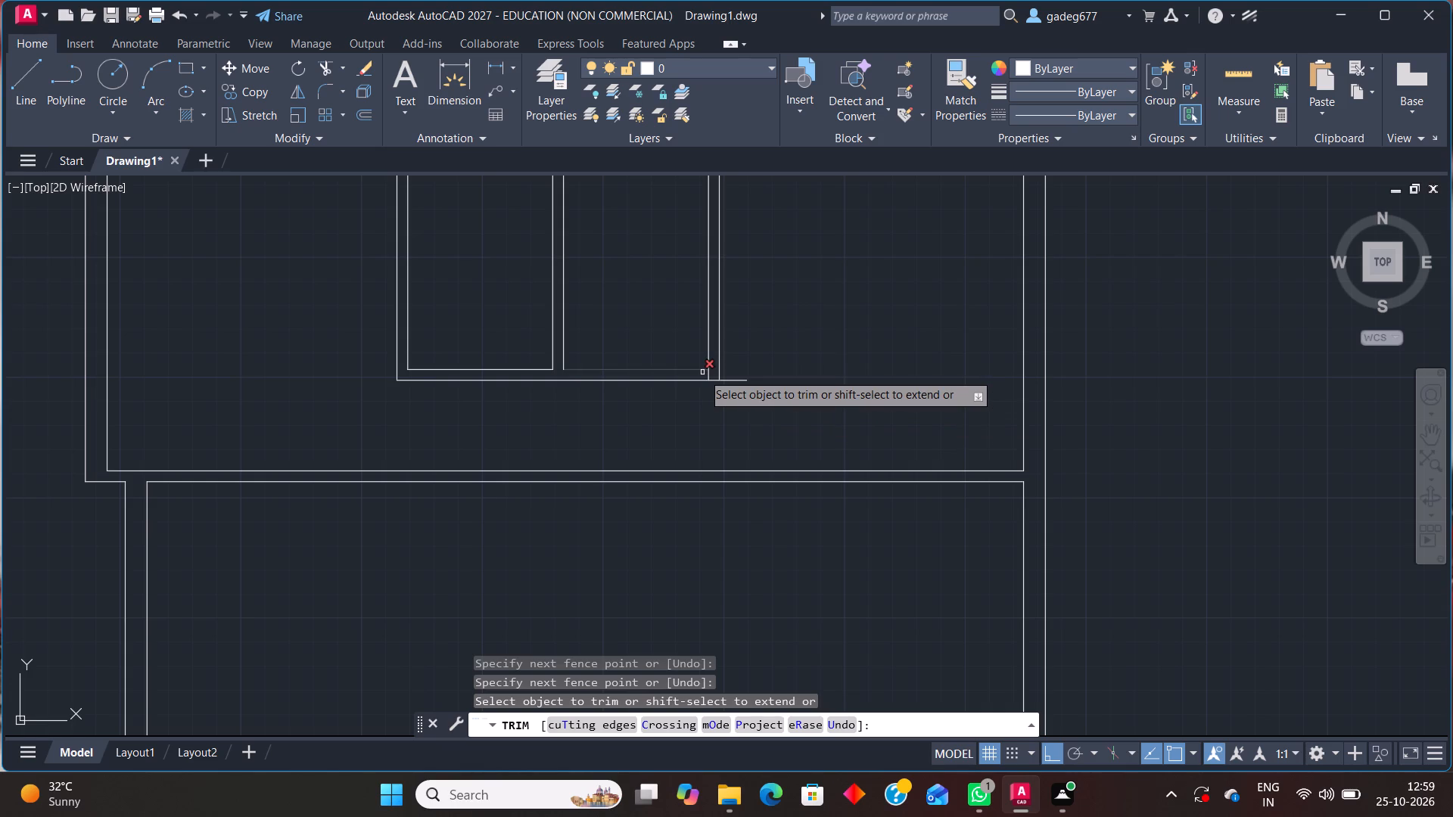
Trim the inner wall-face stub and the lower partition line's overhang at the eastern narrow room's southeast corner.
{"action": "left_click", "coordinate": [708, 374]}
{"action": "left_click", "coordinate": [736, 369]}
{"action": "left_click", "coordinate": [742, 390]}
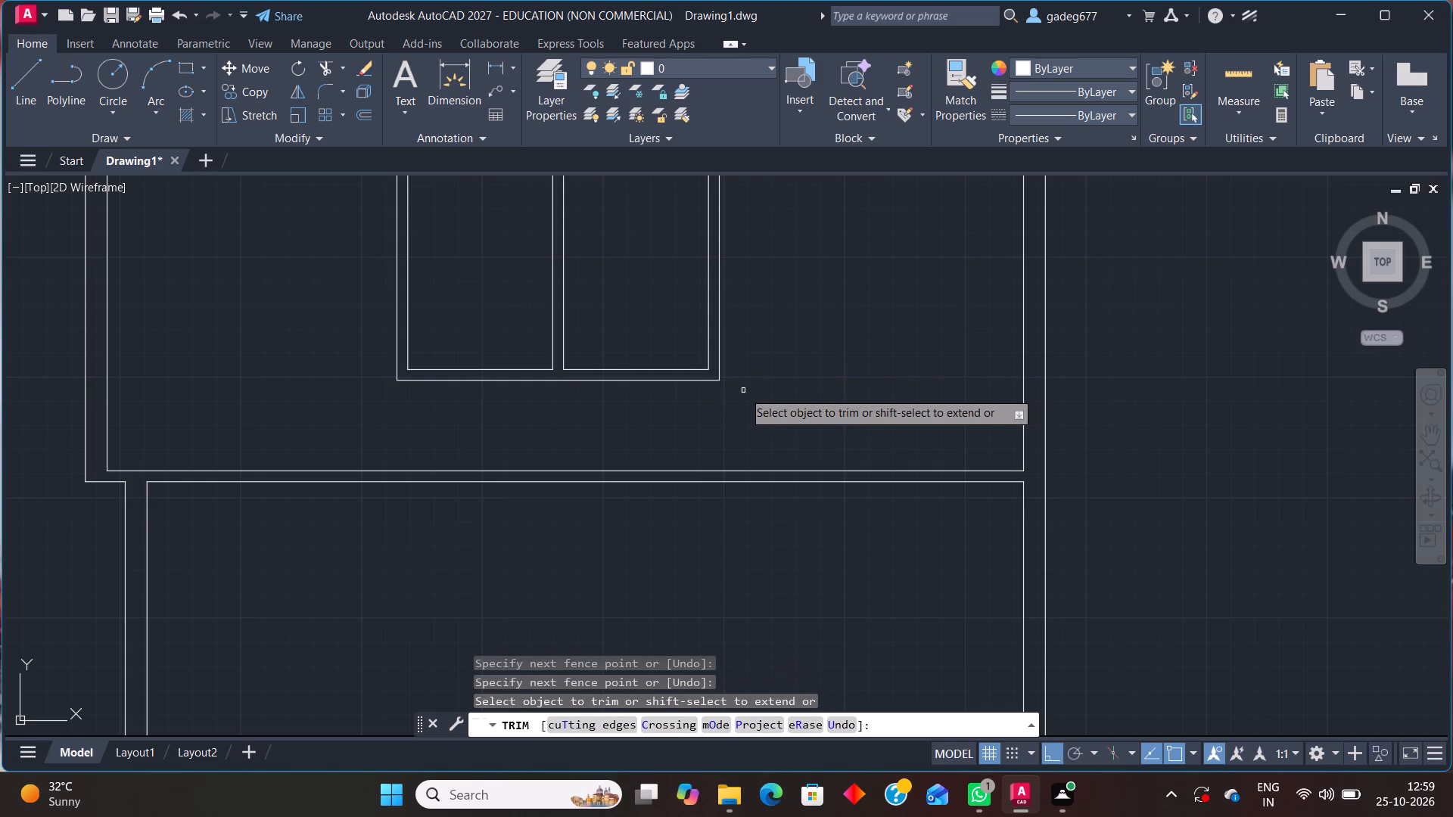
{"action": "scroll", "coordinate": [748, 389], "scroll_direction": "down", "scroll_amount": 1}
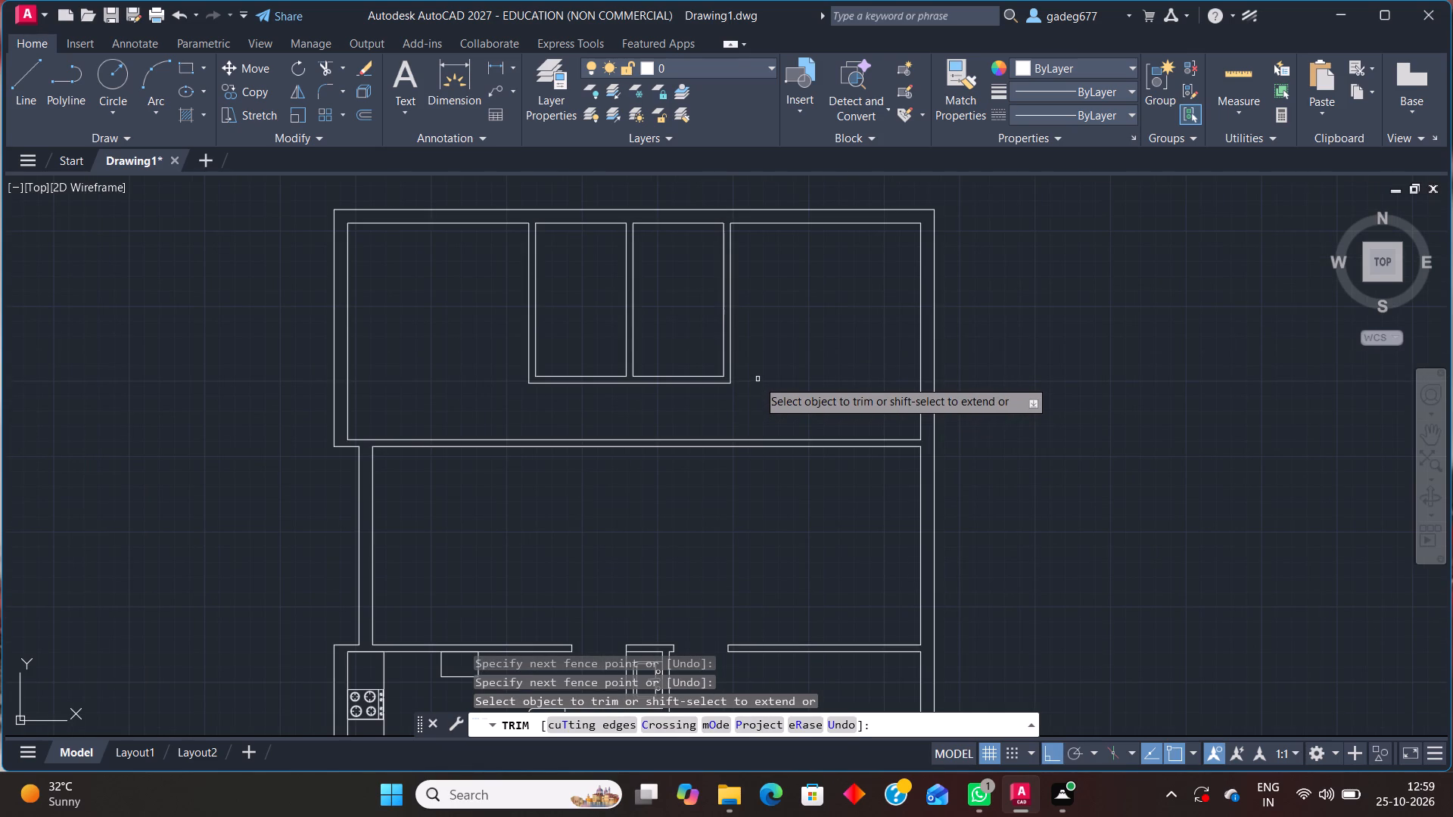
{"action": "scroll", "coordinate": [751, 374], "scroll_direction": "down", "scroll_amount": 1}
{"action": "middle_click_drag", "start_coordinate": [758, 364], "coordinate": [674, 381]}
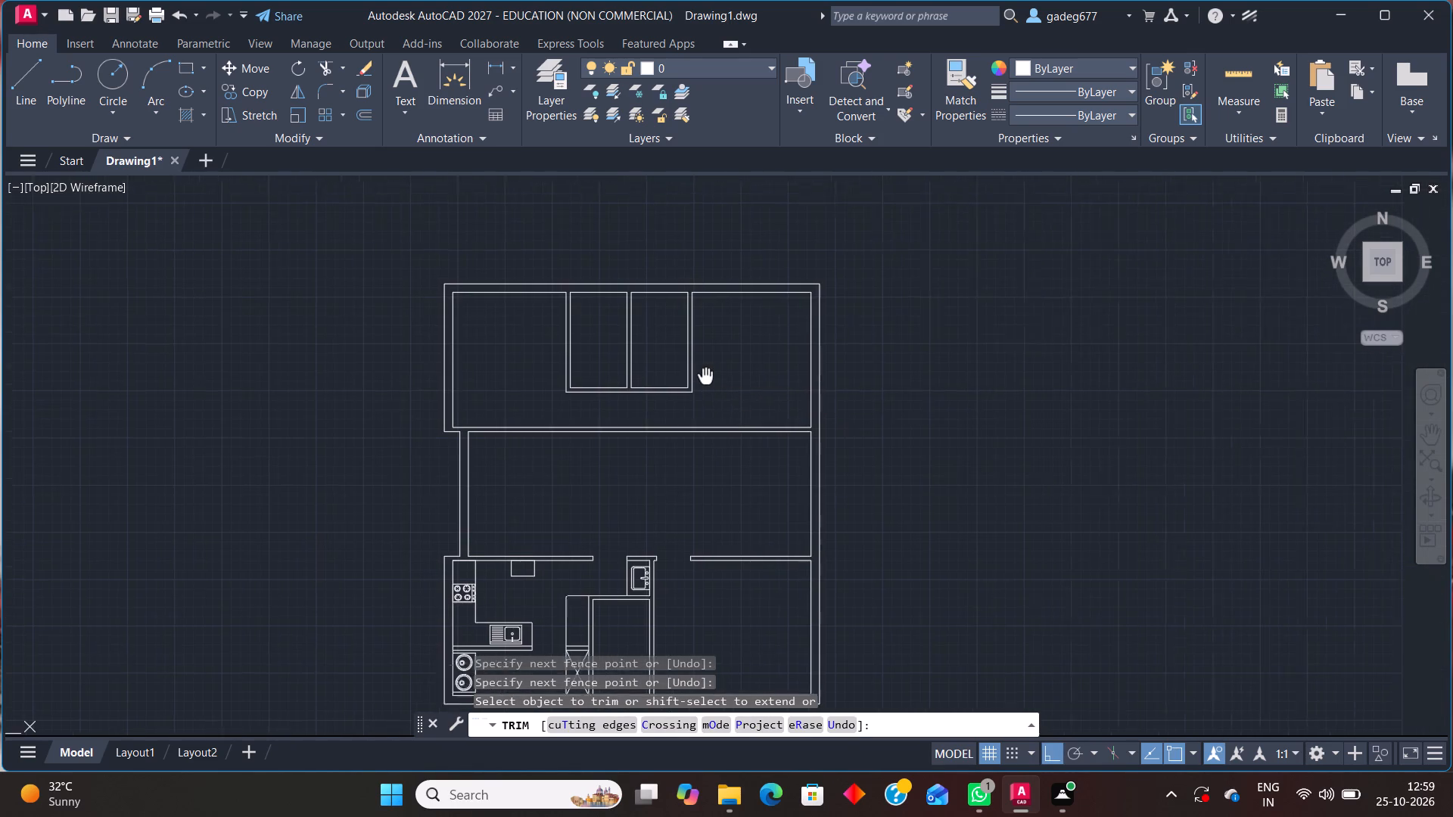
{"action": "middle_click_drag", "start_coordinate": [674, 381], "coordinate": [621, 386]}
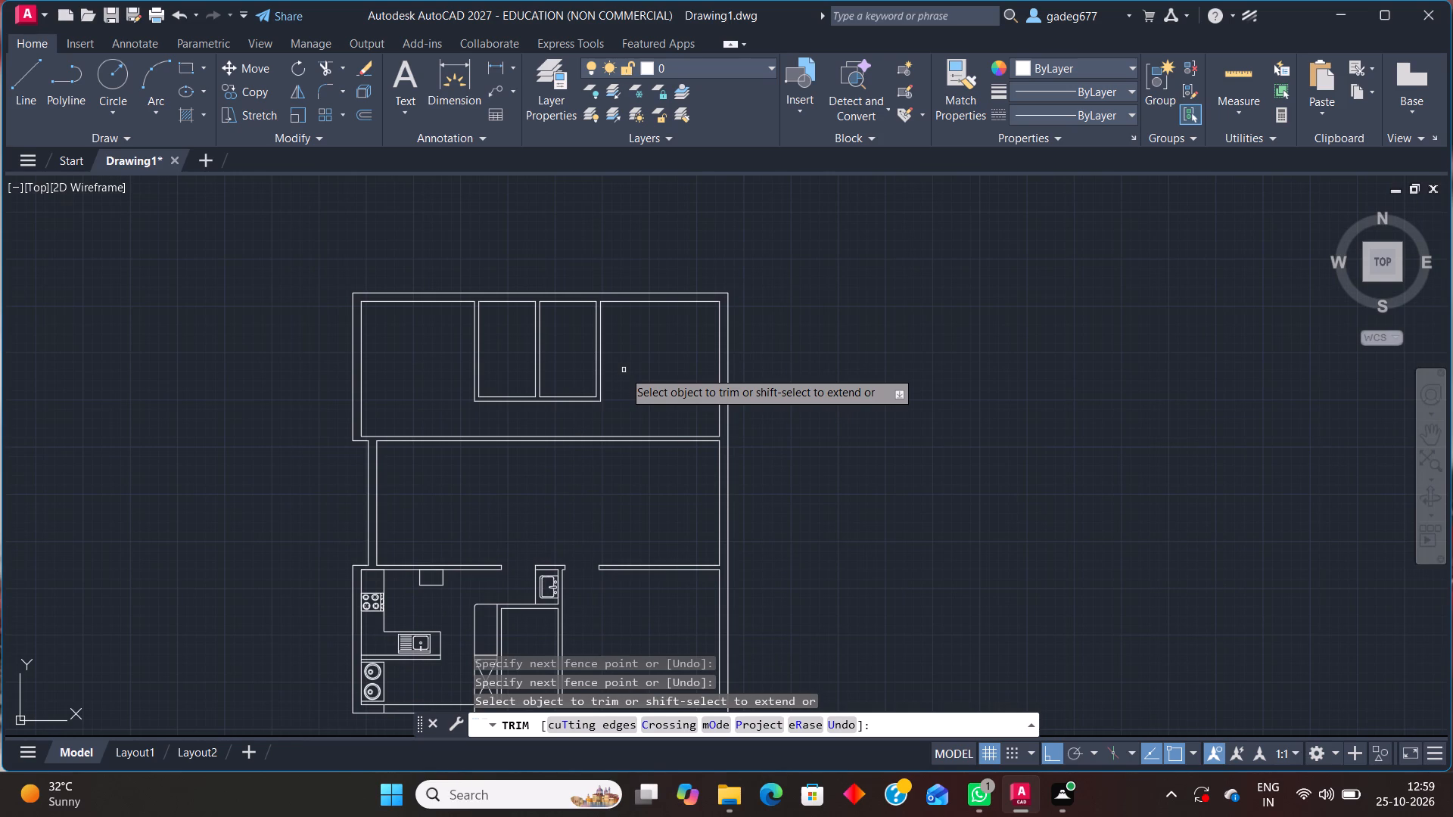
{"action": "key", "text": "Escape"}
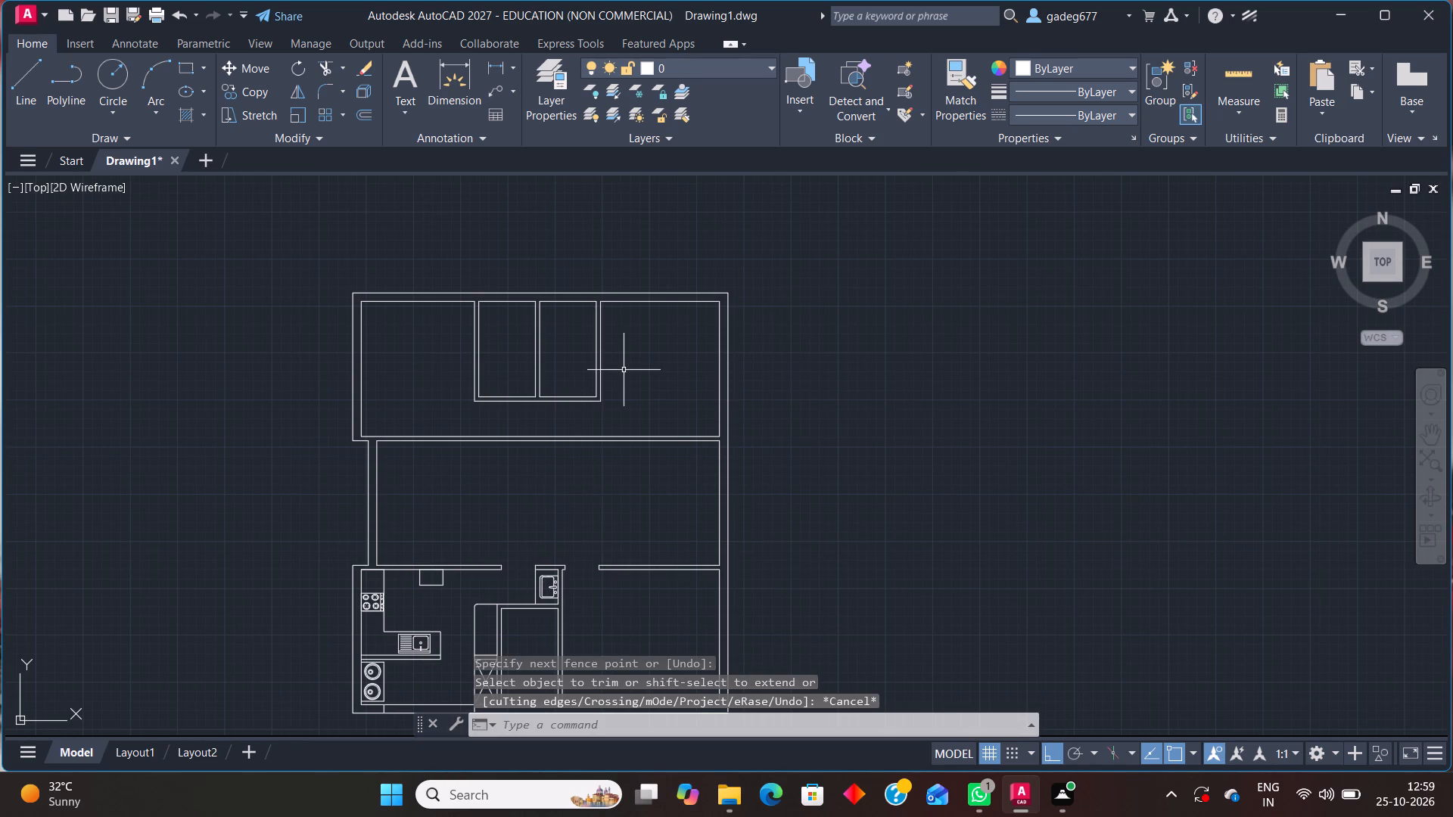
Draw a vertical line about 16' long north from the wall end at the kitchen opening into the western narrow room.
{"action": "key", "text": "l"}
{"action": "key", "text": "Return"}
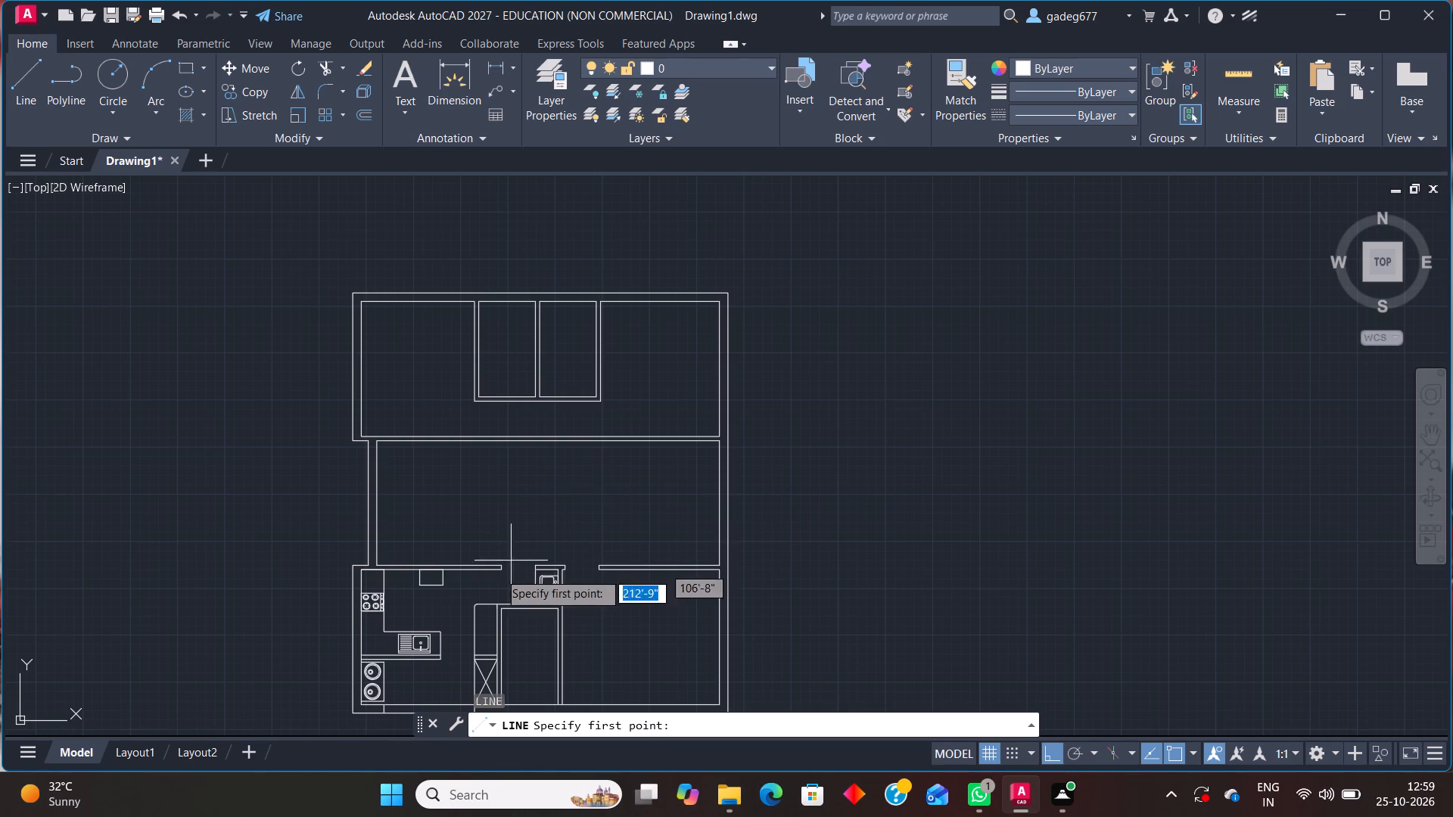
{"action": "scroll", "coordinate": [496, 573], "scroll_direction": "up", "scroll_amount": 2}
{"action": "left_click", "coordinate": [502, 556]}
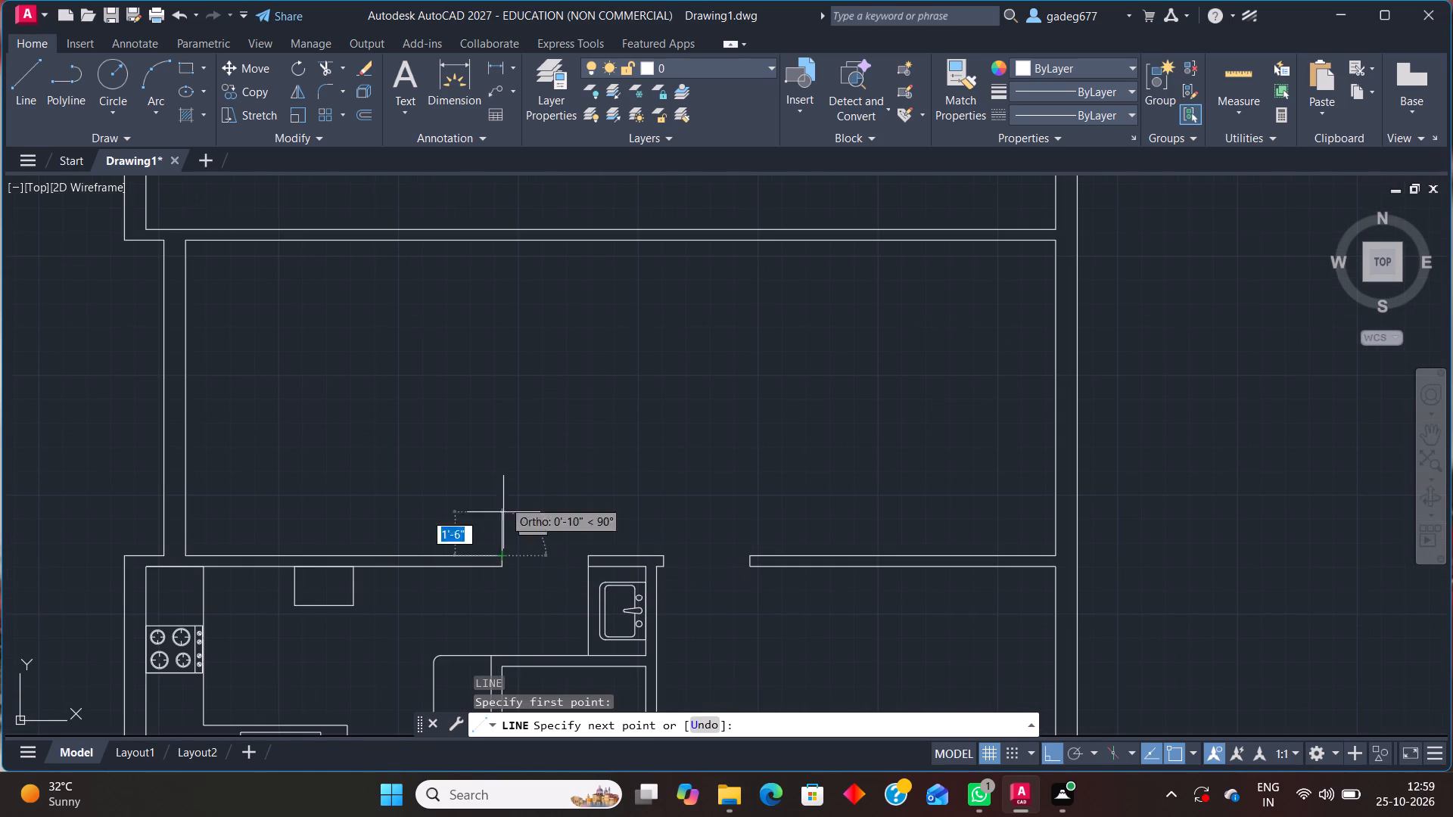
{"action": "scroll", "coordinate": [505, 394], "scroll_direction": "down", "scroll_amount": 3}
{"action": "scroll", "coordinate": [502, 337], "scroll_direction": "up", "scroll_amount": 3}
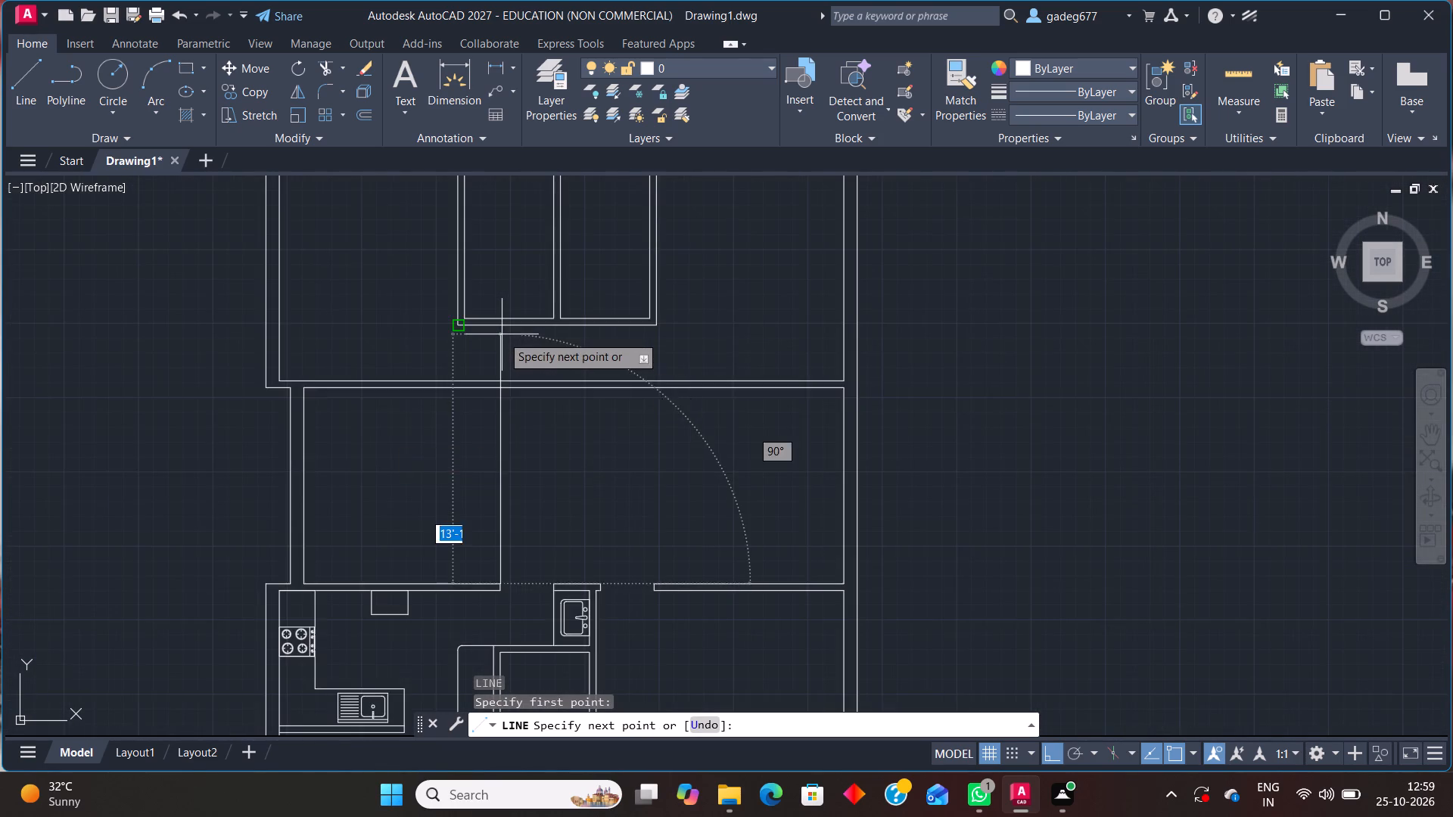
{"action": "left_click", "coordinate": [496, 277]}
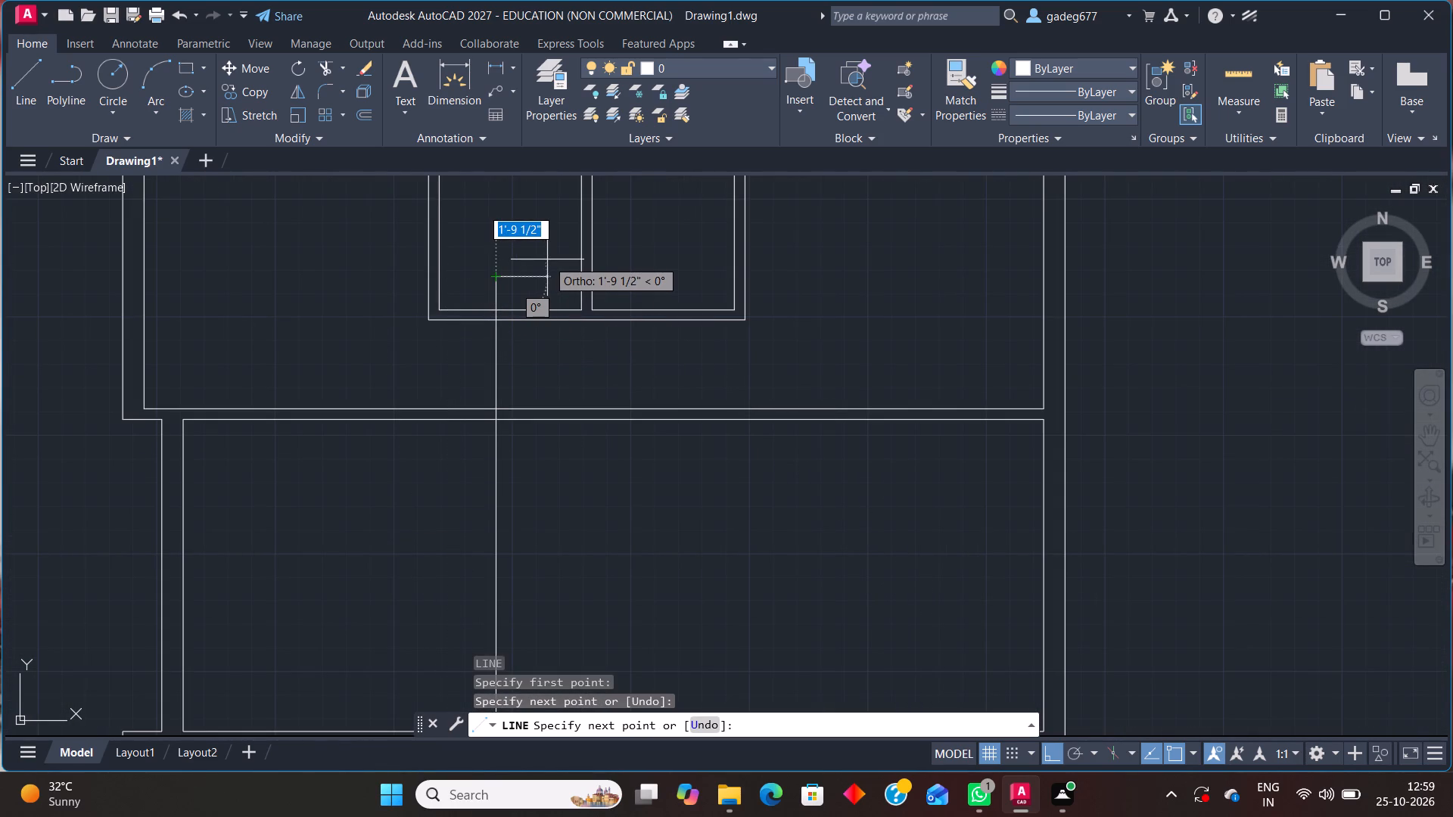
{"action": "key", "text": "Escape"}
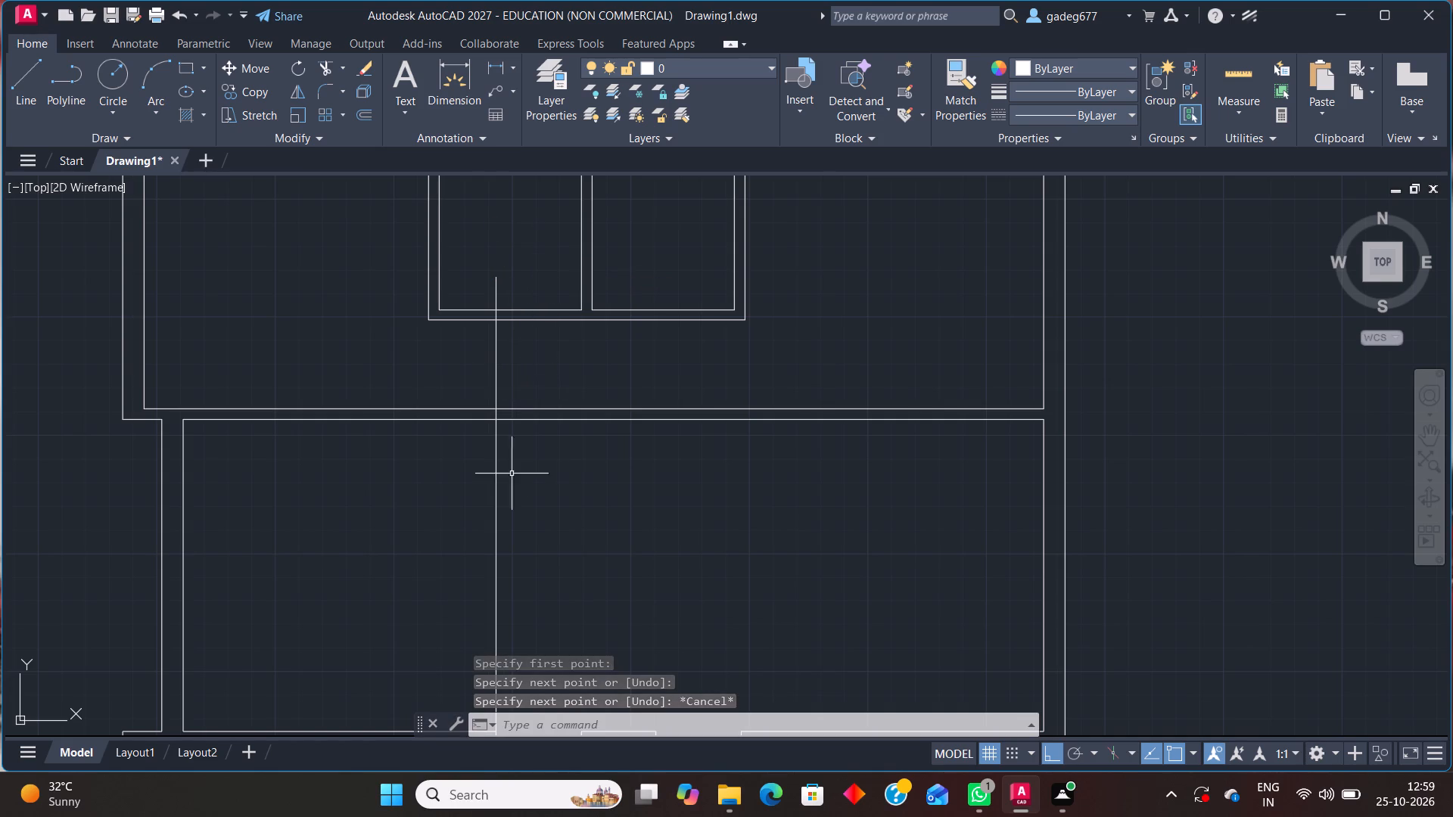
Stretch the new vertical line's south end up to the south face of the long horizontal wall below the narrow rooms.
{"action": "scroll", "coordinate": [525, 495], "scroll_direction": "down", "scroll_amount": 1}
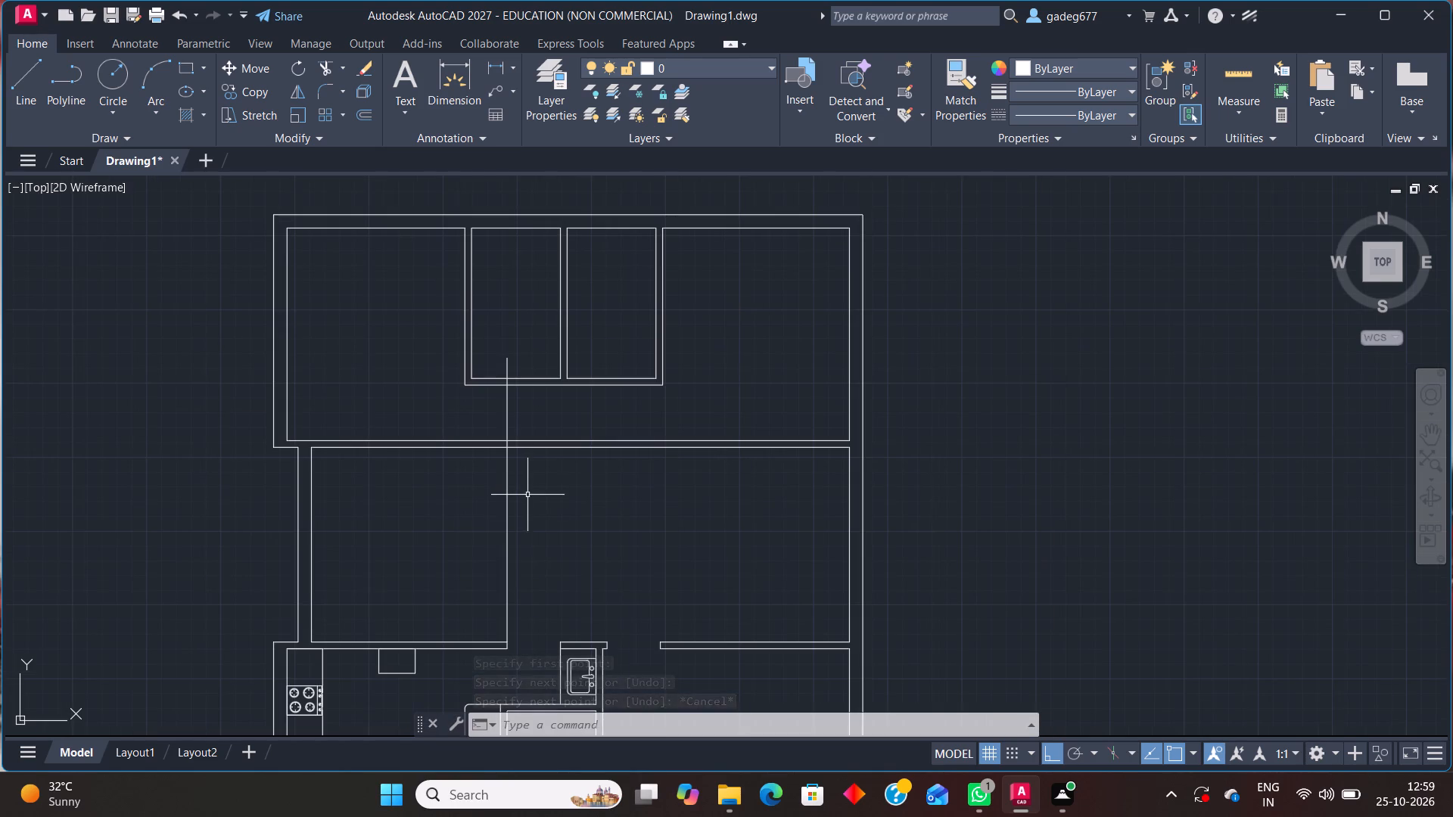
{"action": "left_click", "coordinate": [508, 566]}
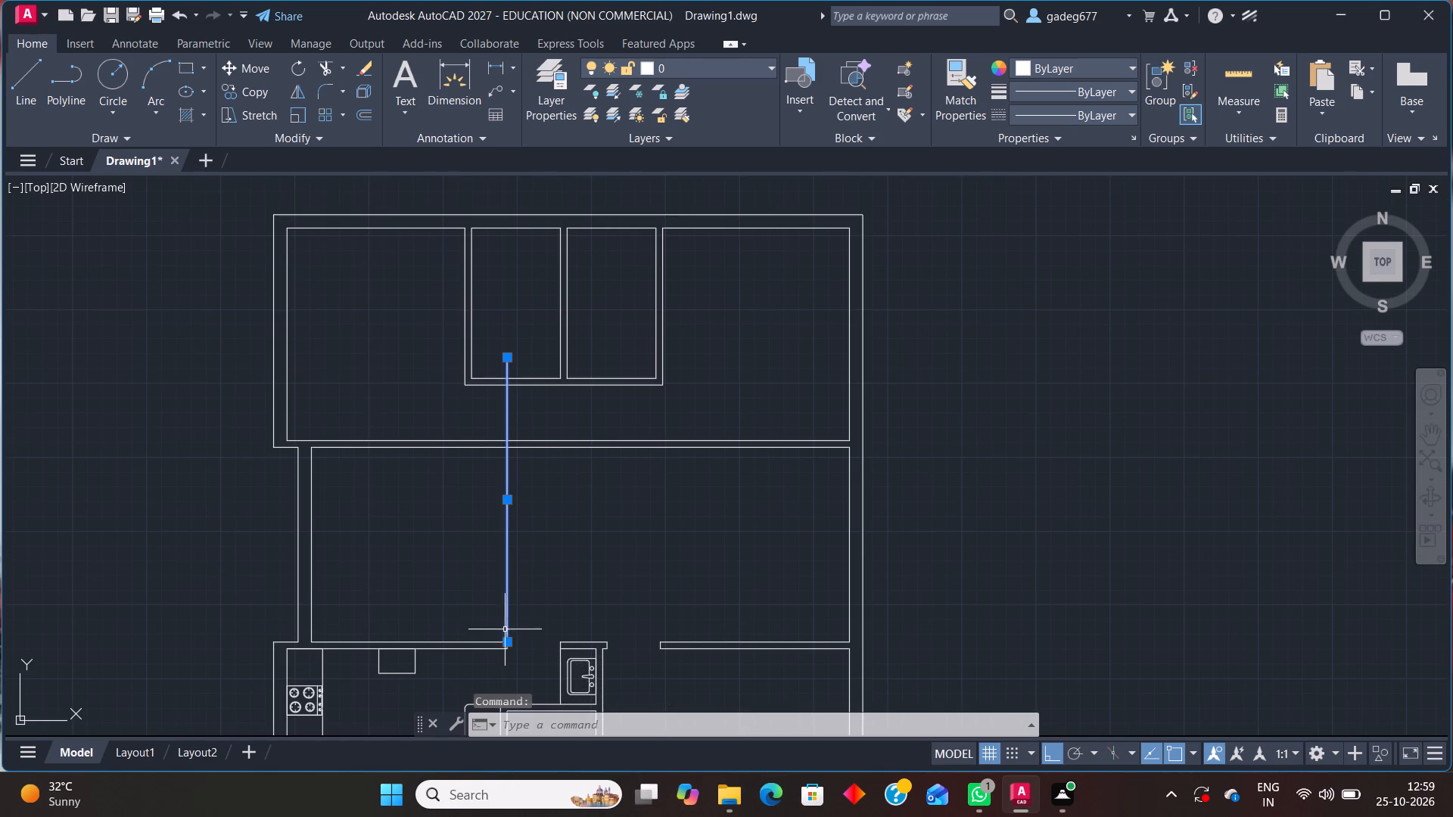
{"action": "left_click", "coordinate": [509, 645]}
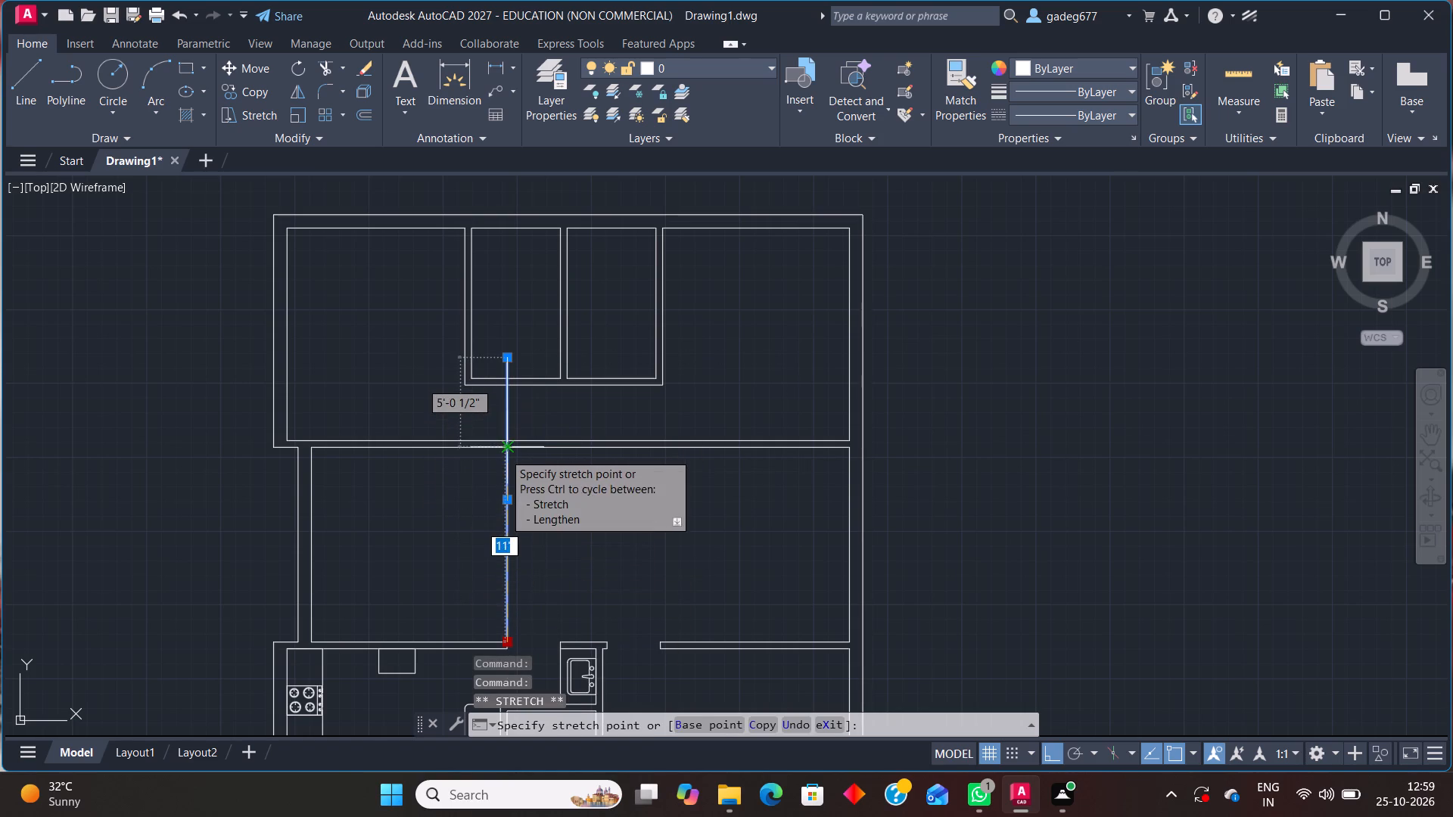
{"action": "scroll", "coordinate": [502, 452], "scroll_direction": "up", "scroll_amount": 5}
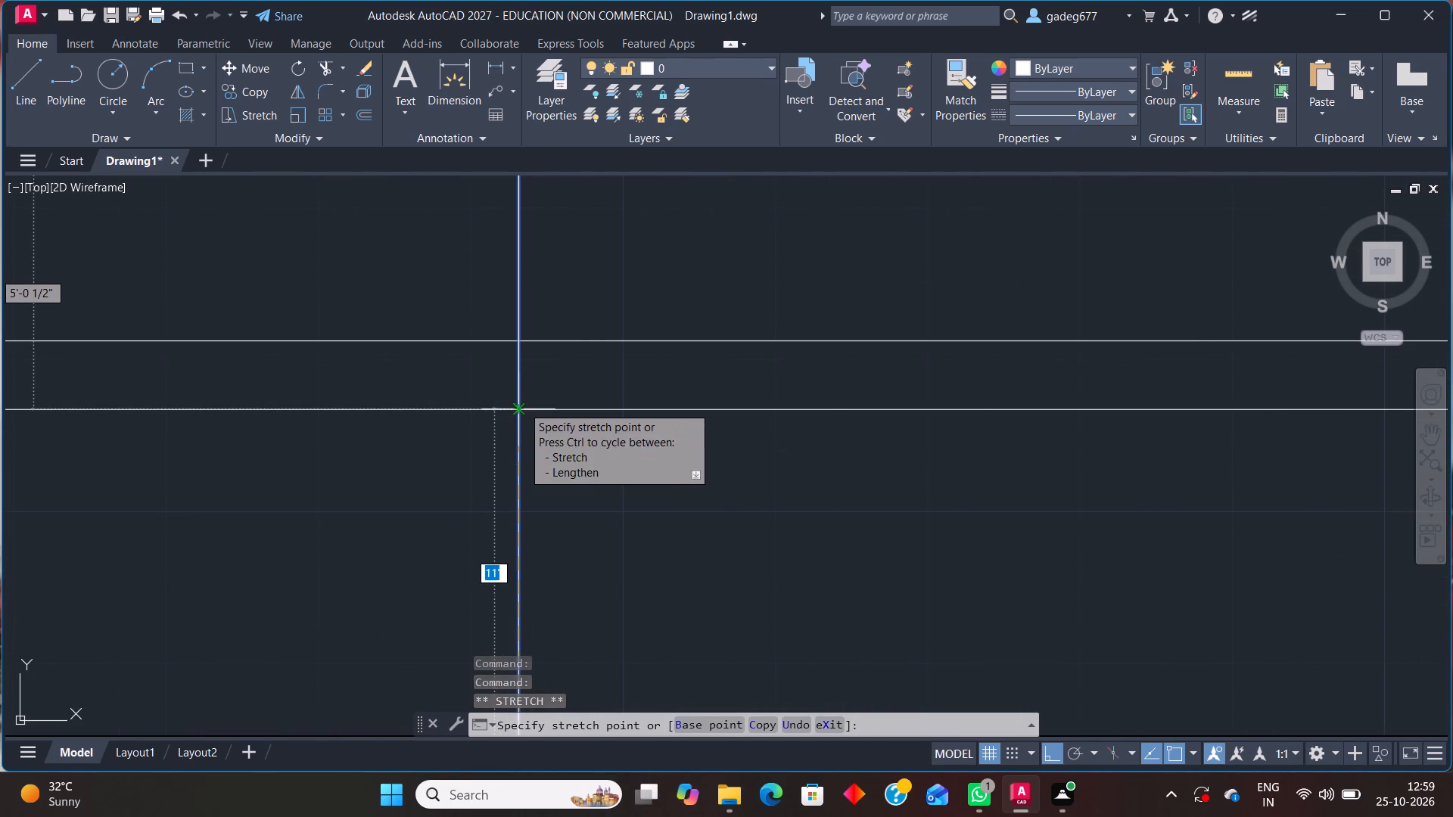
{"action": "left_click", "coordinate": [522, 405]}
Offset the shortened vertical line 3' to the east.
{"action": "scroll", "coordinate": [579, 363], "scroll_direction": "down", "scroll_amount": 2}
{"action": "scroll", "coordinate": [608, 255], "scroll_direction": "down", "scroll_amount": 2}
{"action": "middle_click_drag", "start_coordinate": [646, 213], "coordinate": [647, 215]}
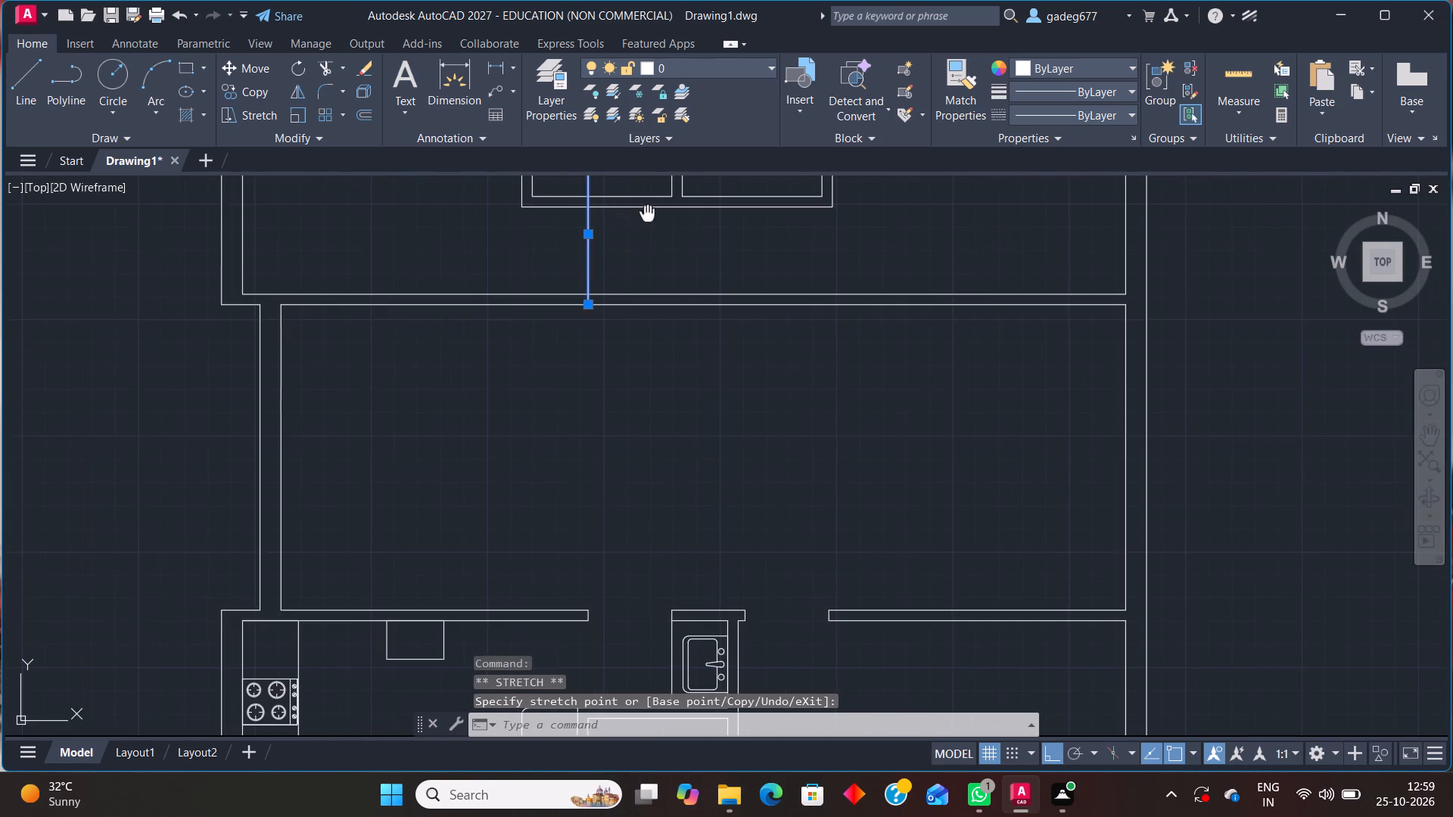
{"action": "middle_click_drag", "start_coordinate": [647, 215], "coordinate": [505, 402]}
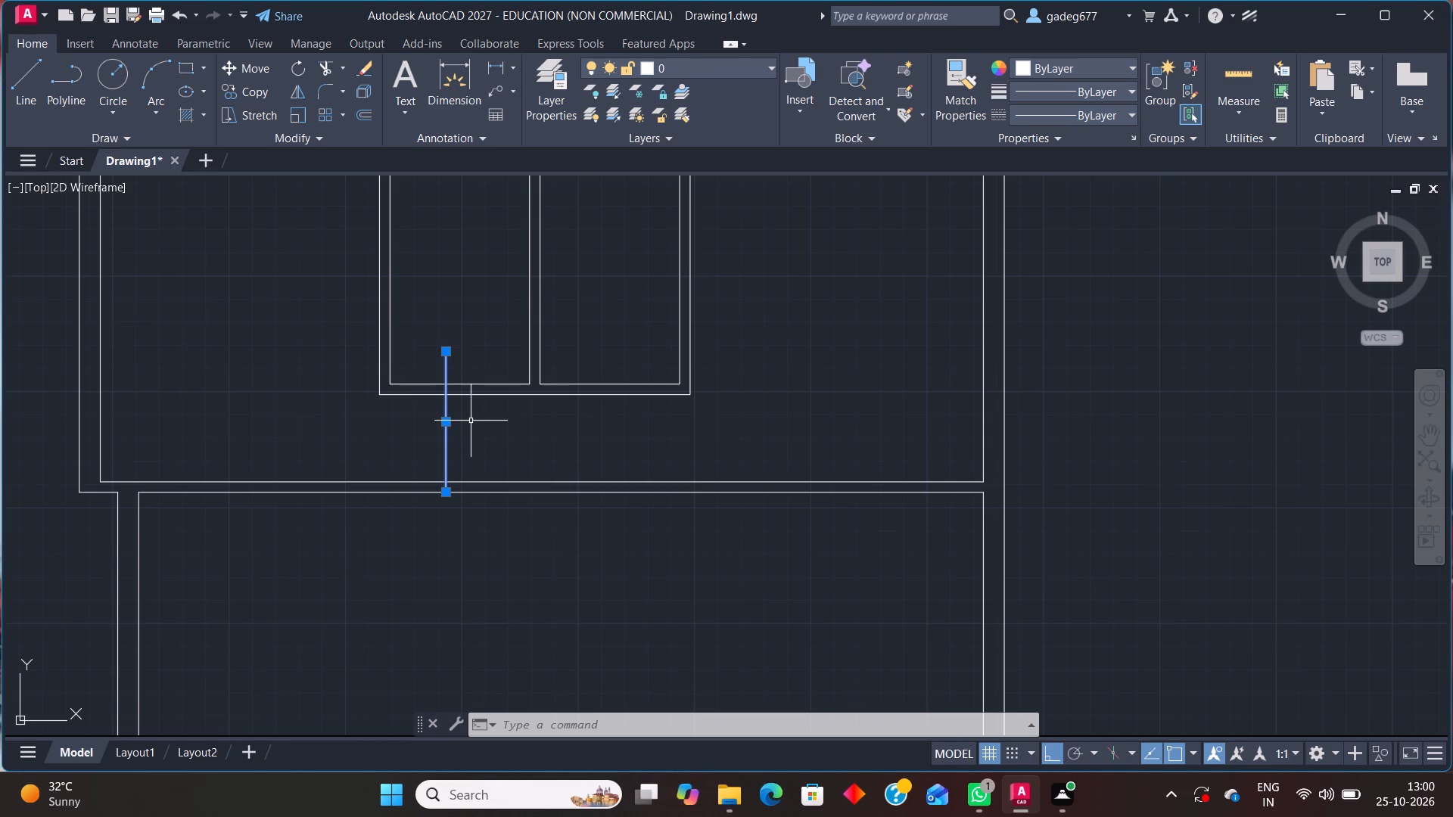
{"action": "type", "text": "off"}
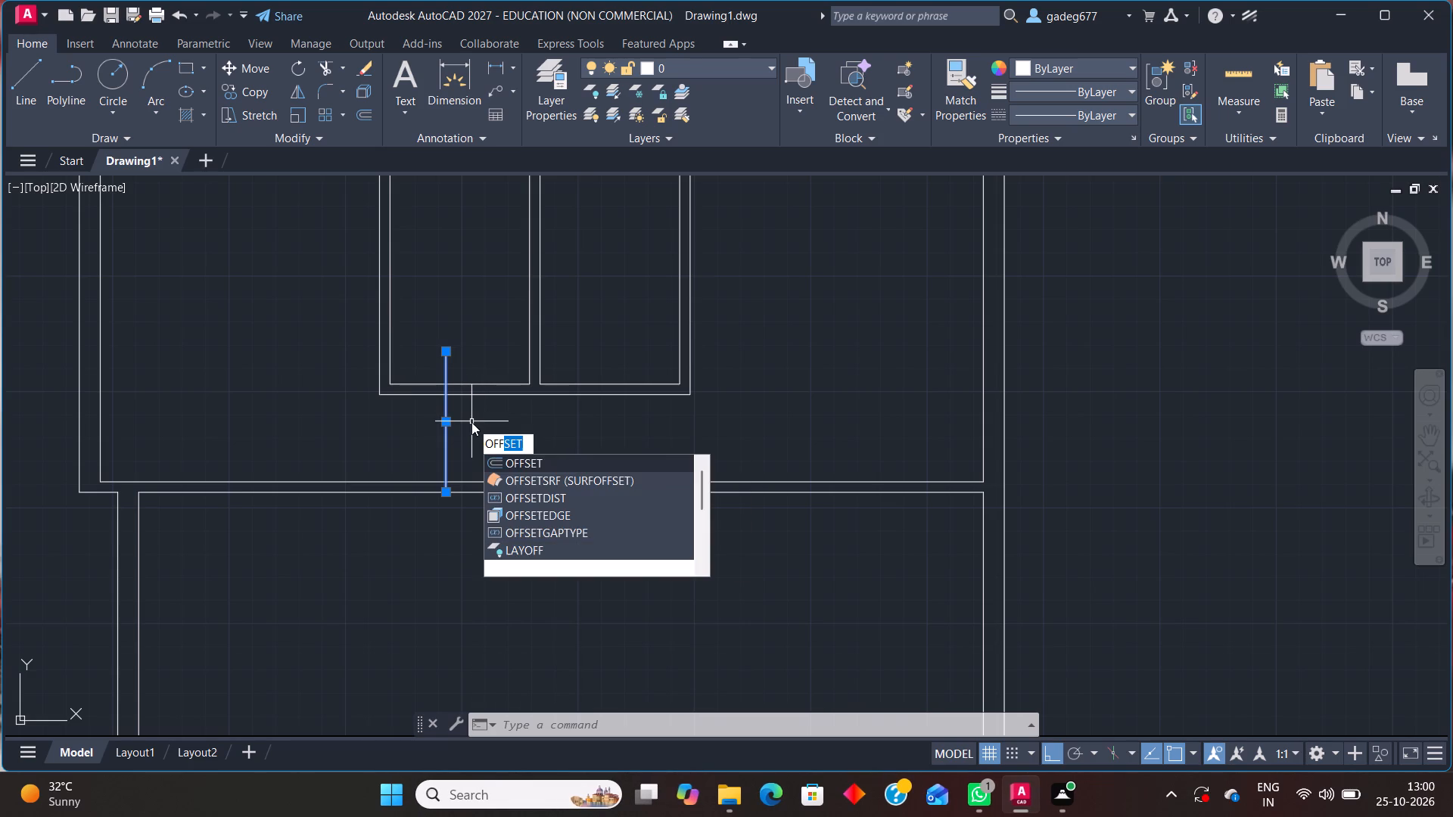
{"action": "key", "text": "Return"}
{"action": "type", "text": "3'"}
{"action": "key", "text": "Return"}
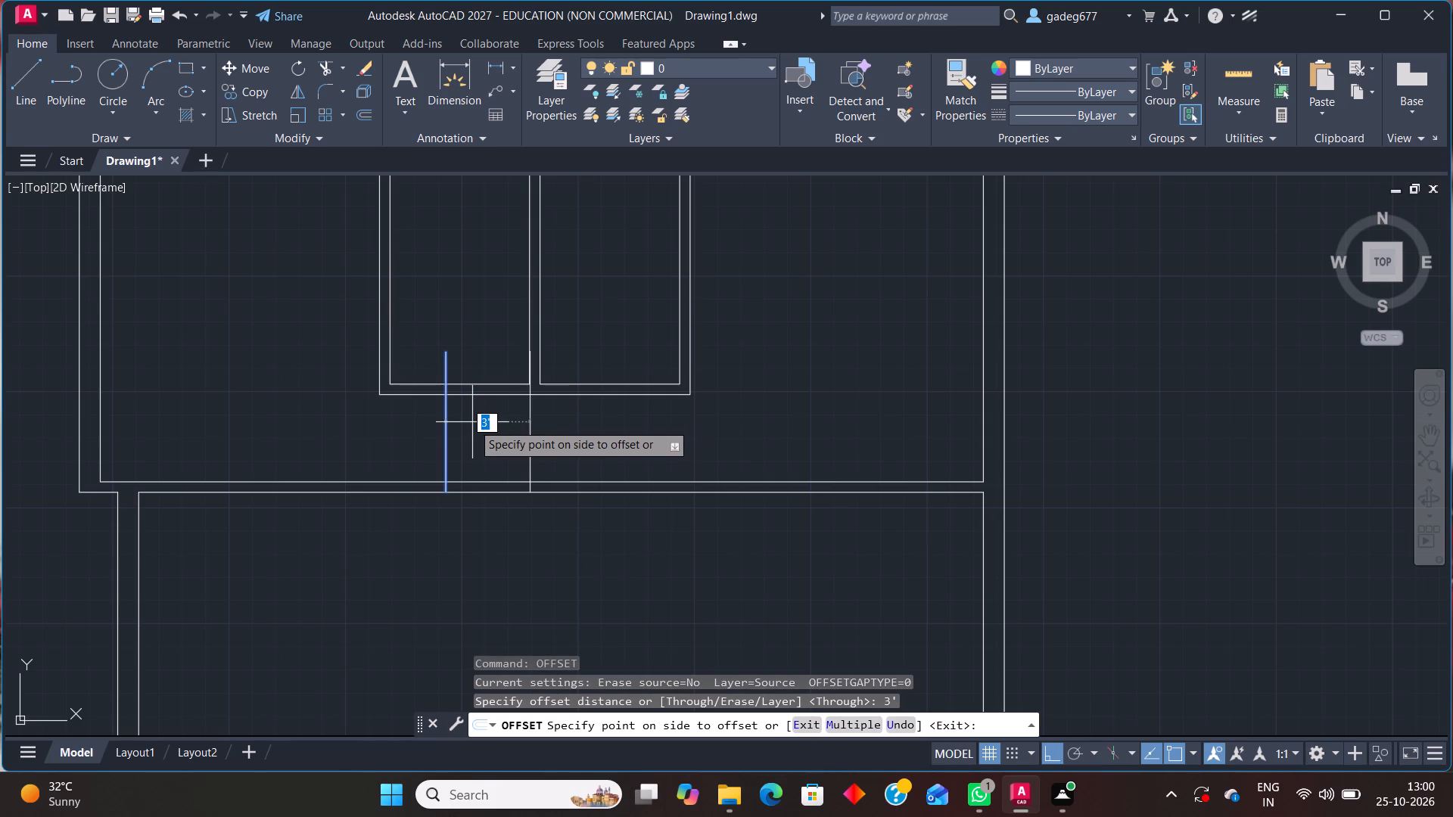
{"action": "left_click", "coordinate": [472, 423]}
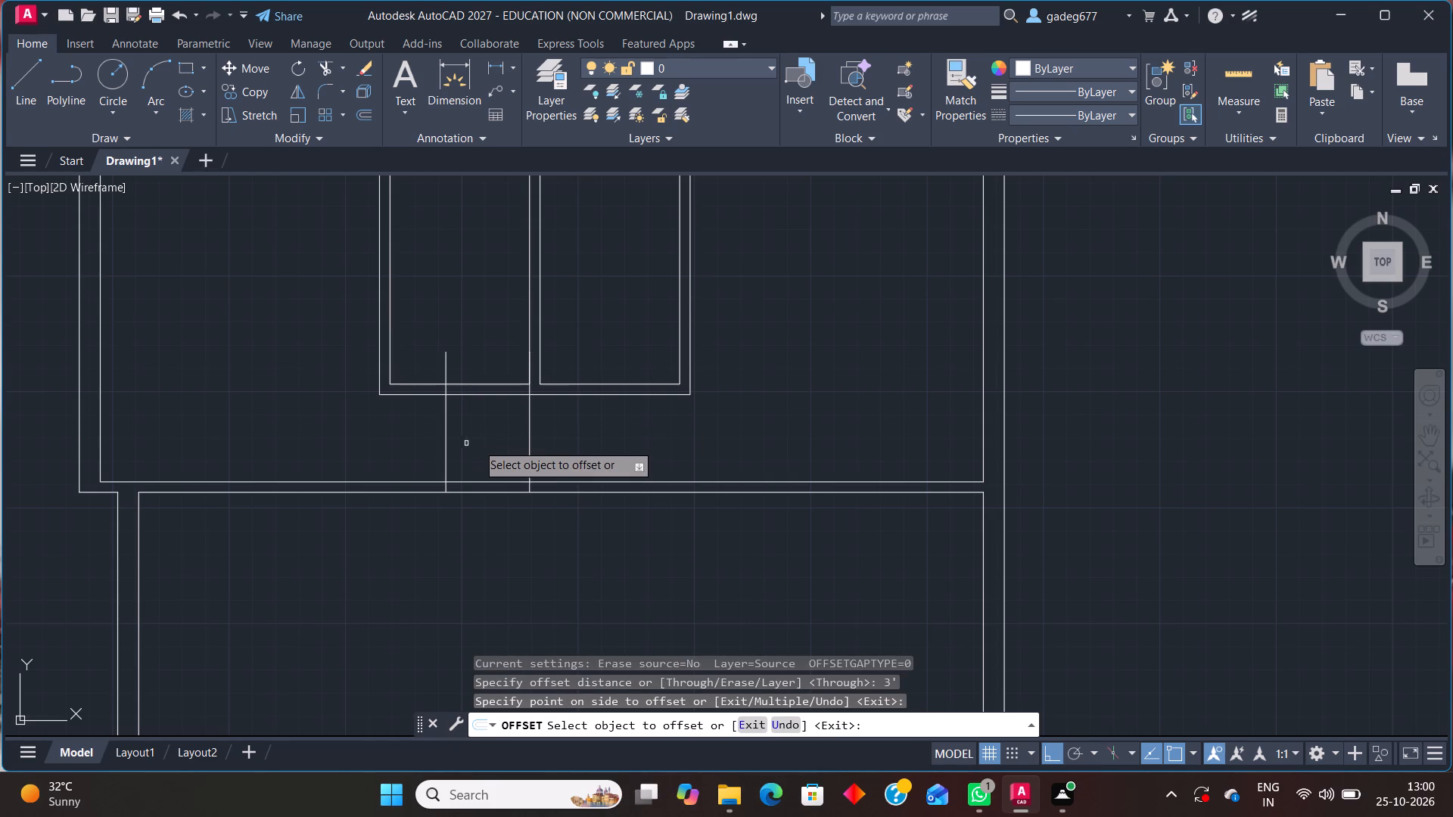
Offset the original vertical line 2' to the east.
{"action": "scroll", "coordinate": [523, 383], "scroll_direction": "up", "scroll_amount": 3}
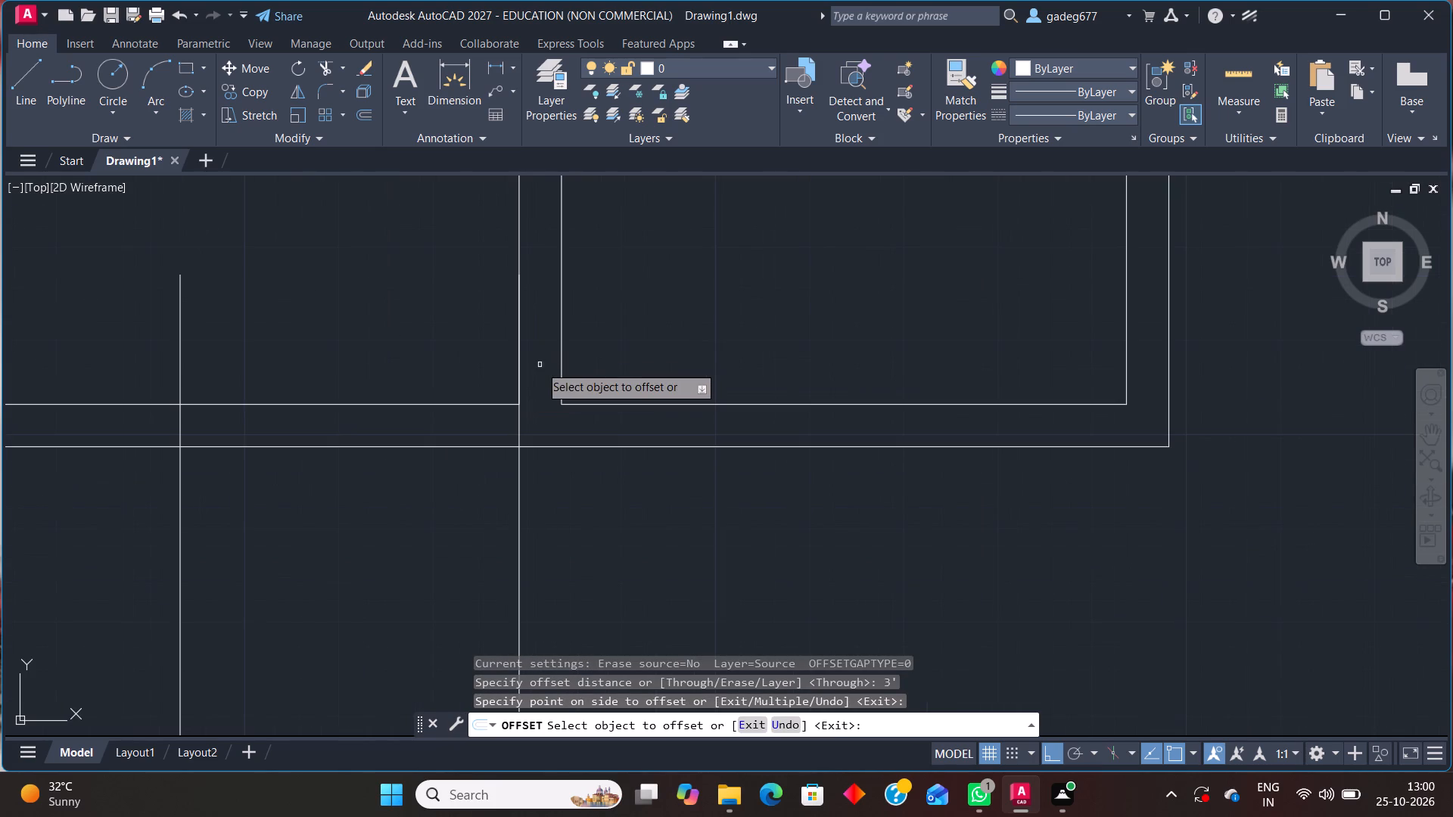
{"action": "scroll", "coordinate": [540, 365], "scroll_direction": "down", "scroll_amount": 1}
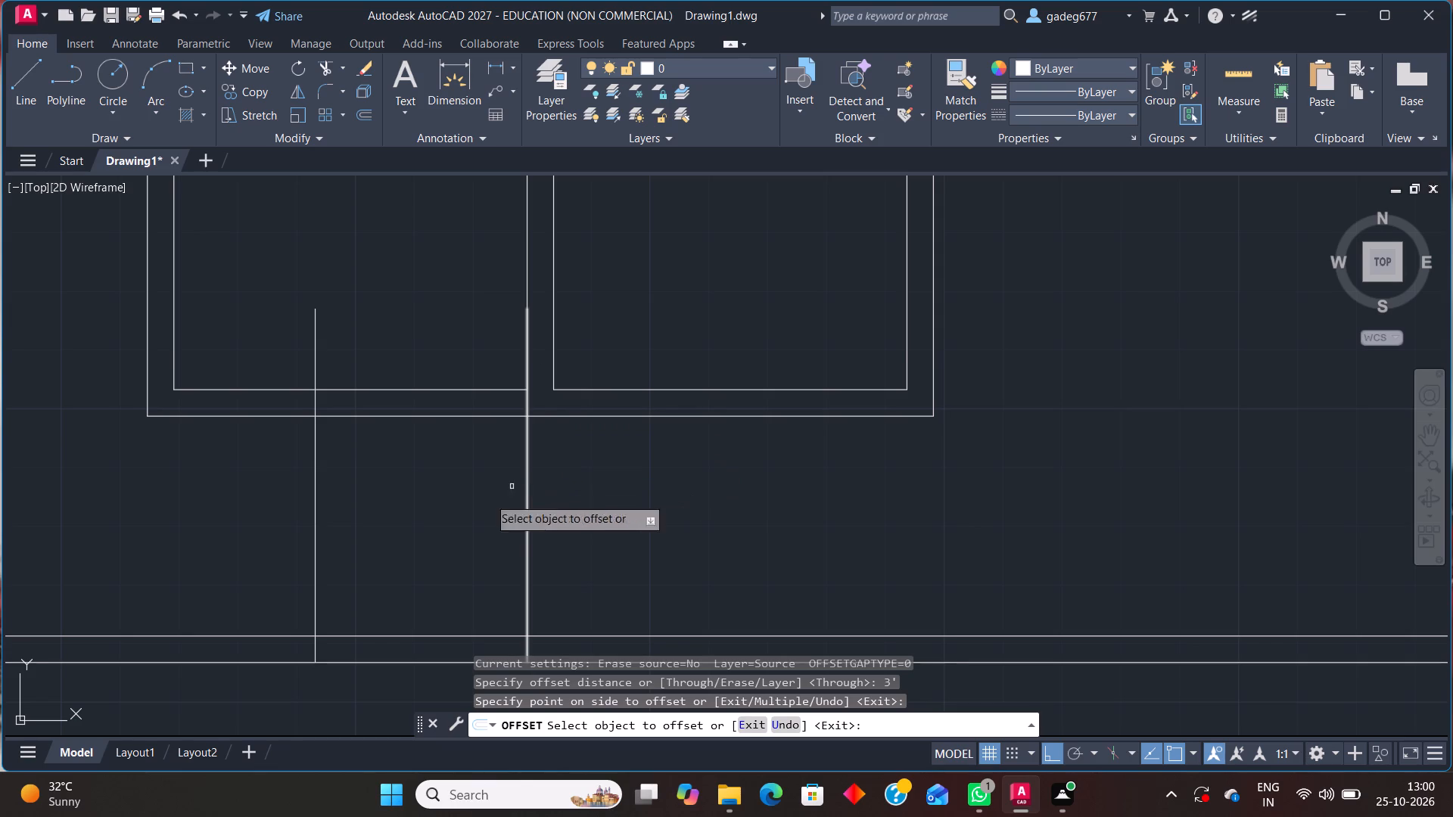
{"action": "left_click", "coordinate": [313, 523]}
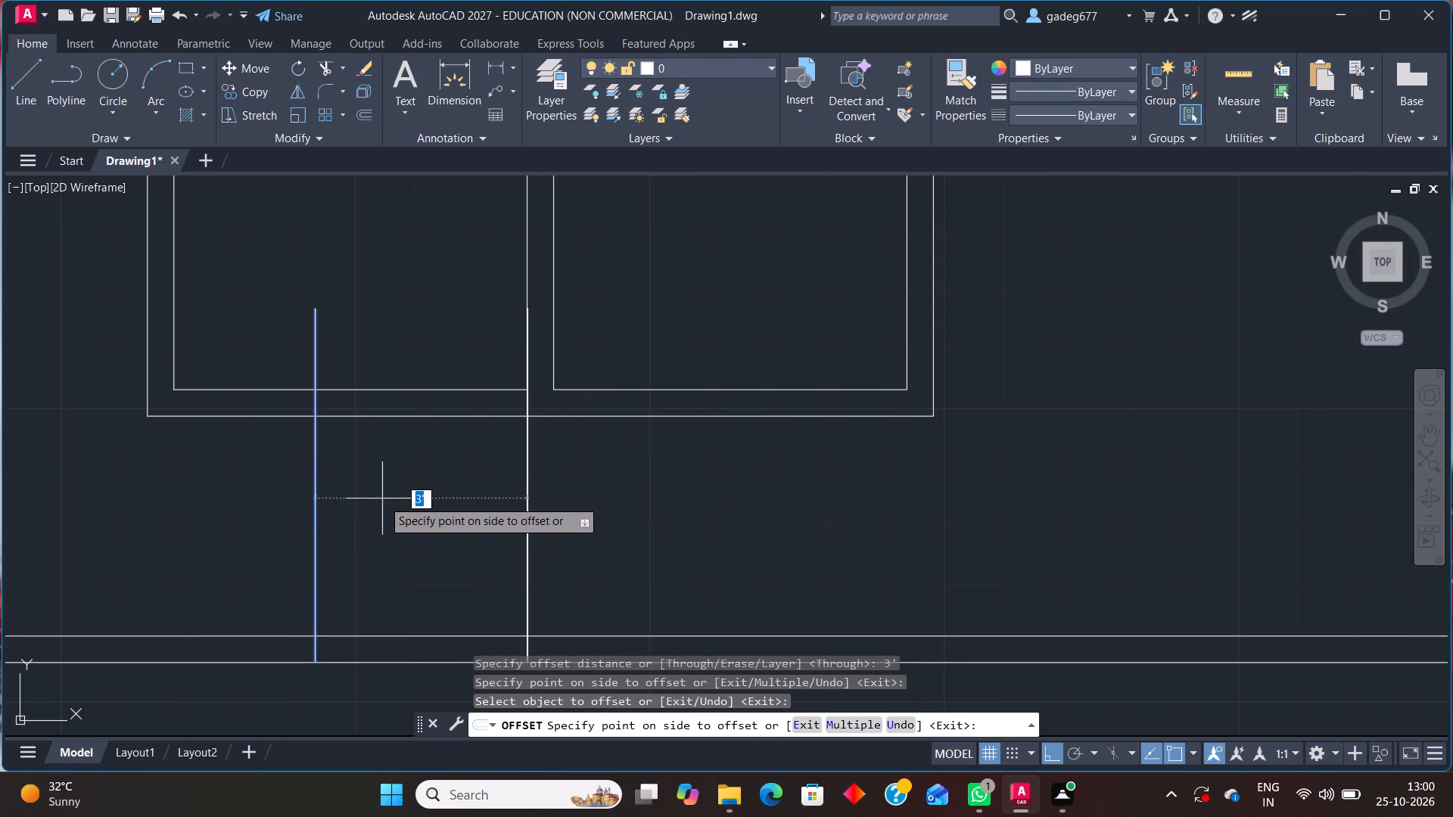
{"action": "key", "text": "2"}
{"action": "key", "text": "apostrophe"}
{"action": "key", "text": "Return"}
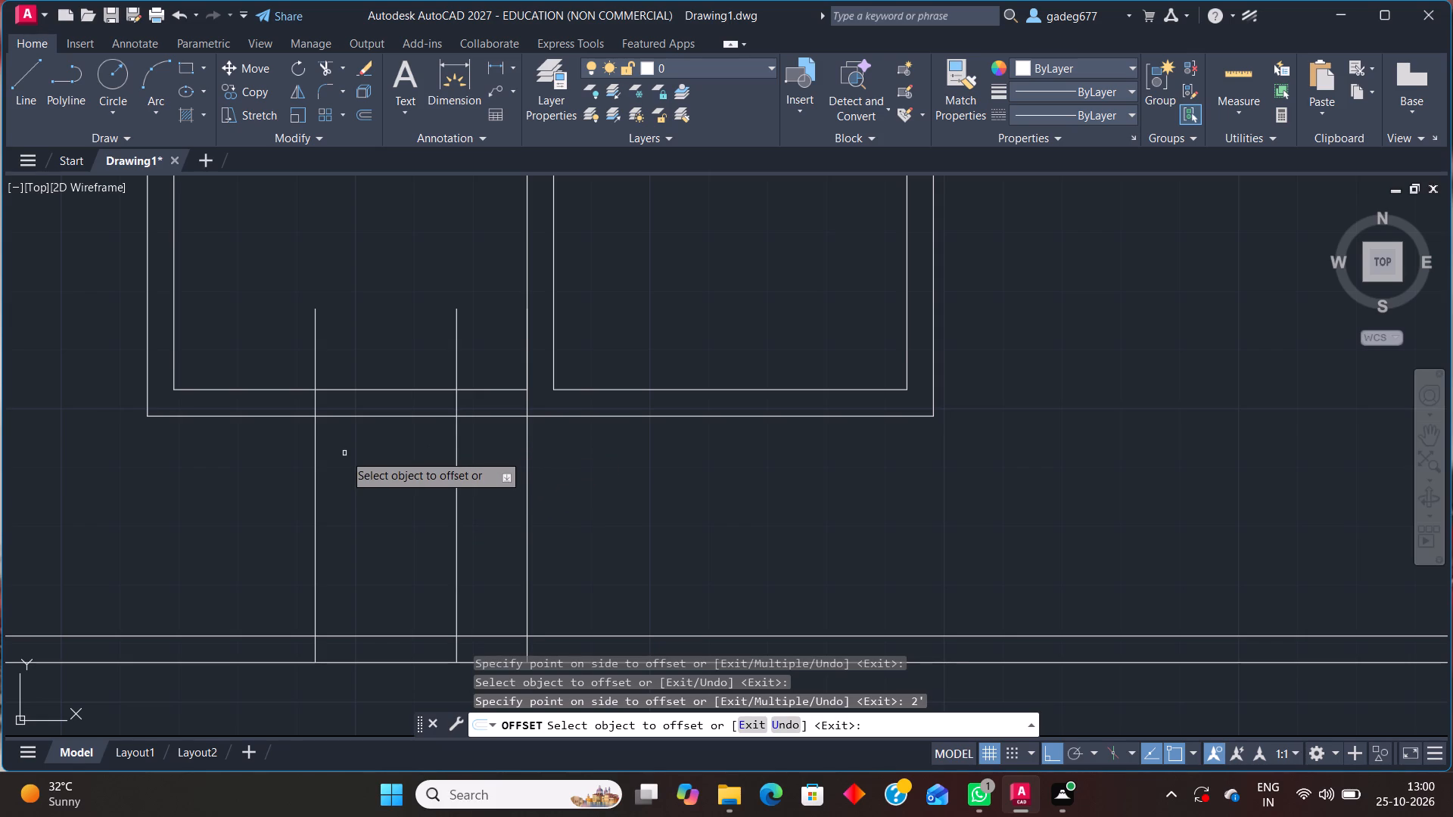
{"action": "key", "text": "Escape"}
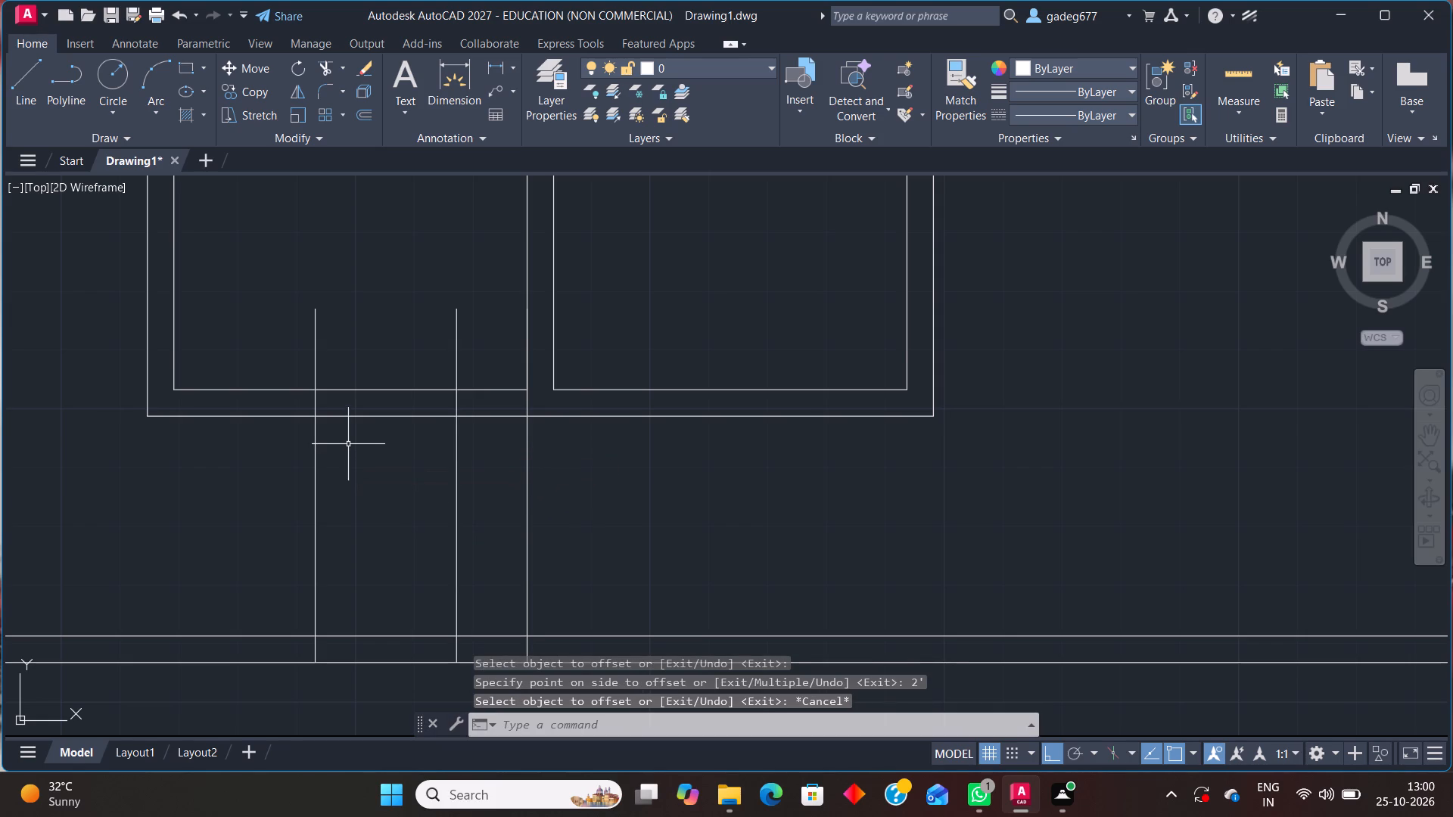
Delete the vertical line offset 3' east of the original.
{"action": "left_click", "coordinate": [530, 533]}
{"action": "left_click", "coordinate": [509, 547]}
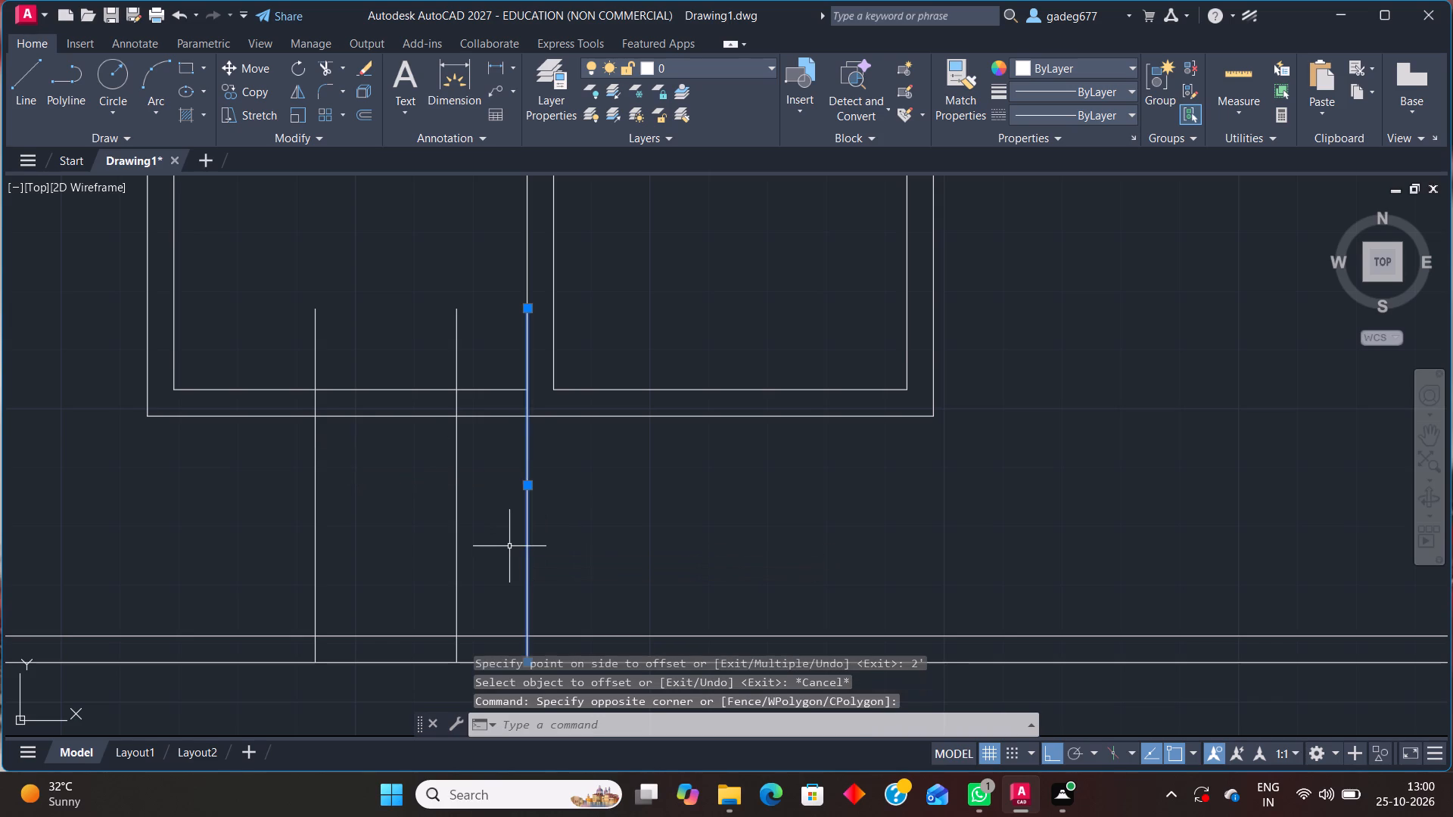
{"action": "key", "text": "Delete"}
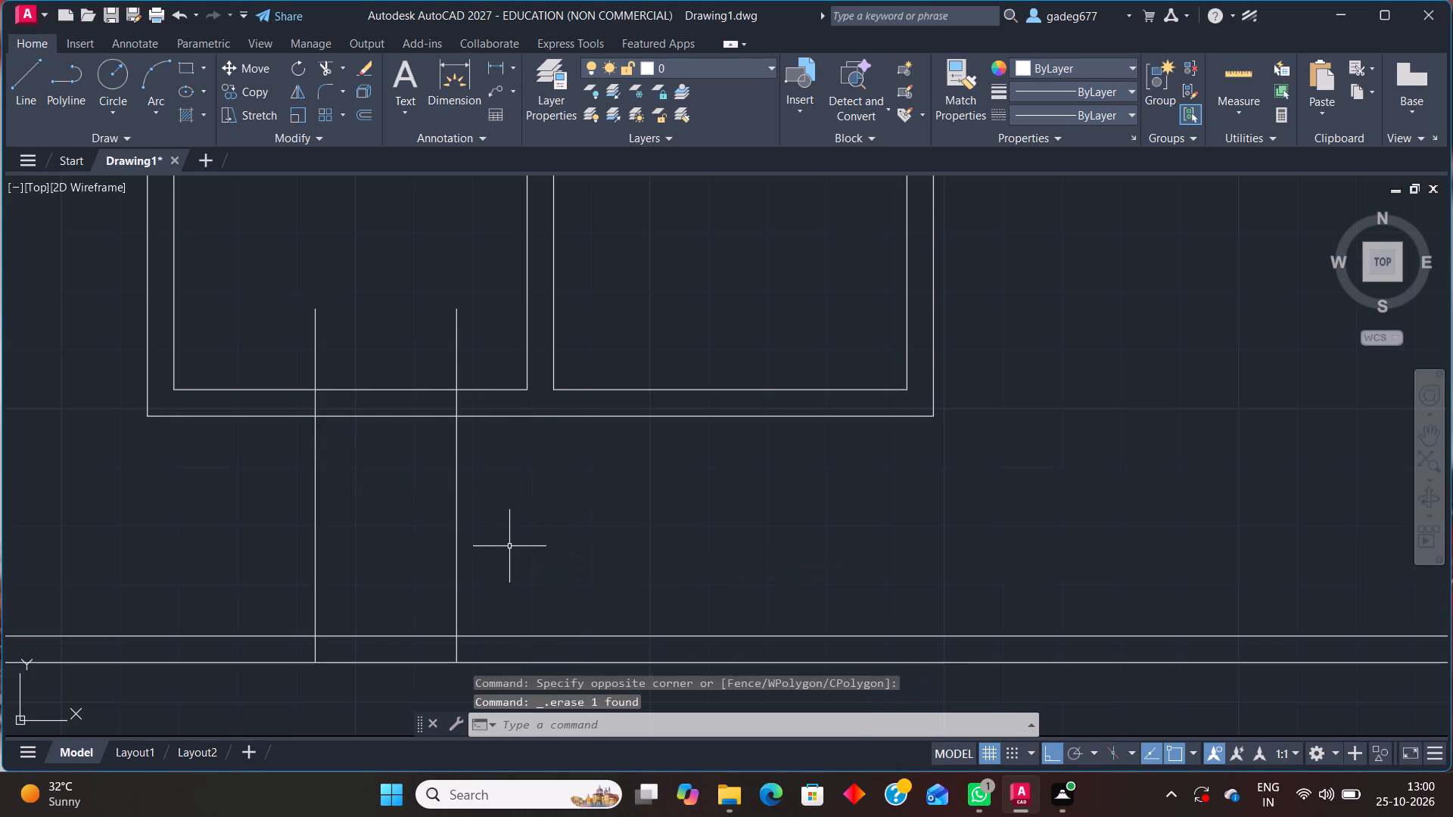
Trim both vertical lines inside the western narrow room and between its south wall and the long wall, leaving jambs 2' apart.
{"action": "left_click", "coordinate": [456, 507]}
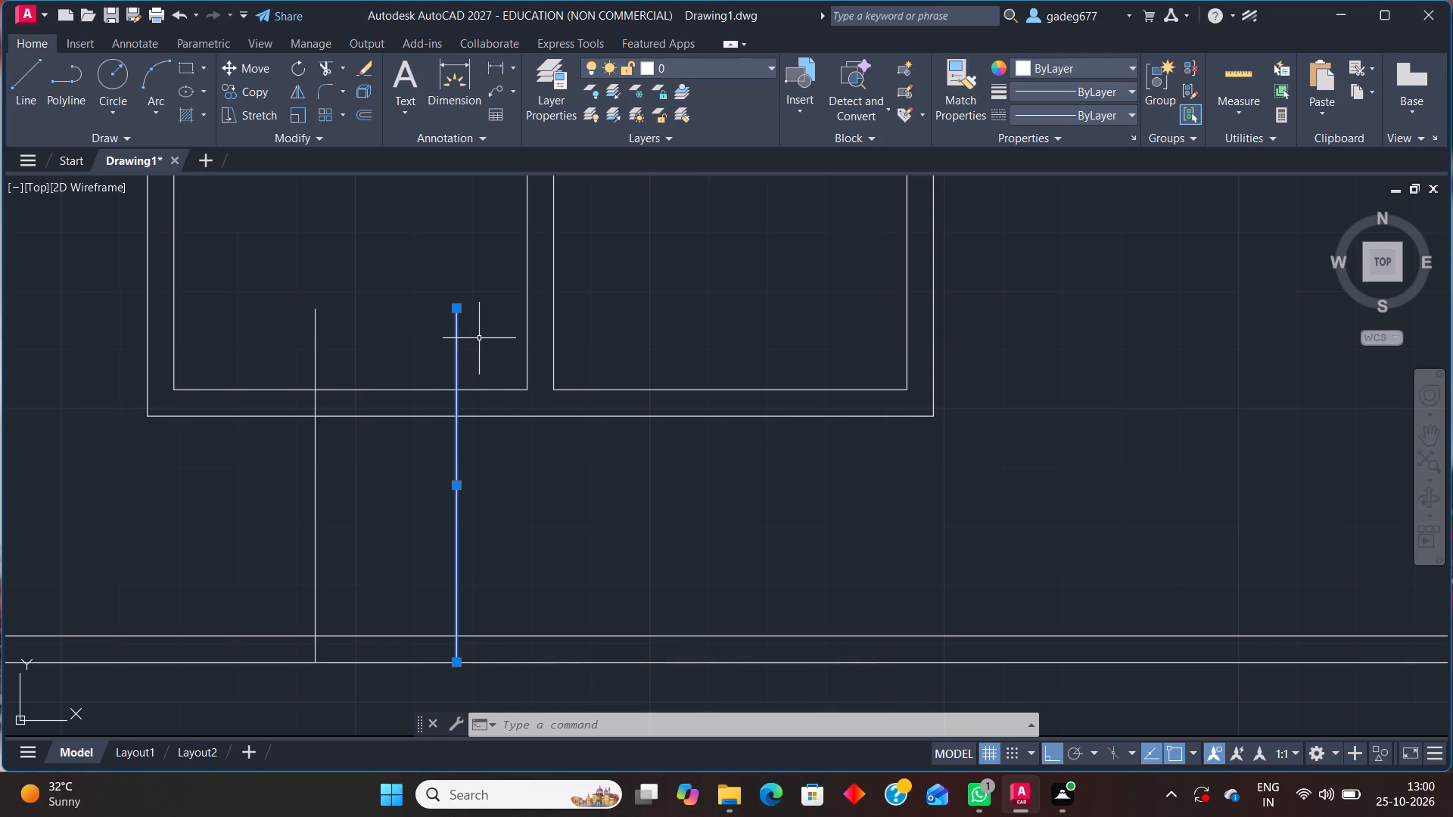
{"action": "key", "text": "Escape"}
{"action": "type", "text": "tr"}
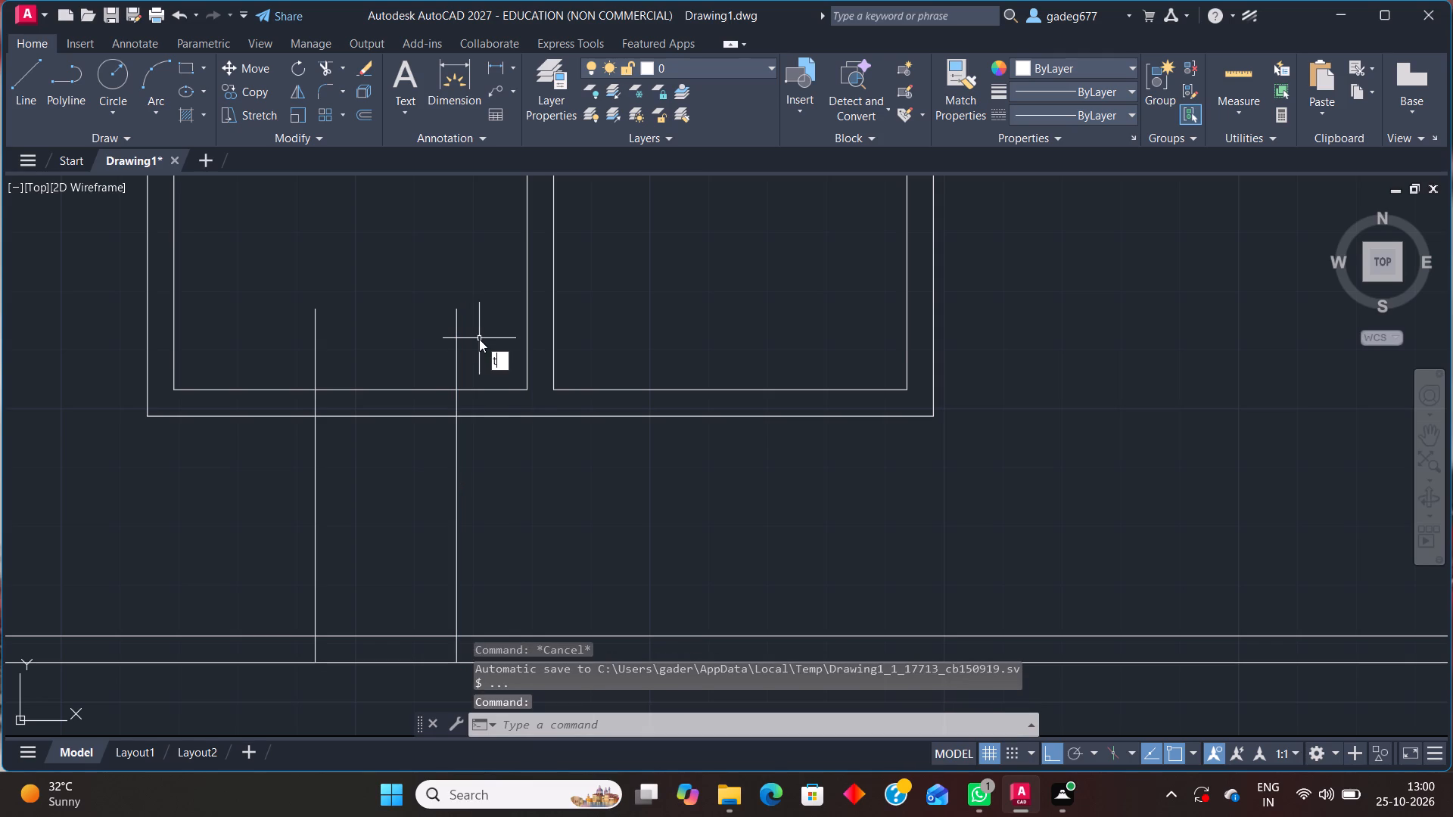
{"action": "key", "text": "Return"}
{"action": "left_click", "coordinate": [479, 339]}
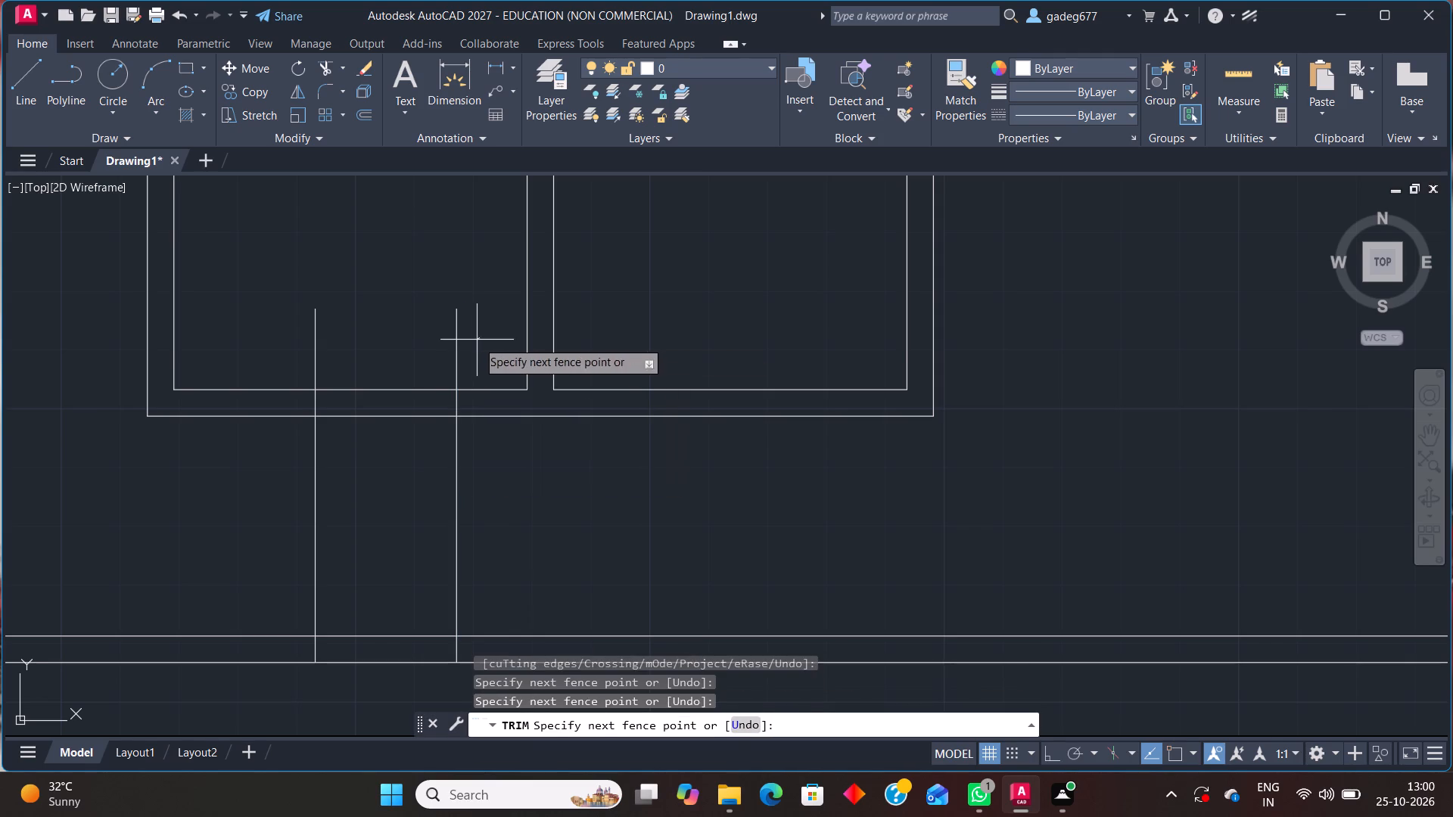
{"action": "left_click", "coordinate": [437, 359]}
{"action": "left_click", "coordinate": [484, 486]}
{"action": "left_click", "coordinate": [440, 499]}
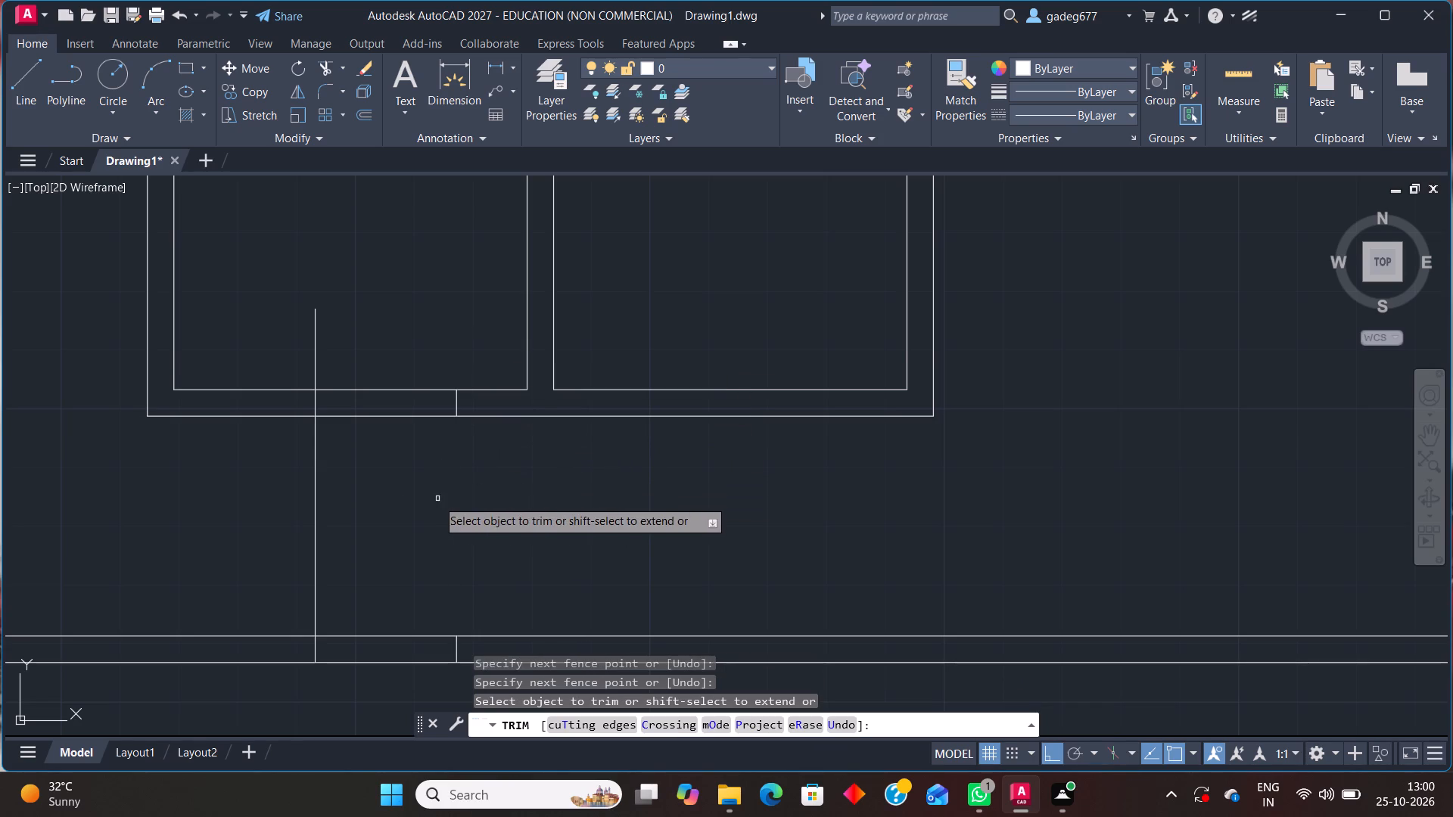
{"action": "left_click", "coordinate": [322, 473]}
{"action": "left_click", "coordinate": [243, 480]}
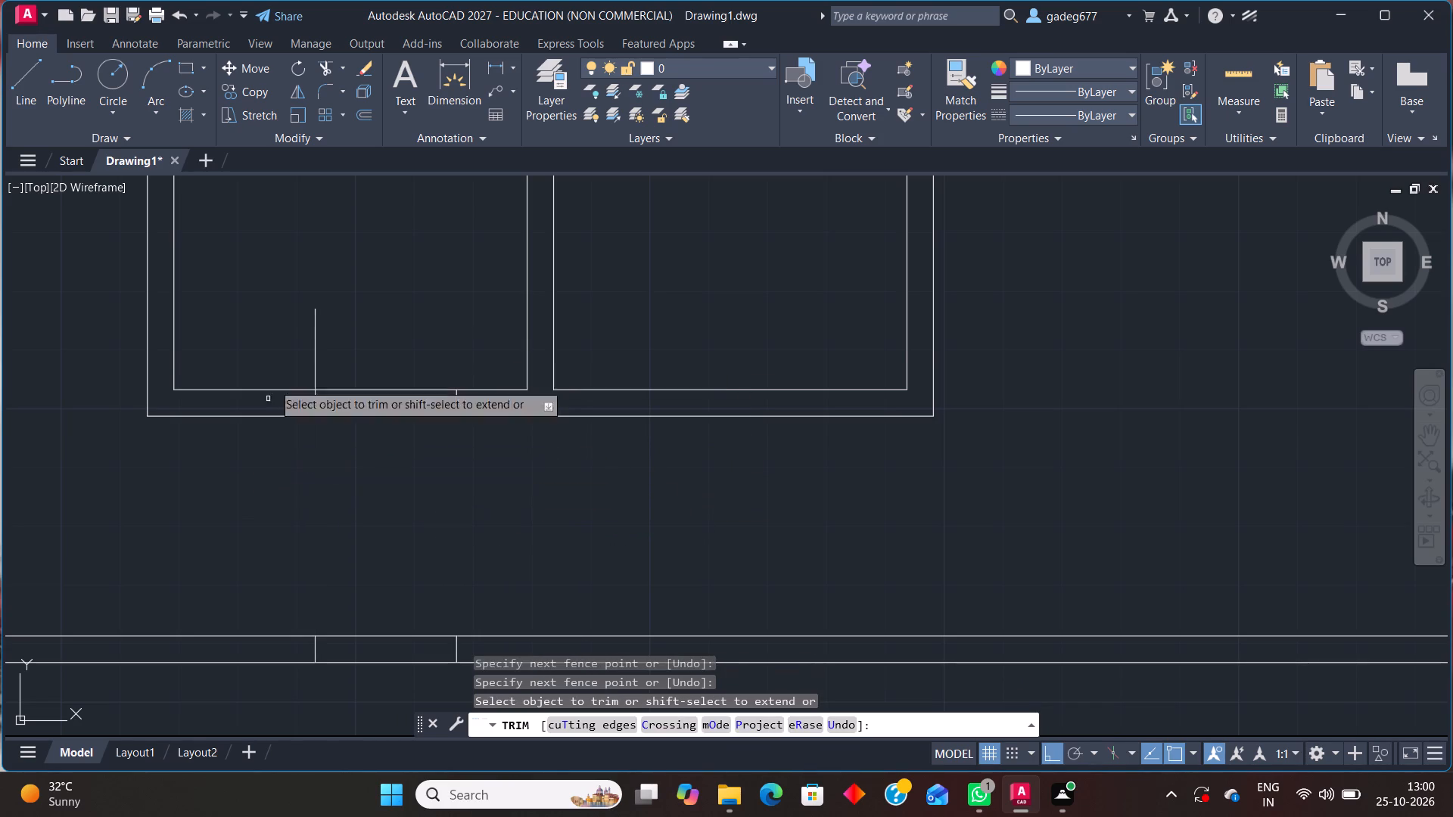
{"action": "left_click", "coordinate": [291, 346]}
{"action": "left_click", "coordinate": [435, 324]}
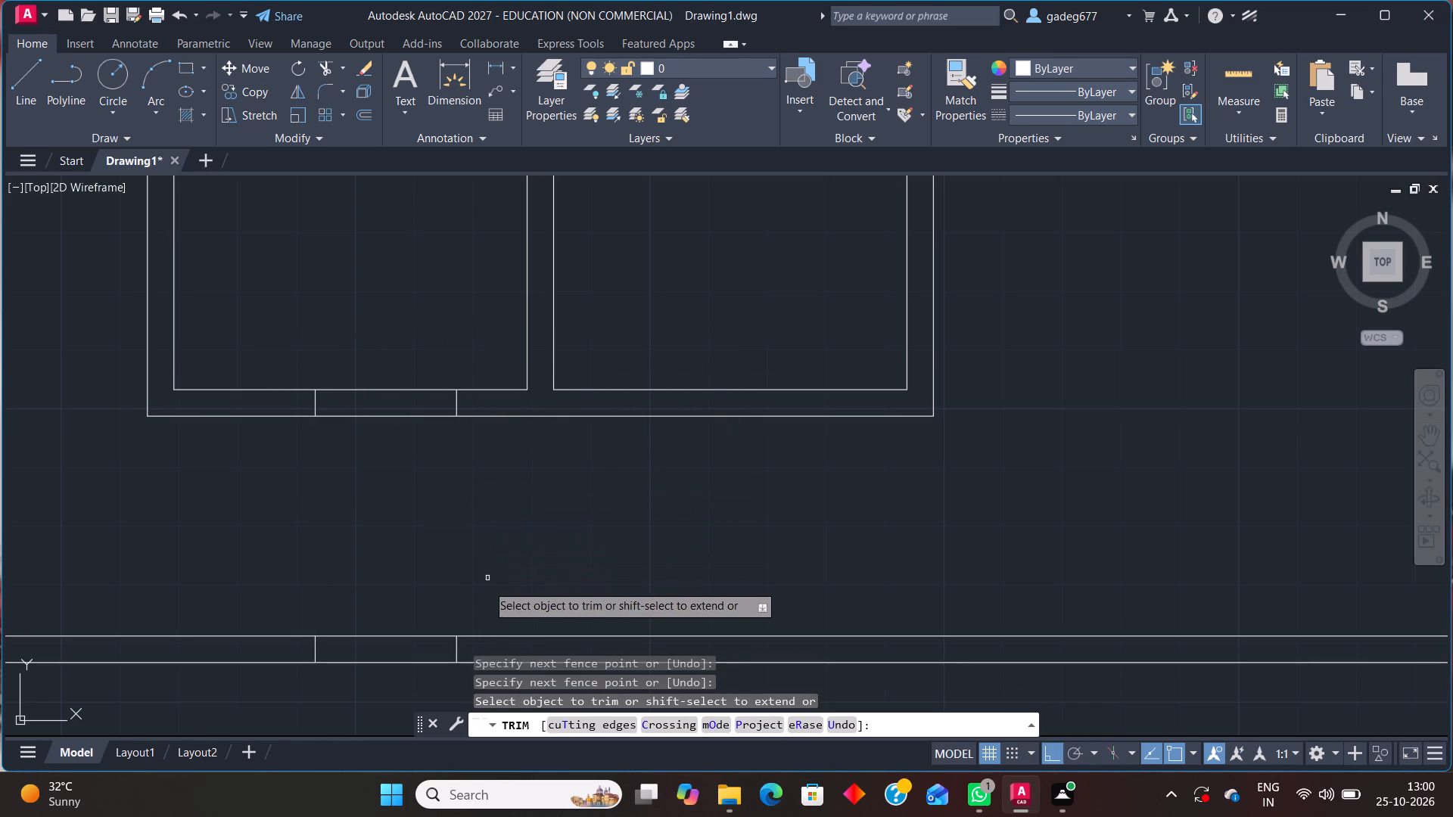
Trim away the eastern line's stub between the two faces of the long horizontal wall.
{"action": "left_click", "coordinate": [457, 649]}
{"action": "scroll", "coordinate": [521, 555], "scroll_direction": "down", "scroll_amount": 1}
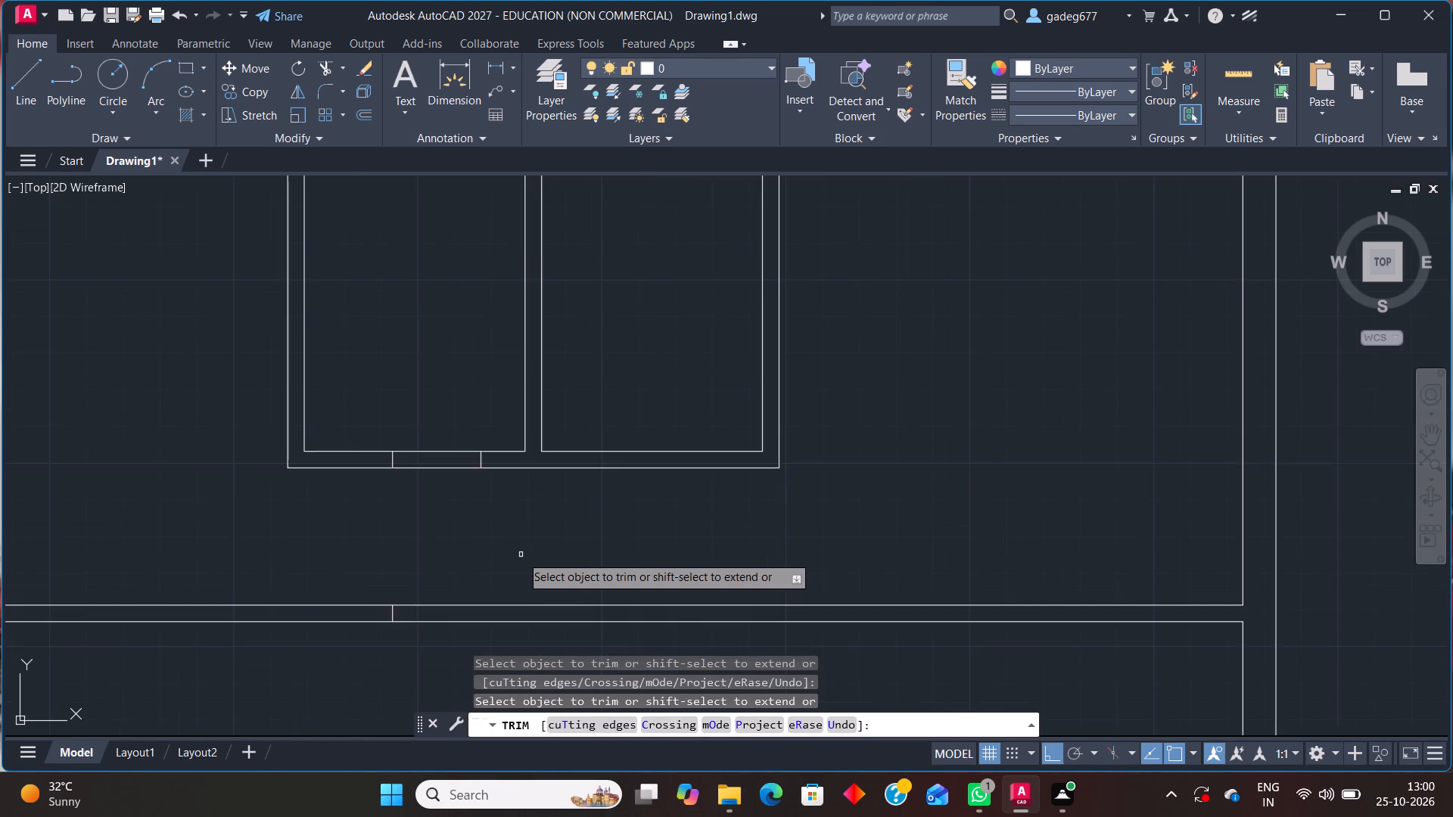
{"action": "scroll", "coordinate": [521, 555], "scroll_direction": "down", "scroll_amount": 1}
{"action": "middle_click_drag", "start_coordinate": [519, 552], "coordinate": [250, 399]}
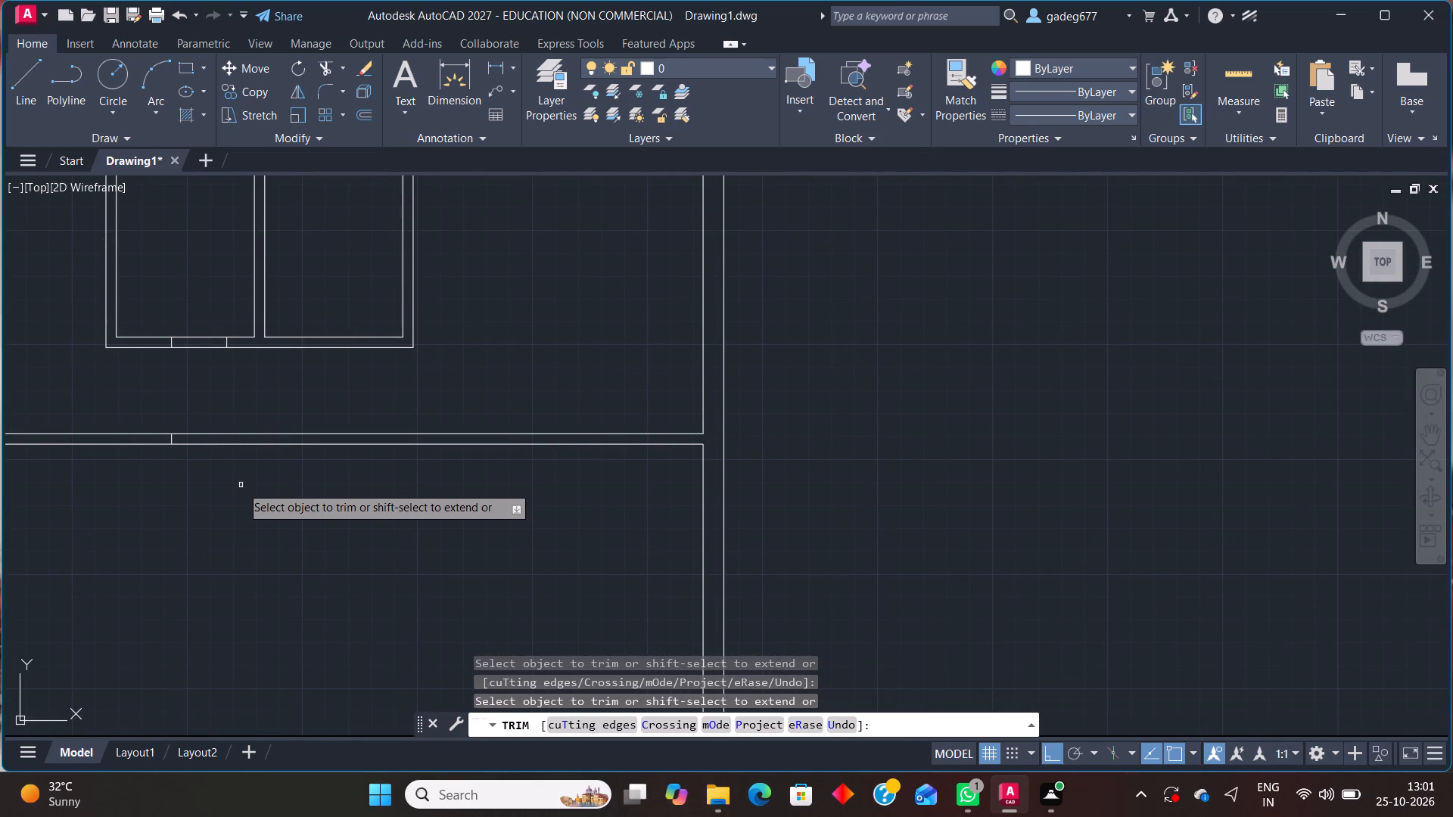
{"action": "middle_click_drag", "start_coordinate": [247, 500], "coordinate": [244, 466]}
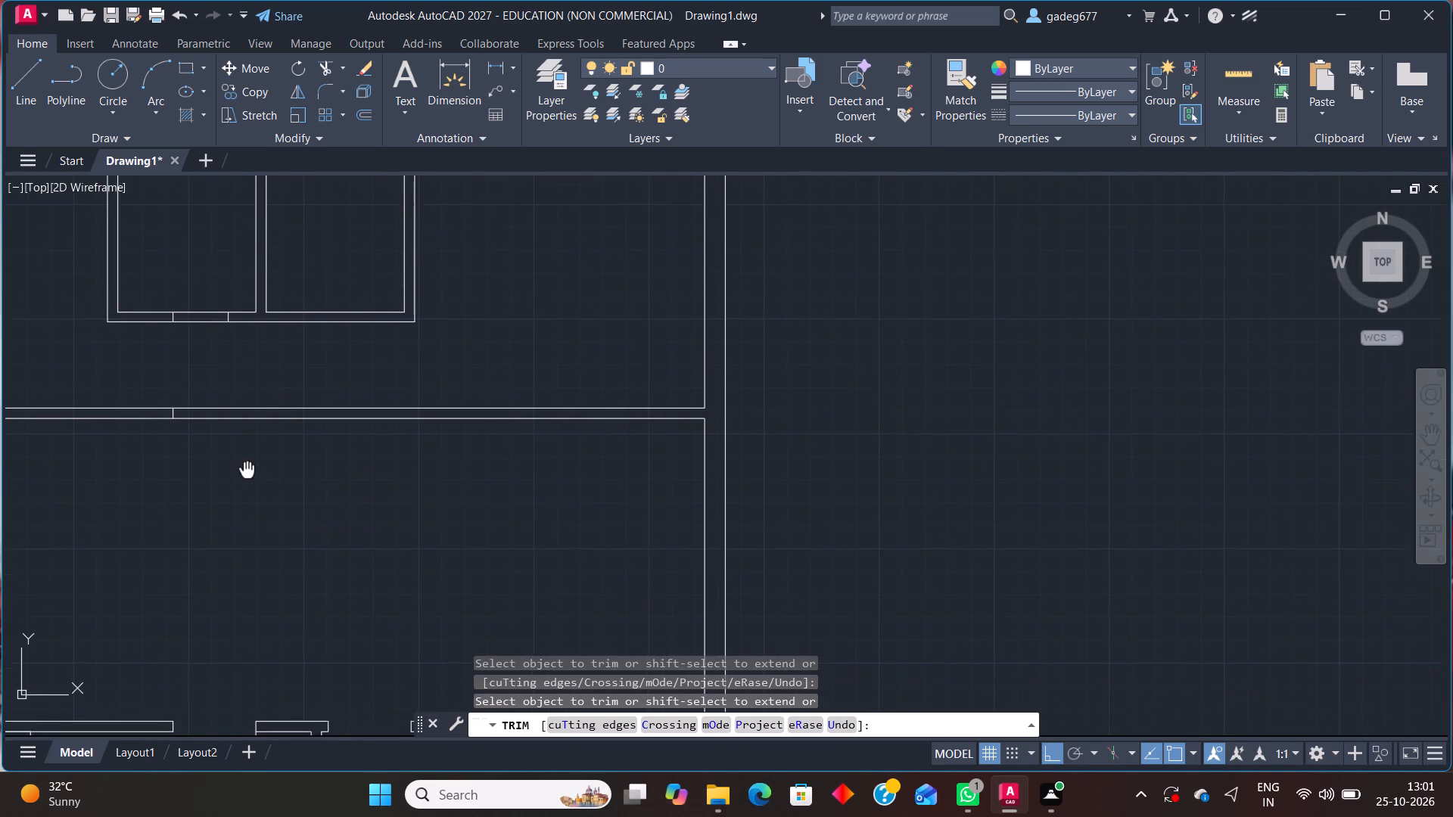
{"action": "middle_click_drag", "start_coordinate": [244, 466], "coordinate": [222, 394]}
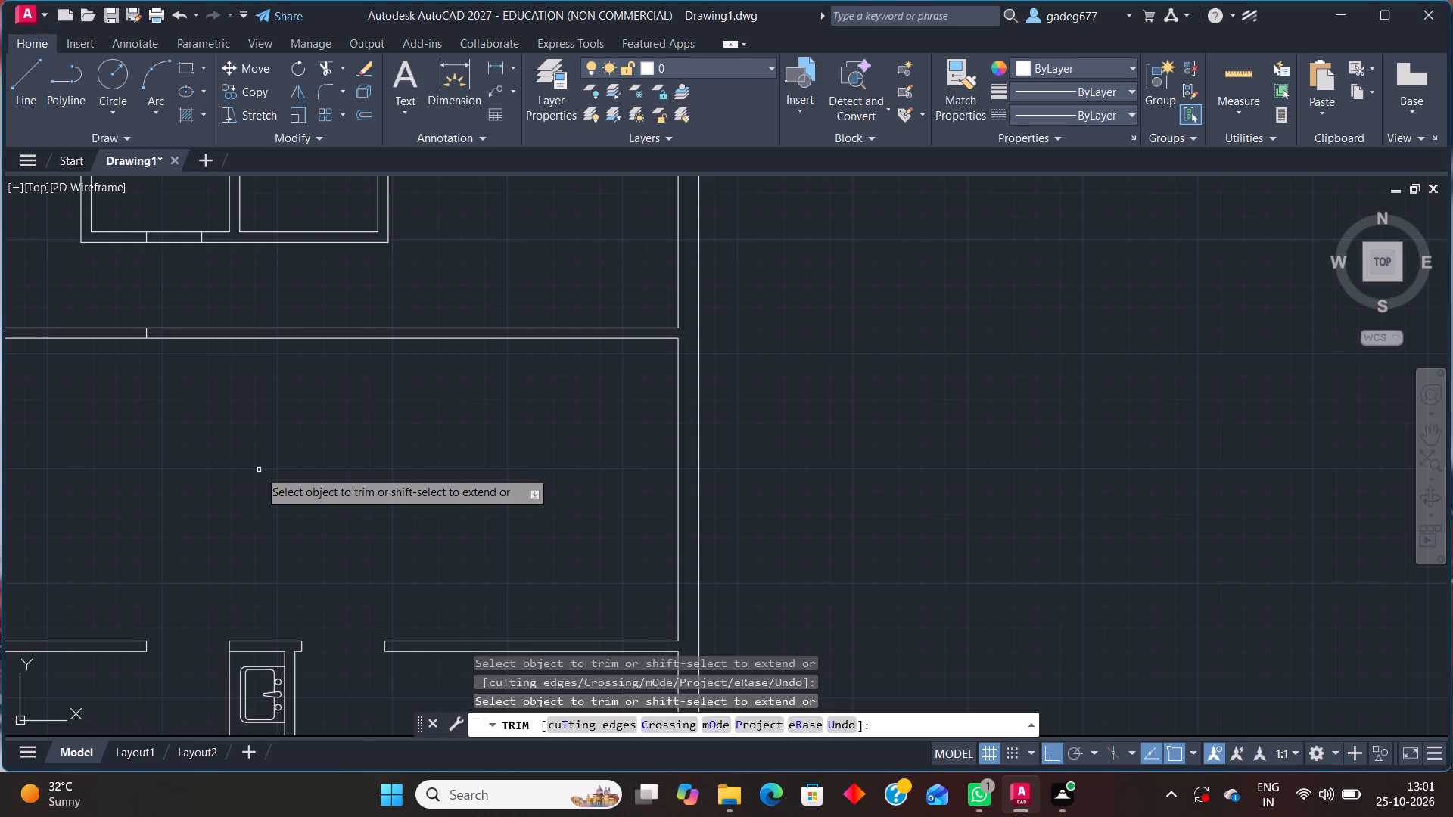
{"action": "key", "text": "Escape"}
Draw a vertical line about 12'-8" long north from the short wall's east end beside the sink, past the long horizontal wall.
{"action": "key", "text": "l"}
{"action": "key", "text": "Return"}
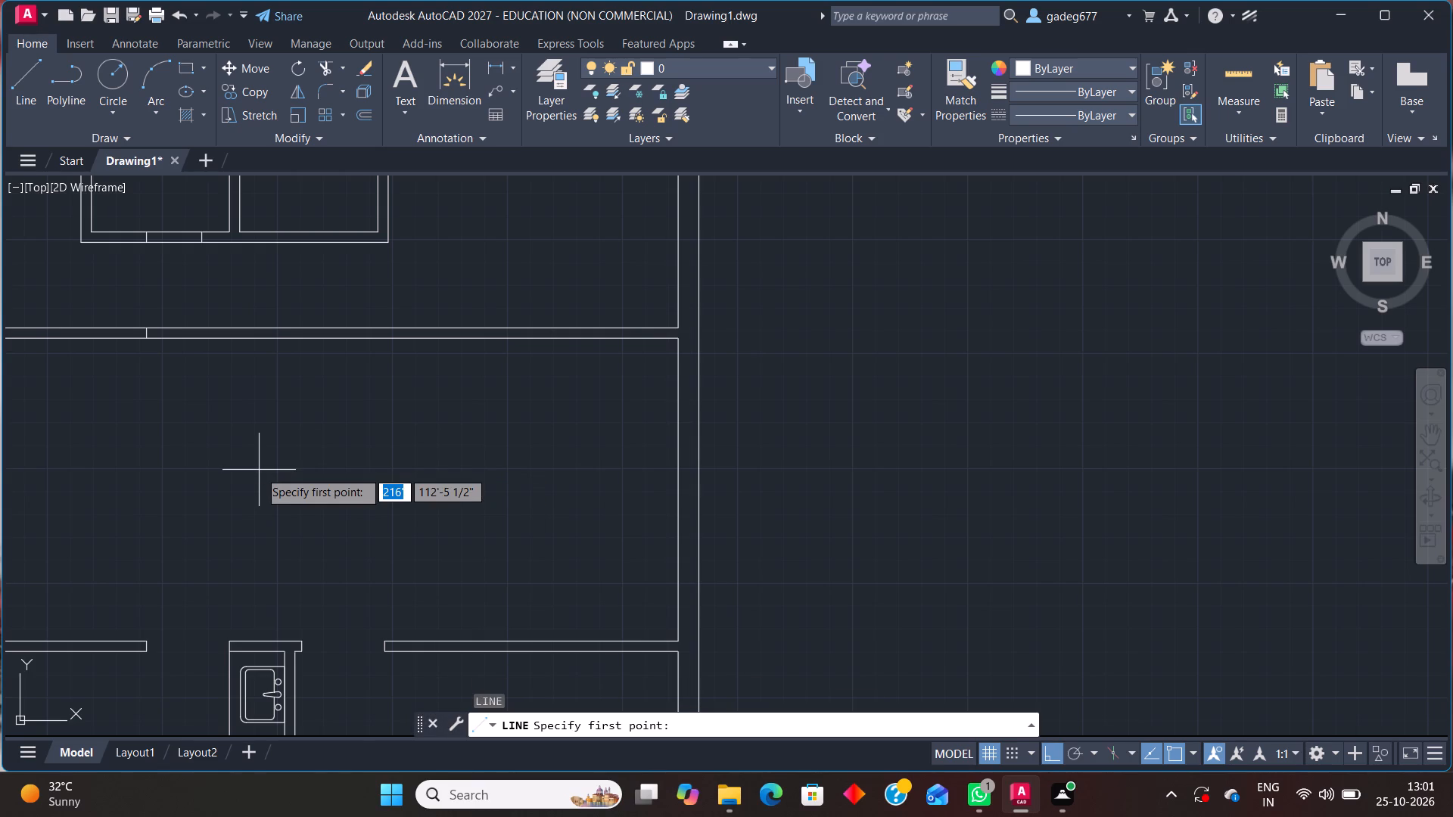
{"action": "left_click", "coordinate": [300, 640]}
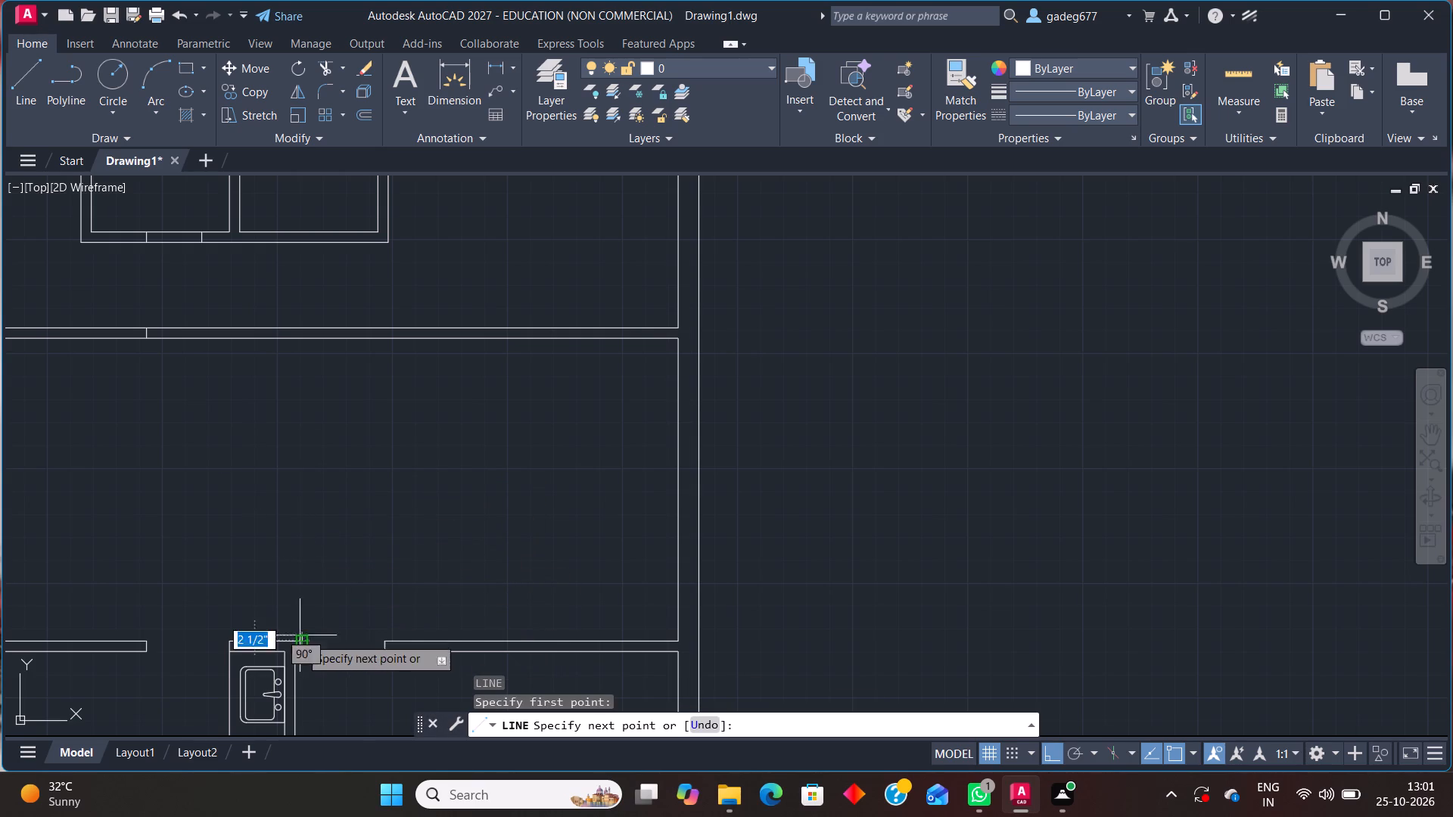
{"action": "left_click", "coordinate": [296, 291]}
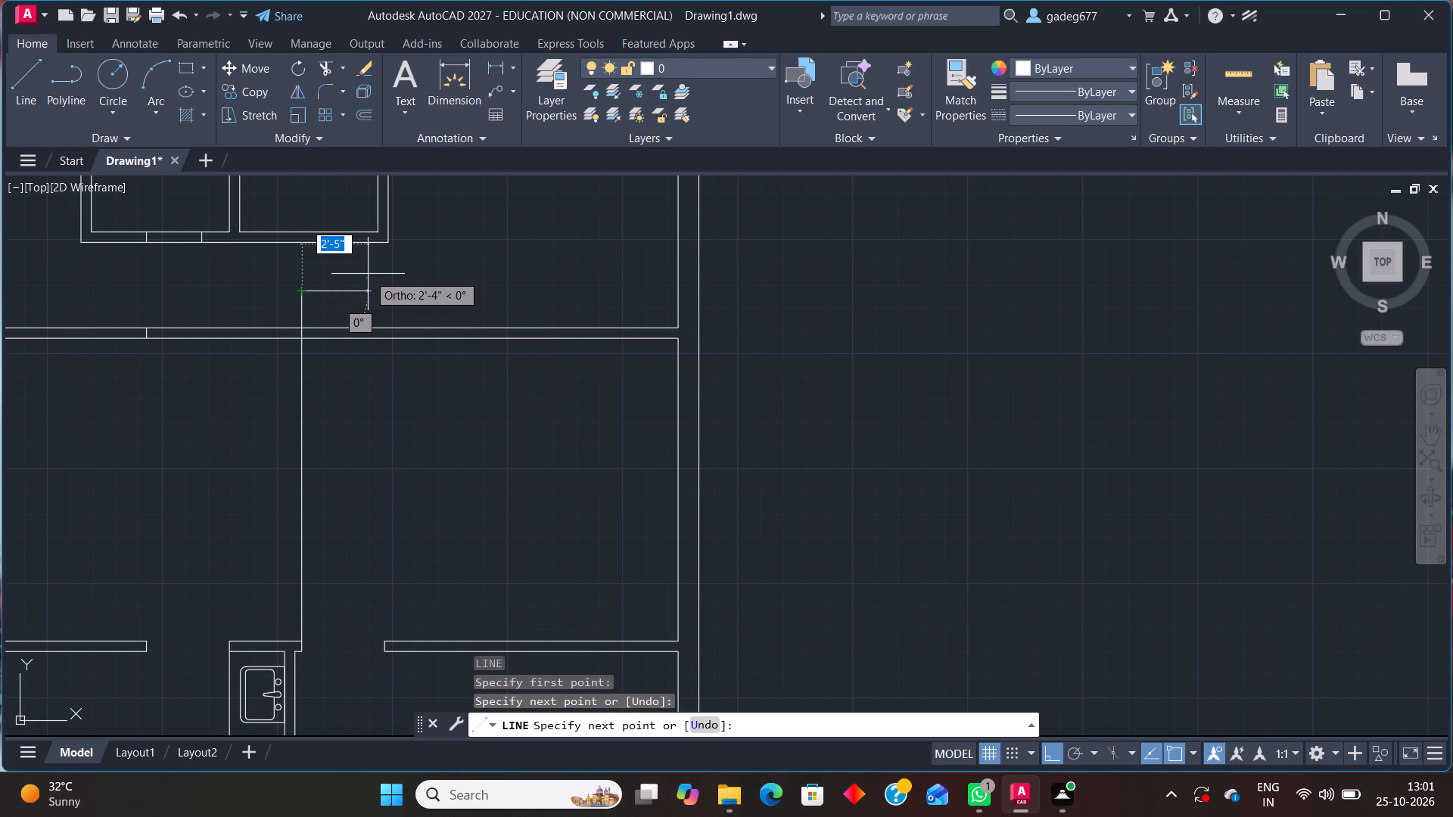
{"action": "key", "text": "Escape"}
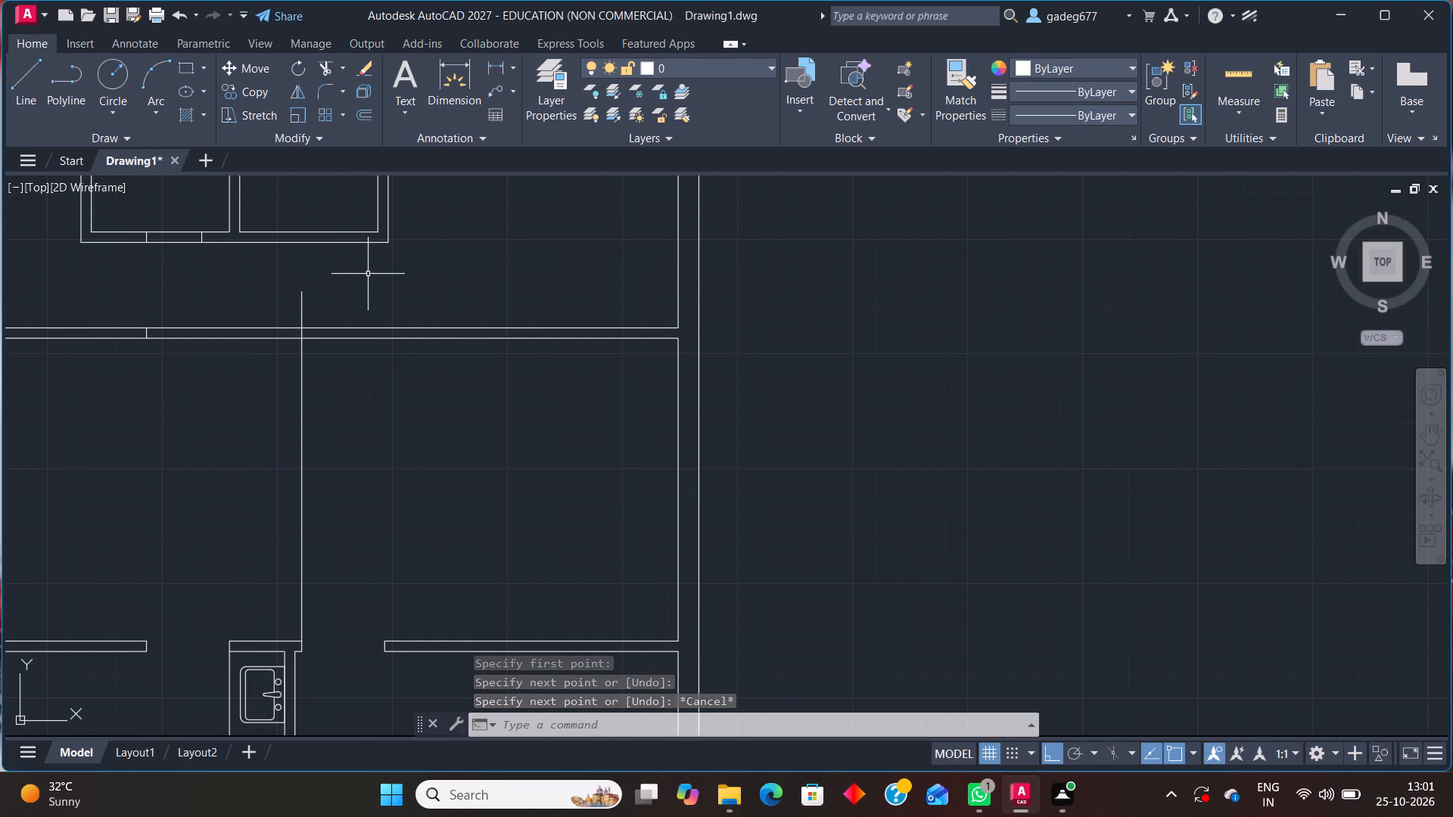
Stretch this vertical line's south end up to the south face of the long horizontal wall.
{"action": "left_click", "coordinate": [301, 438]}
{"action": "left_click", "coordinate": [299, 643]}
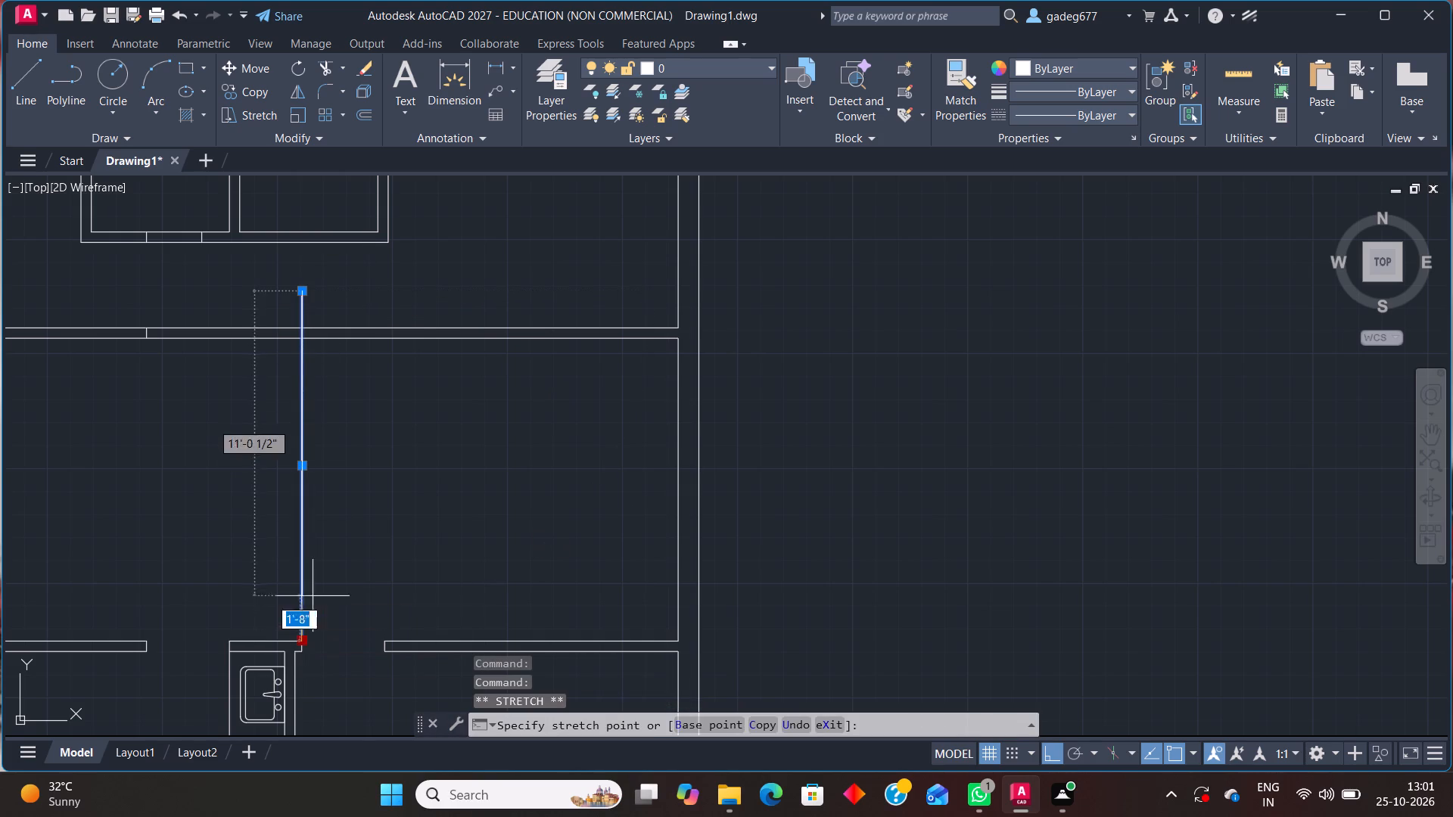
{"action": "scroll", "coordinate": [294, 337], "scroll_direction": "up", "scroll_amount": 2}
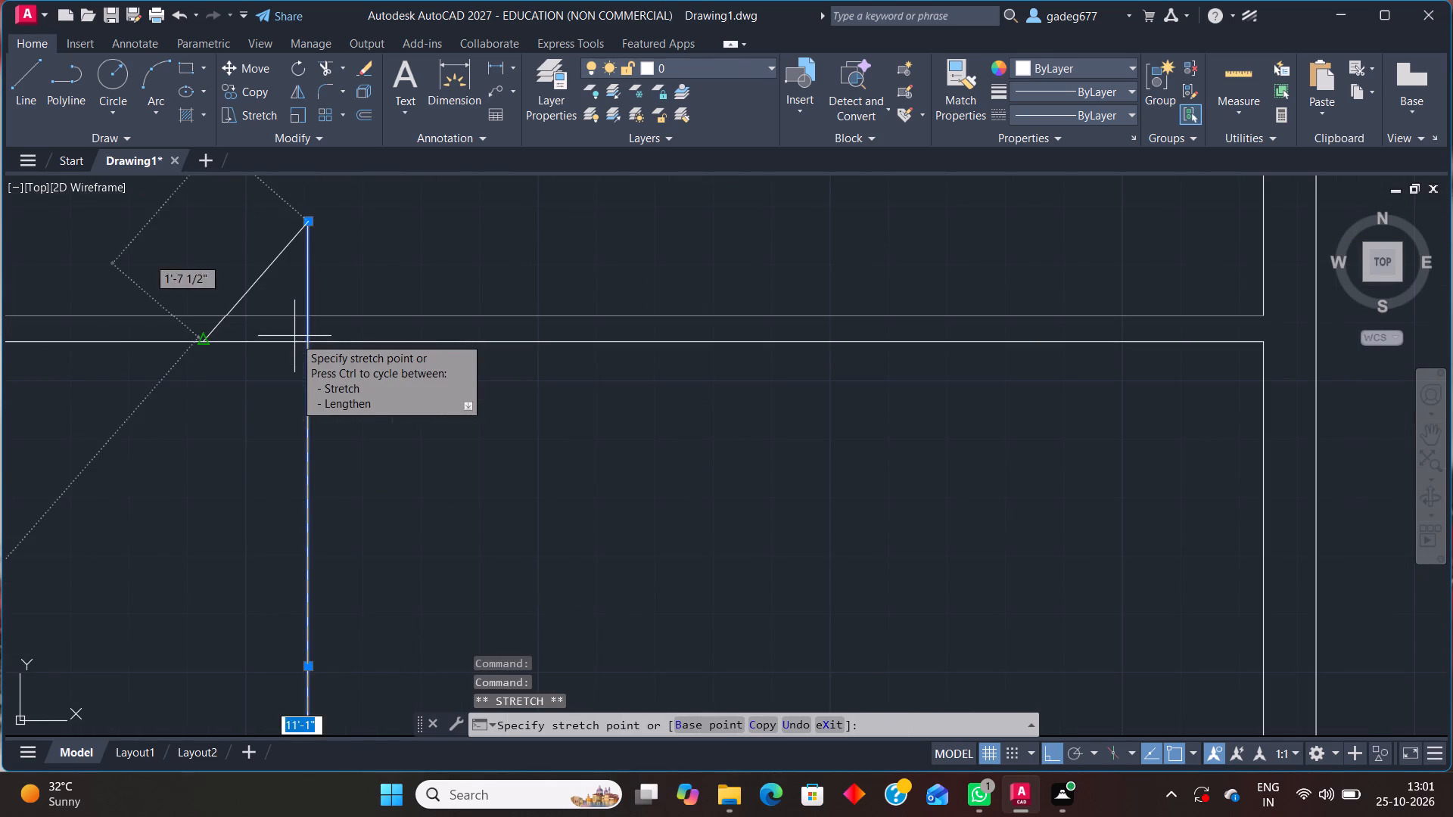
{"action": "left_click", "coordinate": [306, 343]}
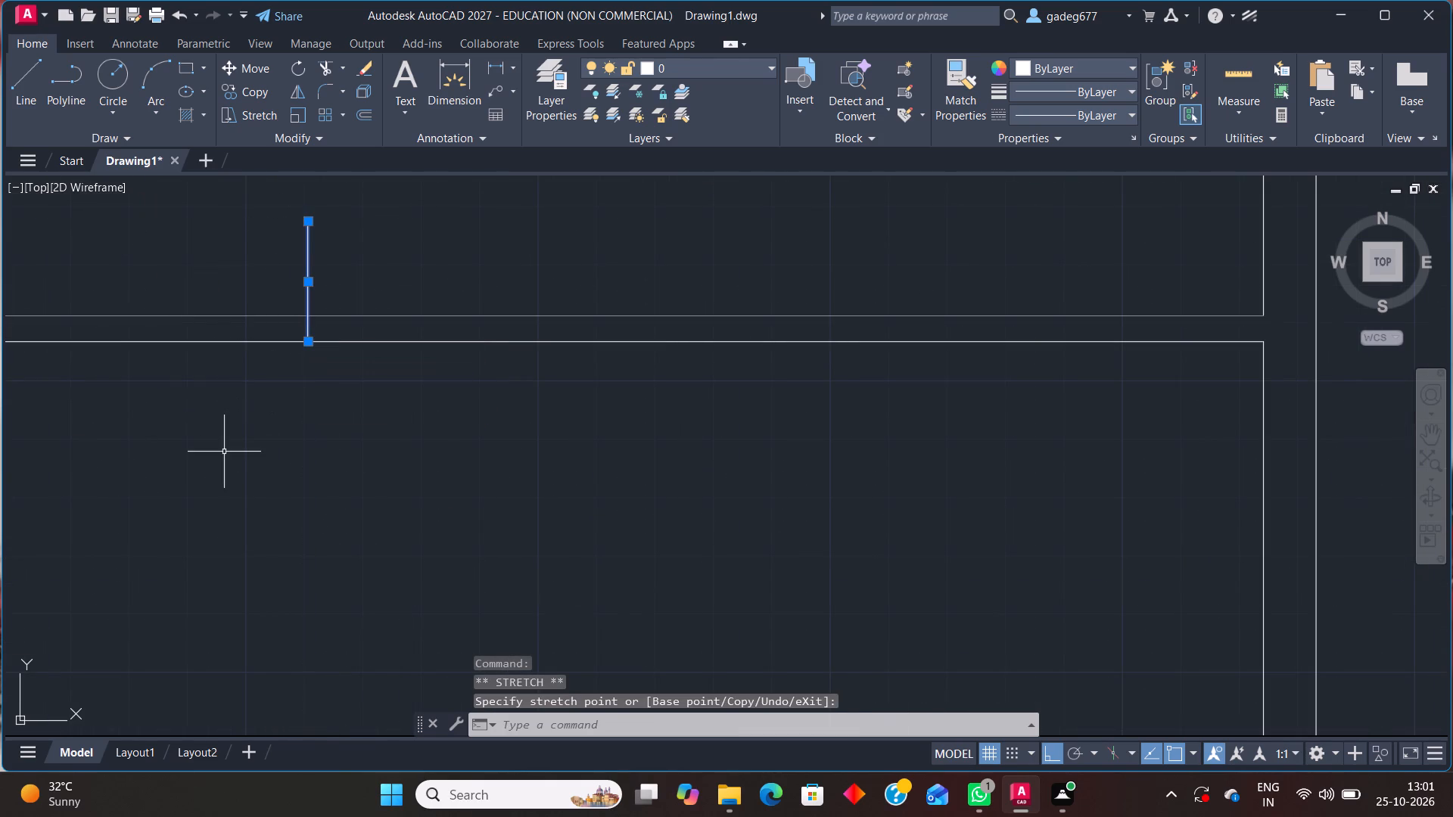
{"action": "scroll", "coordinate": [219, 457], "scroll_direction": "down", "scroll_amount": 2}
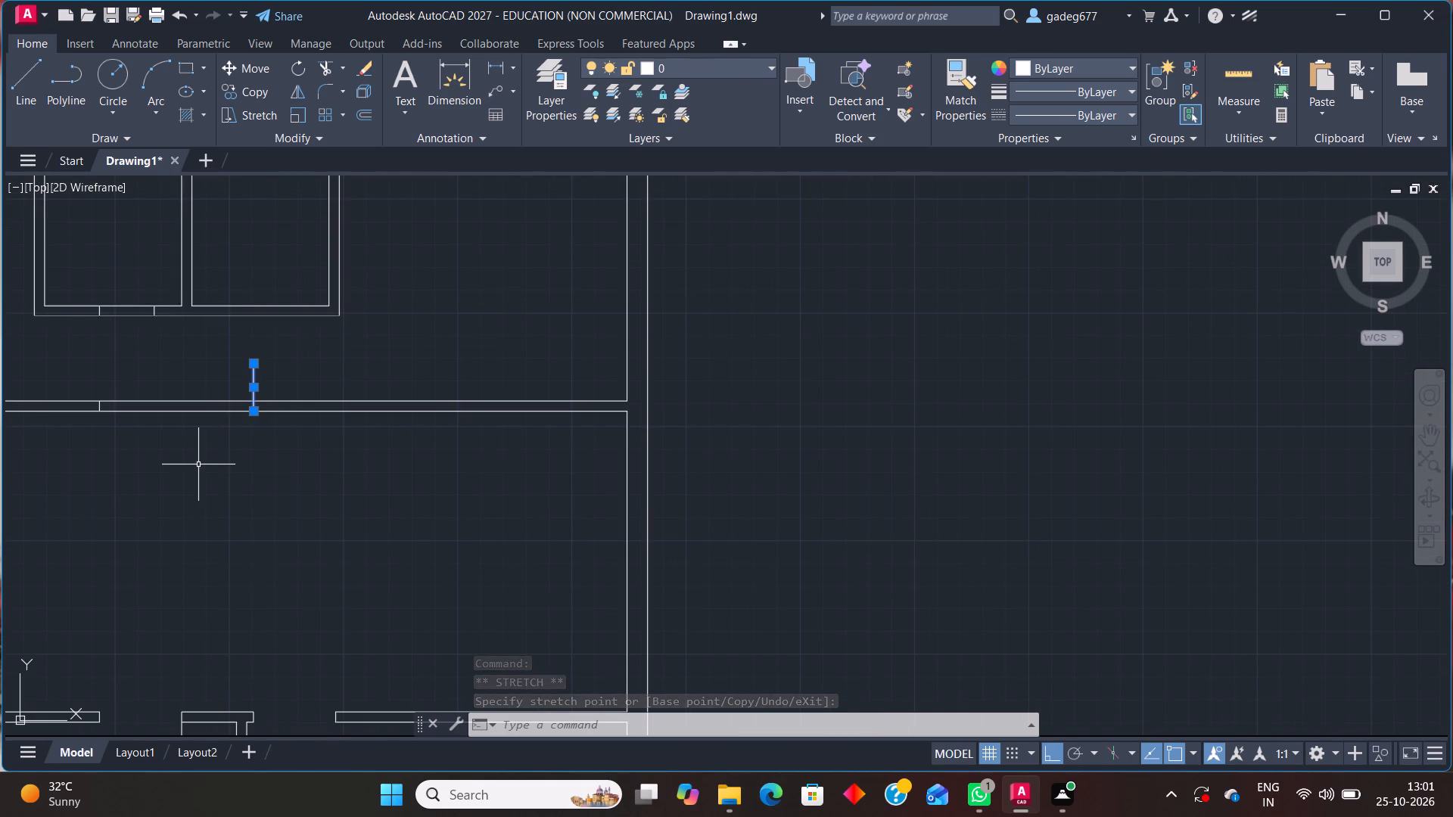
Move the eastern jamb line in the western narrow room's south wall about 10 1/2" east, close to the room's east wall.
{"action": "middle_click_drag", "start_coordinate": [198, 465], "coordinate": [216, 499]}
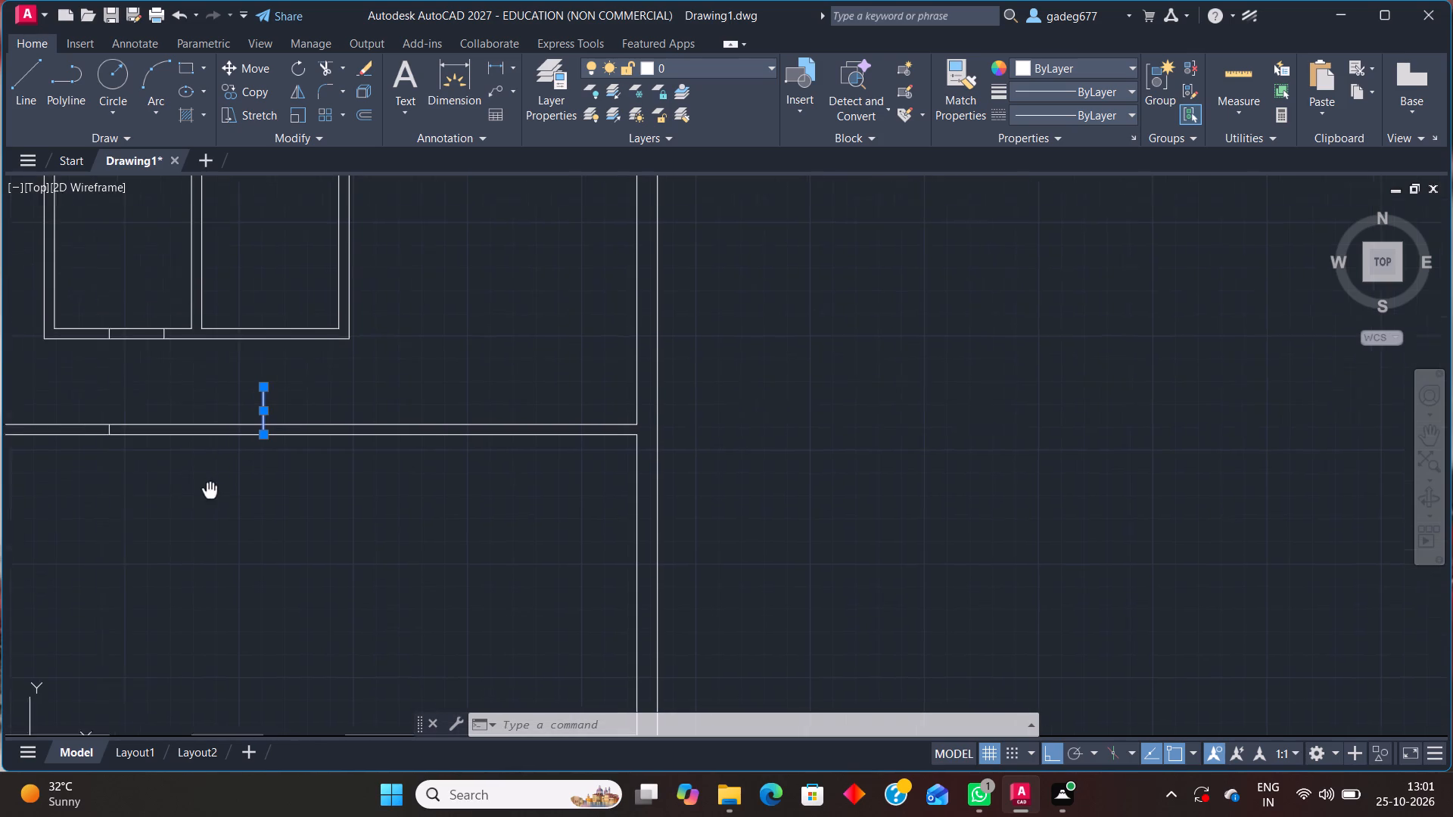
{"action": "middle_click_drag", "start_coordinate": [216, 499], "coordinate": [238, 514]}
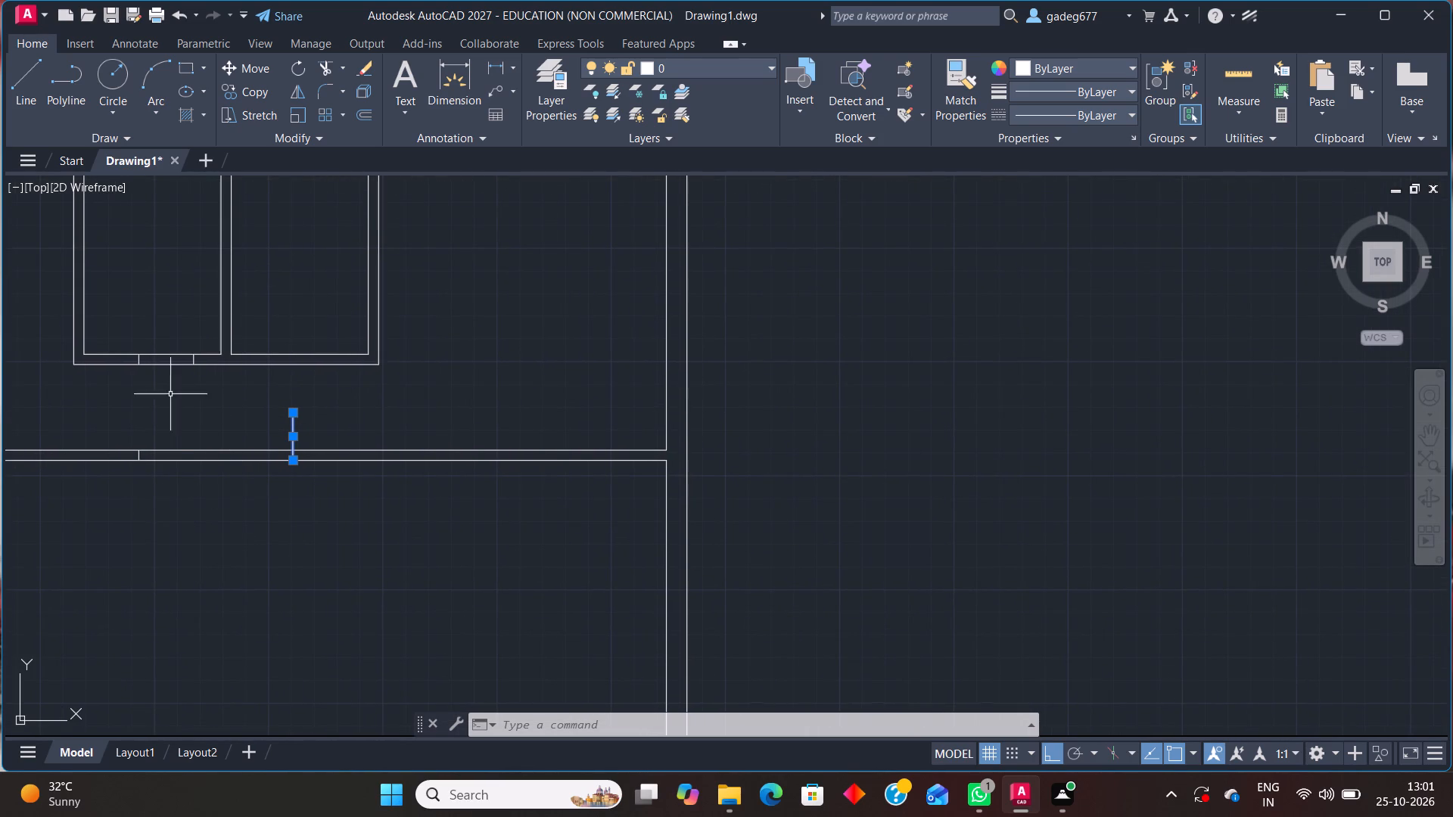
{"action": "scroll", "coordinate": [148, 359], "scroll_direction": "up", "scroll_amount": 2}
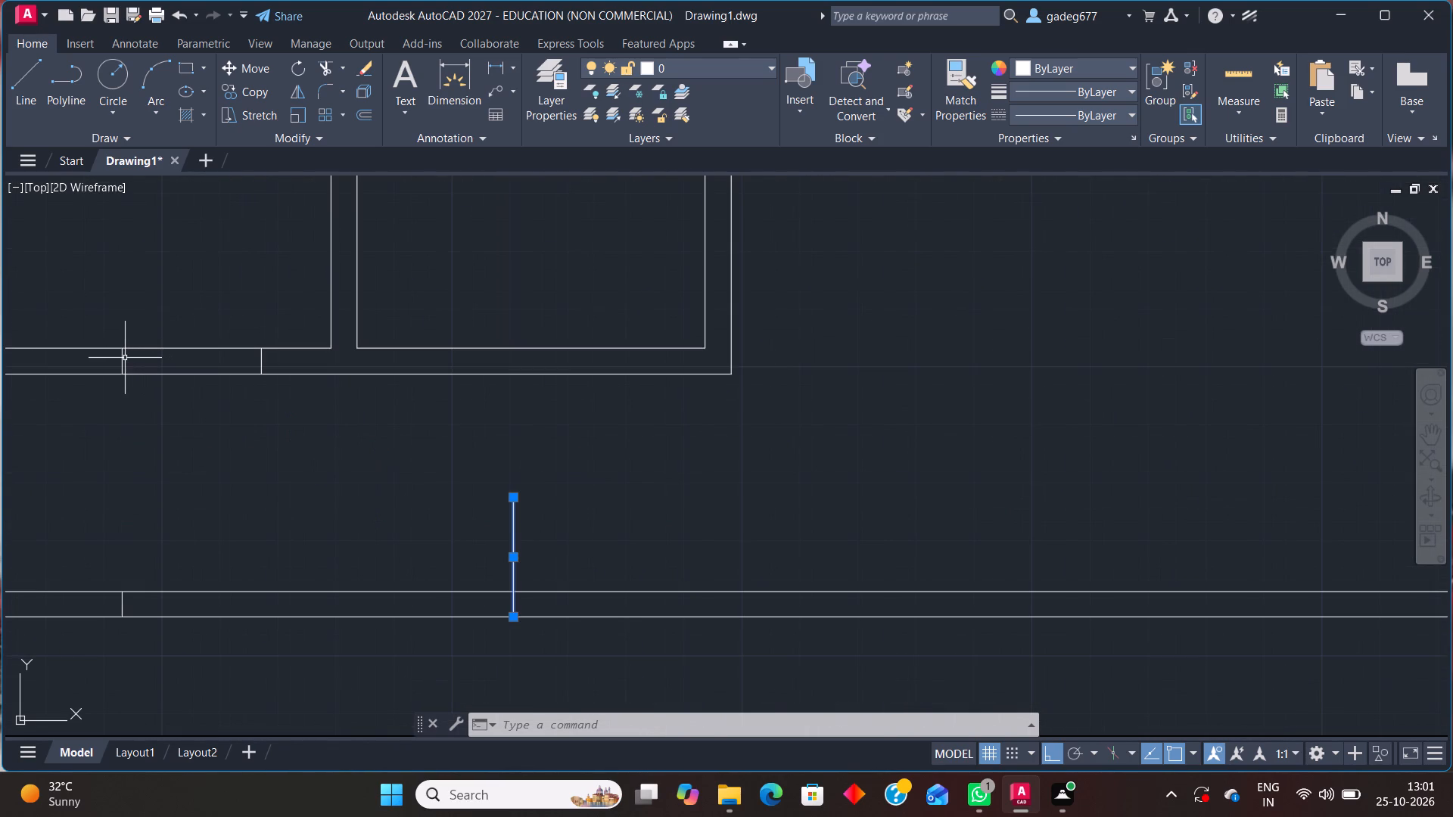
{"action": "key", "text": "Escape"}
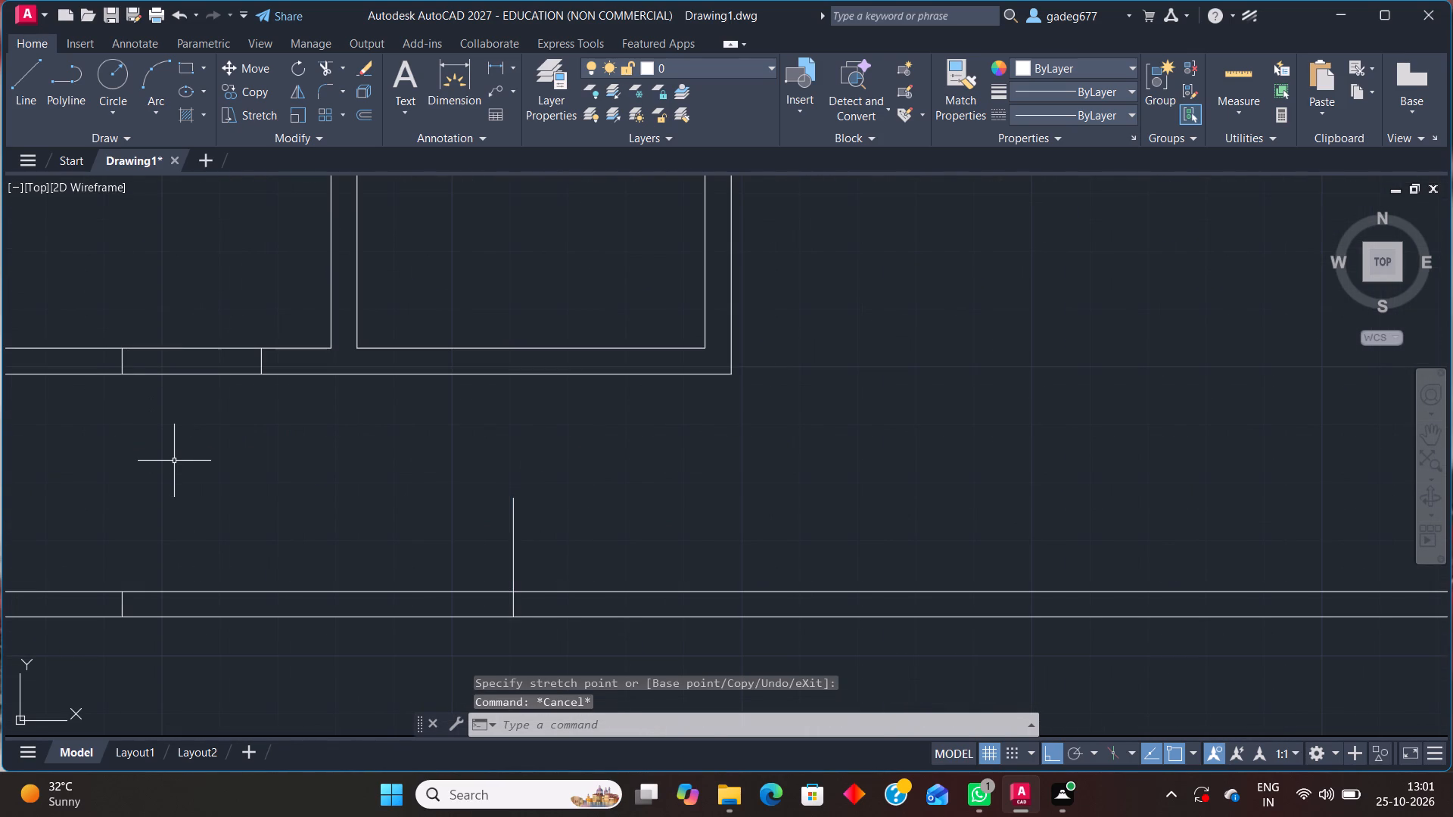
{"action": "left_click", "coordinate": [263, 359]}
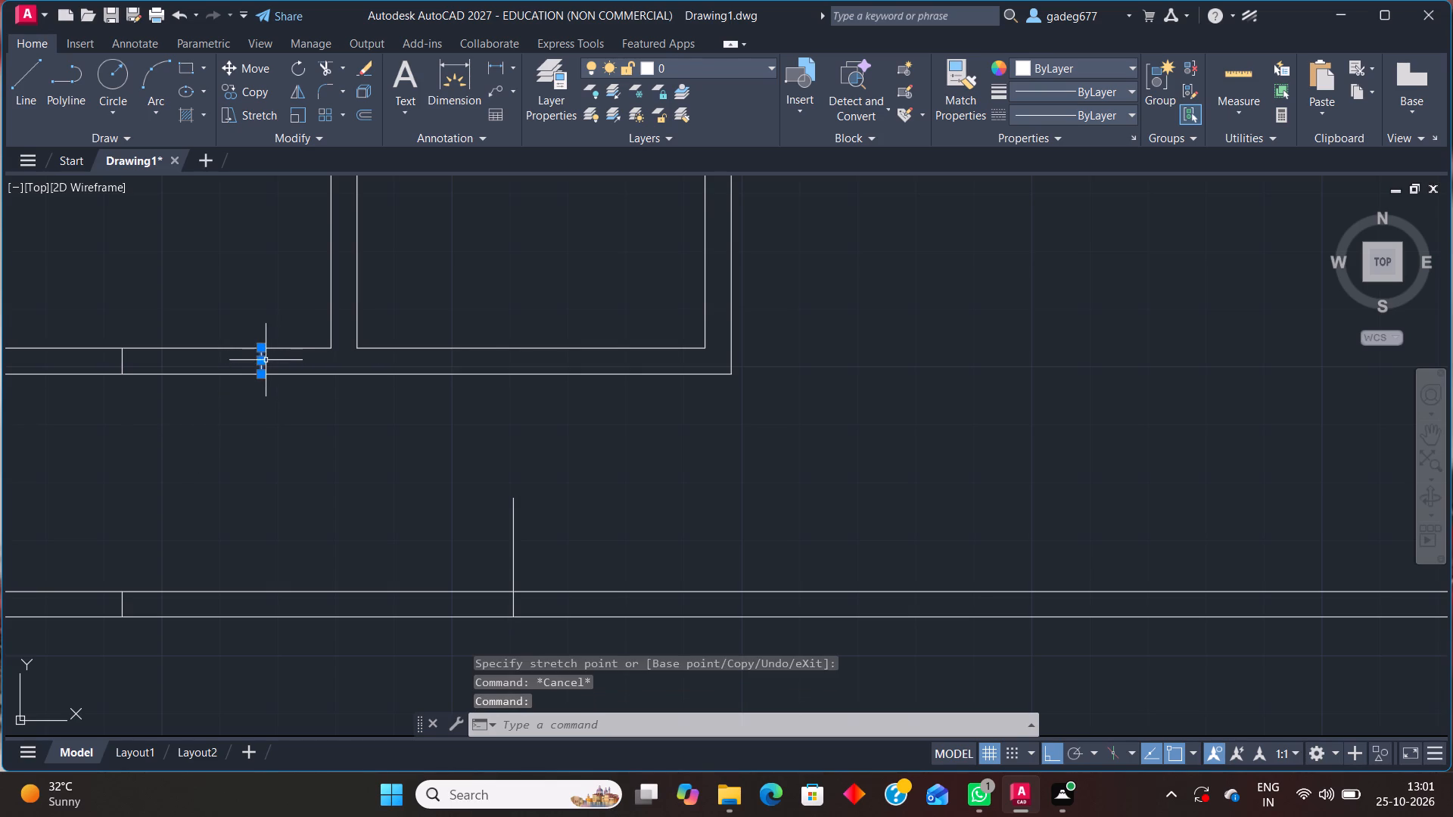
{"action": "left_click", "coordinate": [249, 71]}
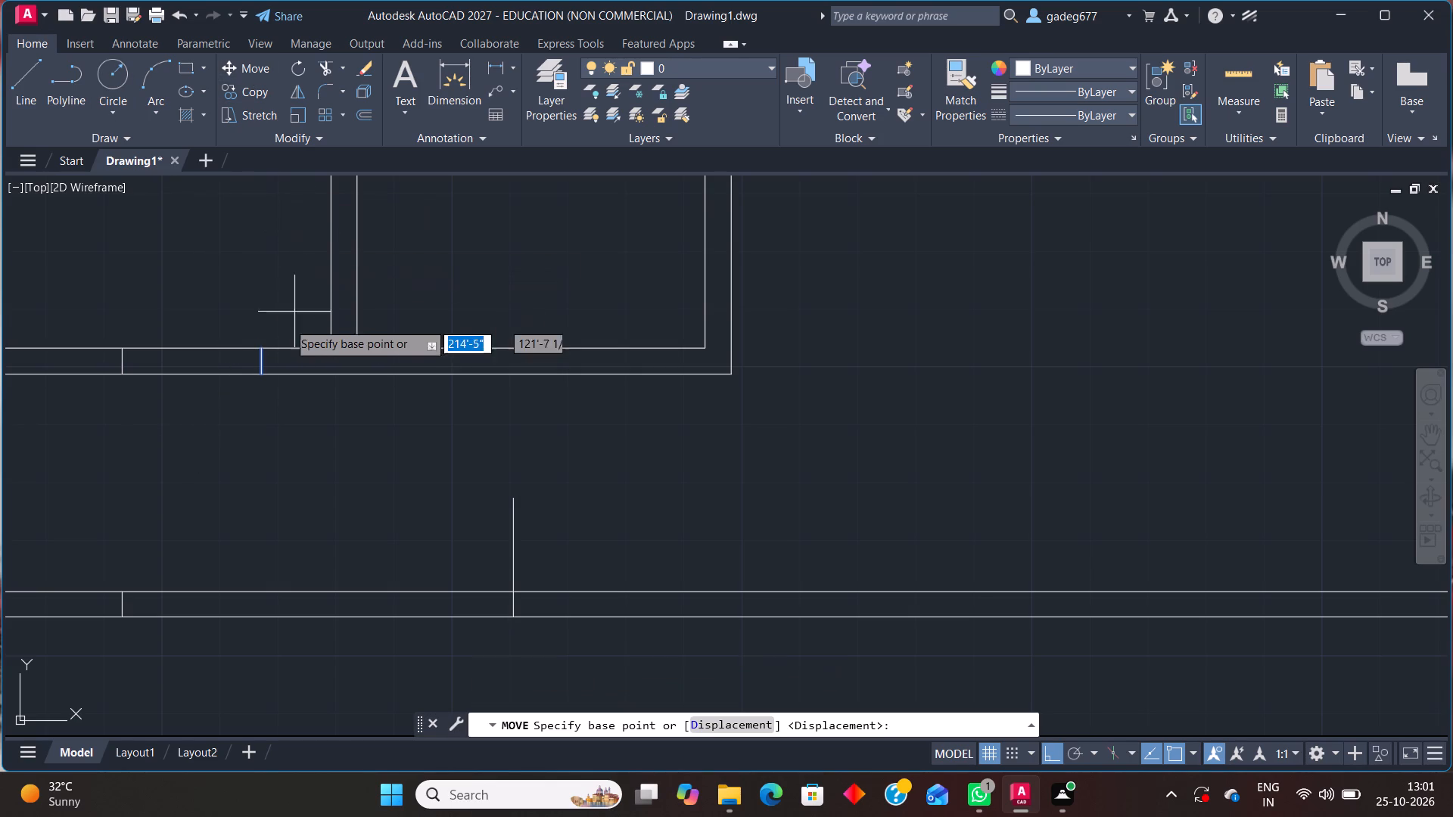
{"action": "left_click", "coordinate": [259, 363]}
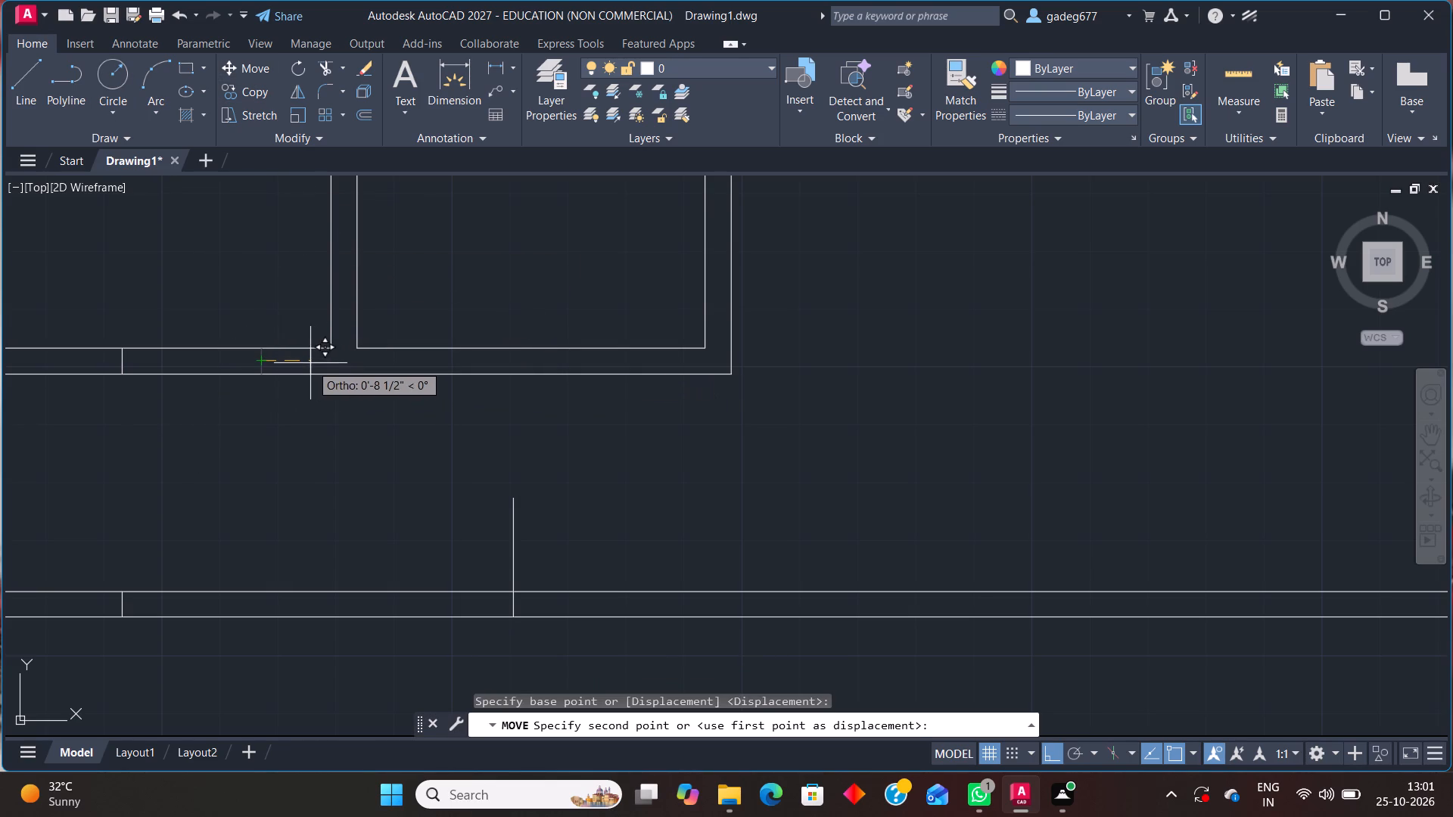
{"action": "scroll", "coordinate": [310, 363], "scroll_direction": "up", "scroll_amount": 2}
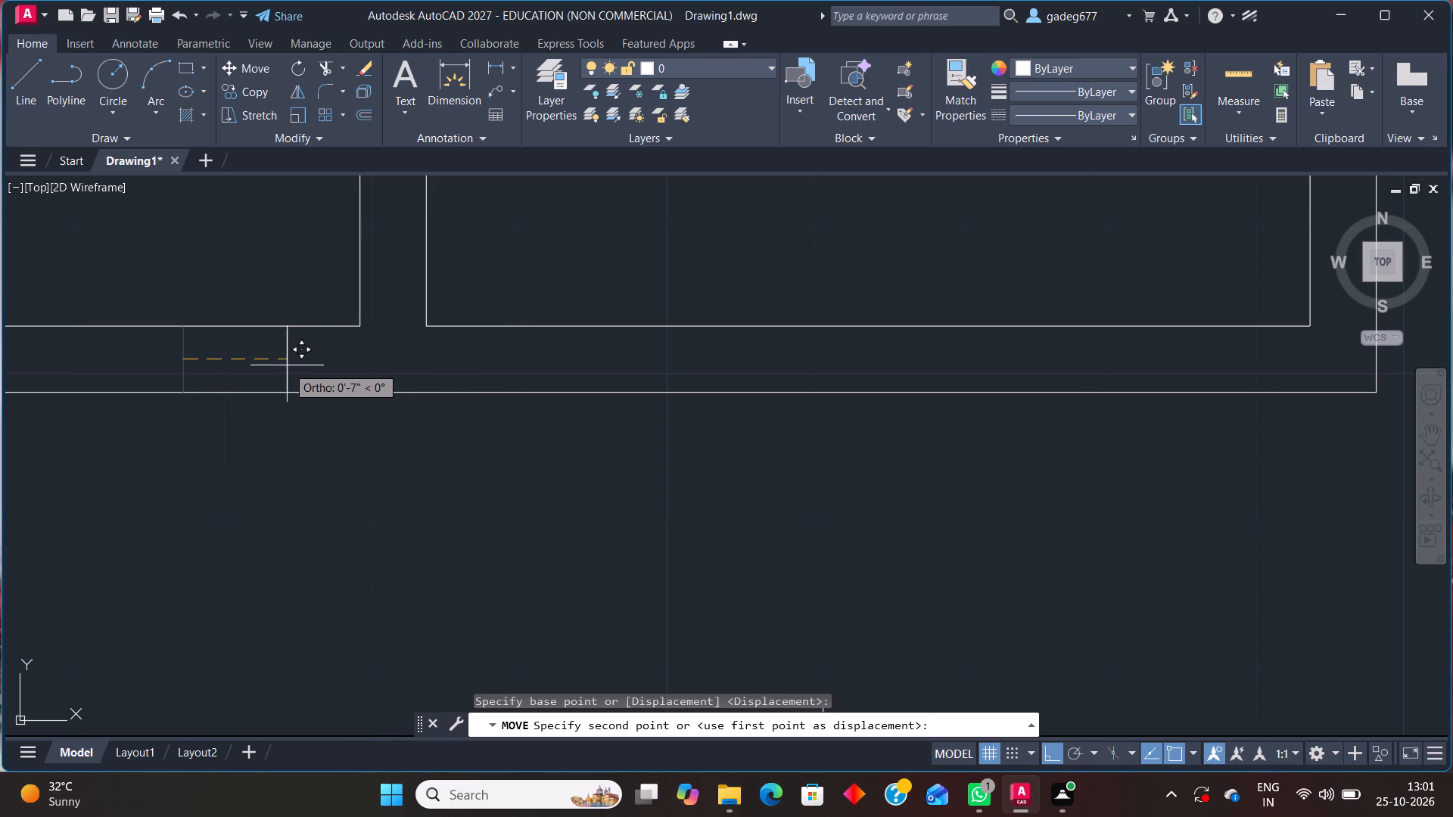
{"action": "left_click", "coordinate": [340, 356]}
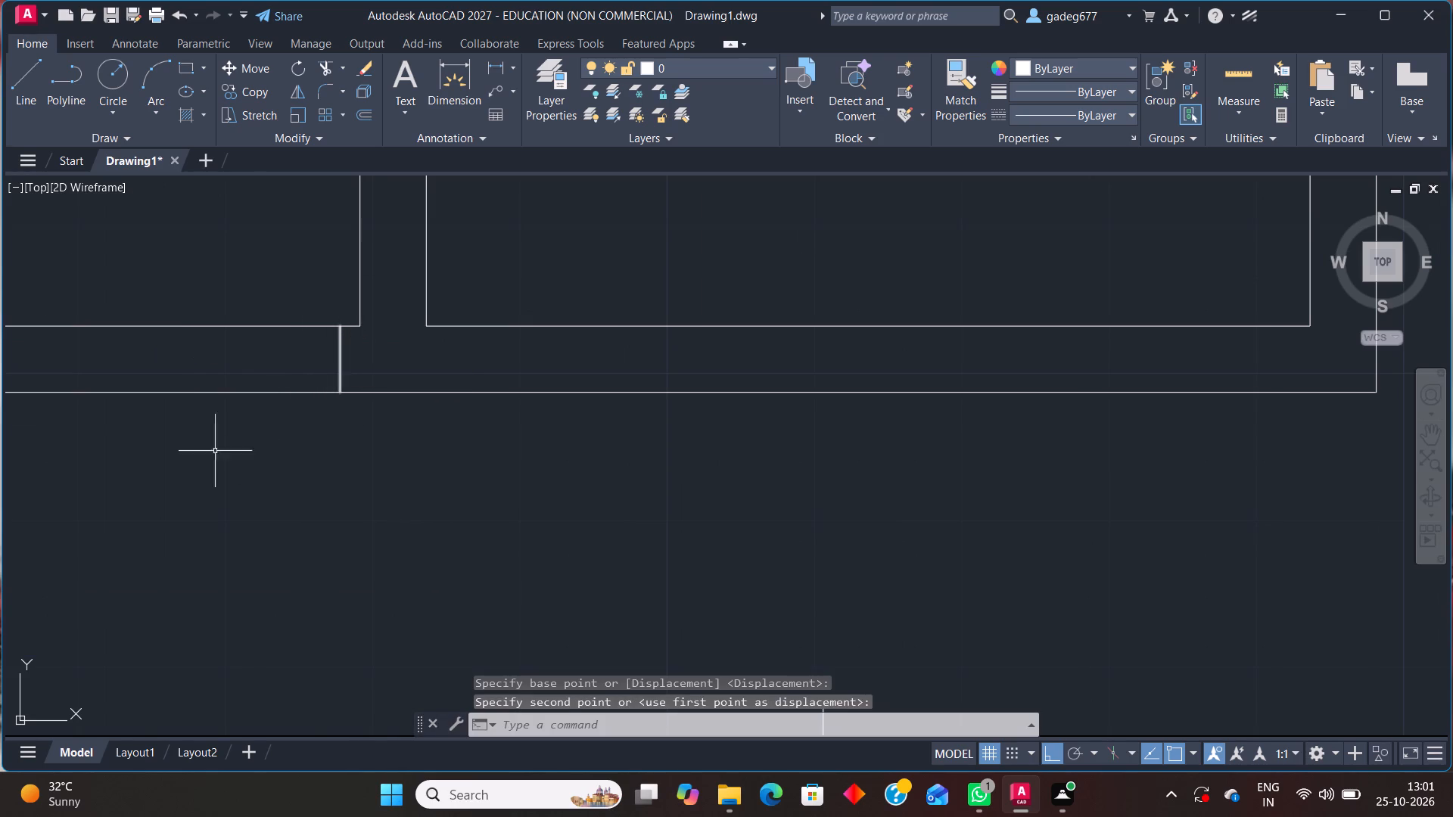
Trim open the long horizontal wall between its jamb line and the vertical line to the east, removing that line's stub north of the wall.
{"action": "scroll", "coordinate": [187, 474], "scroll_direction": "down", "scroll_amount": 4}
{"action": "middle_click_drag", "start_coordinate": [172, 507], "coordinate": [267, 467]}
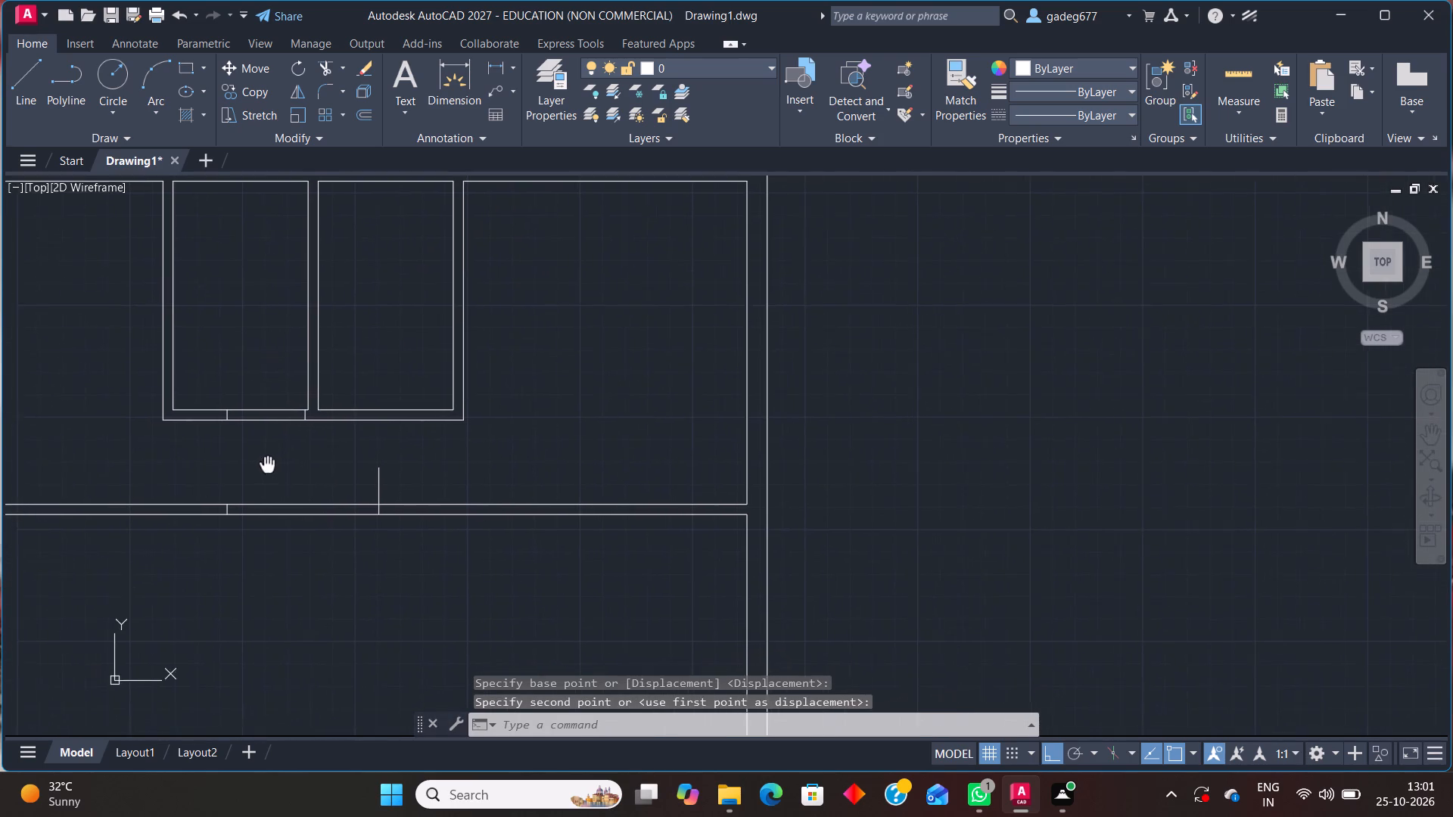
{"action": "middle_click_drag", "start_coordinate": [267, 467], "coordinate": [268, 466]}
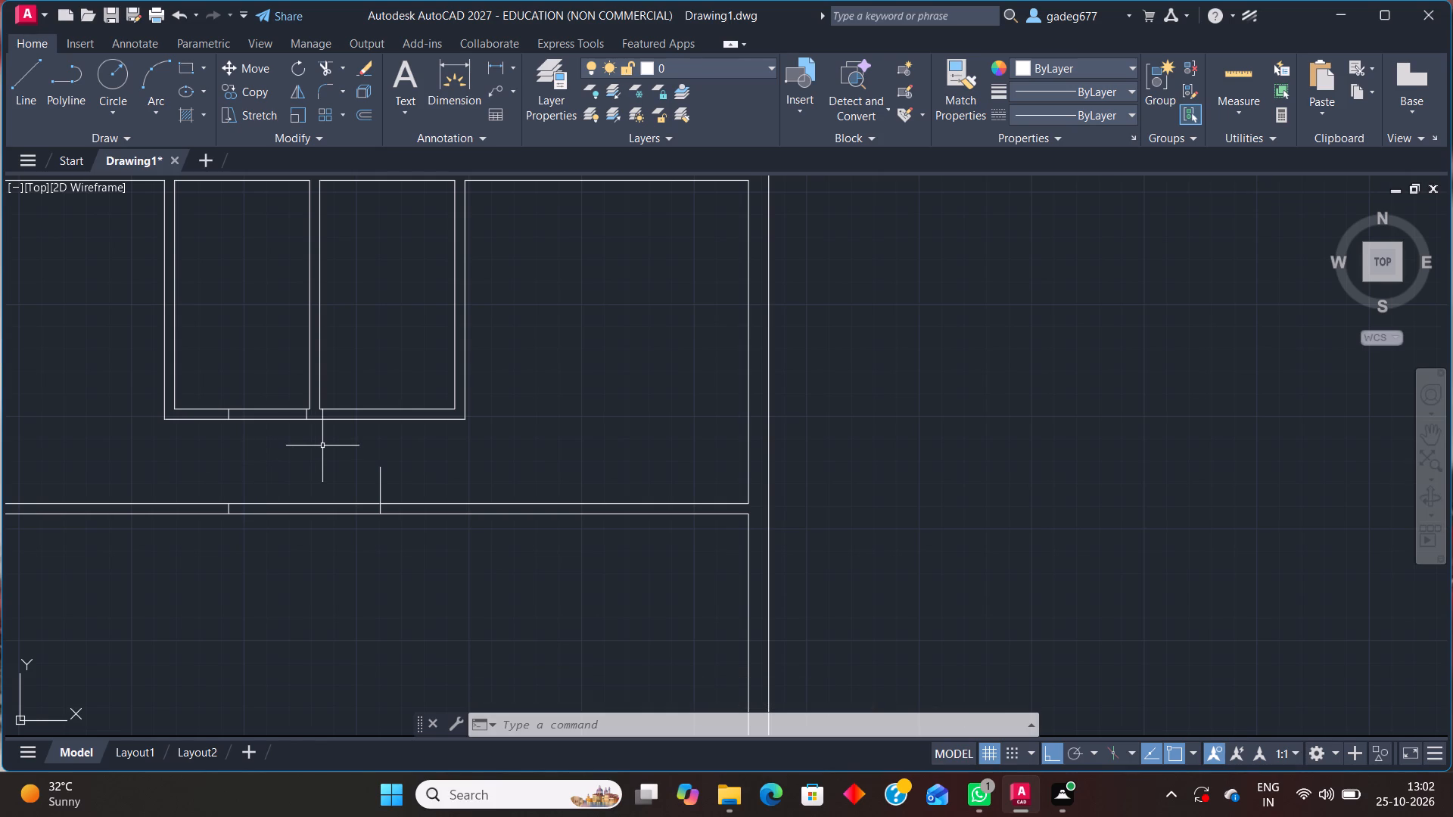
{"action": "type", "text": "tr"}
{"action": "key", "text": "Return"}
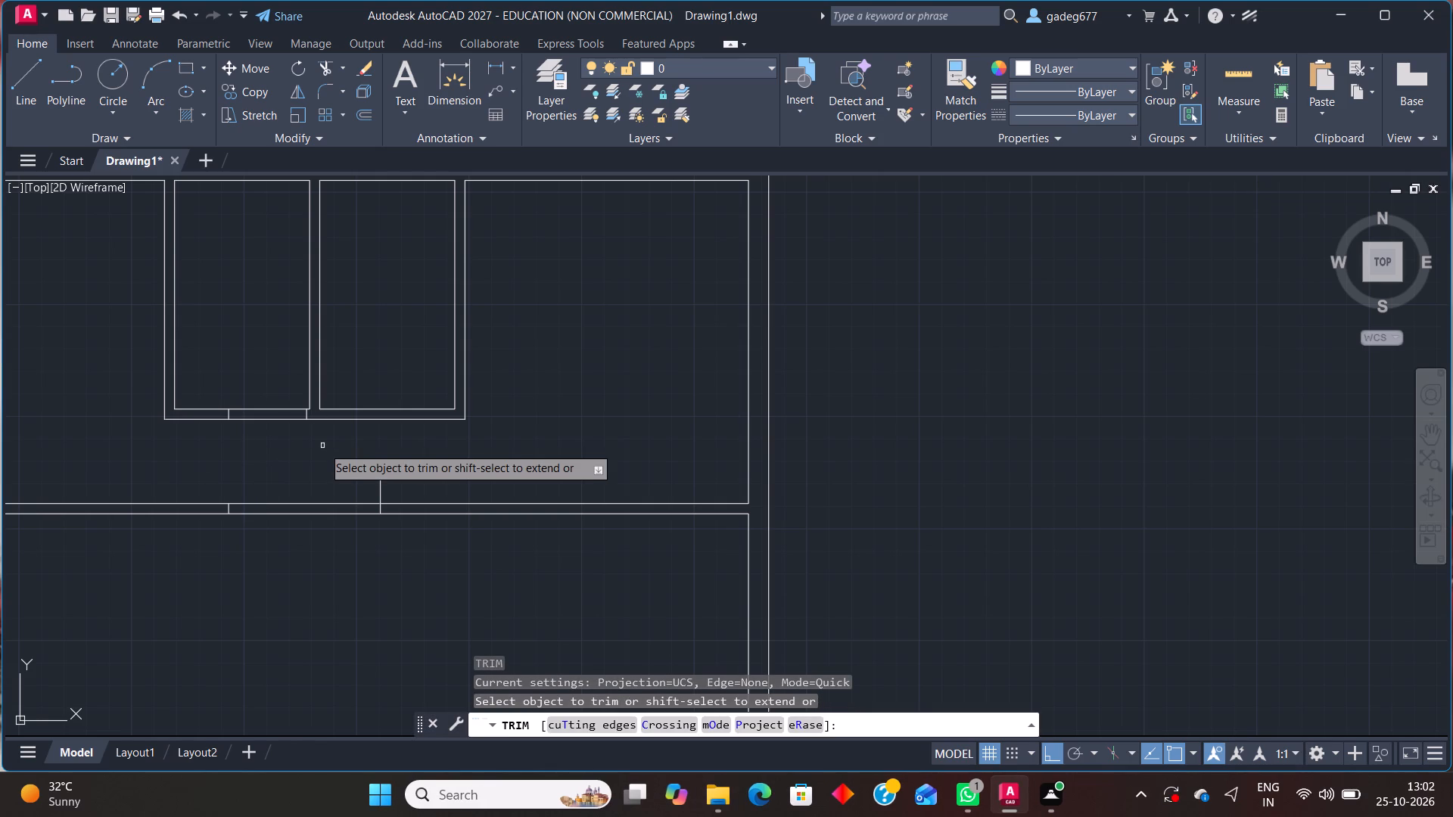
{"action": "left_click", "coordinate": [319, 441]}
{"action": "left_click", "coordinate": [322, 596]}
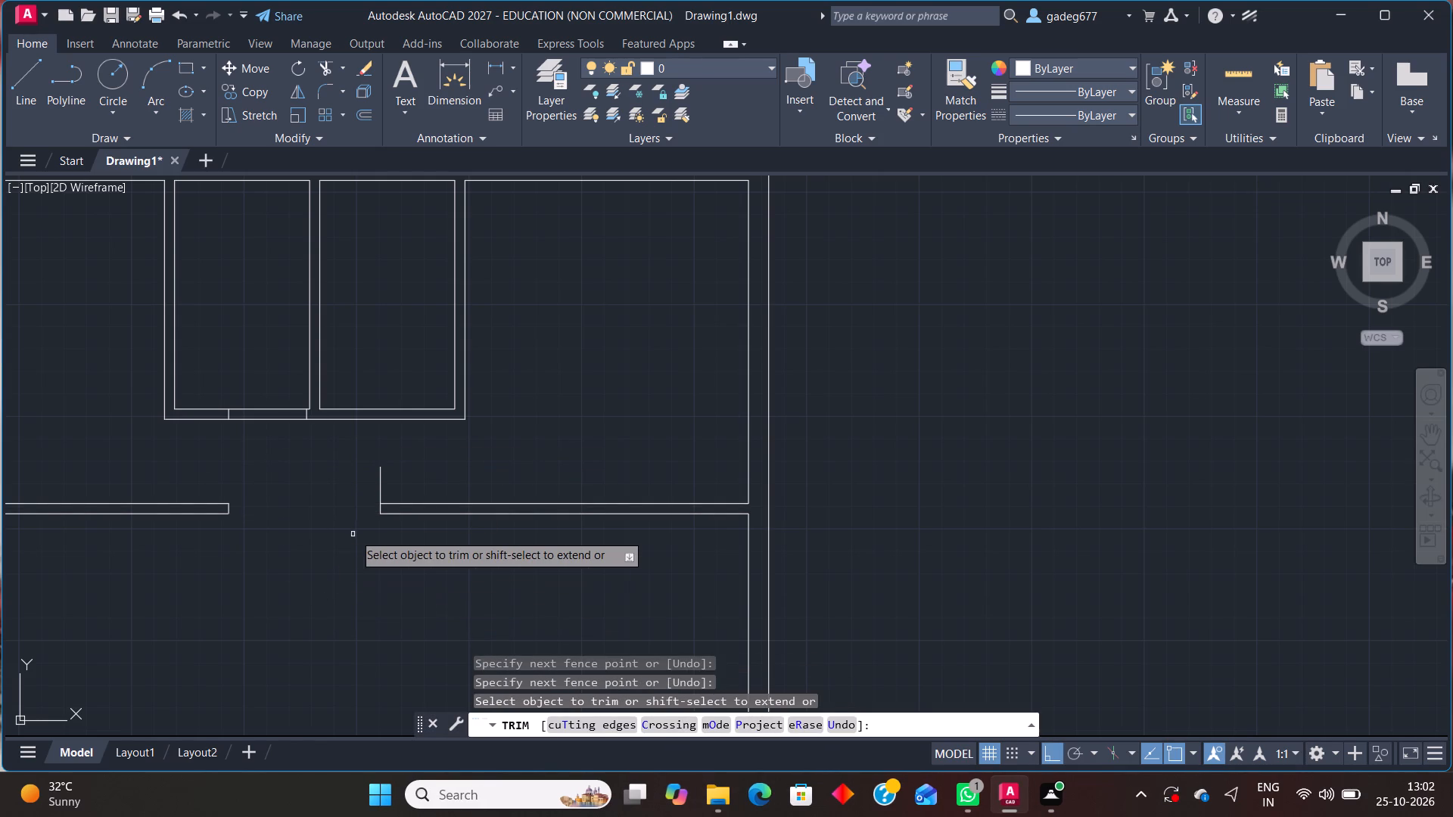
{"action": "left_click", "coordinate": [352, 484]}
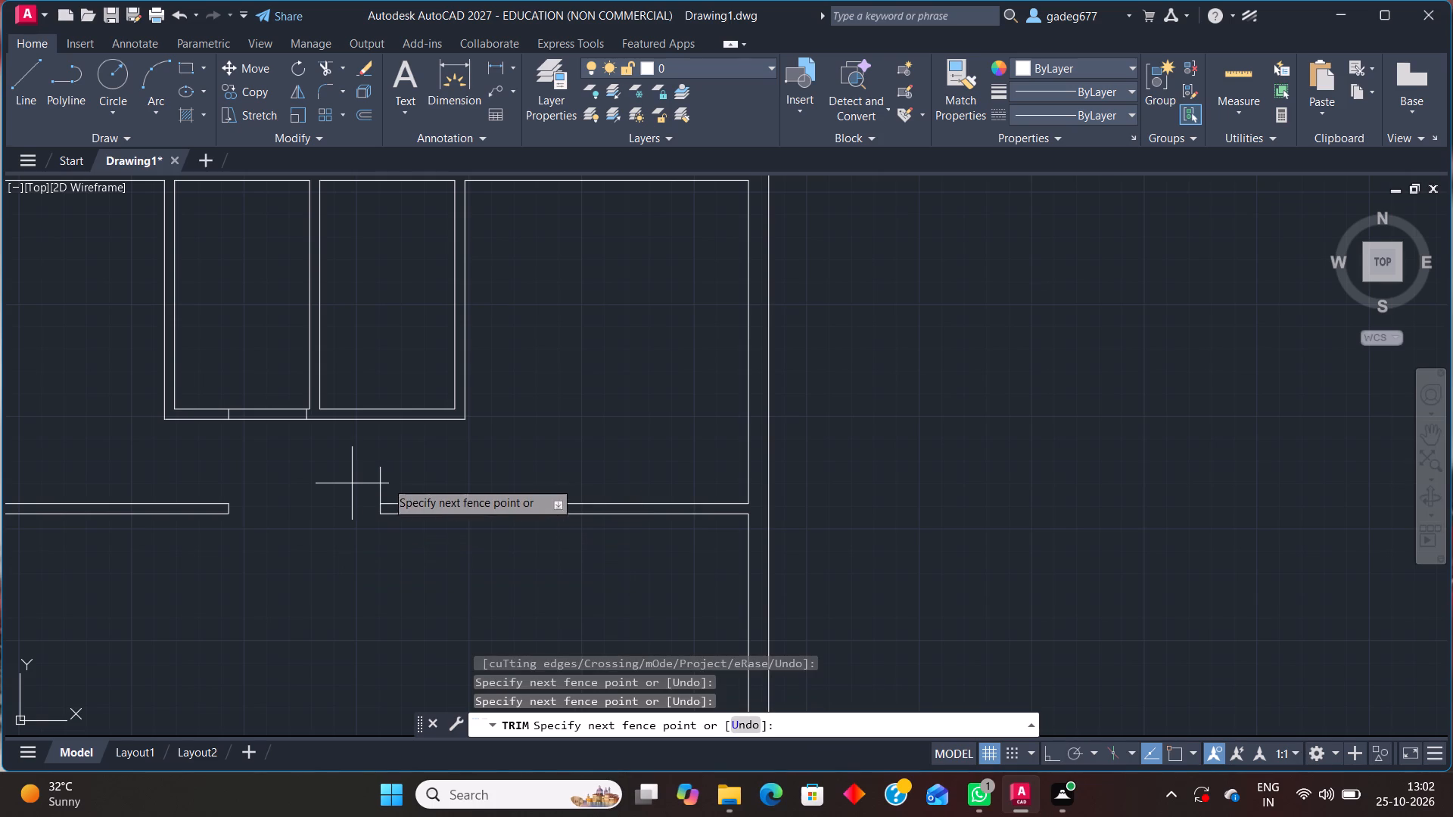
{"action": "left_click", "coordinate": [419, 482]}
{"action": "scroll", "coordinate": [288, 547], "scroll_direction": "down", "scroll_amount": 1}
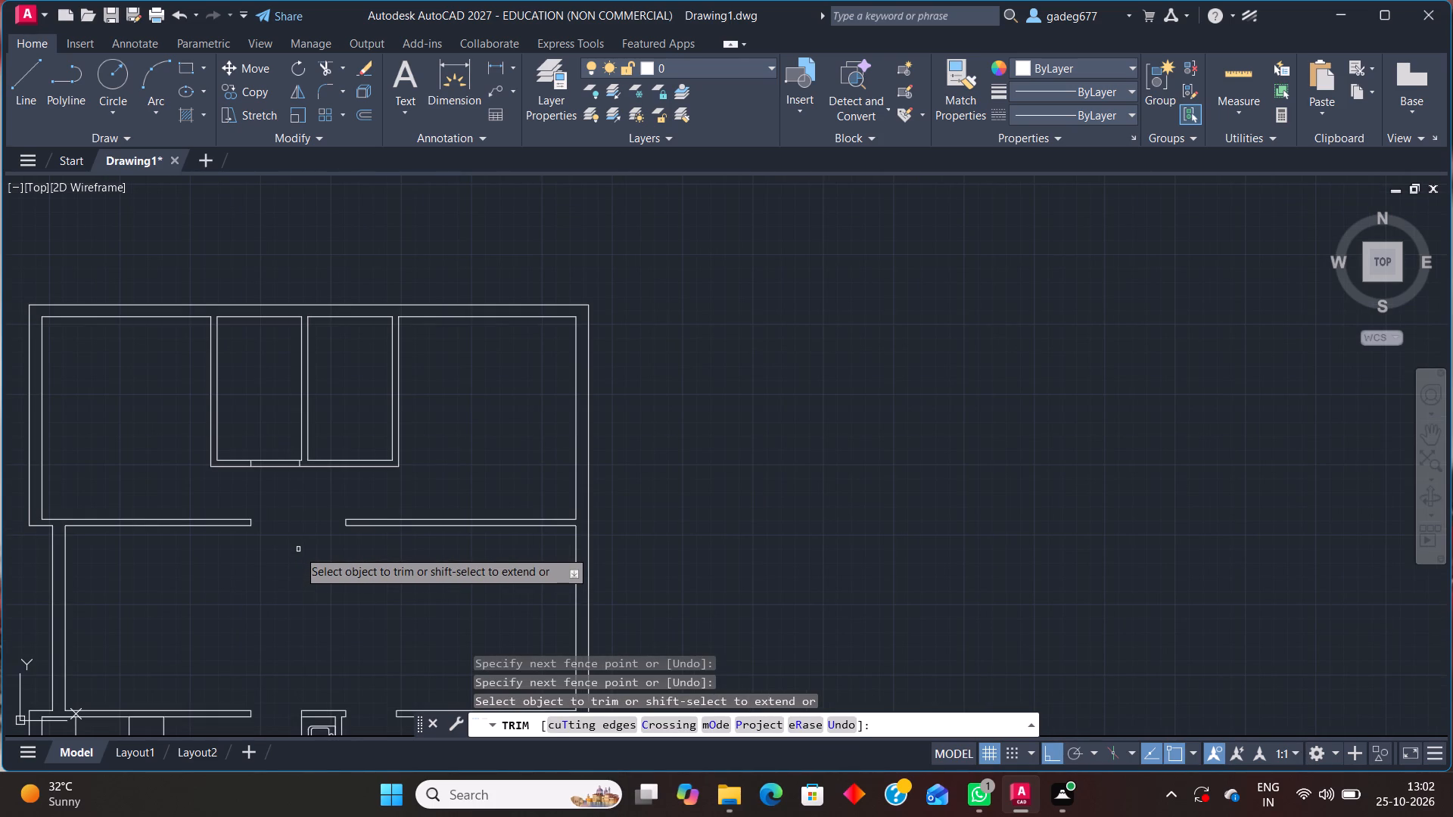
{"action": "key", "text": "Escape"}
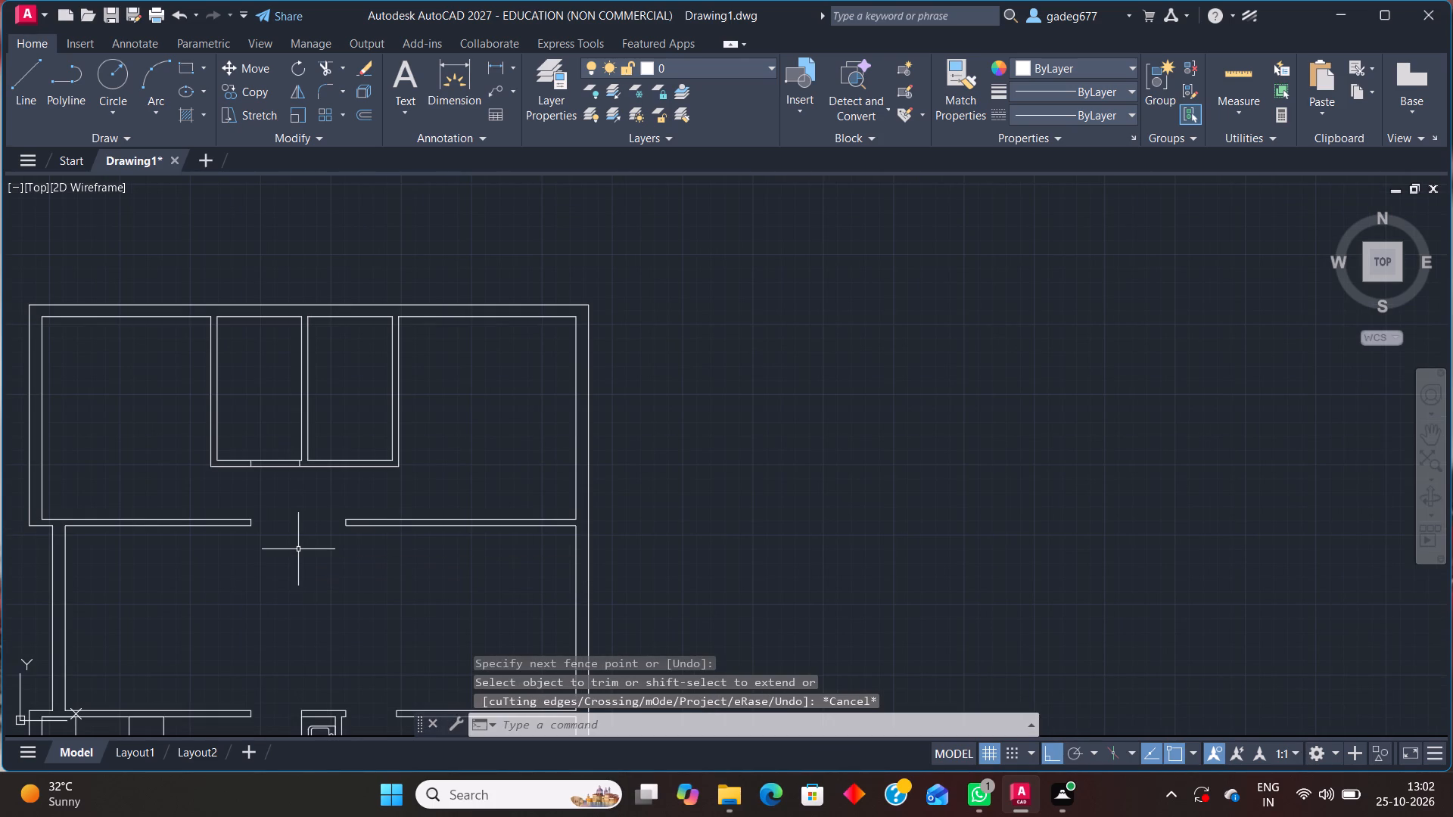
Move the western jamb line in the western narrow room's south wall about 7" east.
{"action": "scroll", "coordinate": [261, 466], "scroll_direction": "up", "scroll_amount": 4}
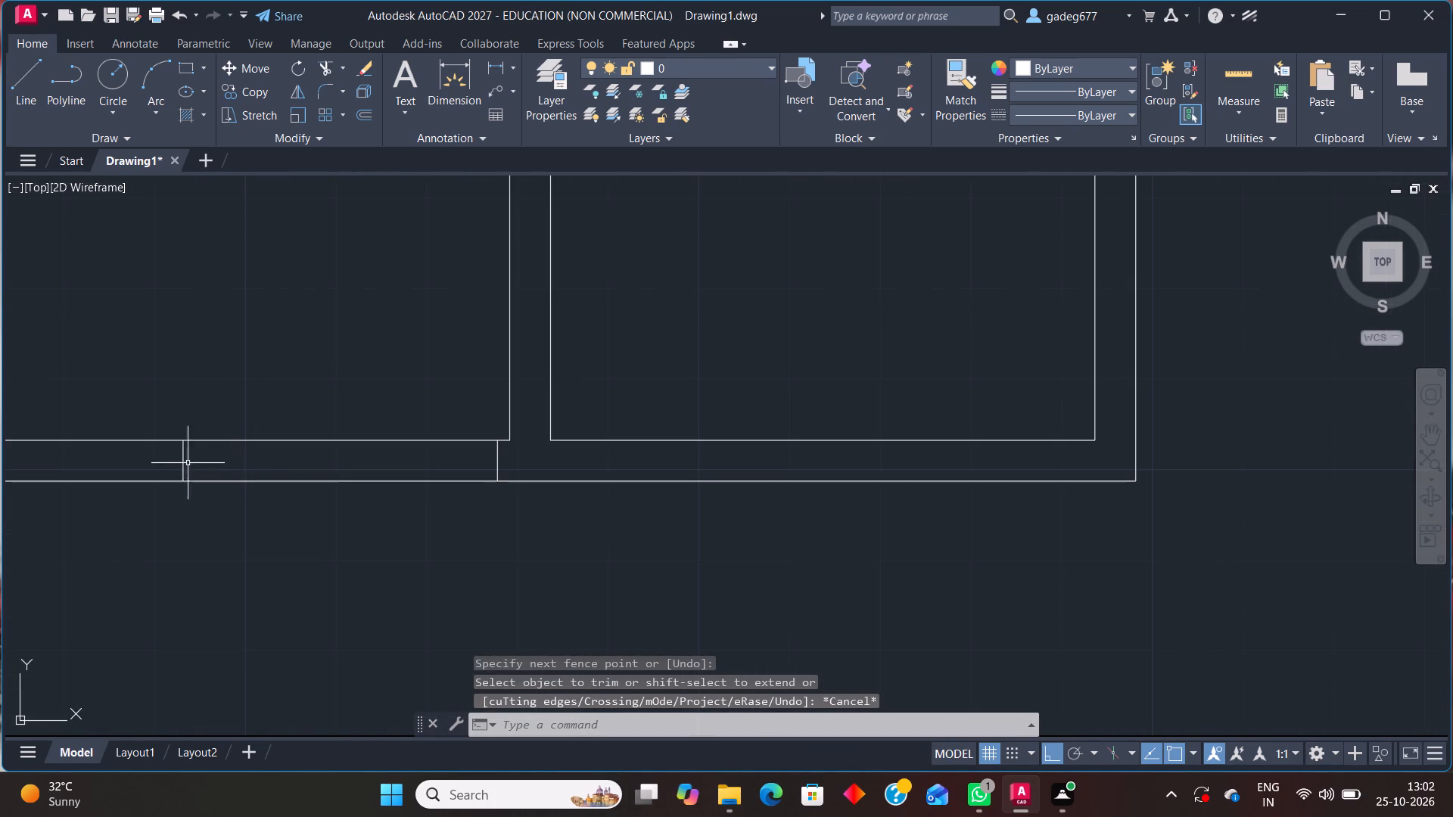
{"action": "left_click", "coordinate": [184, 459]}
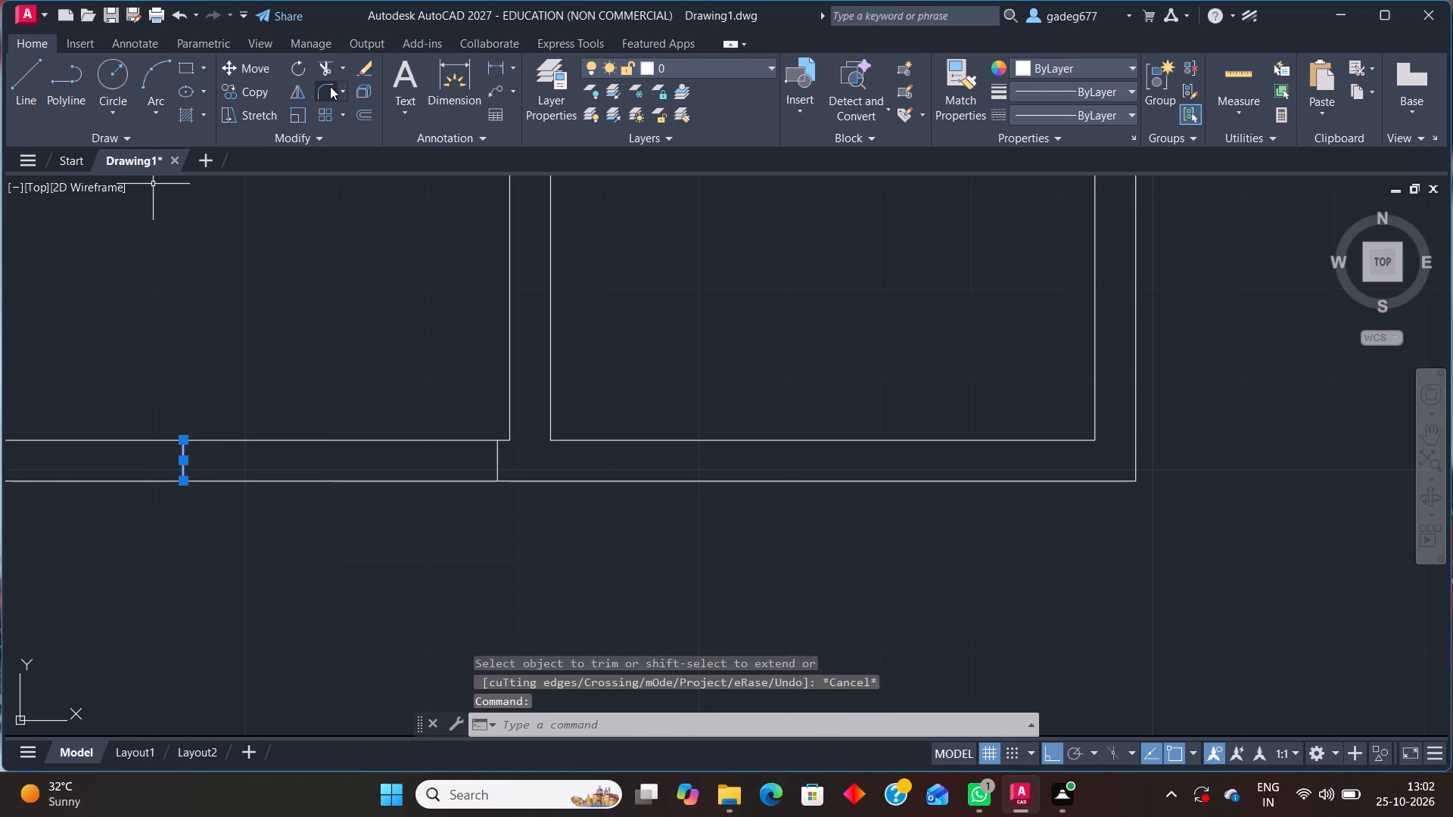
{"action": "left_click", "coordinate": [244, 75]}
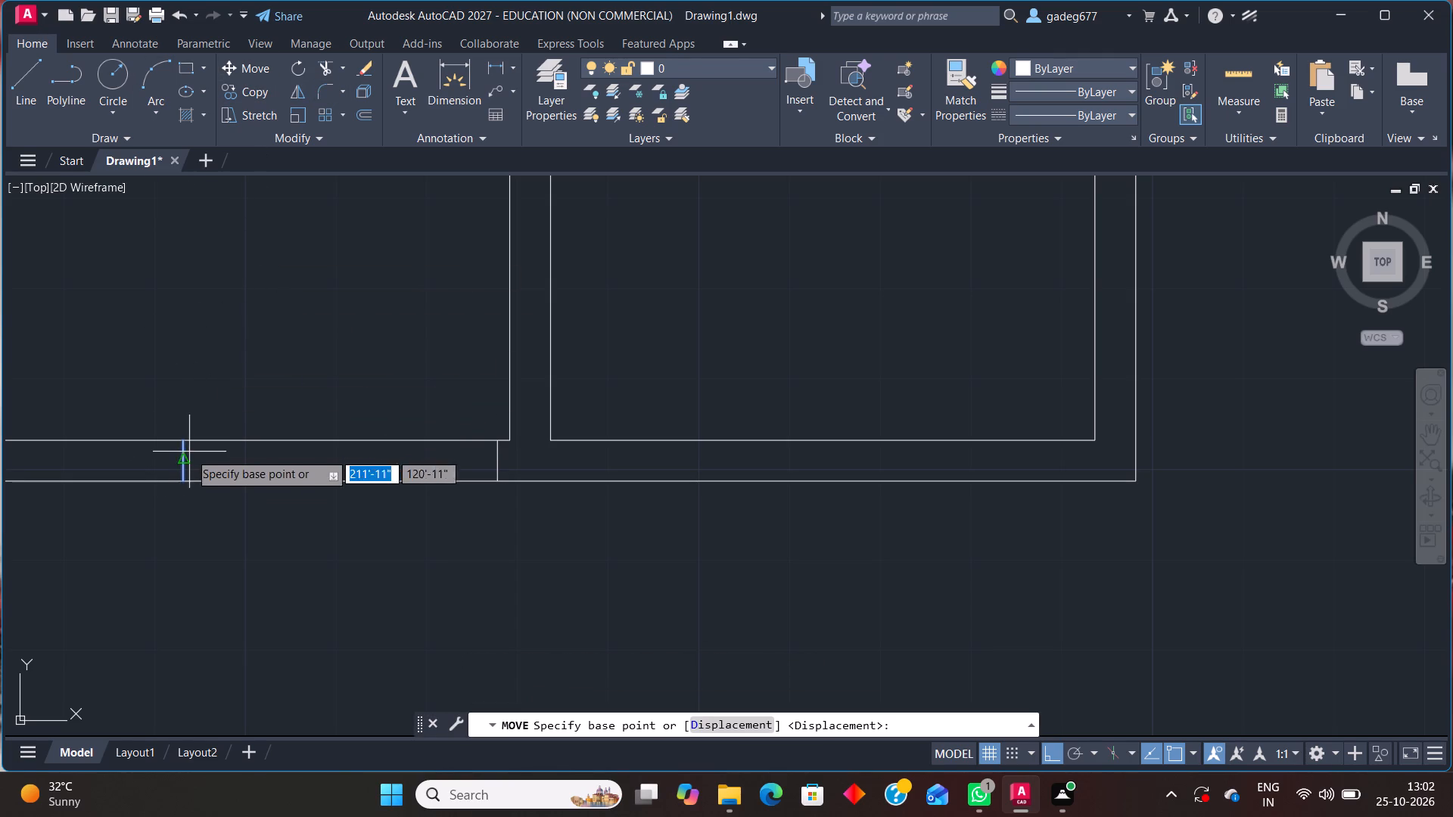
{"action": "left_click", "coordinate": [183, 465]}
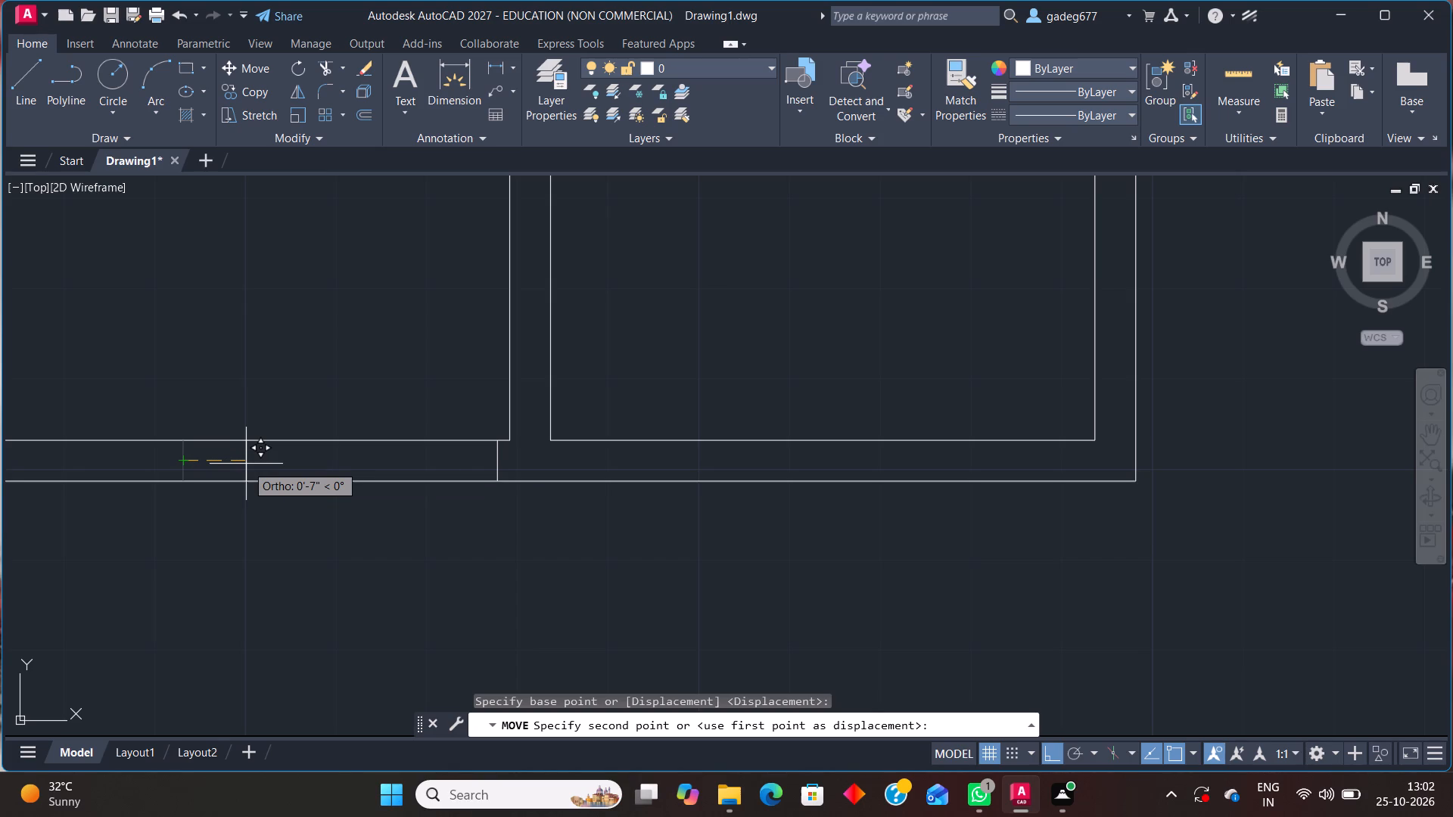
{"action": "left_click", "coordinate": [246, 464]}
Draw a horizontal line about 2' long across the east wall of the eastern narrow room, near mid-height.
{"action": "scroll", "coordinate": [147, 580], "scroll_direction": "down", "scroll_amount": 3}
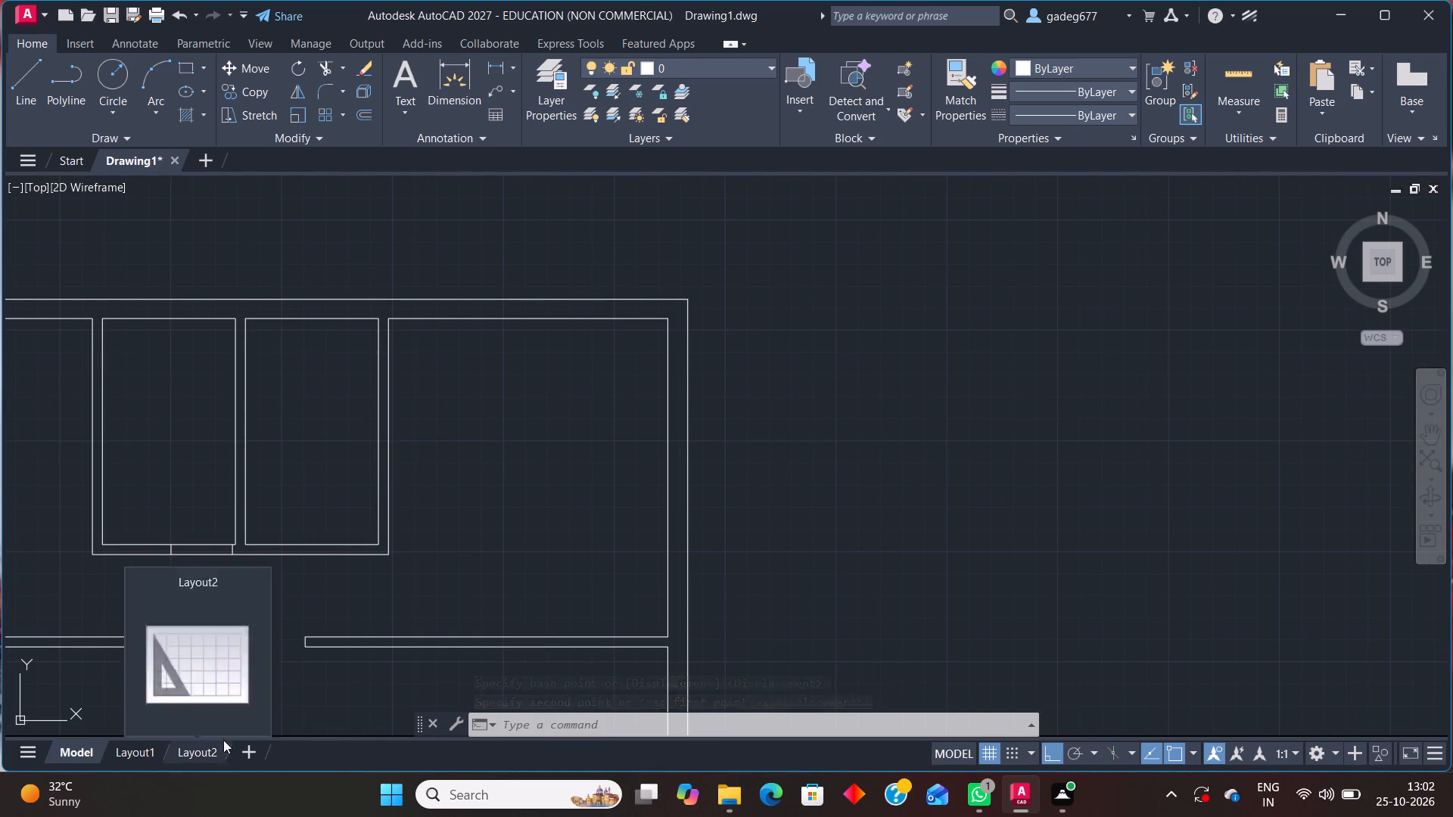
{"action": "scroll", "coordinate": [353, 586], "scroll_direction": "down", "scroll_amount": 1}
{"action": "middle_click_drag", "start_coordinate": [355, 584], "coordinate": [258, 349]}
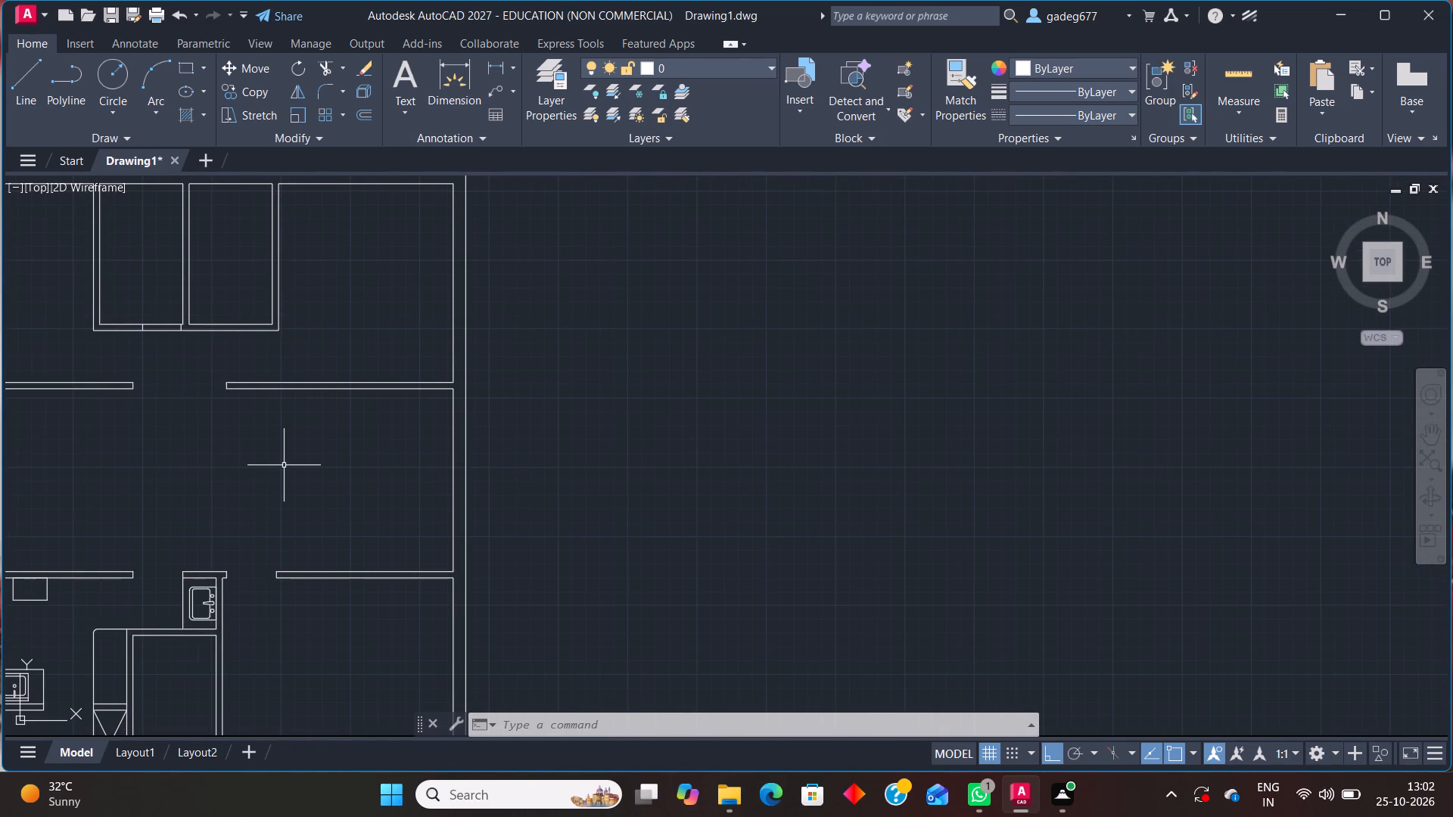
{"action": "middle_click_drag", "start_coordinate": [279, 466], "coordinate": [164, 408]}
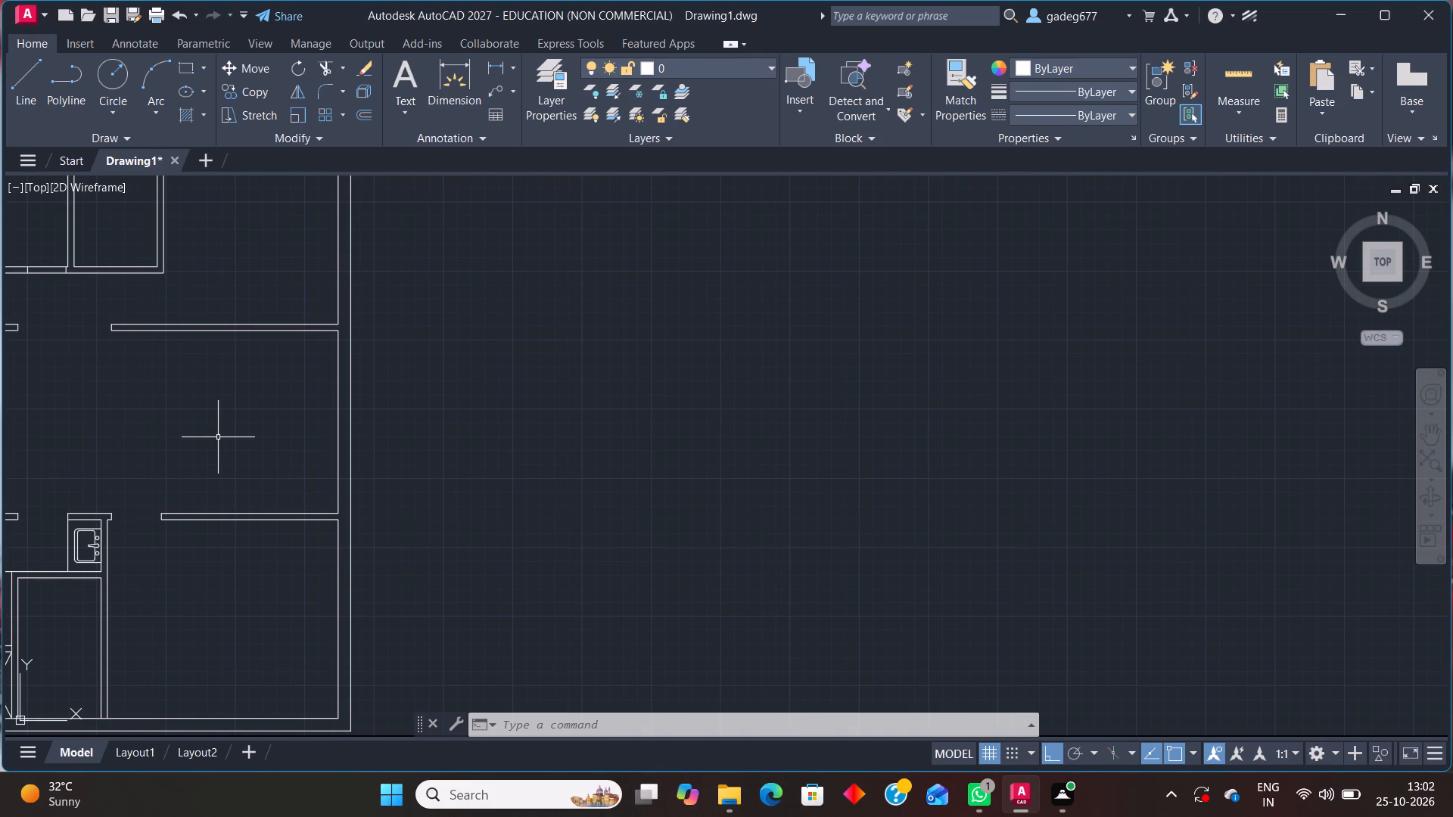
{"action": "middle_click_drag", "start_coordinate": [237, 260], "coordinate": [319, 568]}
{"action": "scroll", "coordinate": [247, 545], "scroll_direction": "up", "scroll_amount": 2}
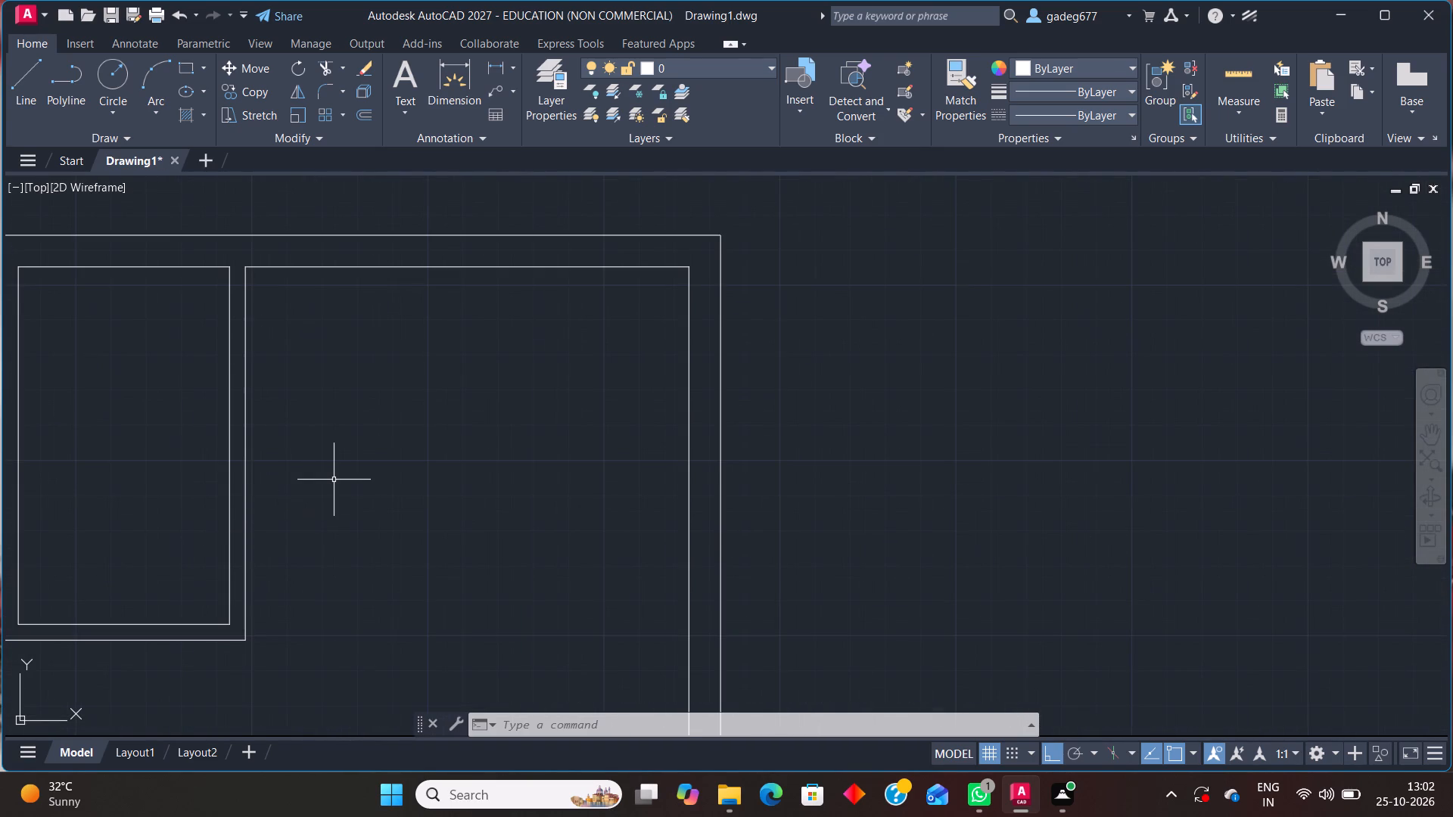
{"action": "key", "text": "l"}
{"action": "key", "text": "Return"}
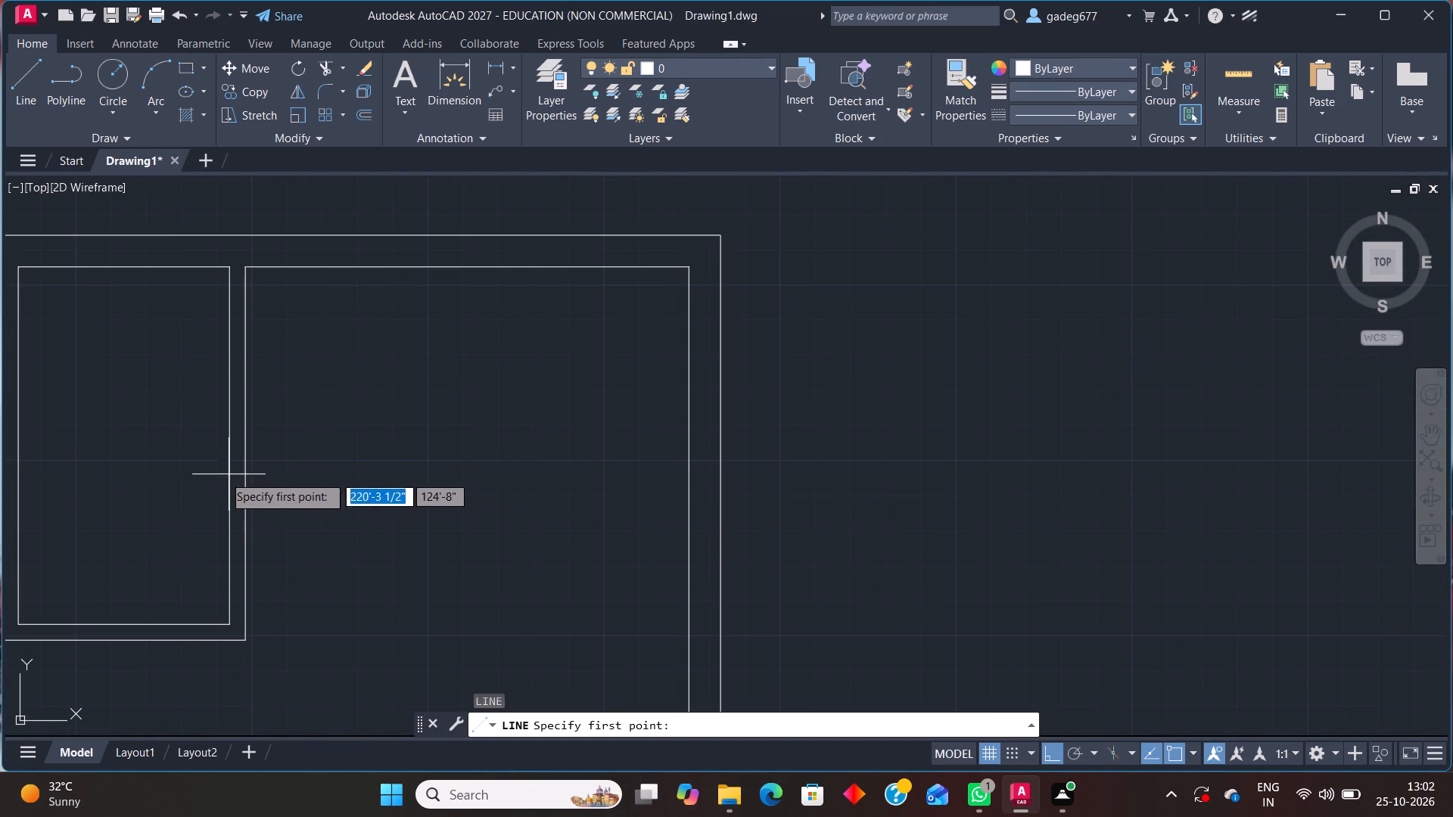
{"action": "left_click", "coordinate": [200, 471]}
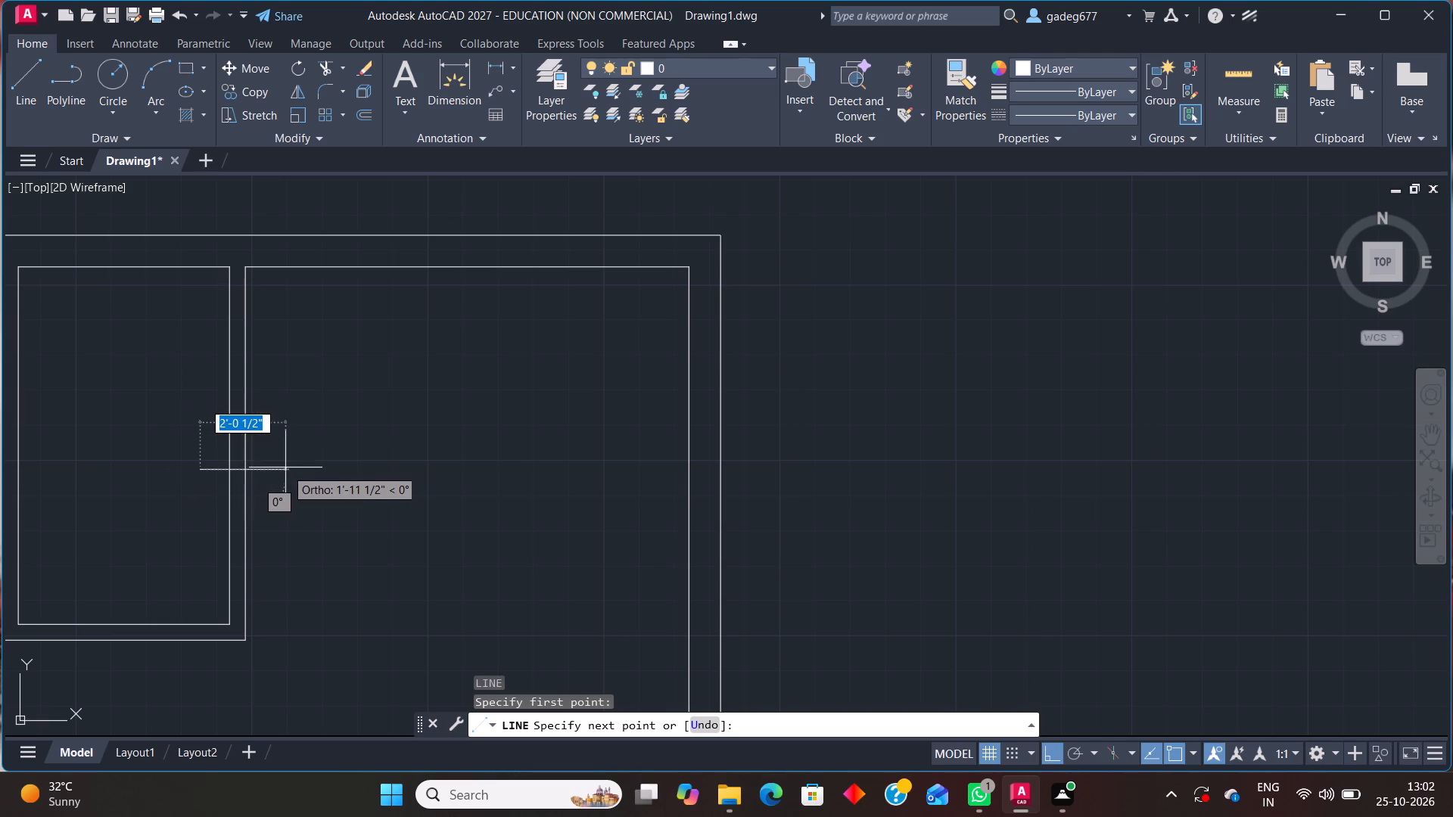
{"action": "left_click", "coordinate": [285, 468]}
{"action": "key", "text": "Escape"}
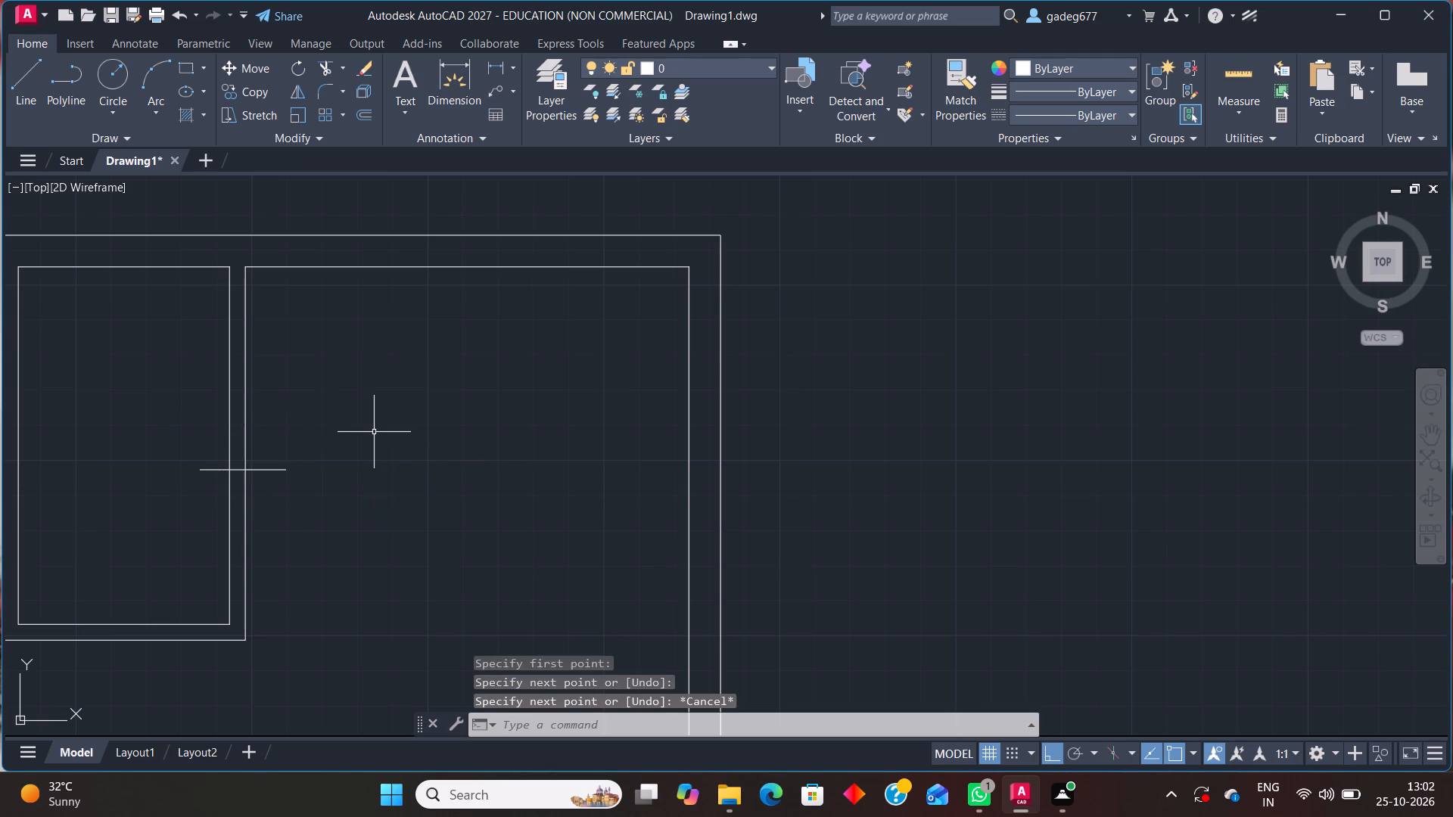
Offset this horizontal line 2' north to mark the other side of the door opening.
{"action": "left_click", "coordinate": [269, 471]}
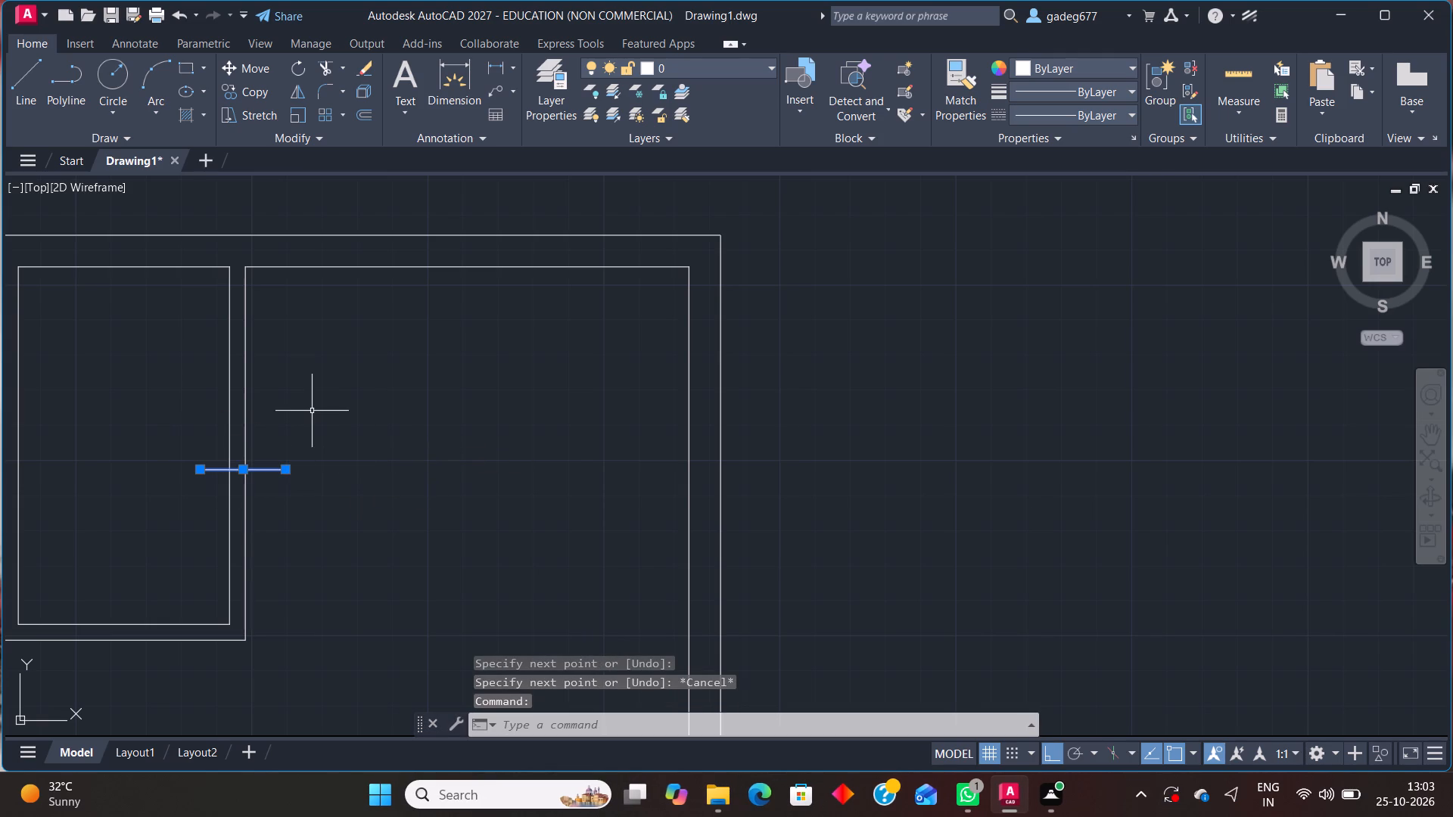
{"action": "type", "text": "off"}
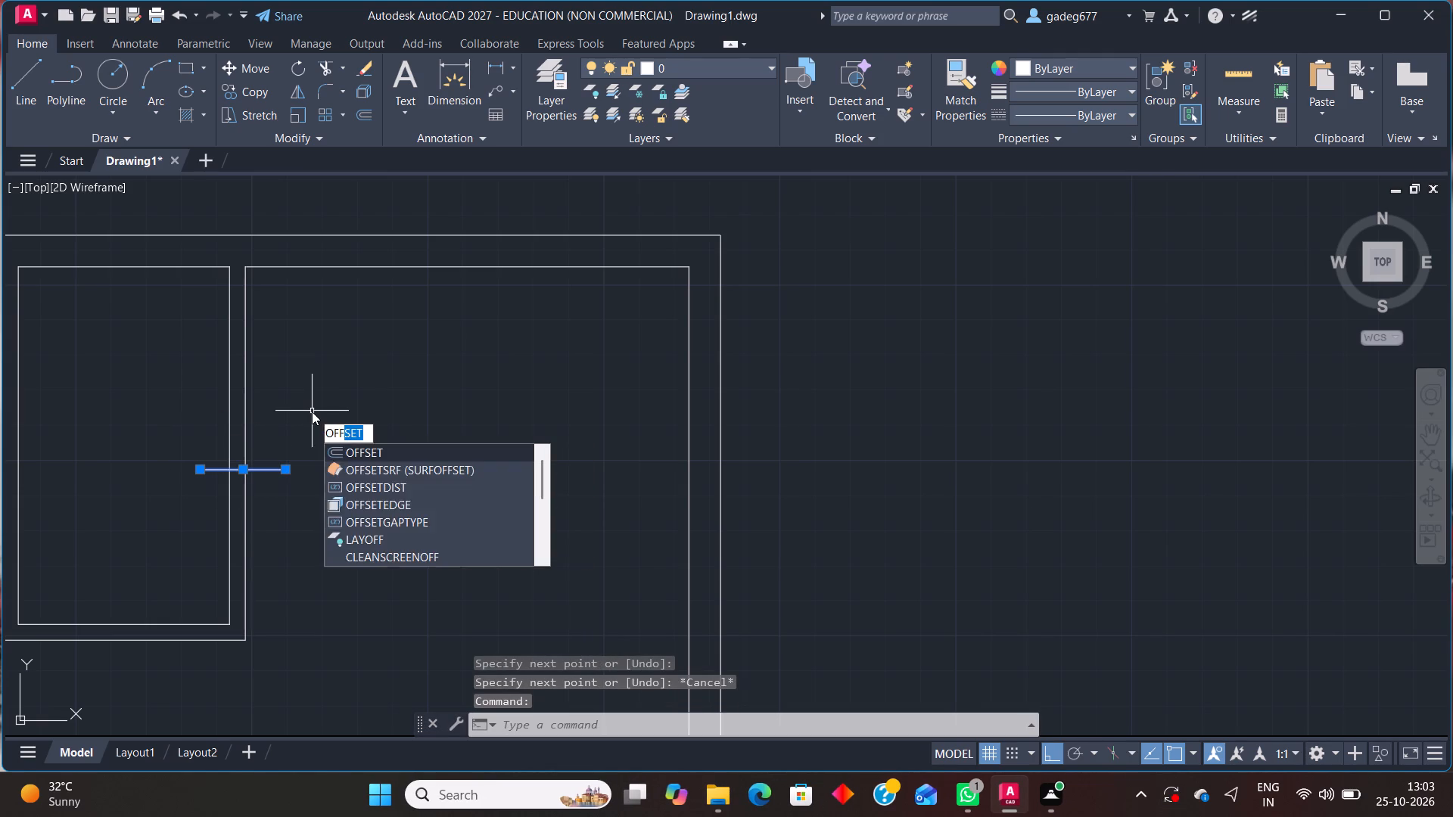
{"action": "key", "text": "Return"}
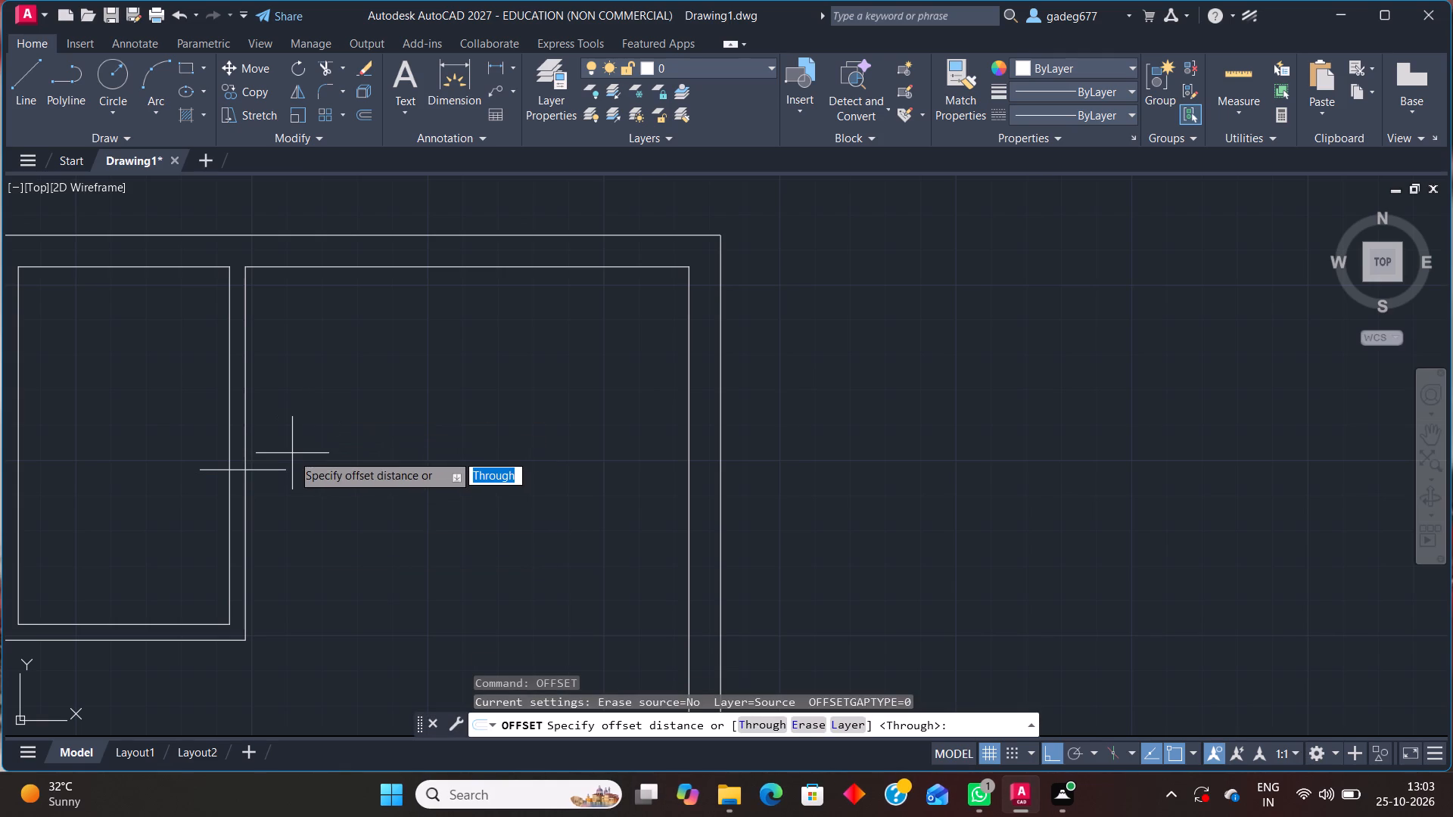
{"action": "key", "text": "Return"}
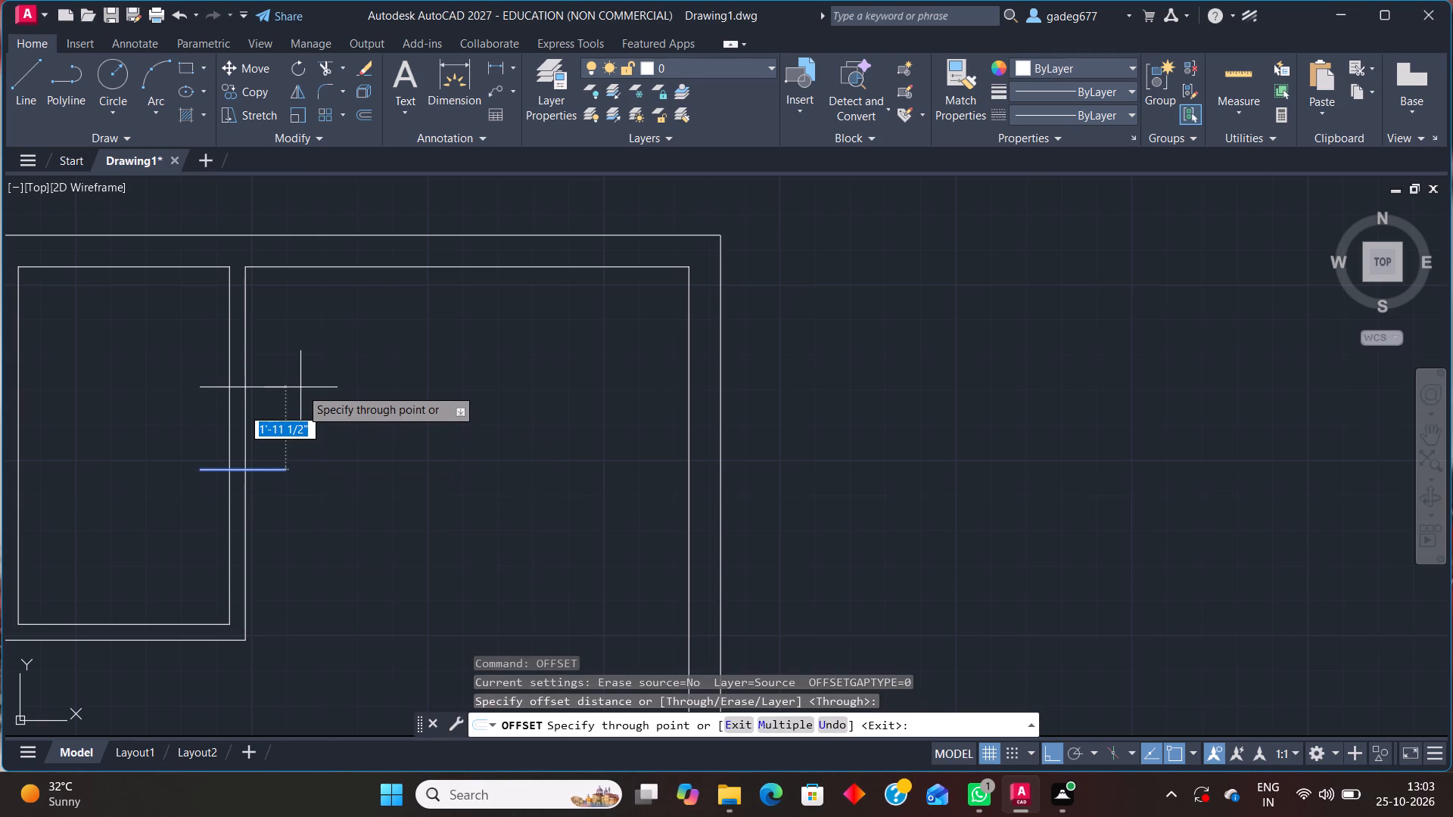
{"action": "key", "text": "2"}
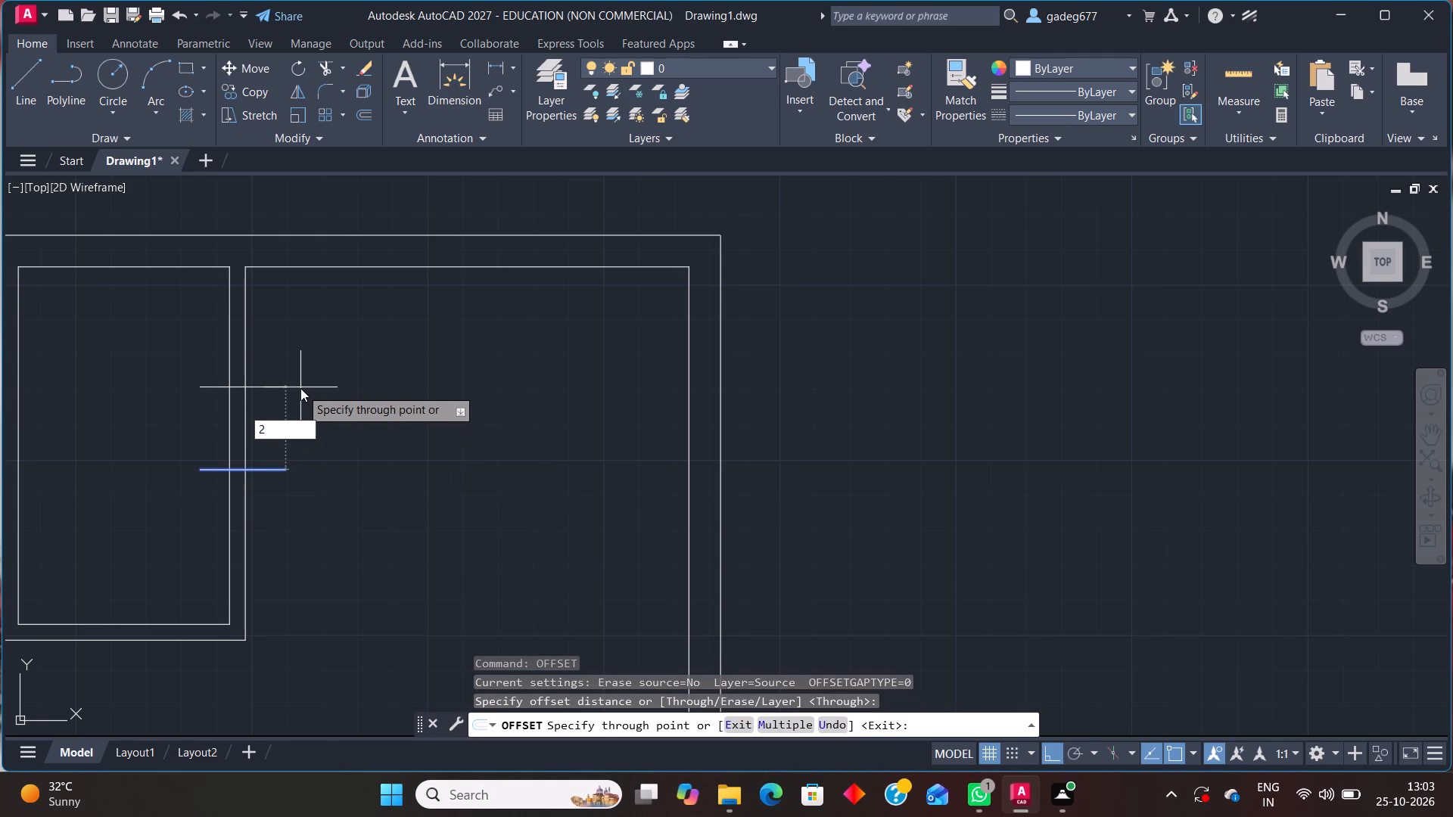
{"action": "key", "text": "apostrophe"}
{"action": "key", "text": "Return"}
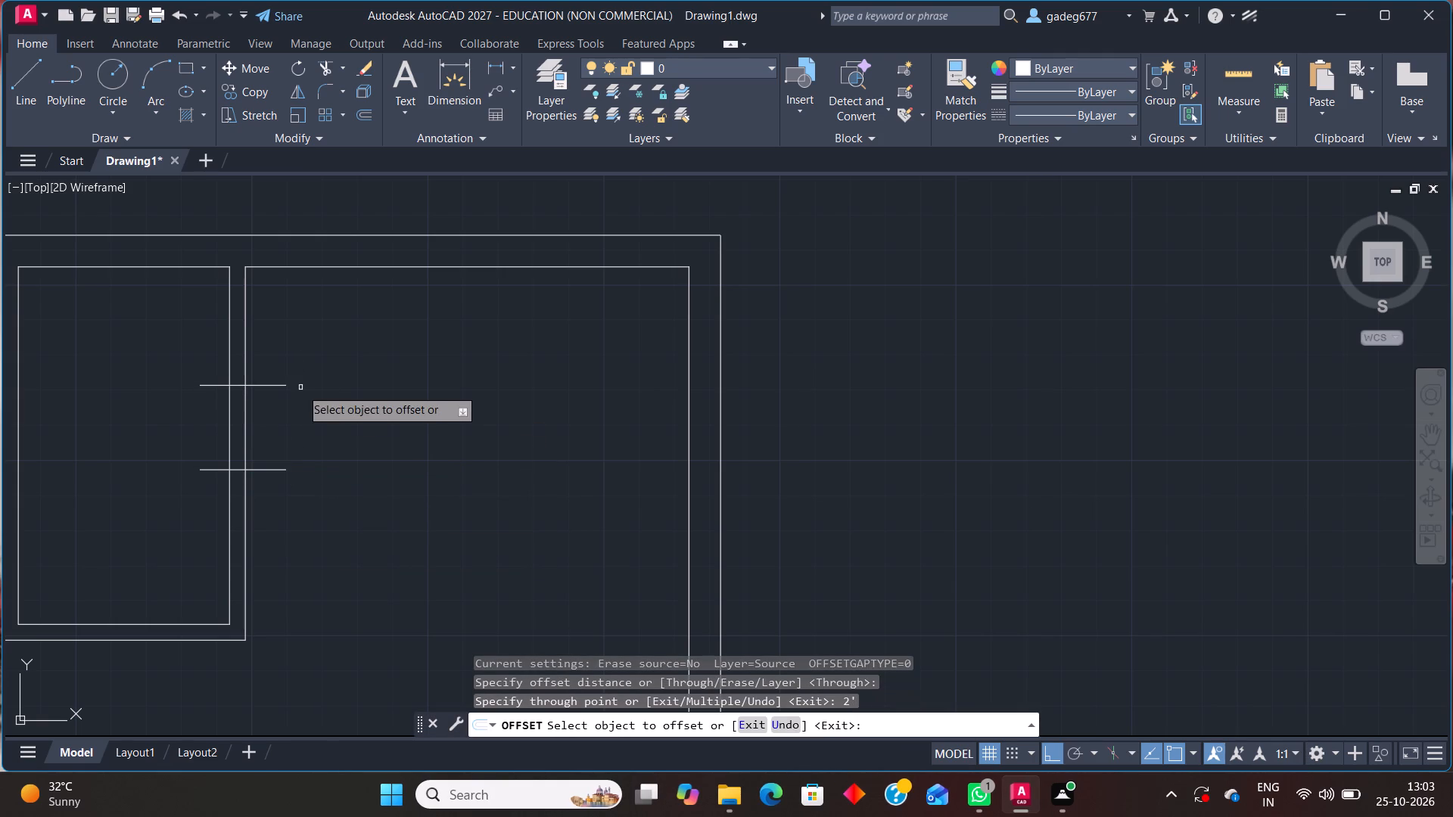
{"action": "scroll", "coordinate": [328, 441], "scroll_direction": "down", "scroll_amount": 2}
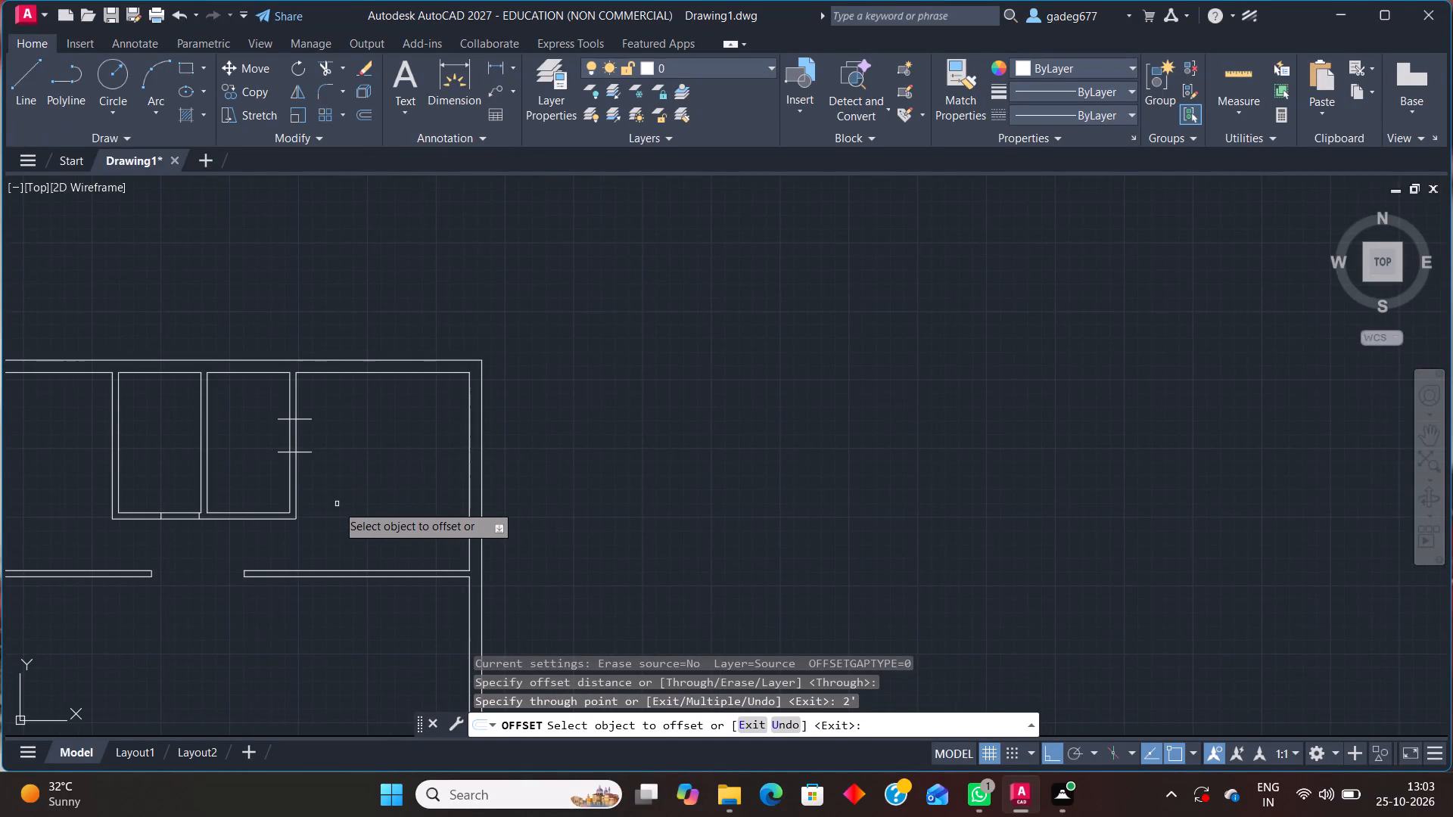
{"action": "scroll", "coordinate": [337, 505], "scroll_direction": "up", "scroll_amount": 1}
{"action": "key", "text": "Escape"}
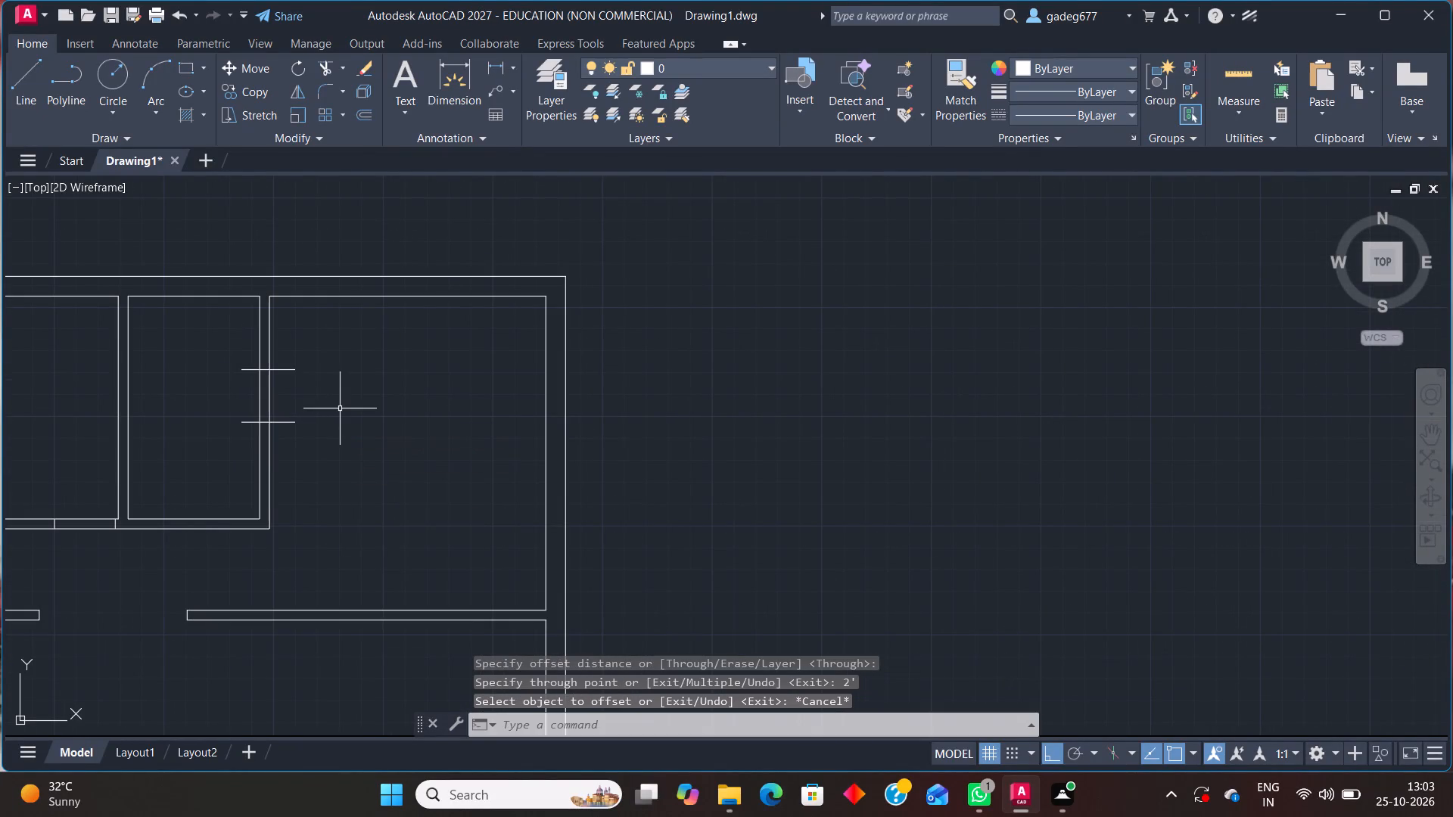
Trim the jamb lines' overhanging ends and the wall between them to open the doorway in the eastern narrow room's east wall.
{"action": "type", "text": "tr"}
{"action": "key", "text": "Return"}
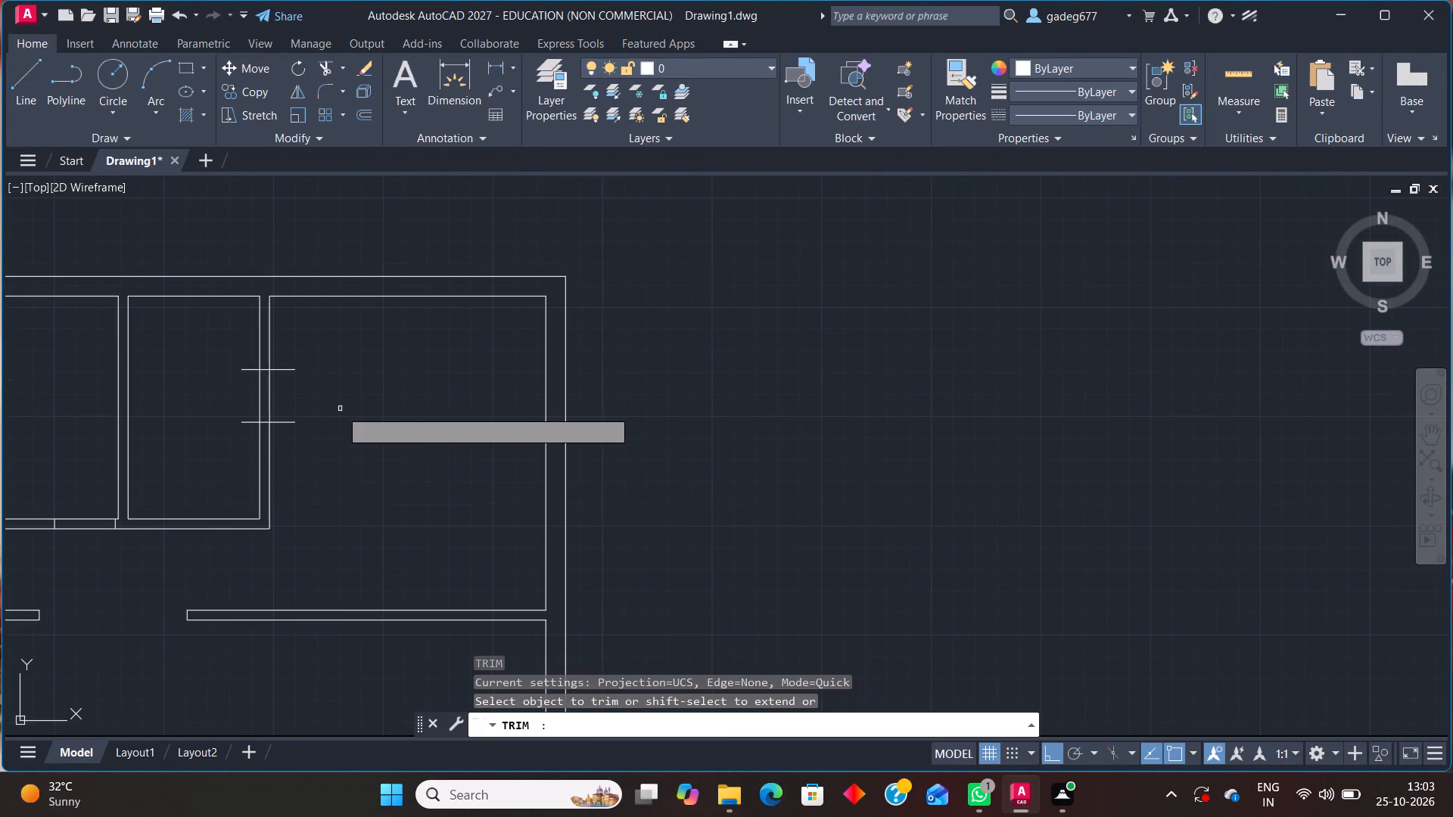
{"action": "left_click", "coordinate": [237, 356]}
{"action": "left_click", "coordinate": [250, 368]}
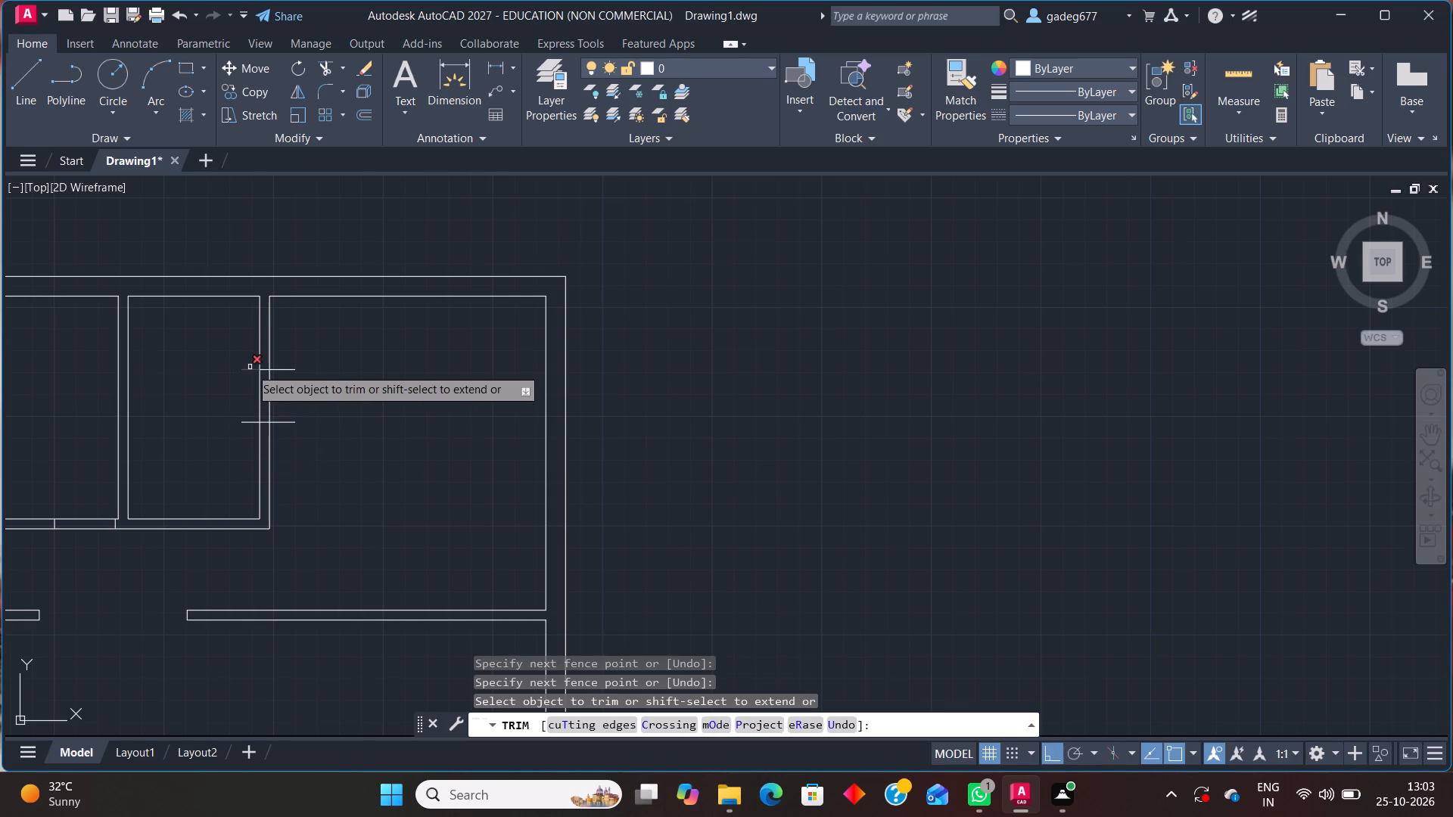
{"action": "left_click", "coordinate": [250, 368]}
{"action": "left_click", "coordinate": [246, 424]}
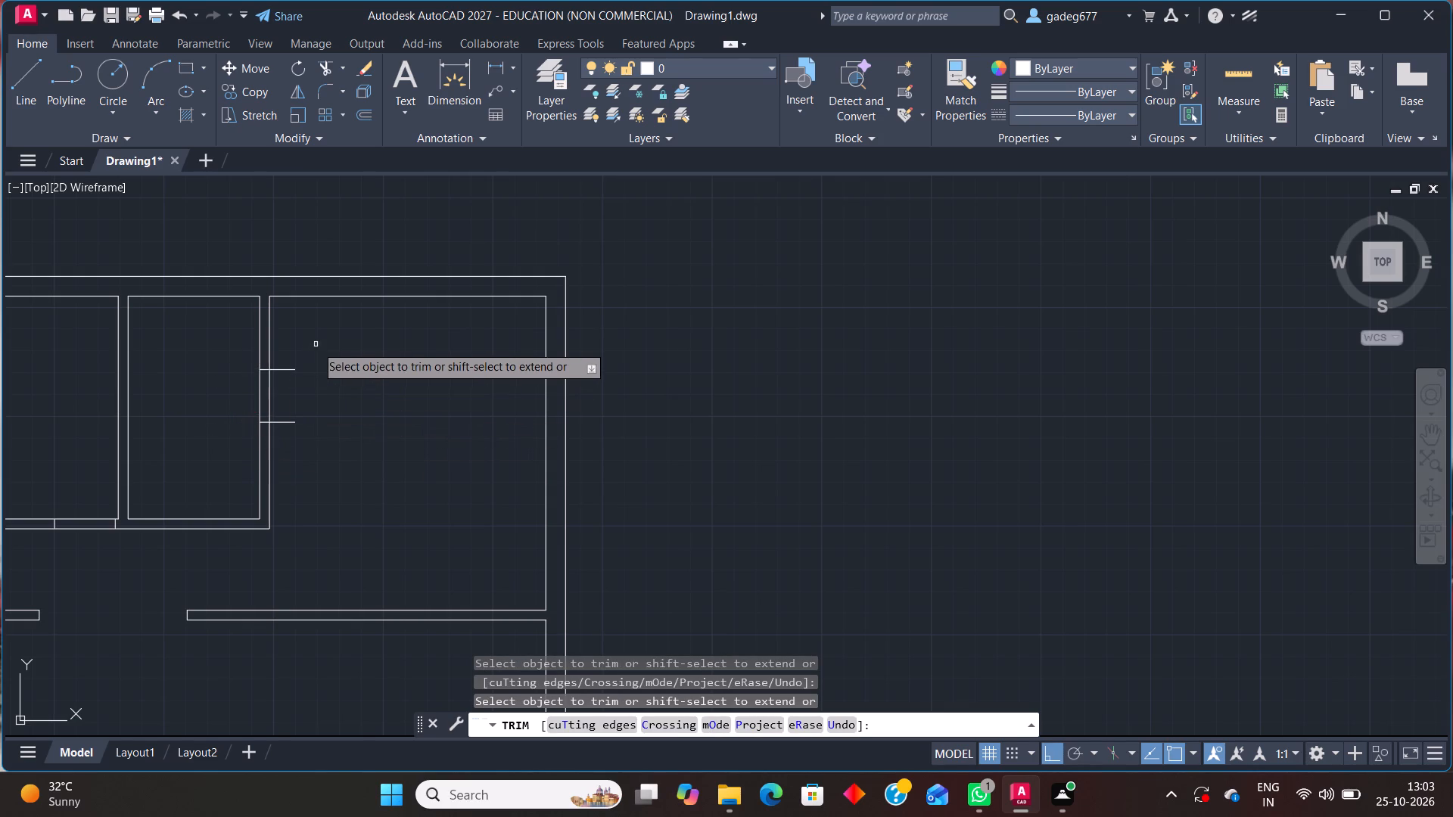
{"action": "left_click", "coordinate": [278, 349]}
{"action": "left_click", "coordinate": [285, 445]}
{"action": "left_click", "coordinate": [291, 389]}
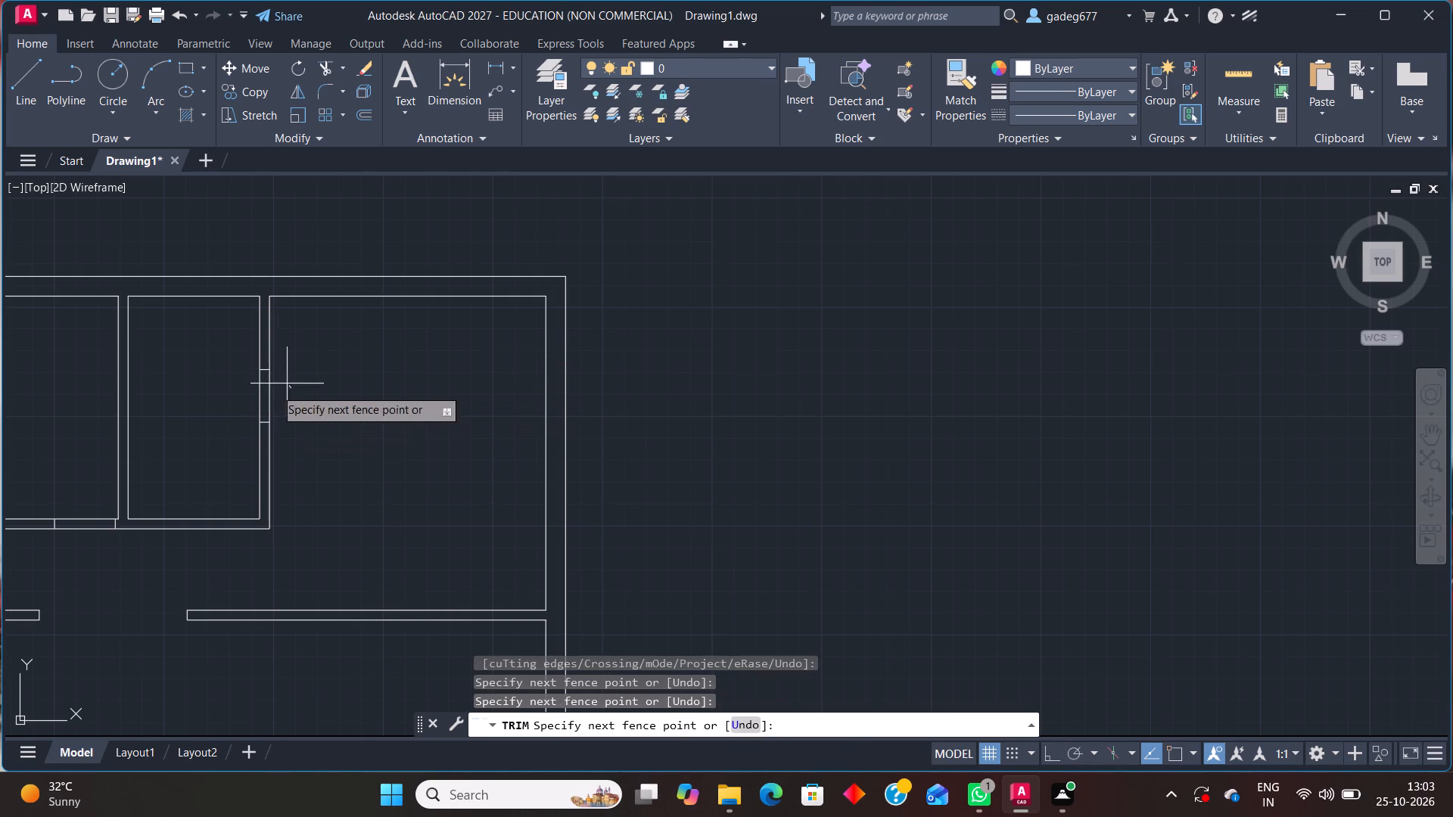
{"action": "left_click", "coordinate": [235, 399]}
Trim out both wall lines between the jamb lines to open the doorway in the western narrow room's south wall.
{"action": "scroll", "coordinate": [300, 390], "scroll_direction": "down", "scroll_amount": 2}
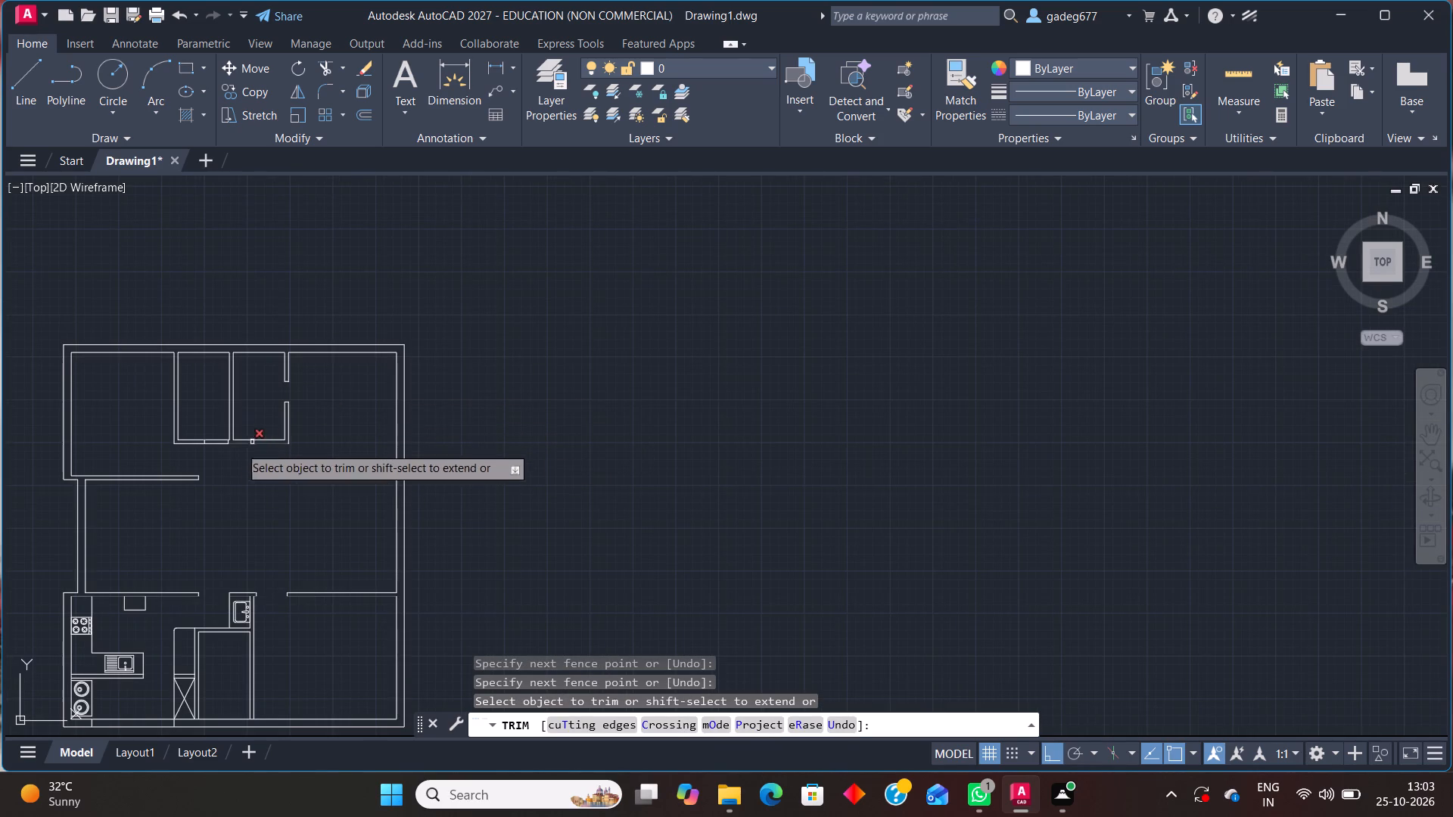
{"action": "scroll", "coordinate": [218, 461], "scroll_direction": "up", "scroll_amount": 3}
{"action": "left_click", "coordinate": [217, 461]}
{"action": "left_click", "coordinate": [221, 340]}
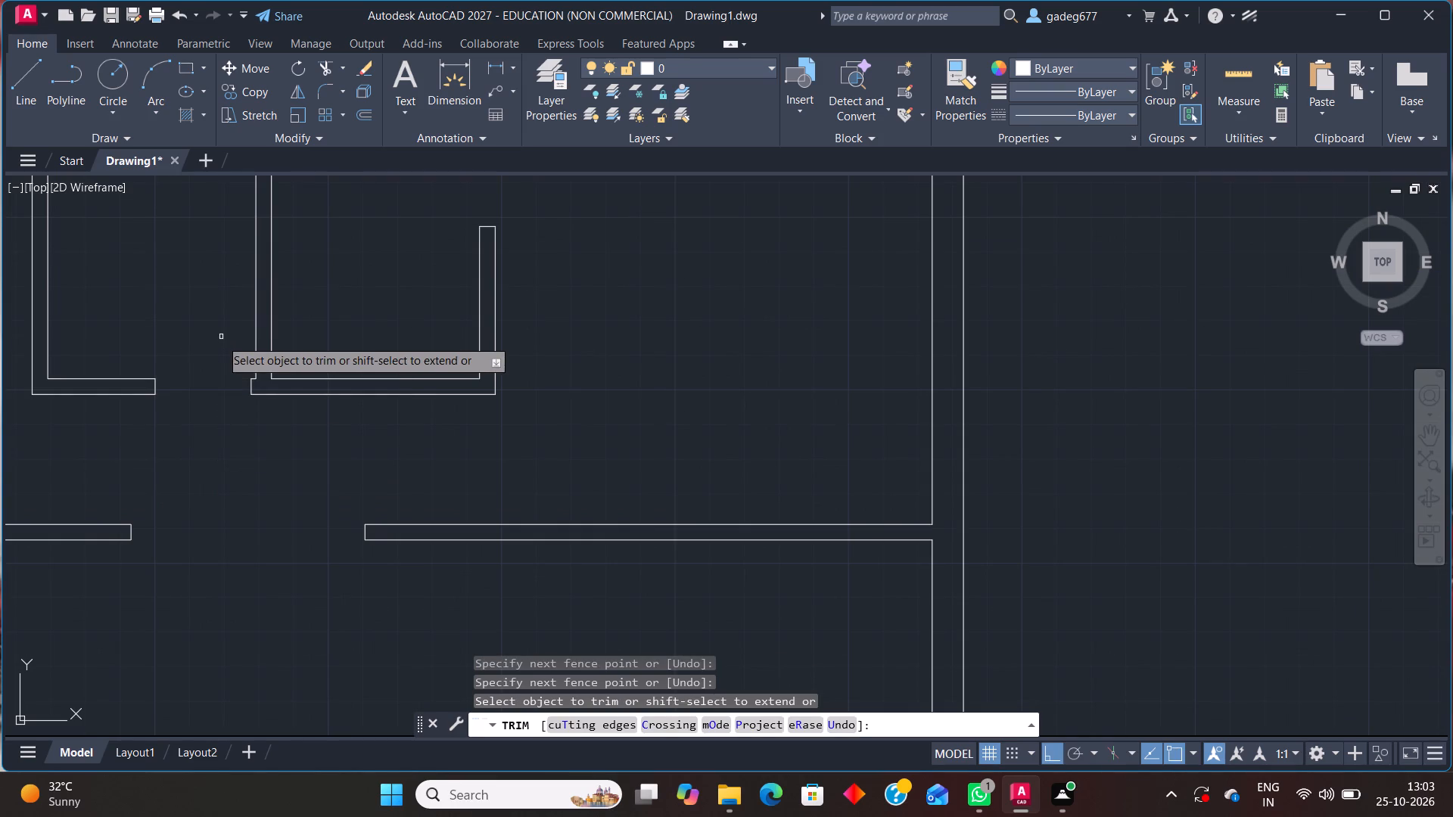
{"action": "scroll", "coordinate": [219, 340], "scroll_direction": "down", "scroll_amount": 2}
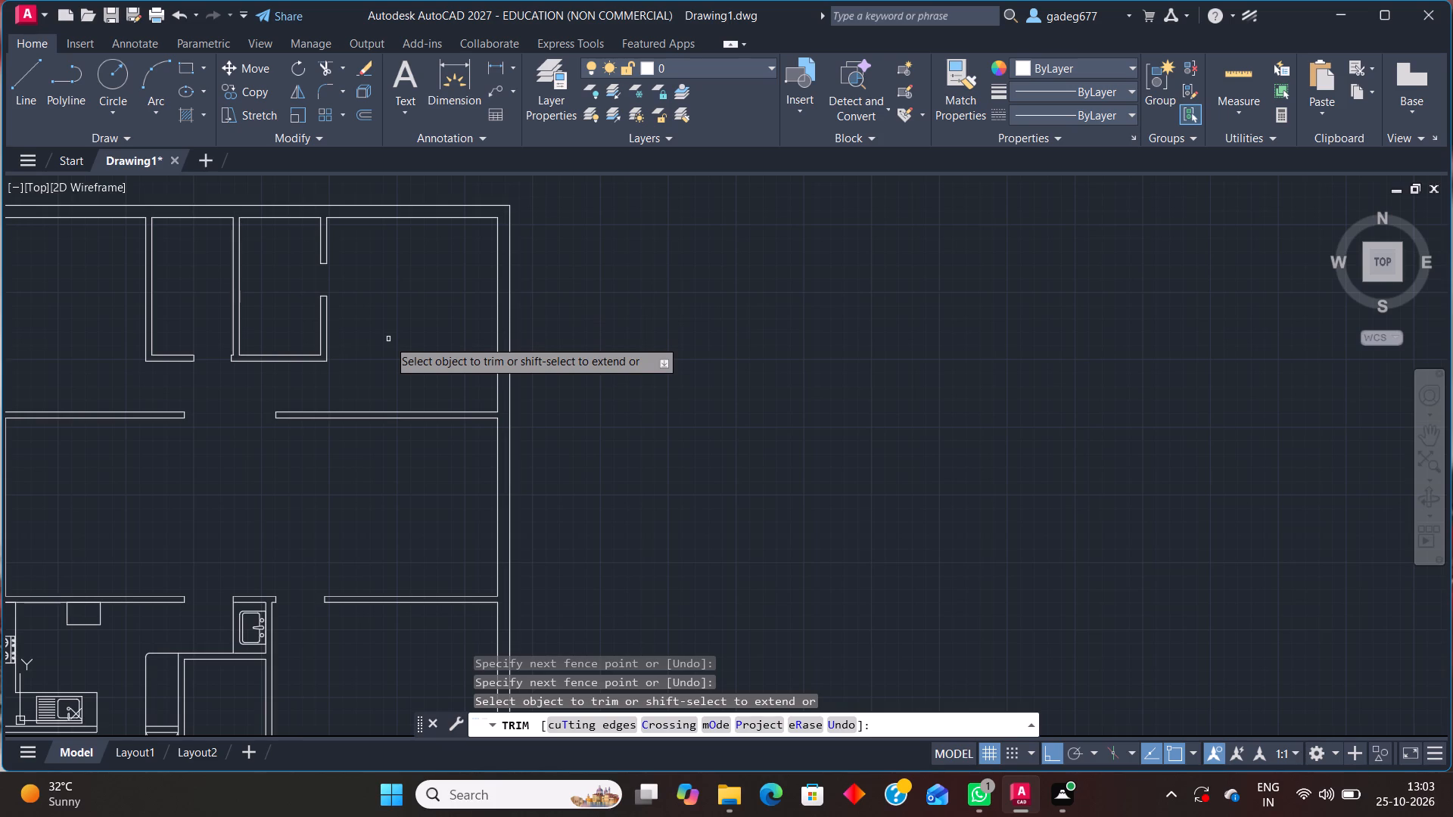
{"action": "key", "text": "Escape"}
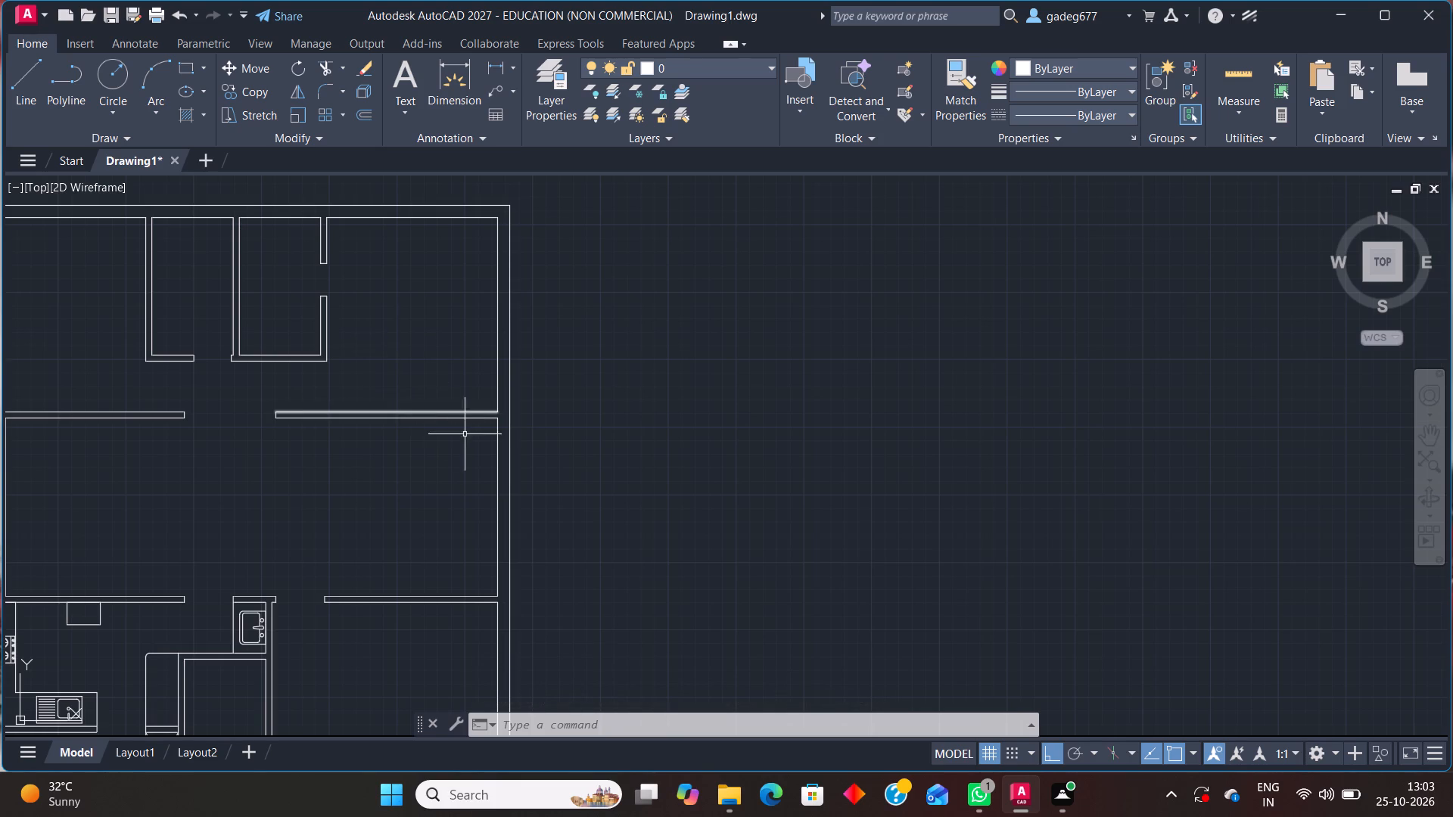
Draw connected lines from the middle room's northeast inner corner: 1' south, about 12'-7" west, and about 2' north across the wall.
{"action": "middle_click_drag", "start_coordinate": [509, 455], "coordinate": [331, 530]}
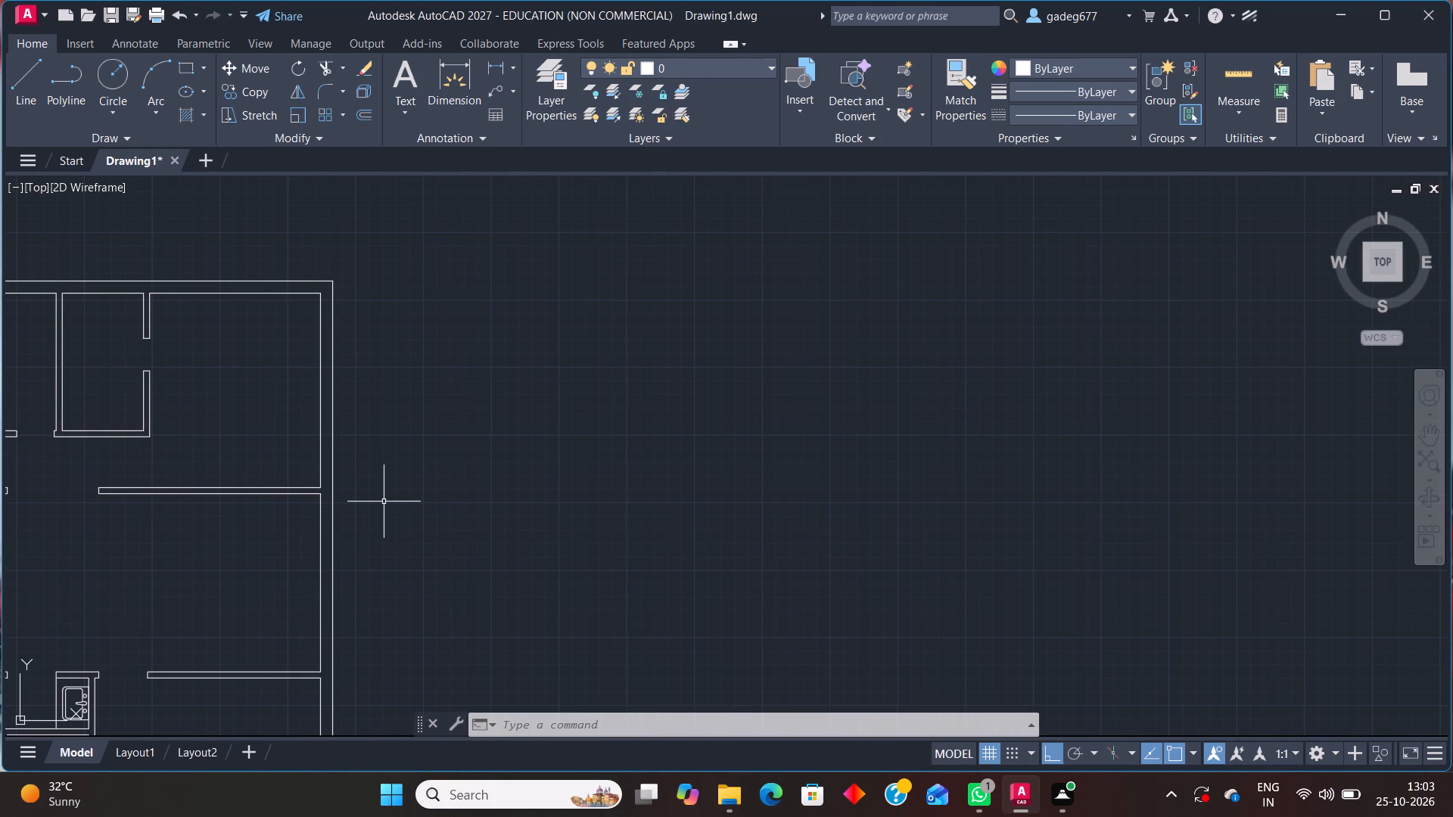
{"action": "key", "text": "l"}
{"action": "key", "text": "Return"}
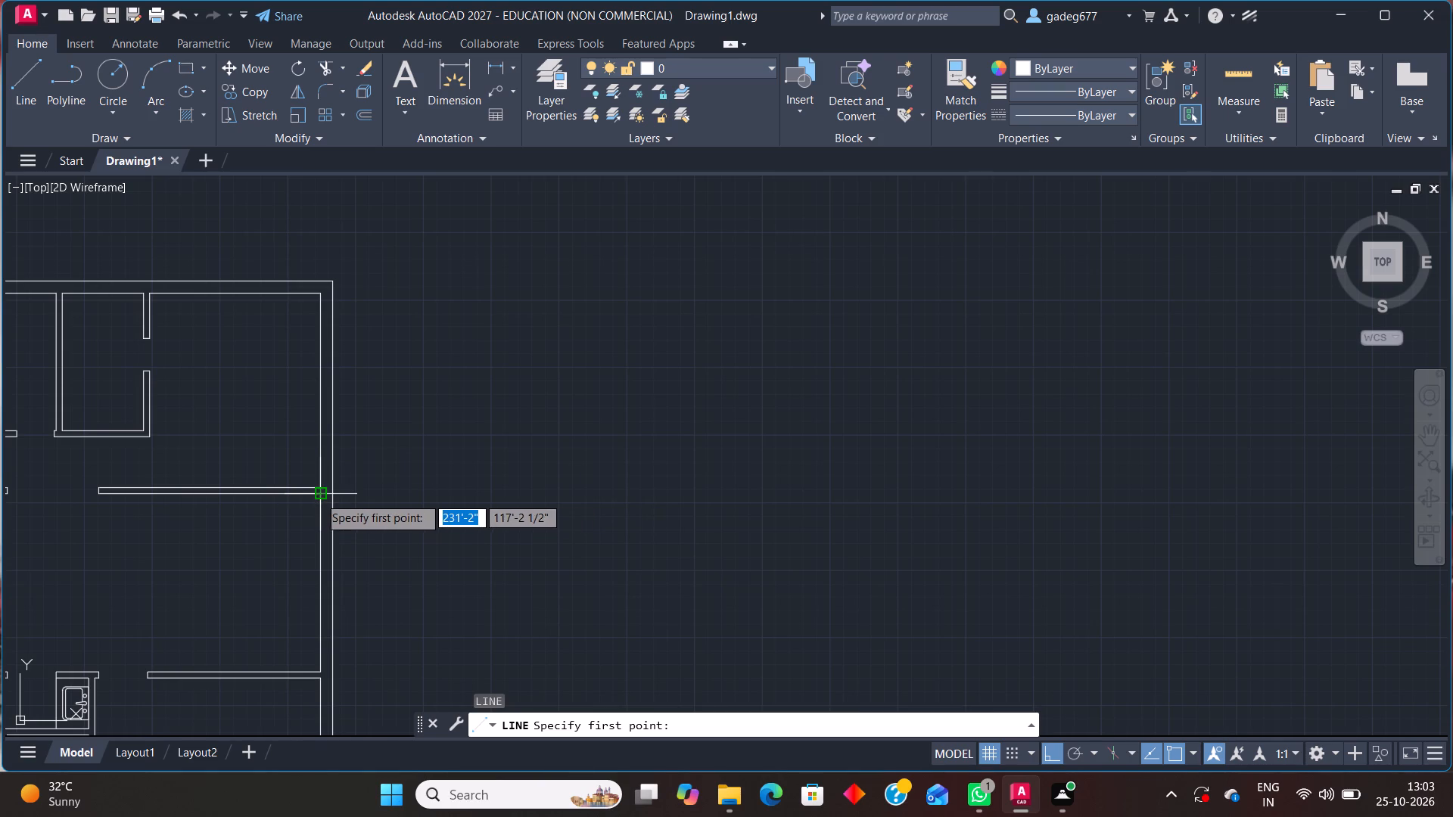
{"action": "left_click", "coordinate": [319, 496]}
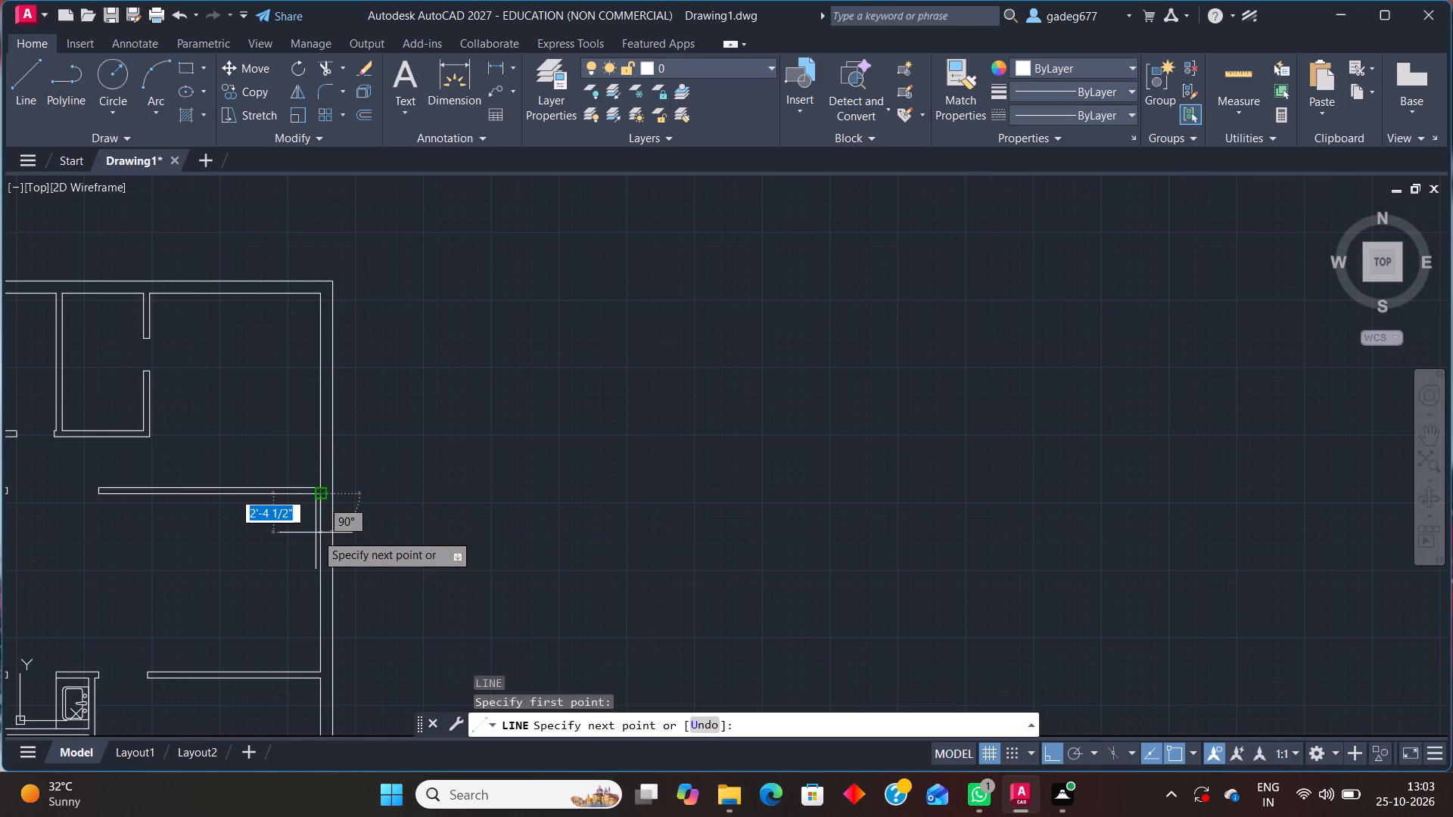
{"action": "type", "text": "1'"}
{"action": "key", "text": "Return"}
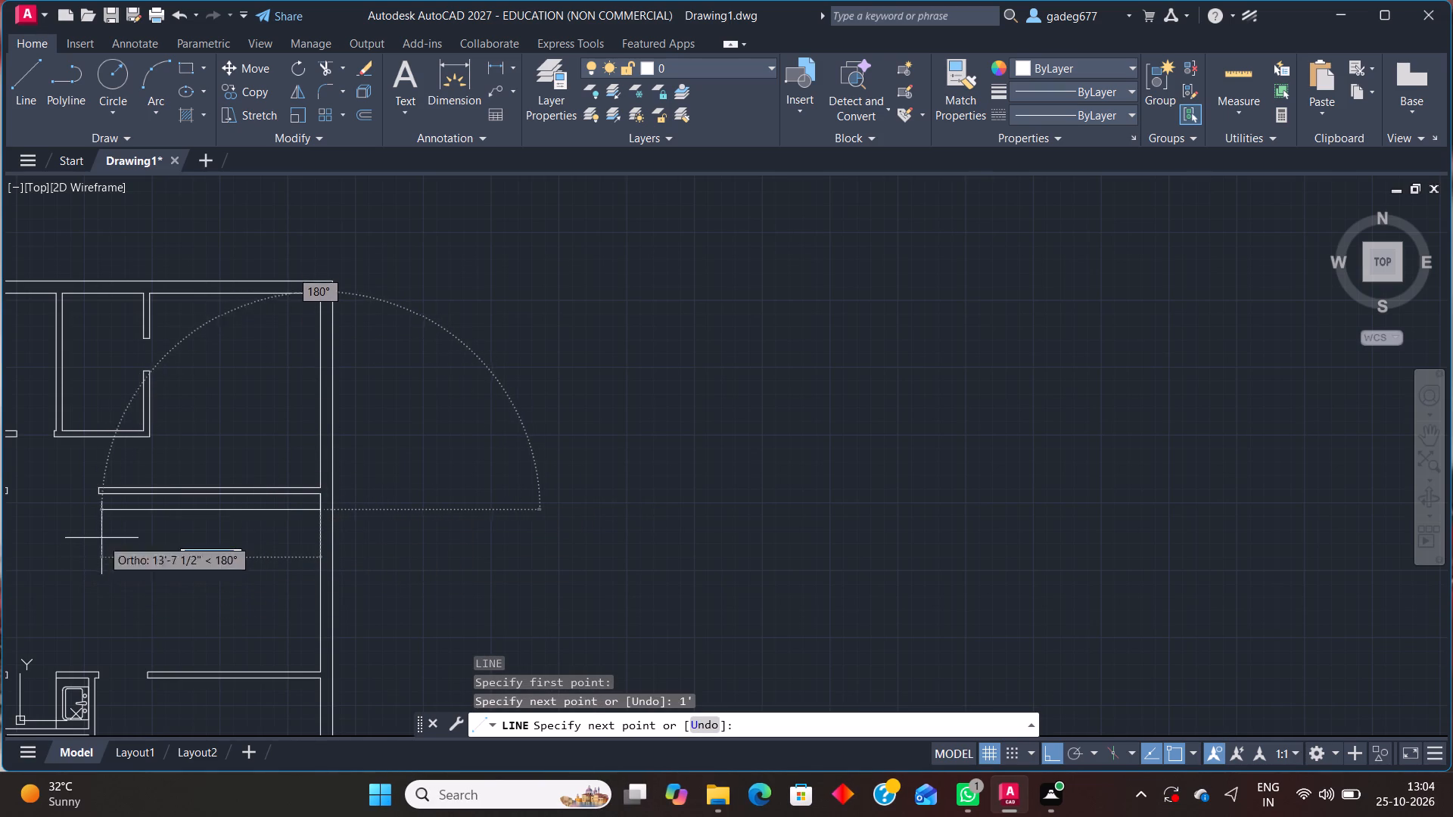
{"action": "scroll", "coordinate": [112, 514], "scroll_direction": "up", "scroll_amount": 2}
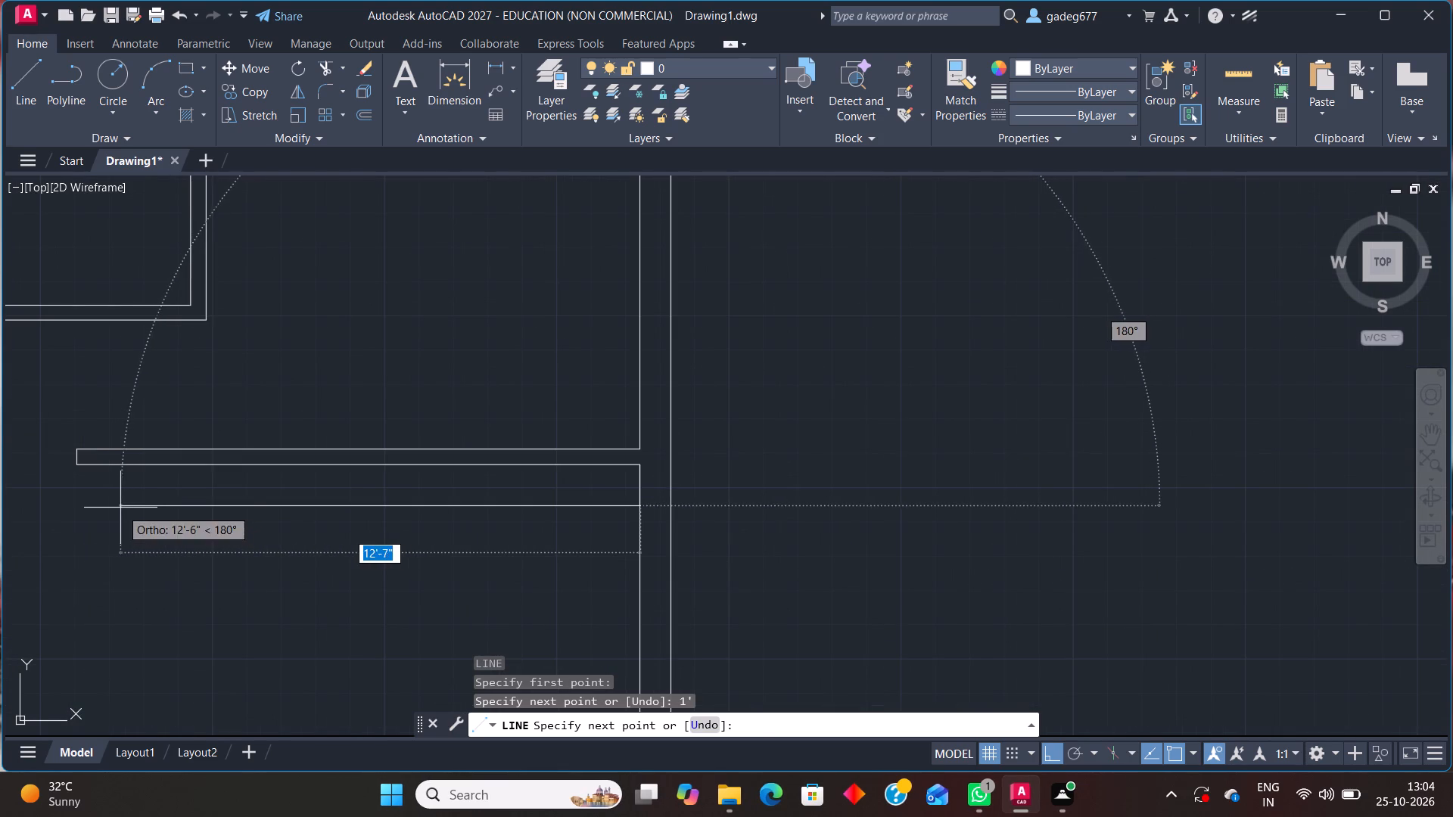
{"action": "left_click", "coordinate": [120, 508]}
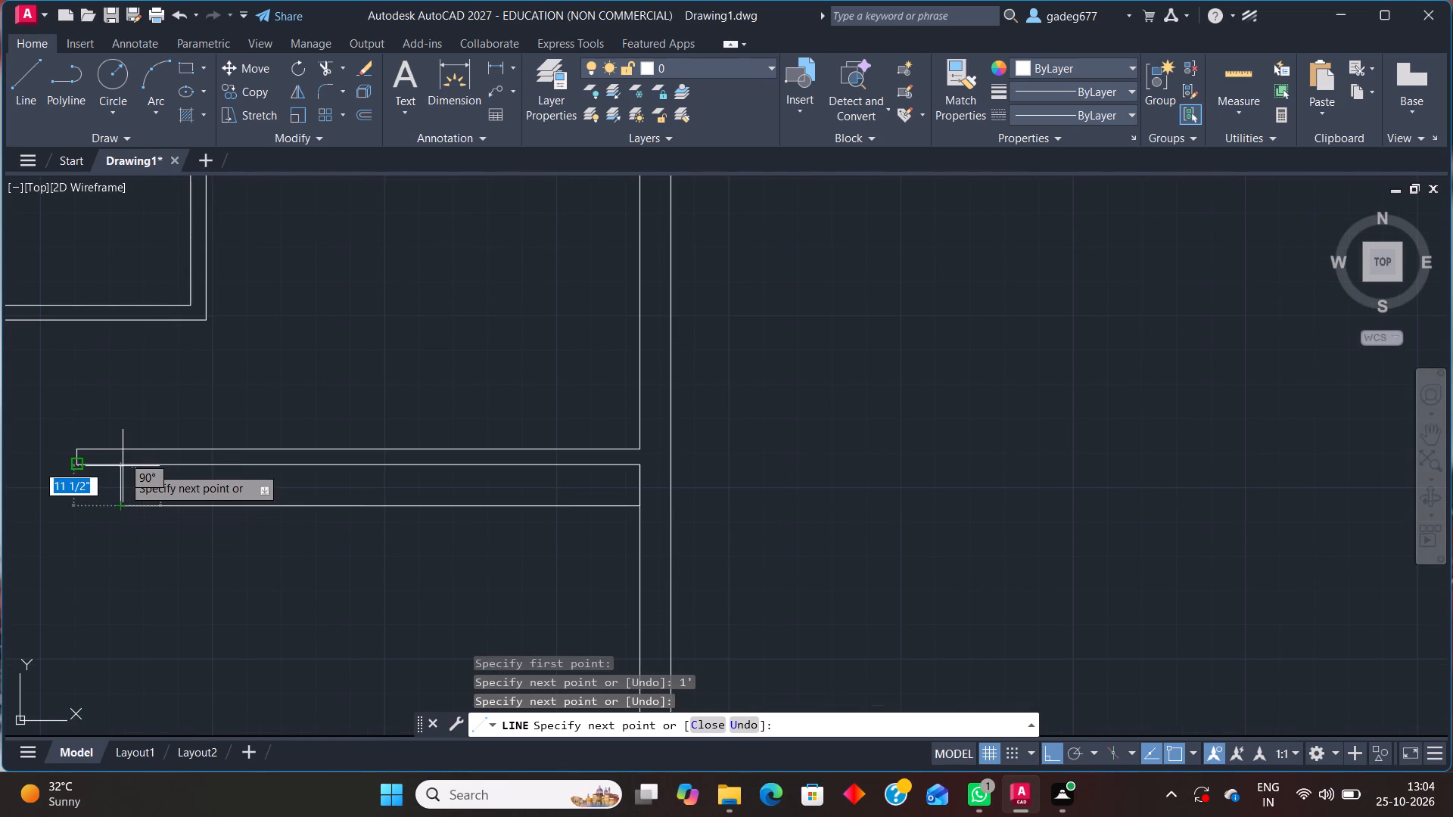
{"action": "left_click", "coordinate": [122, 426]}
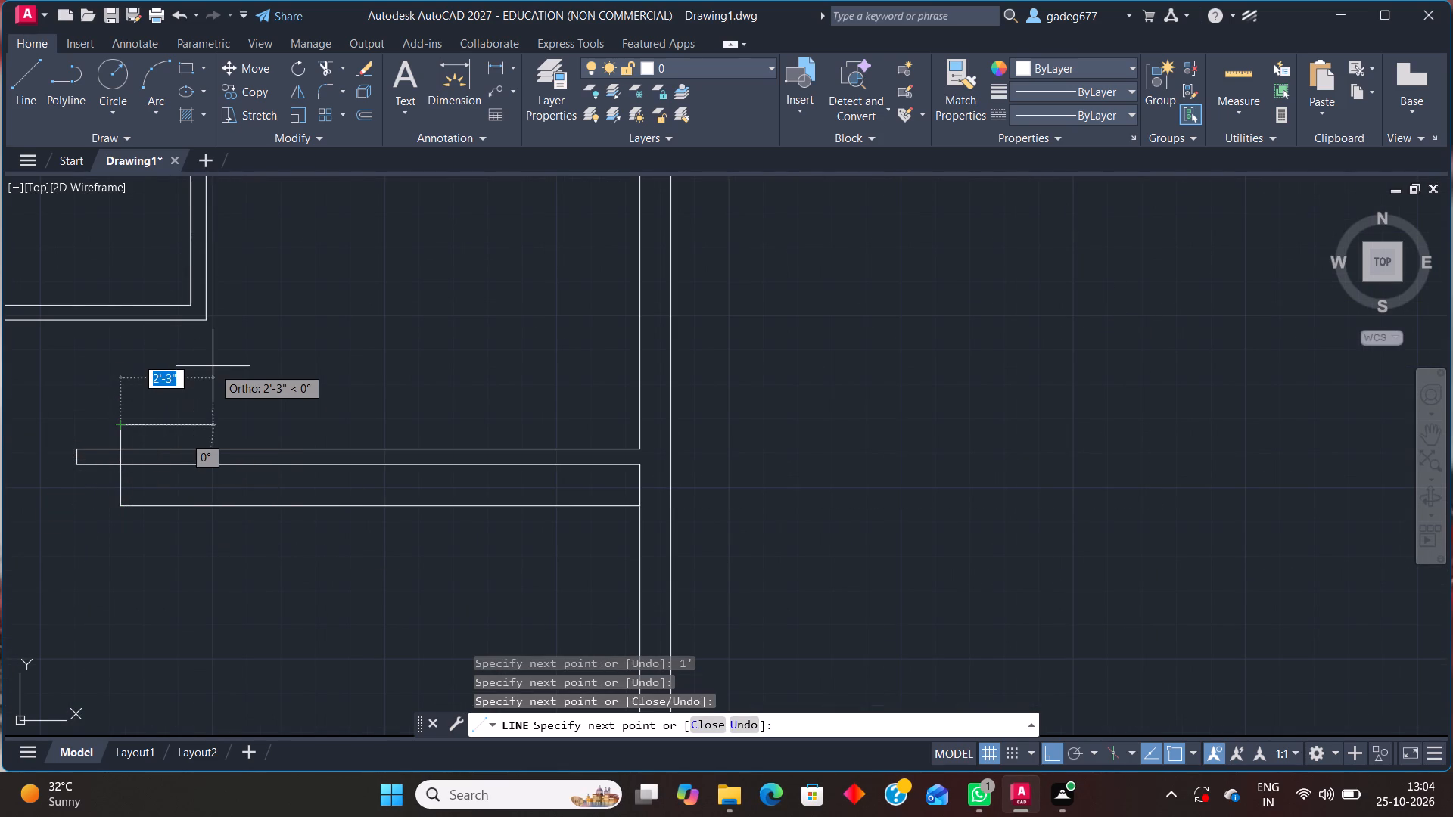
{"action": "key", "text": "Escape"}
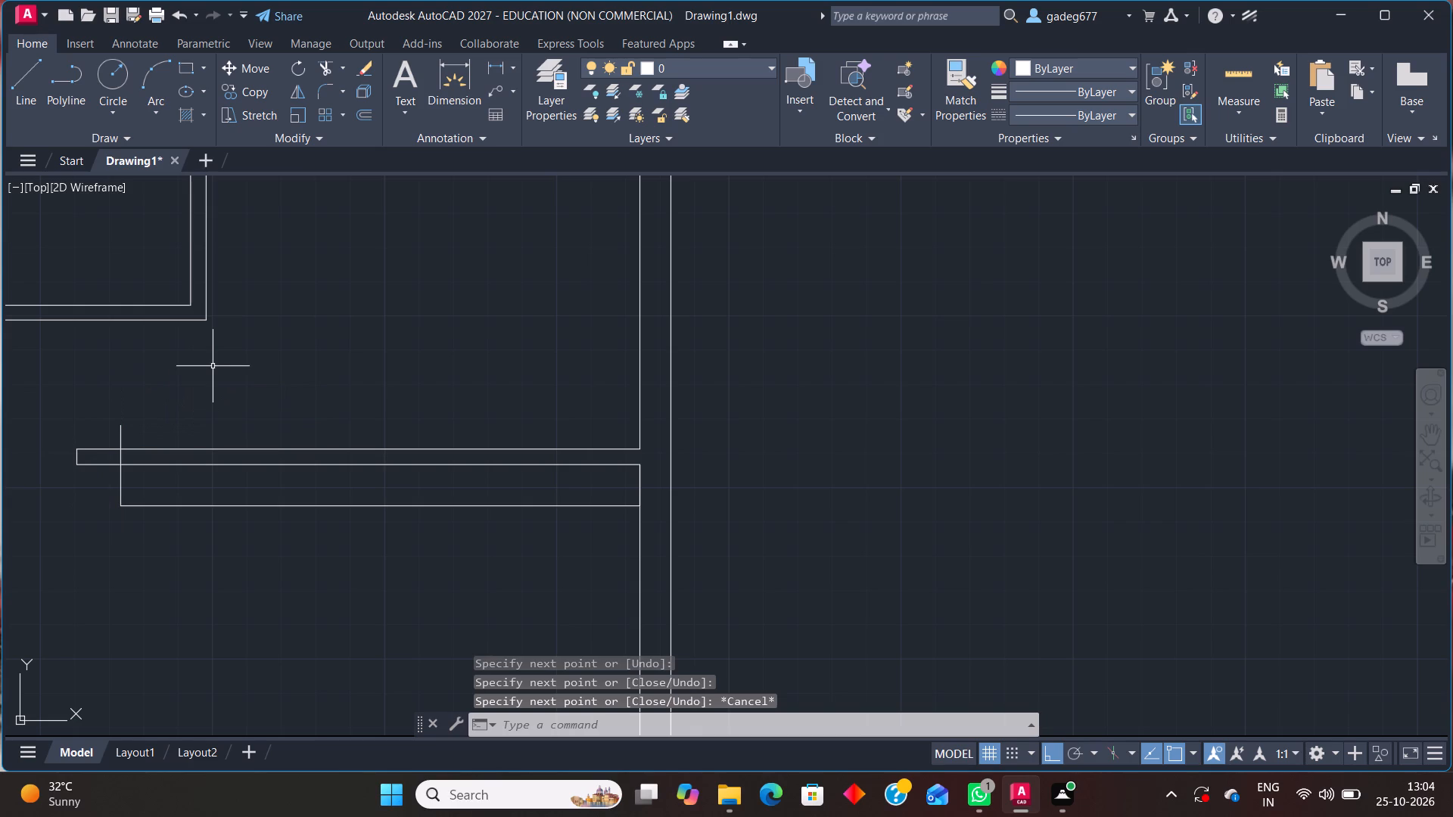
Trim the new vertical line back to the south face of the horizontal wall.
{"action": "type", "text": "tr"}
{"action": "key", "text": "Return"}
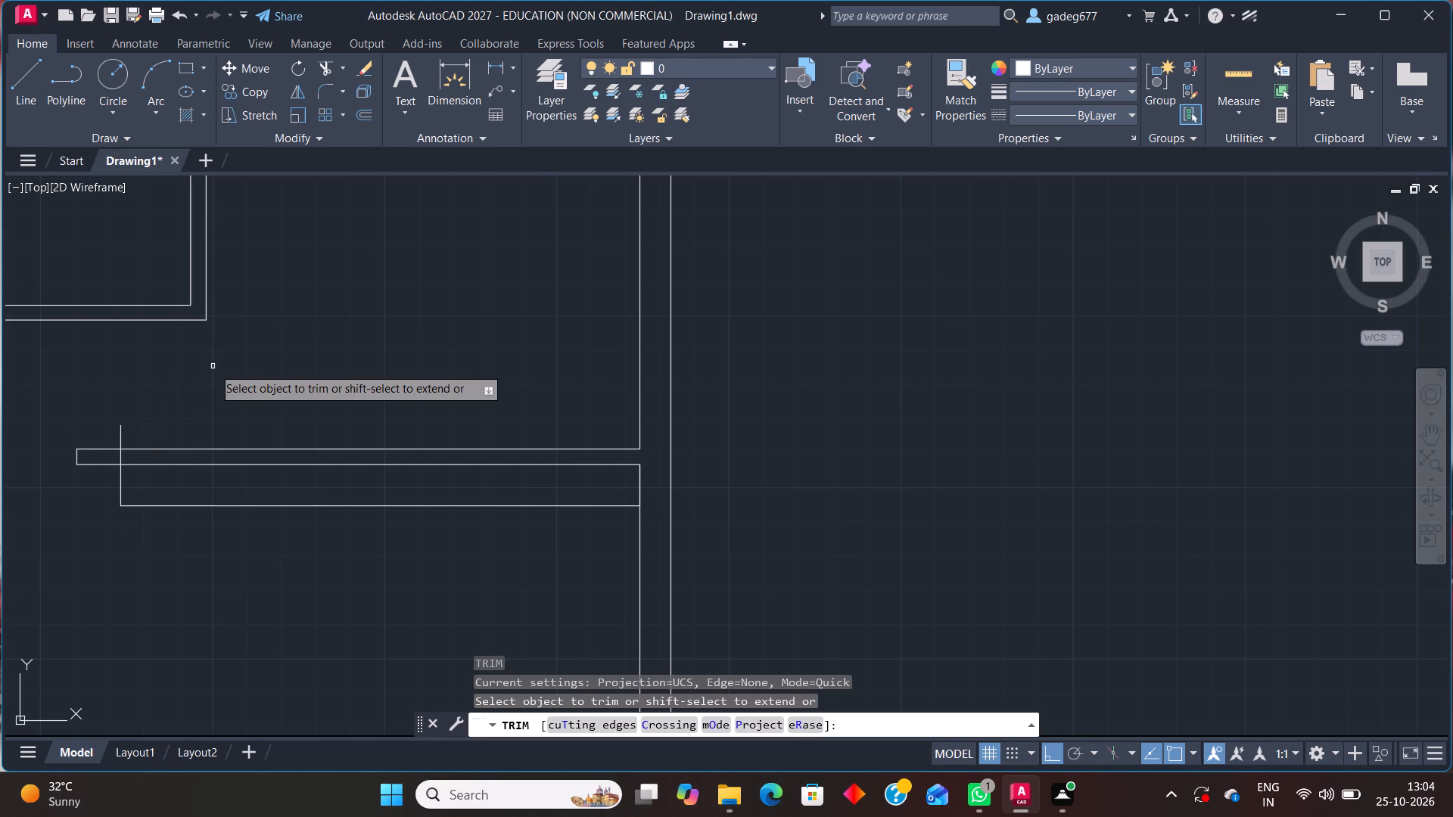
{"action": "left_click", "coordinate": [120, 436]}
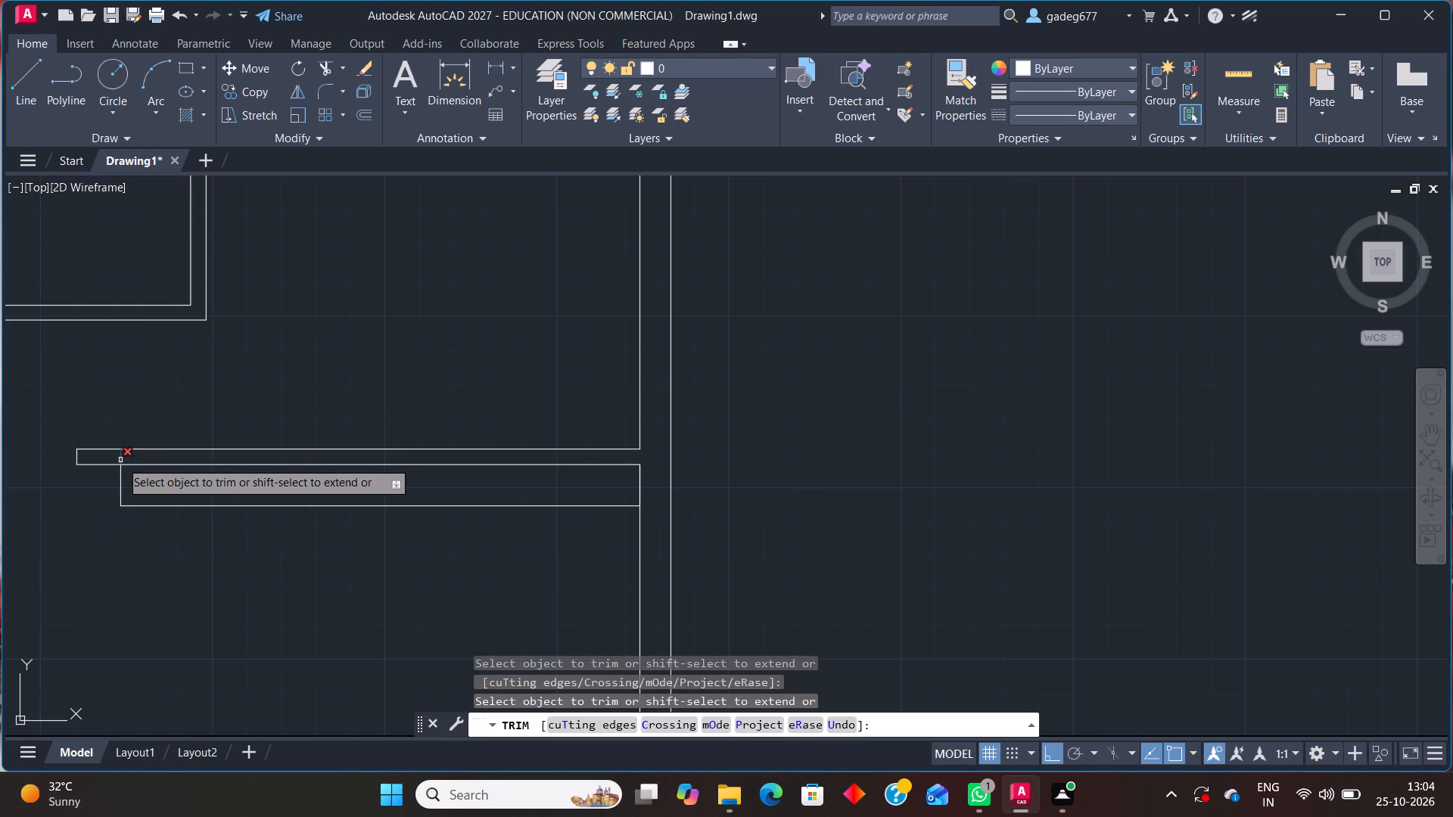
{"action": "left_click", "coordinate": [120, 461]}
{"action": "scroll", "coordinate": [318, 651], "scroll_direction": "down", "scroll_amount": 2}
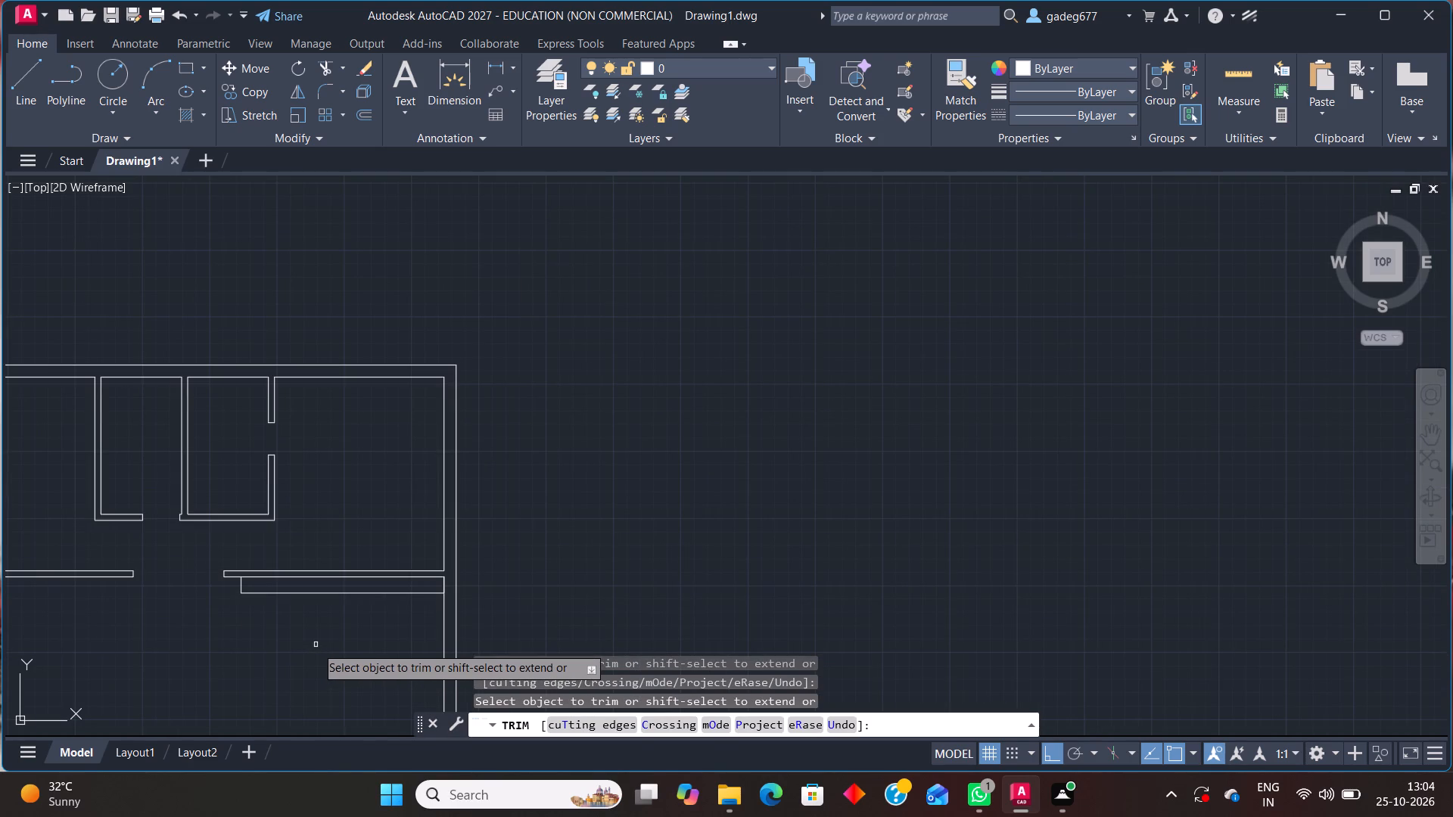
{"action": "key", "text": "Escape"}
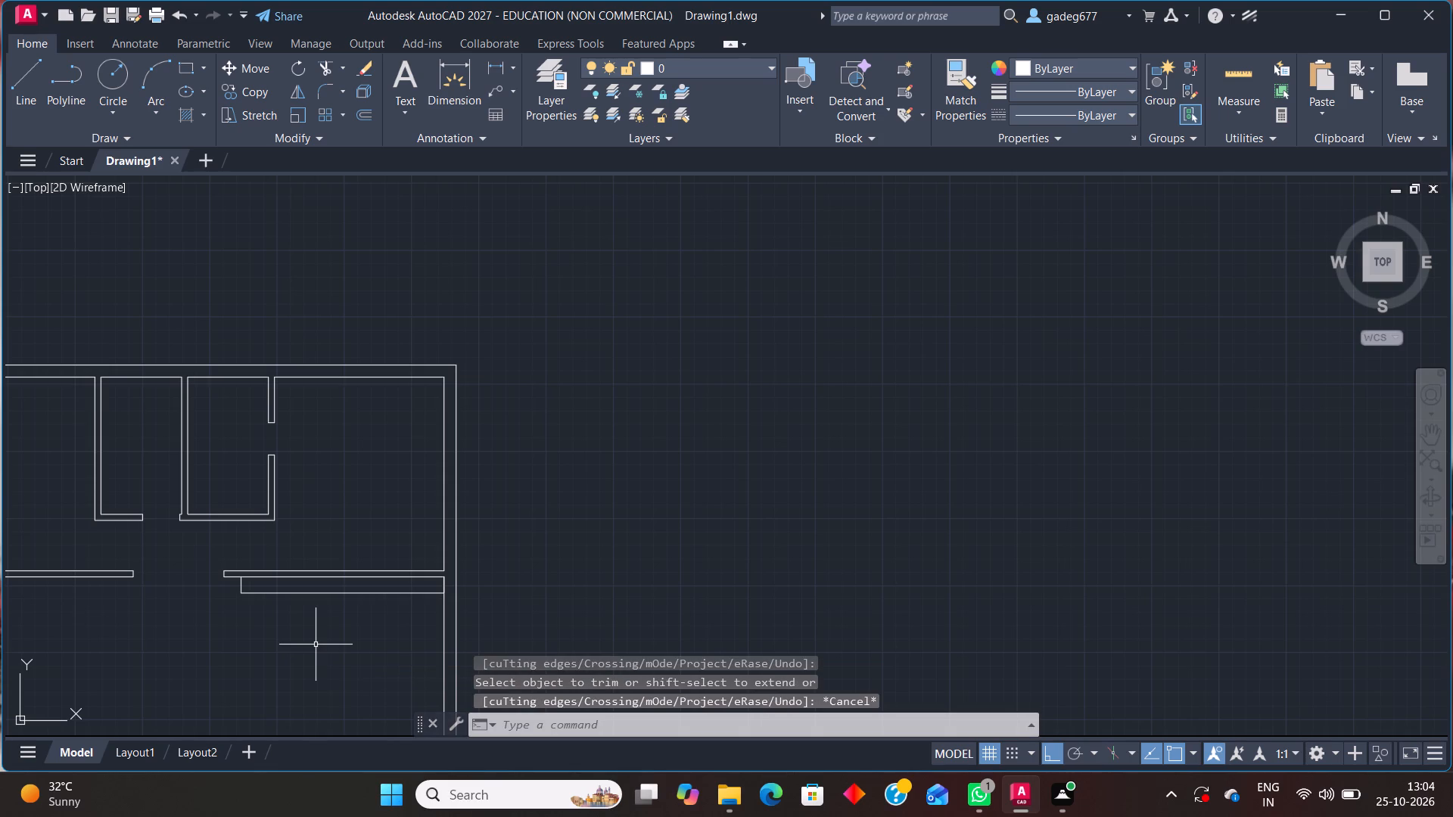
Stretch the east end of the new horizontal line about 2'-6" east, past the exterior wall.
{"action": "left_click", "coordinate": [359, 592]}
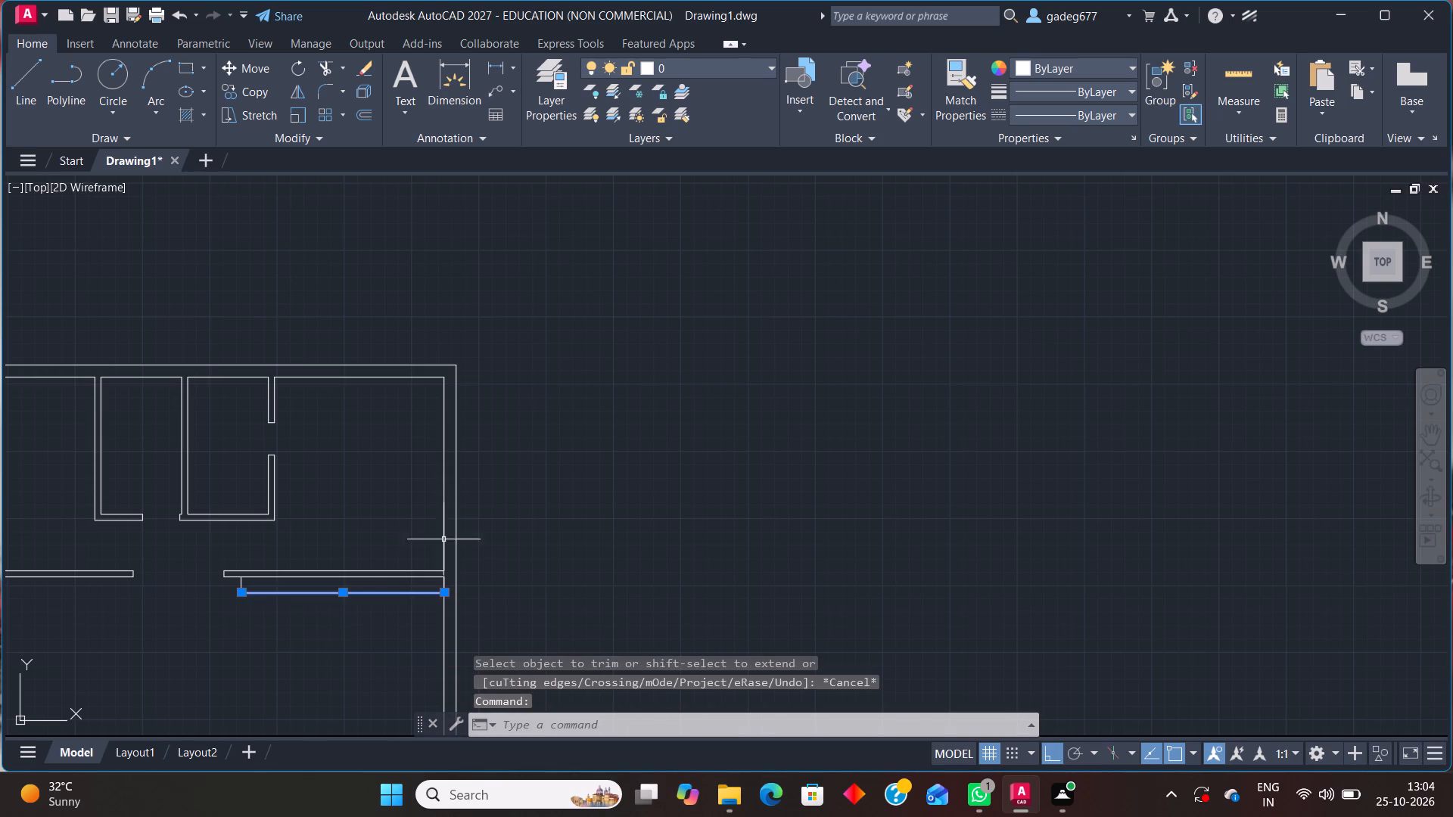
{"action": "left_click", "coordinate": [443, 595]}
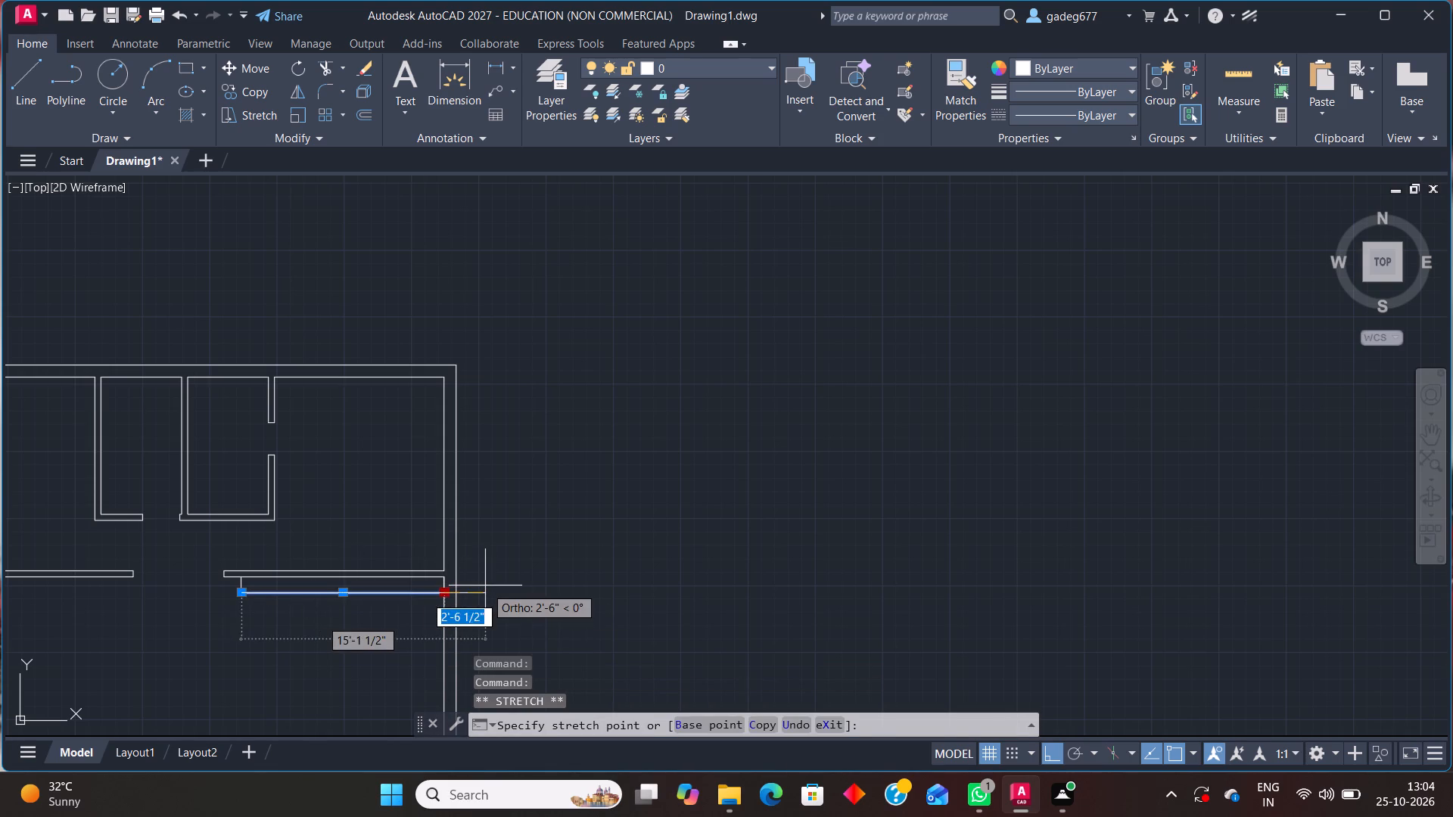
{"action": "left_click", "coordinate": [486, 586]}
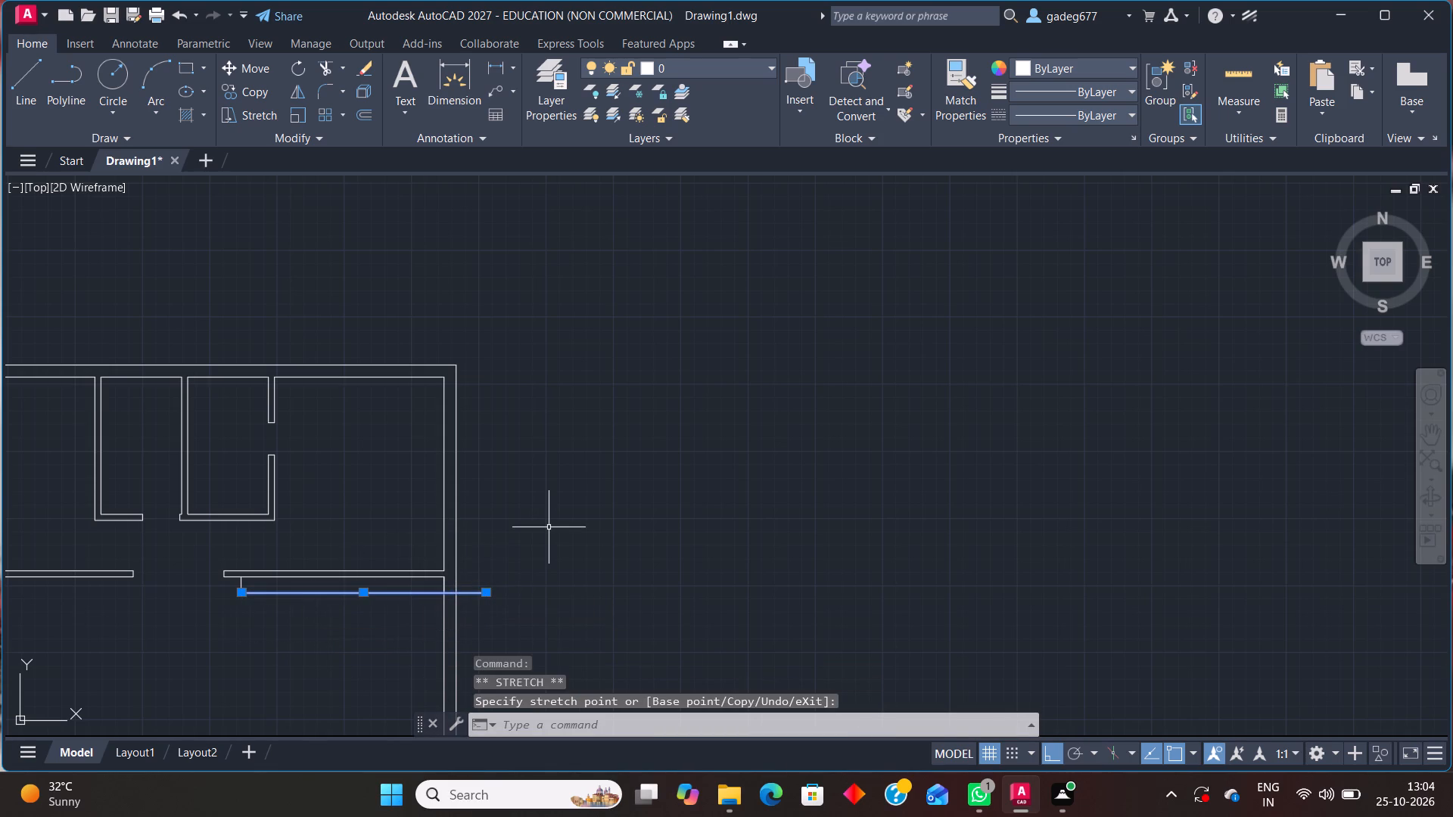
{"action": "key", "text": "Escape"}
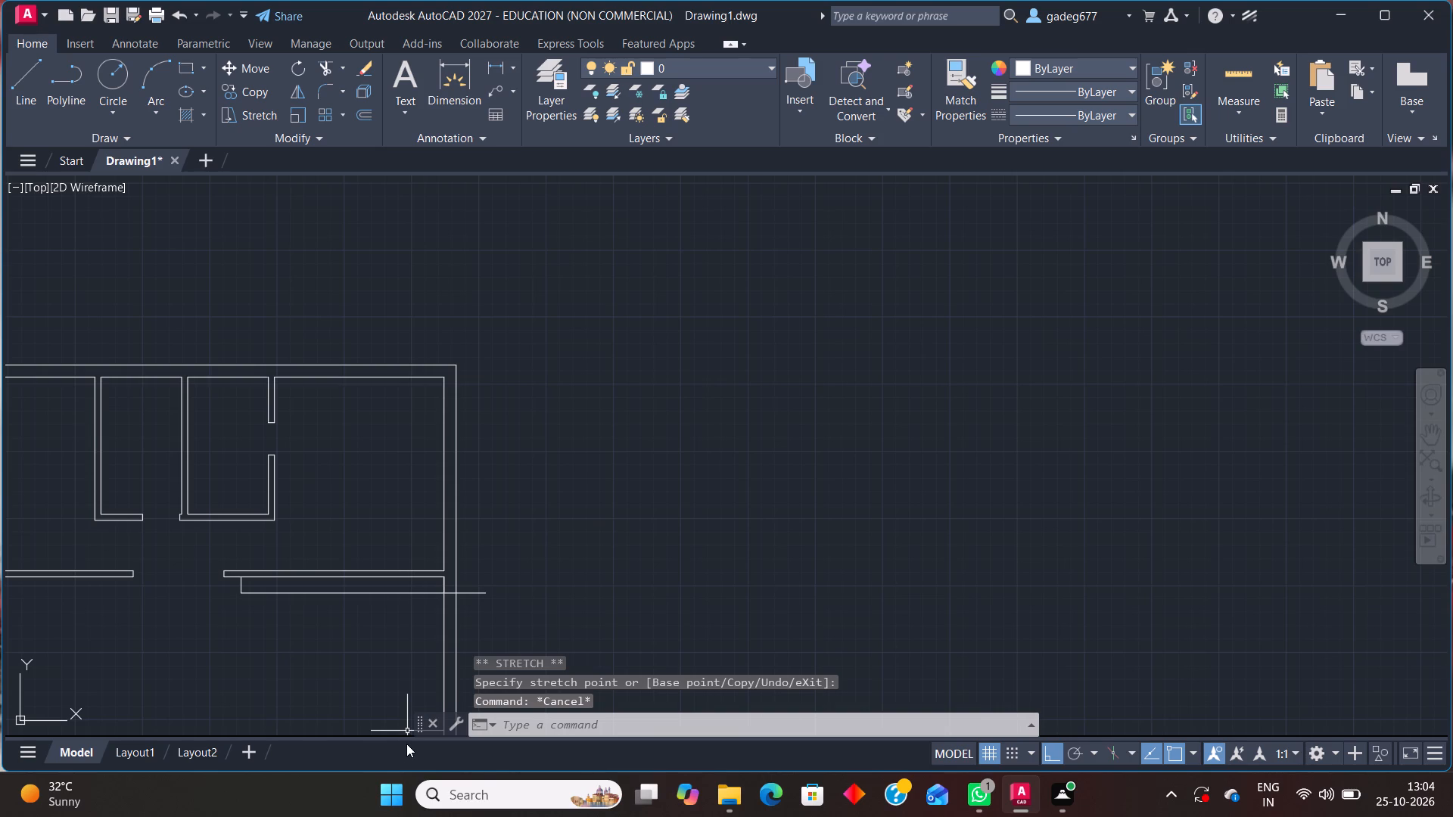
Offset the stretched horizontal line 3' south to mark the other side of the opening in the exterior east wall.
{"action": "scroll", "coordinate": [380, 751], "scroll_direction": "down", "scroll_amount": 2}
{"action": "middle_click_drag", "start_coordinate": [537, 563], "coordinate": [499, 389]}
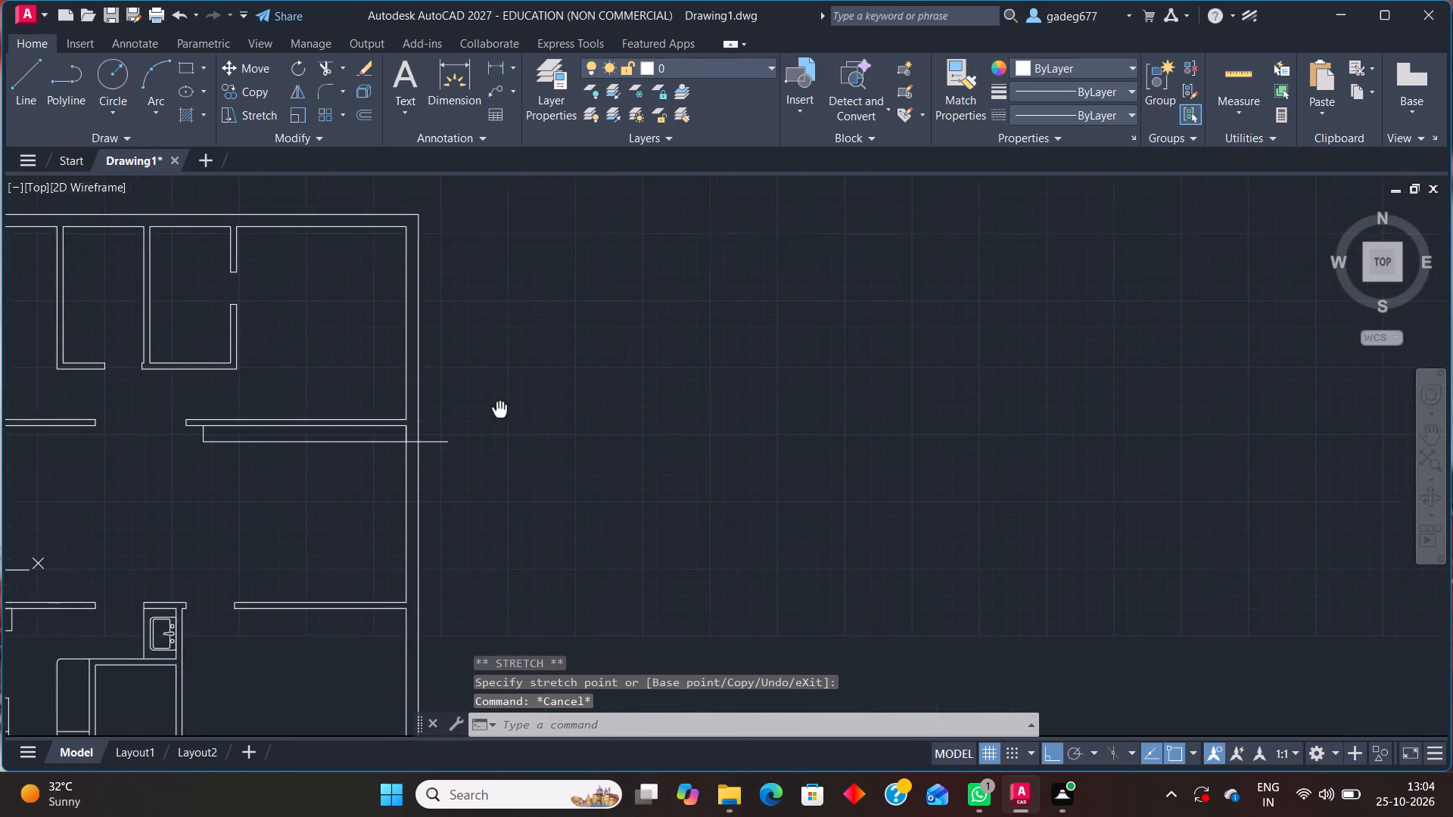
{"action": "middle_click_drag", "start_coordinate": [499, 389], "coordinate": [499, 318]}
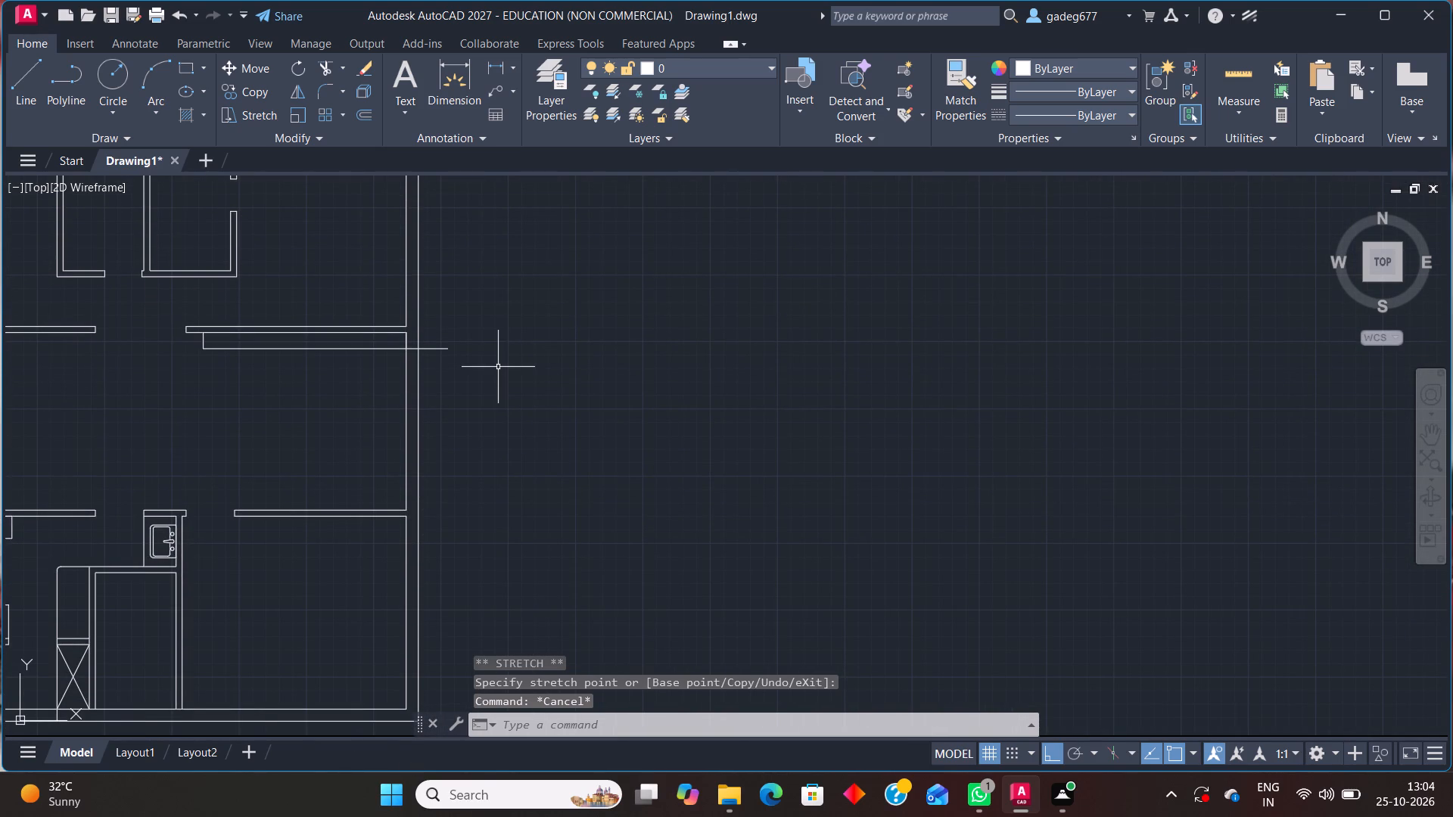
{"action": "type", "text": "off"}
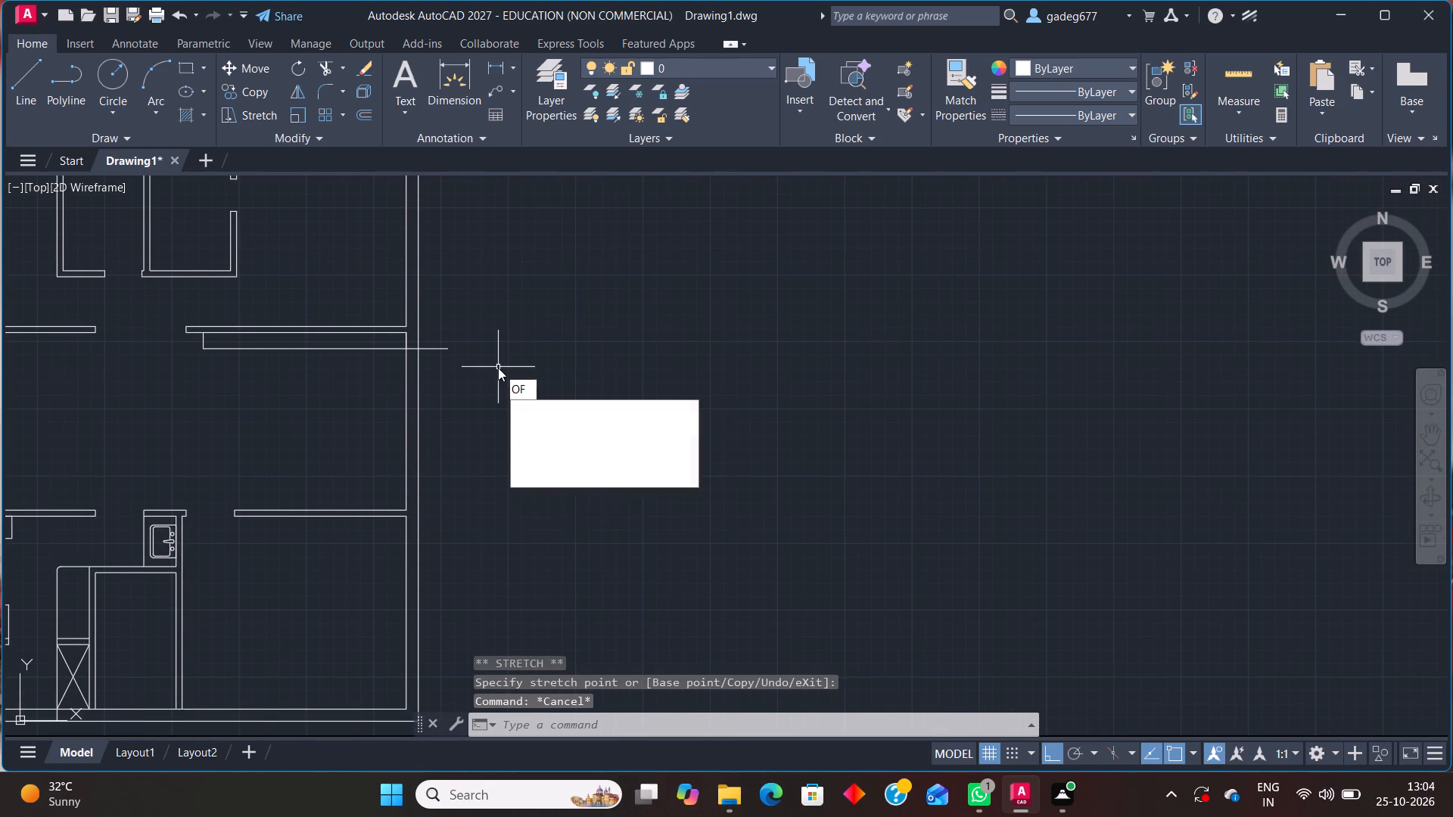
{"action": "key", "text": "Return"}
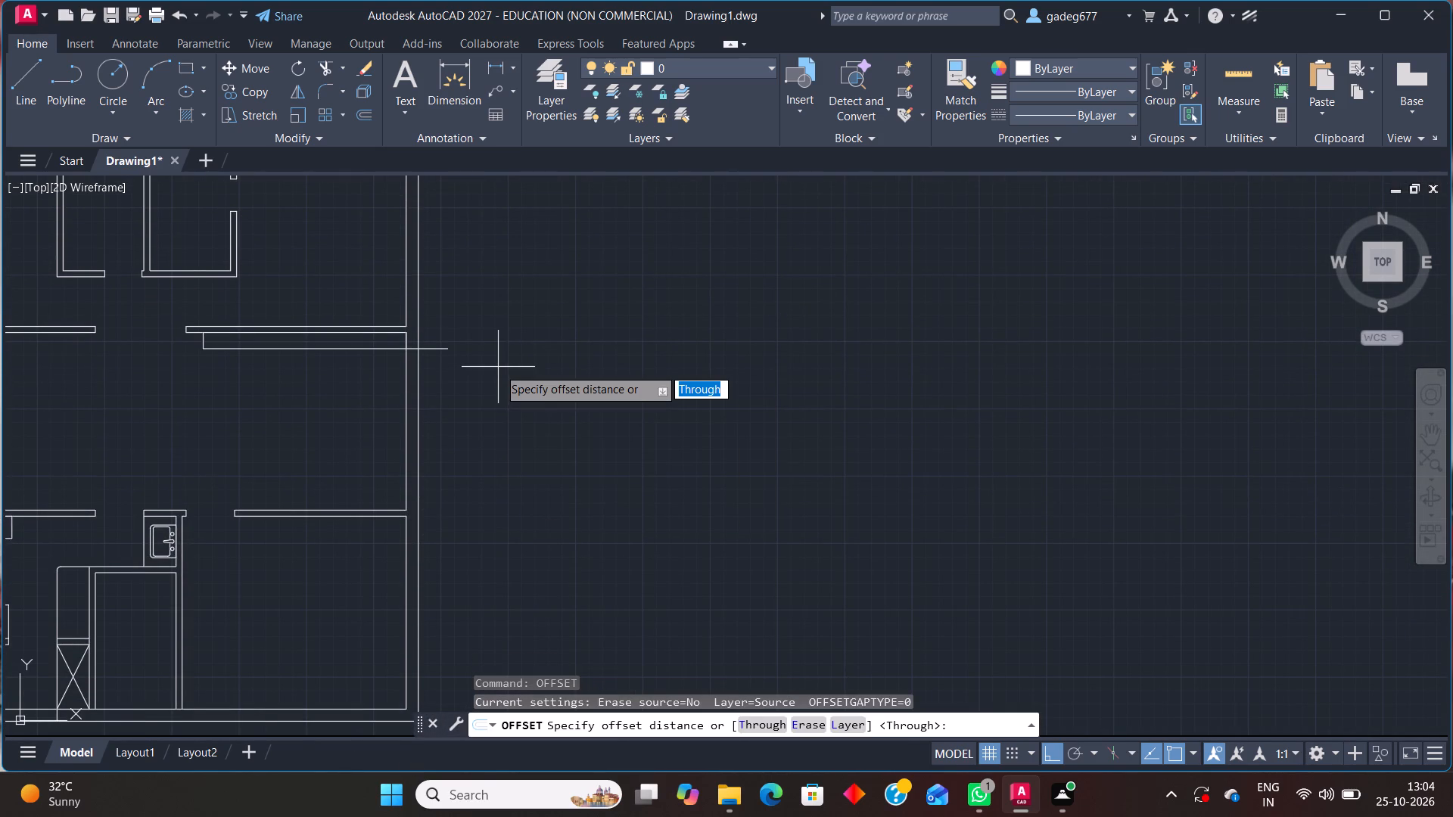
{"action": "key", "text": "Return"}
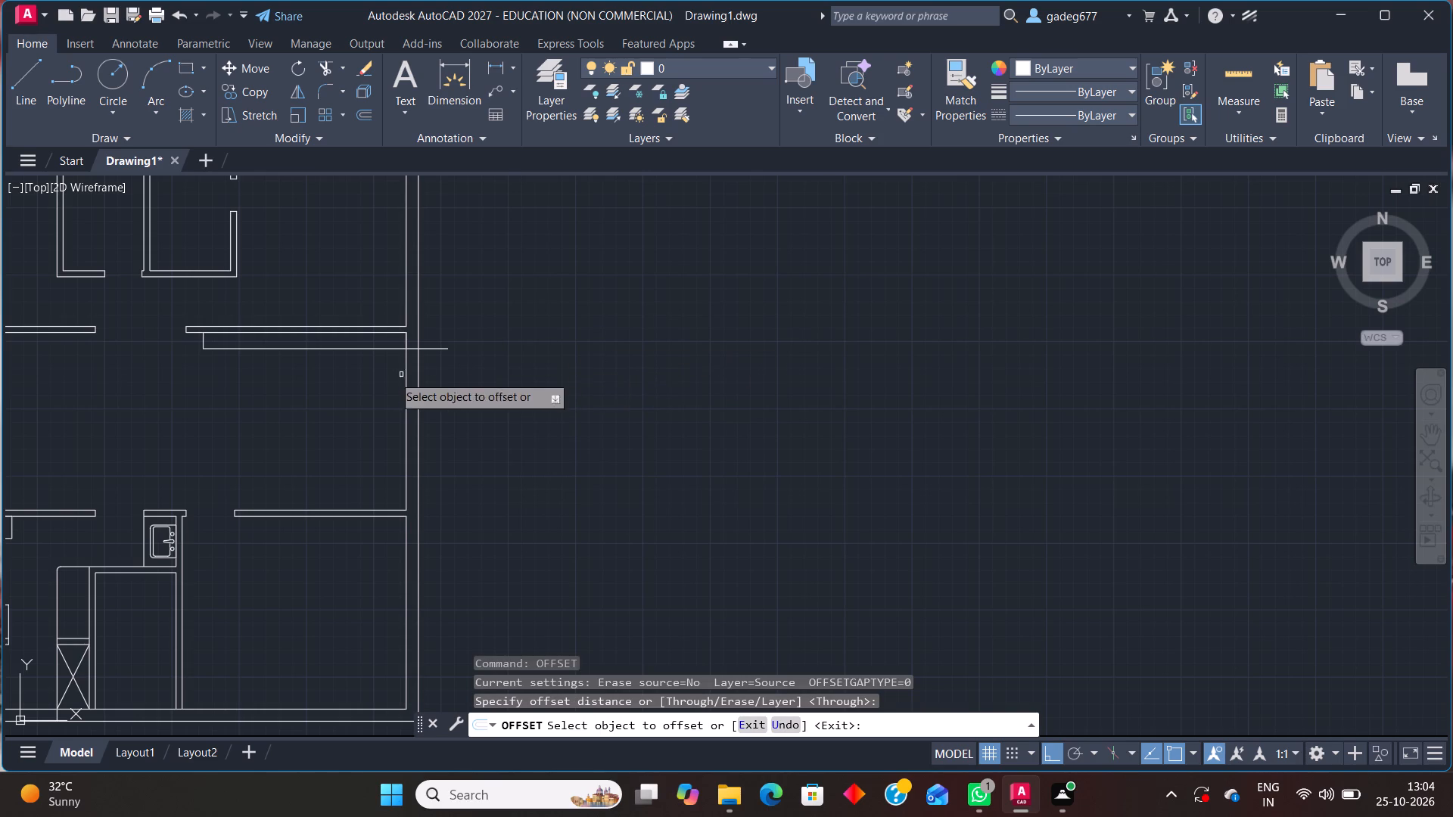
{"action": "left_click", "coordinate": [437, 349]}
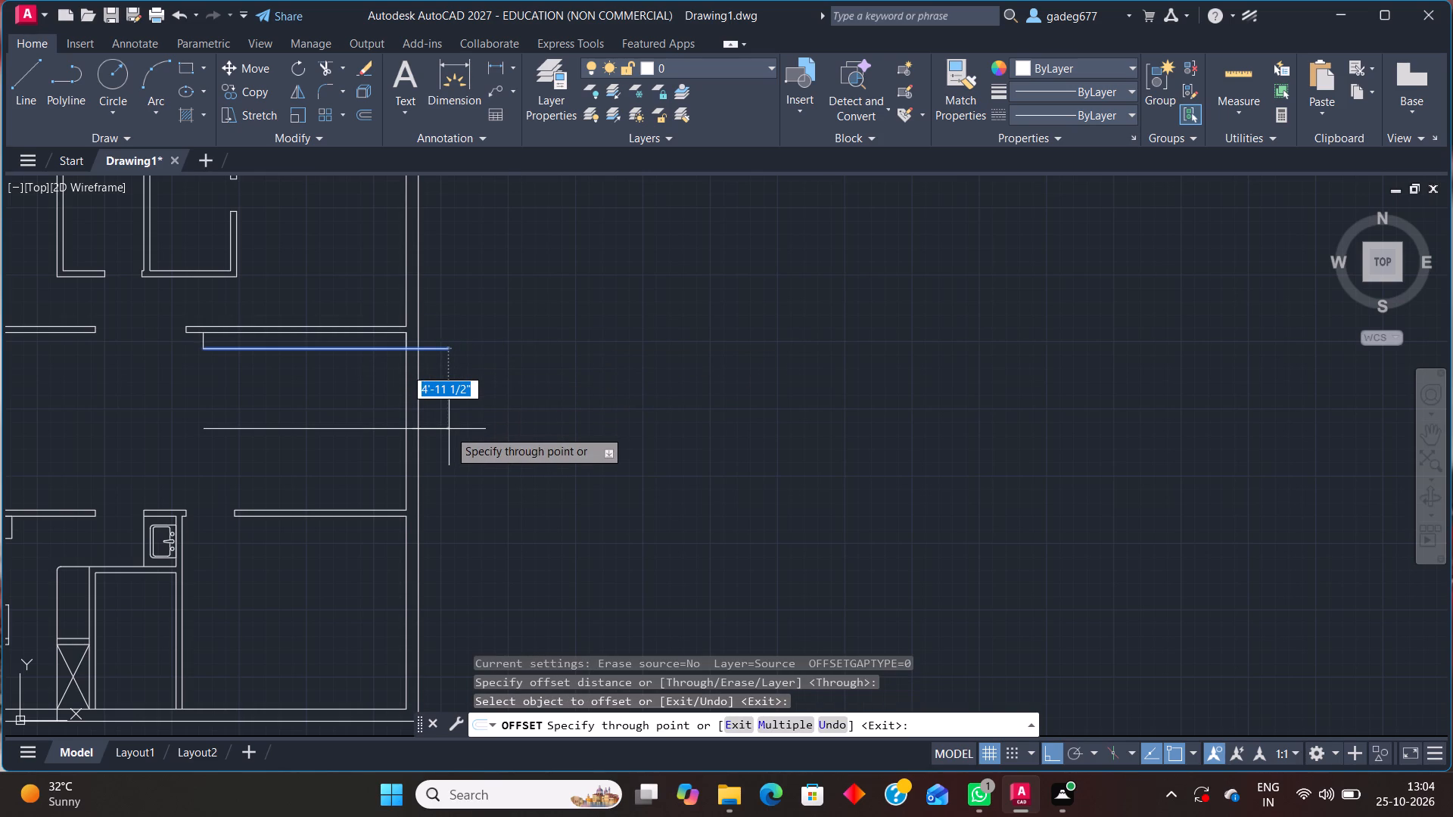
{"action": "type", "text": "3'"}
{"action": "key", "text": "Return"}
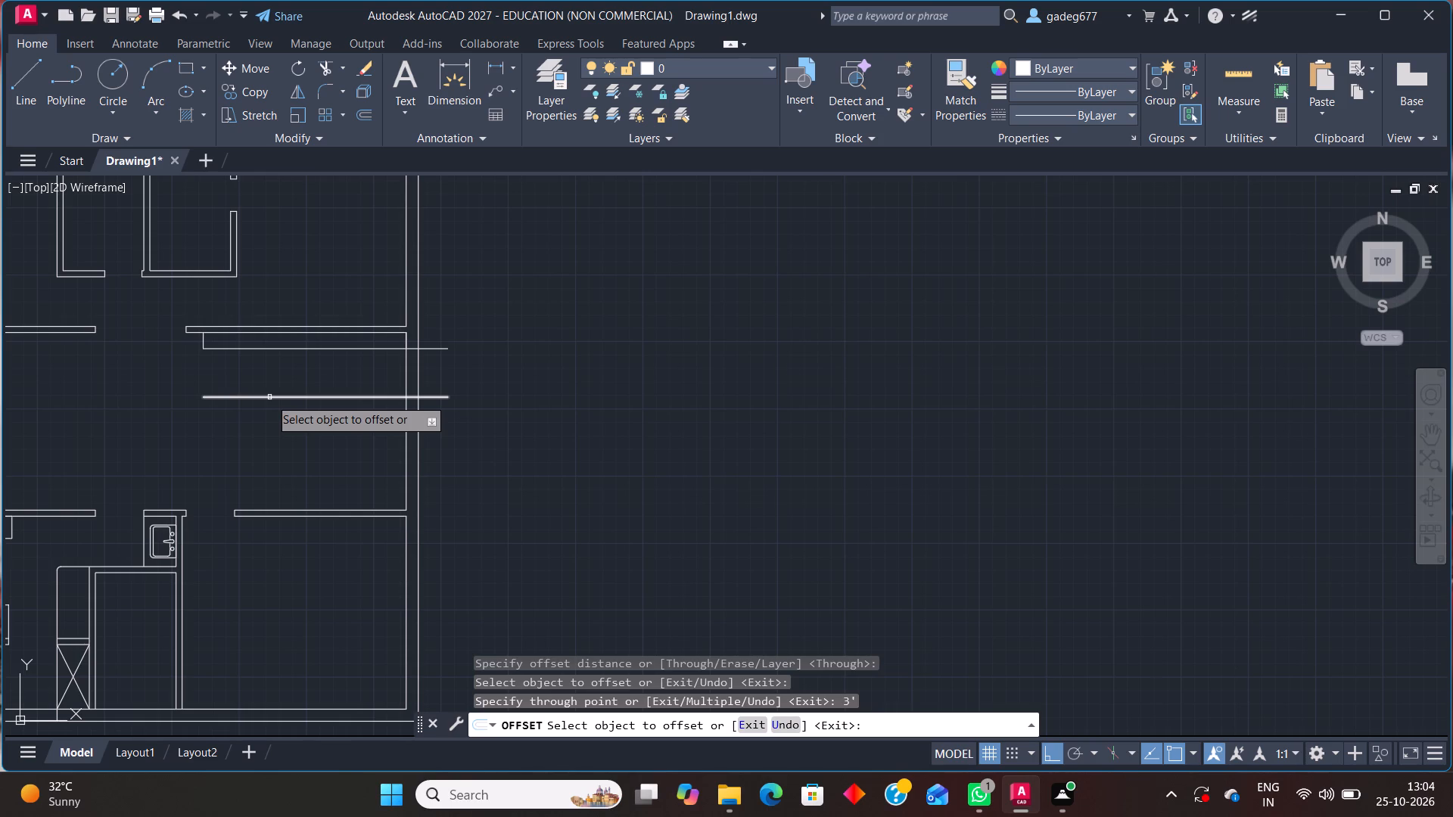
{"action": "key", "text": "Escape"}
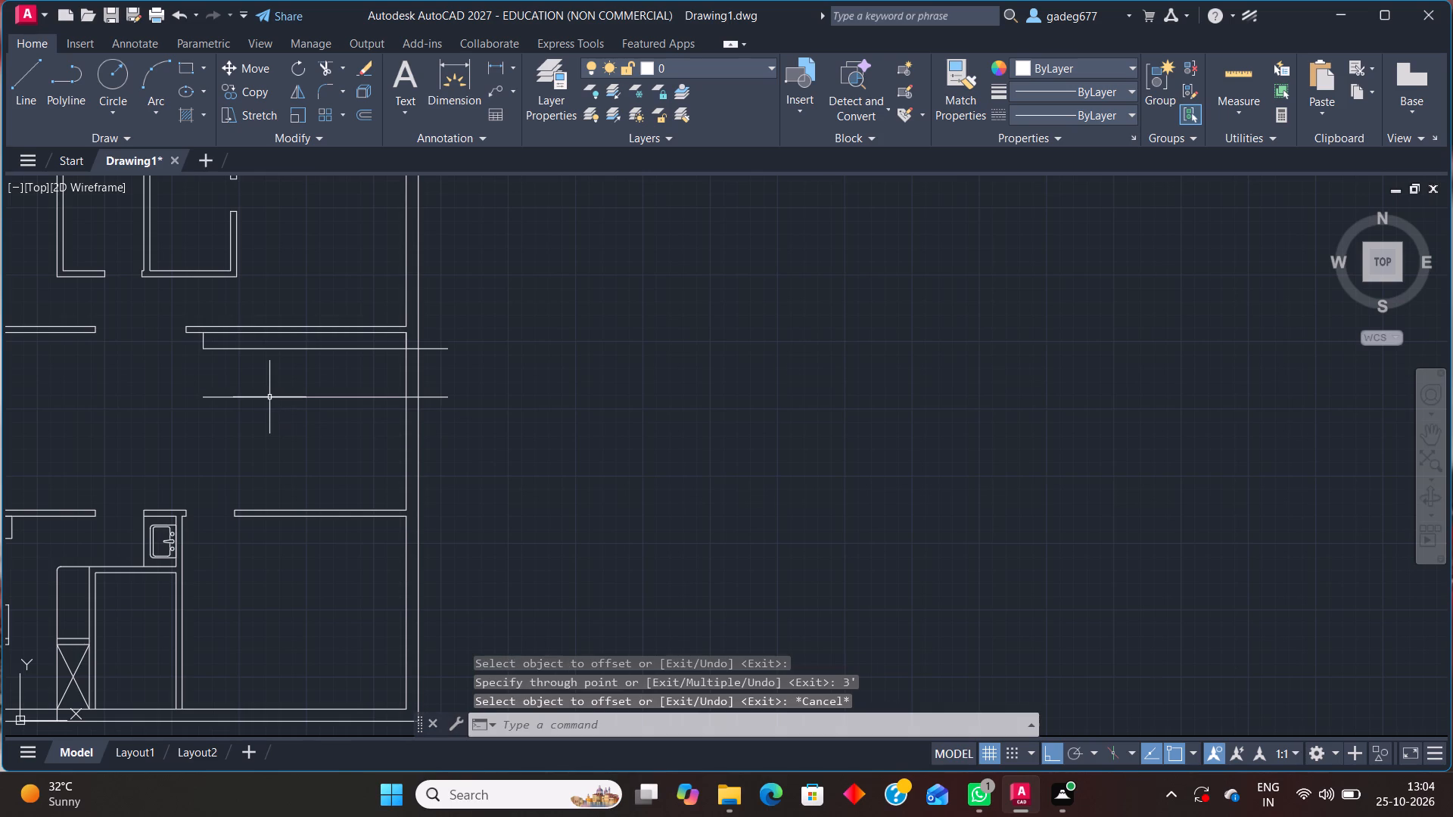
Shorten both ends of the offset horizontal line to the exterior east wall's inner and outer faces, leaving it 9" long.
{"action": "left_click", "coordinate": [250, 398]}
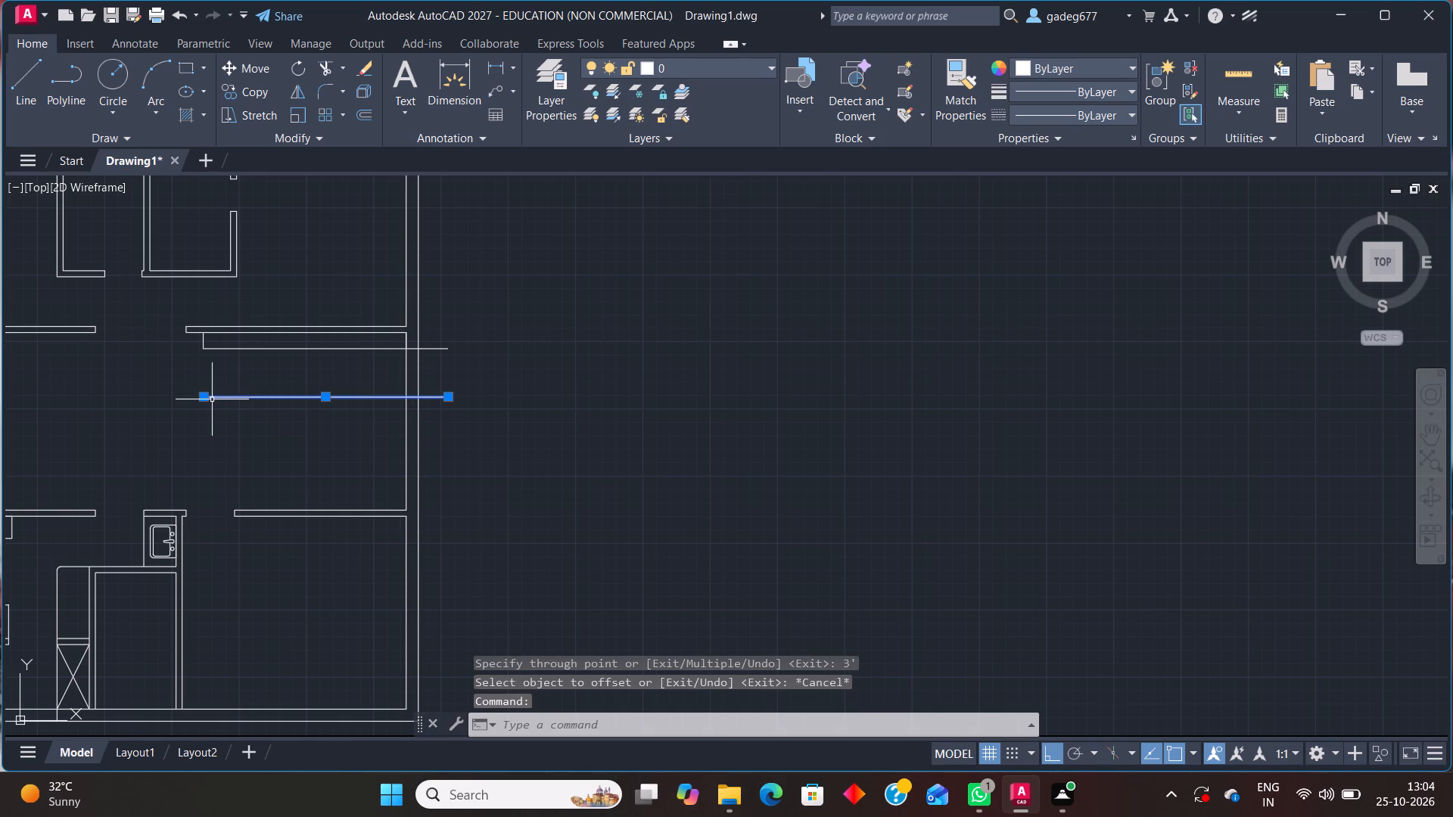
{"action": "left_click", "coordinate": [208, 398]}
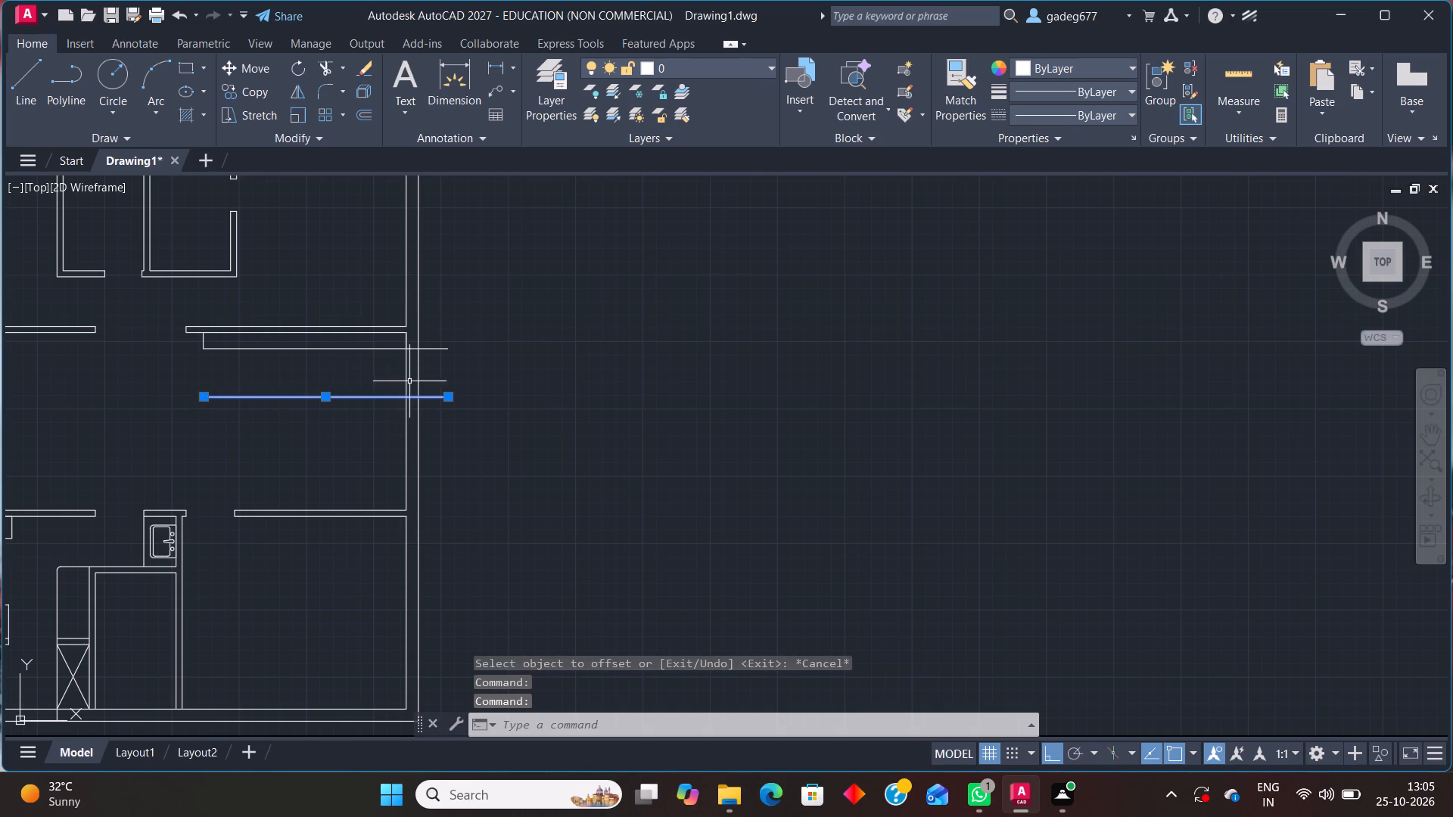
{"action": "left_click", "coordinate": [198, 403]}
{"action": "left_click", "coordinate": [207, 397]}
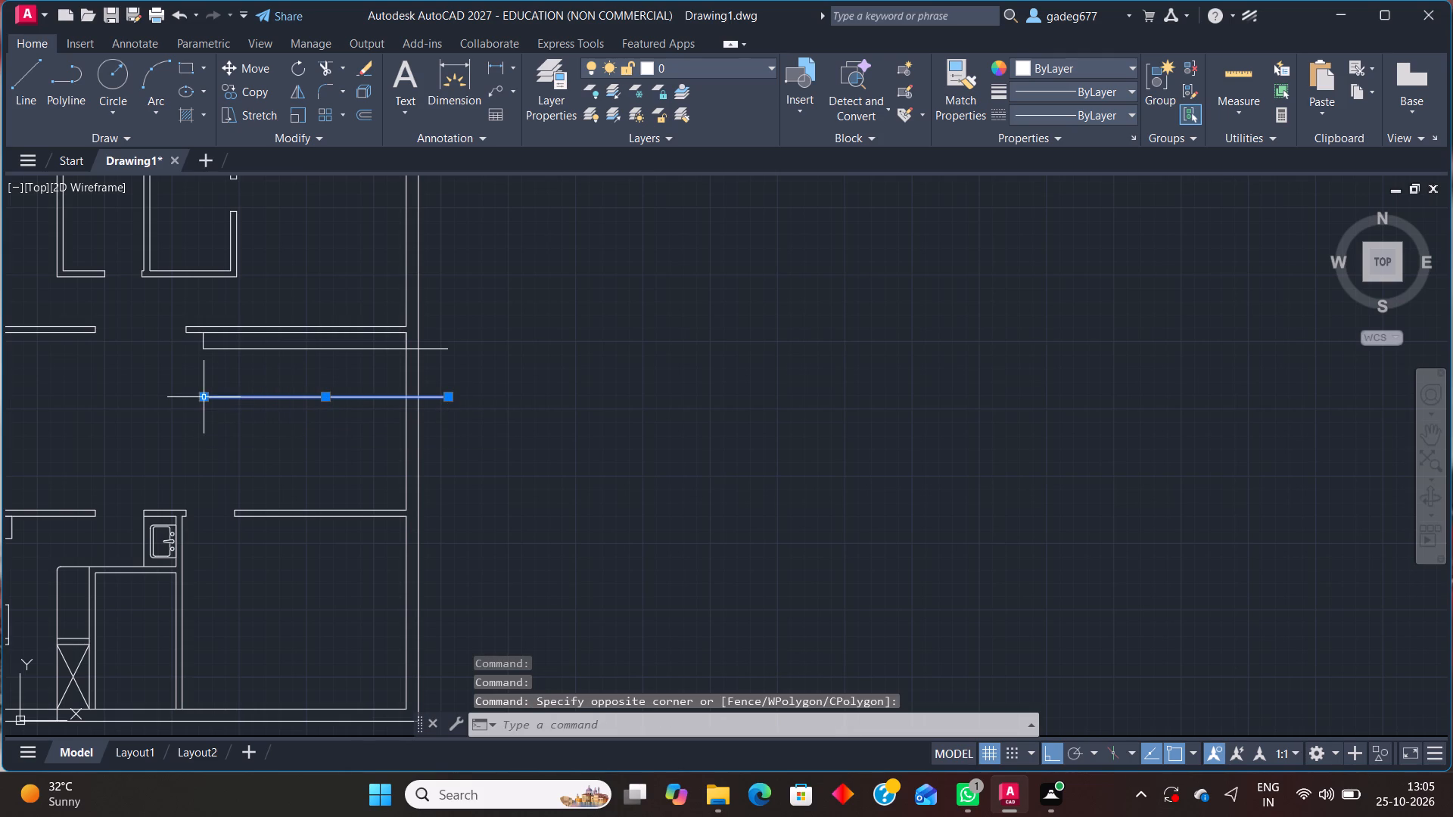
{"action": "left_click", "coordinate": [204, 399]}
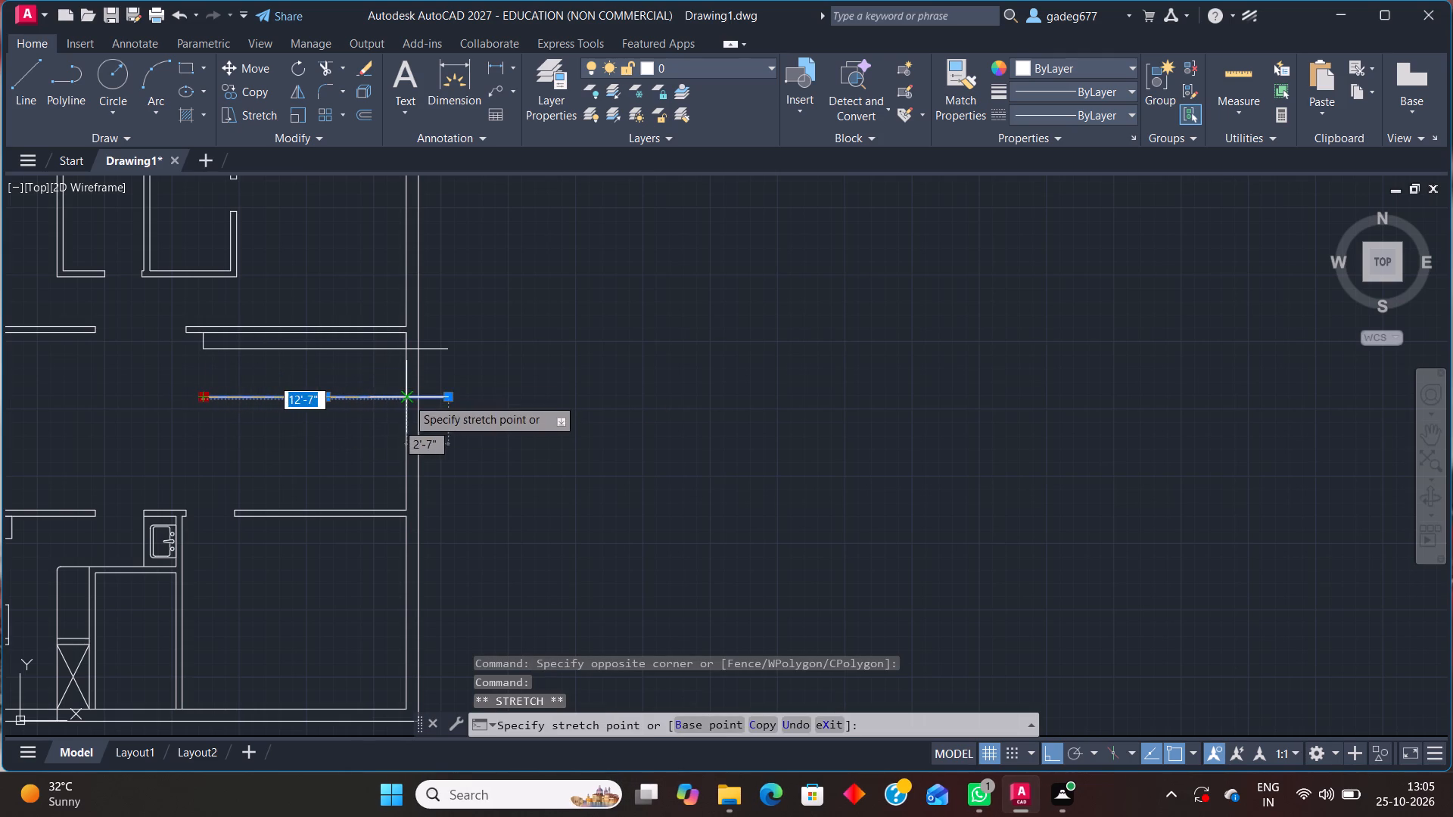
{"action": "left_click", "coordinate": [406, 401]}
{"action": "scroll", "coordinate": [440, 406], "scroll_direction": "up", "scroll_amount": 3}
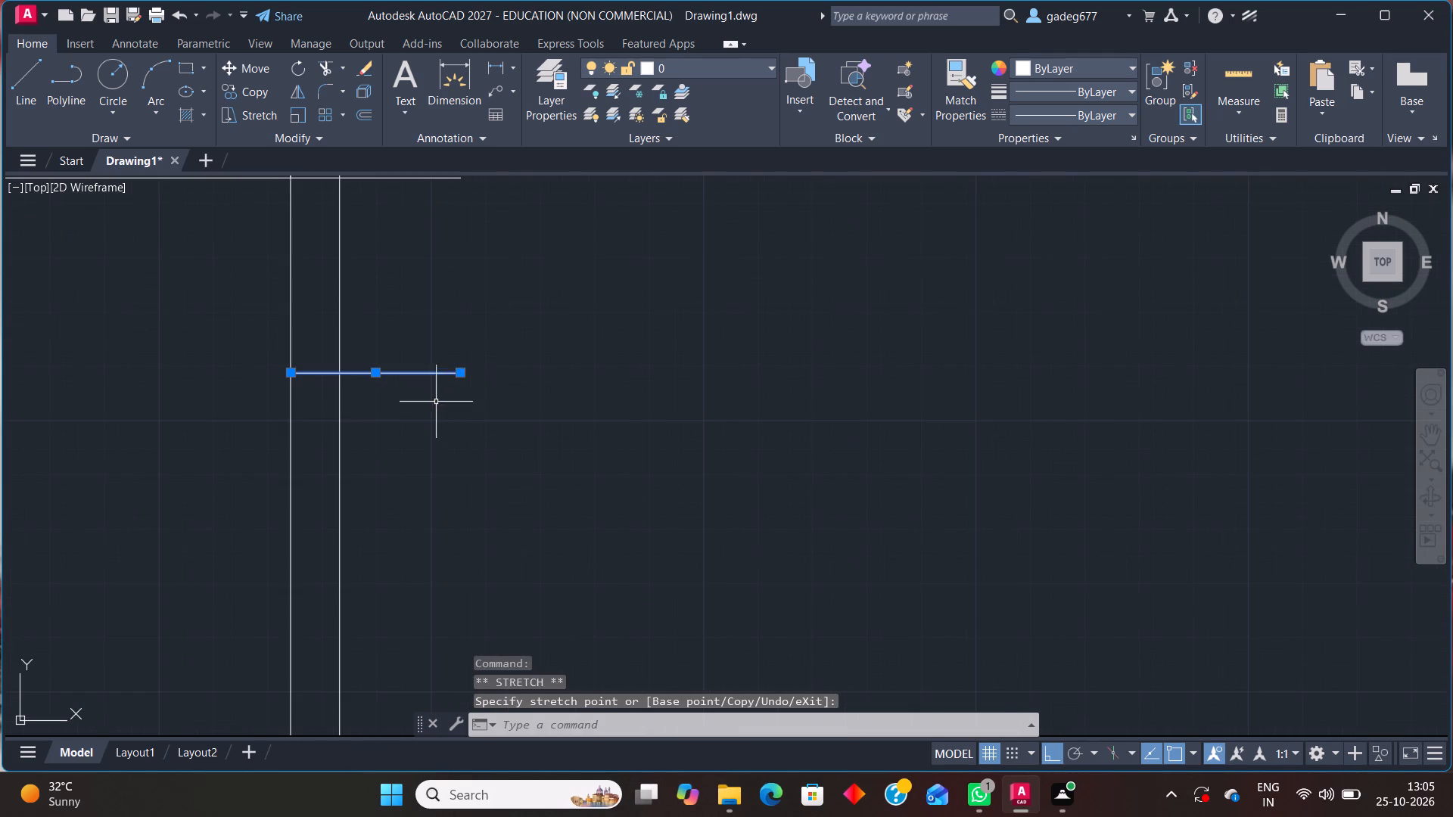
{"action": "left_click", "coordinate": [461, 376]}
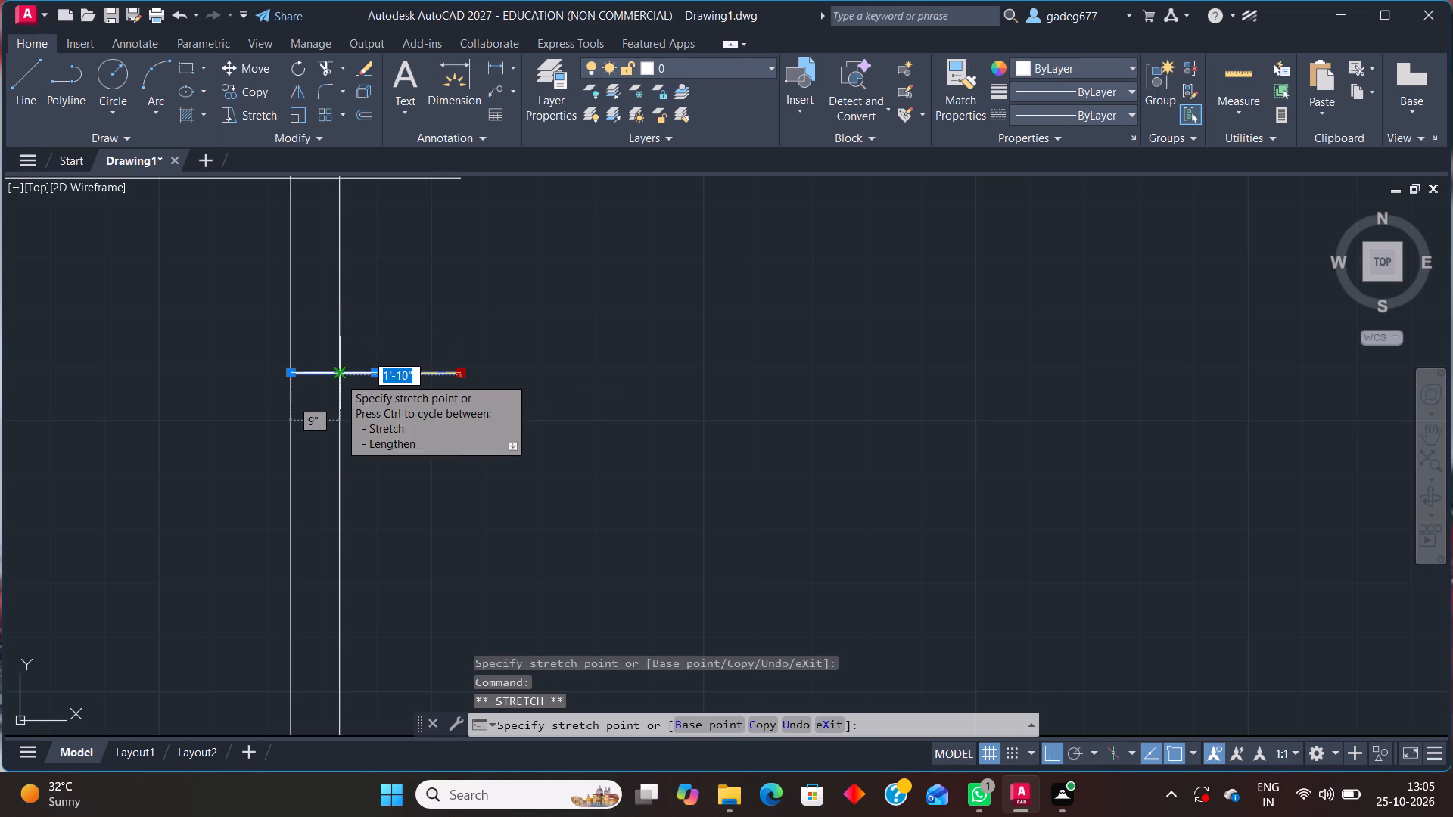
{"action": "left_click", "coordinate": [338, 377]}
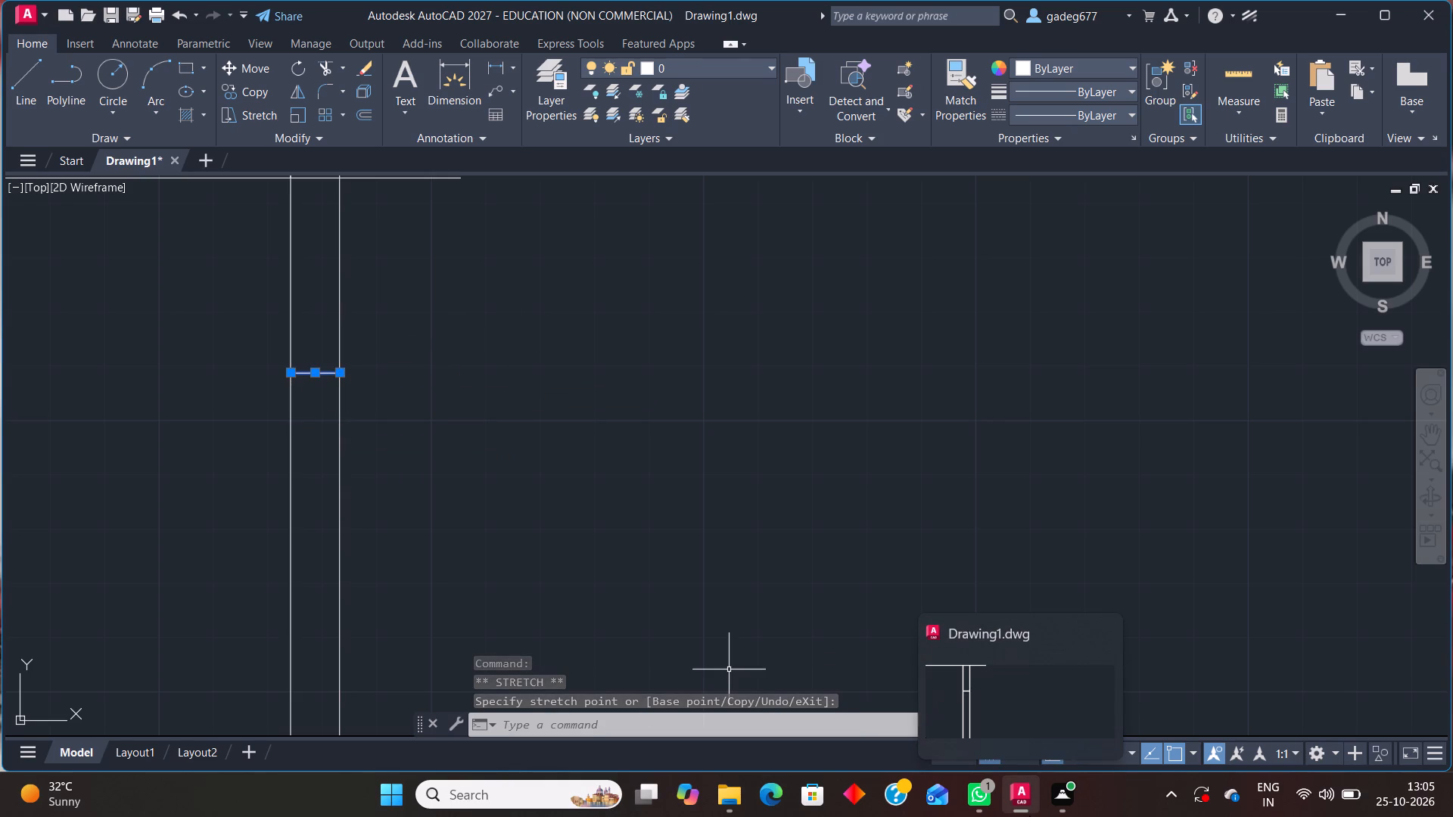
{"action": "key", "text": "Escape"}
Stretch the east end of the upper horizontal line back to the outer face of the exterior east wall.
{"action": "scroll", "coordinate": [1045, 815], "scroll_direction": "down", "scroll_amount": 2}
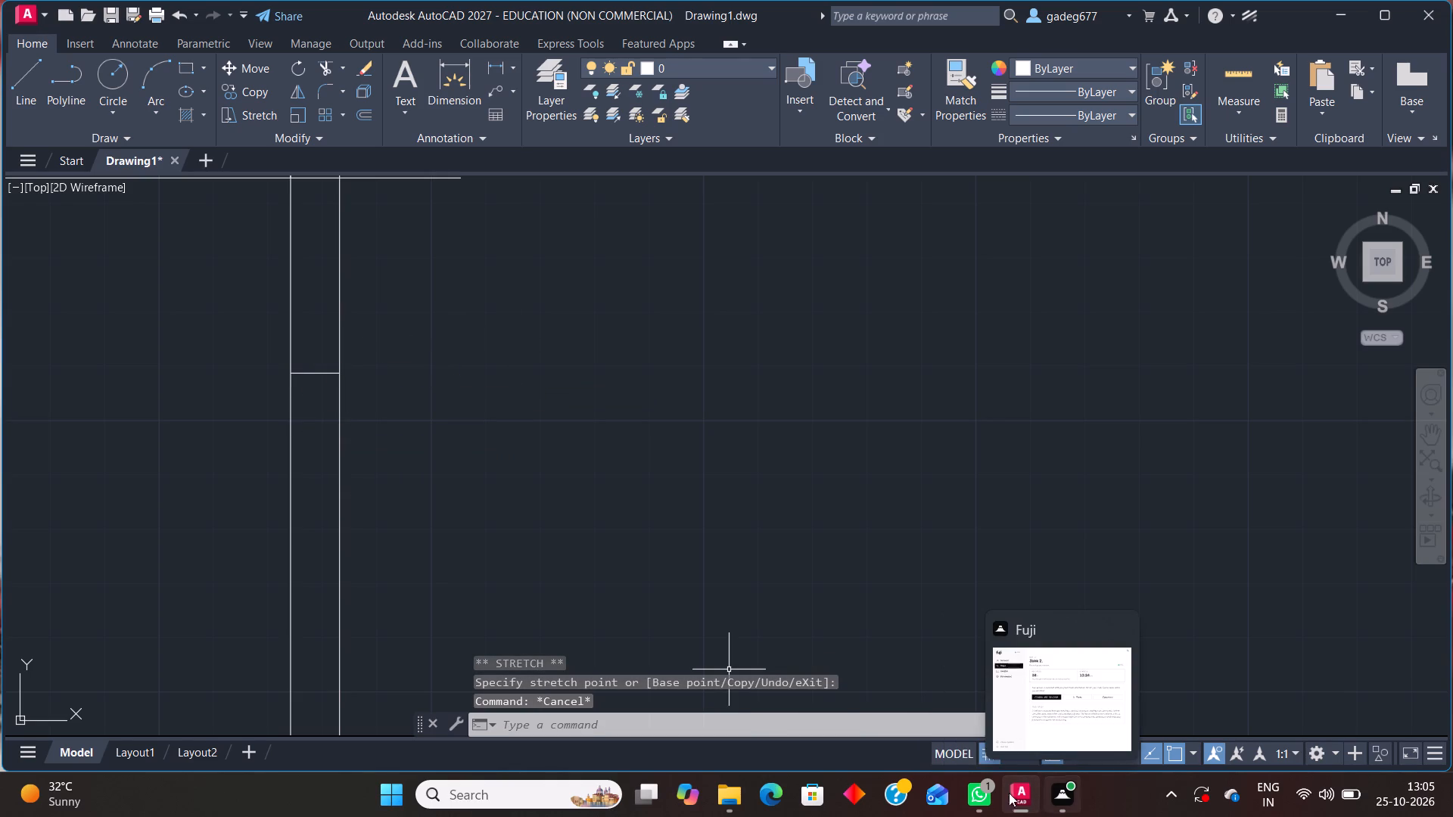
{"action": "scroll", "coordinate": [800, 505], "scroll_direction": "down", "scroll_amount": 4}
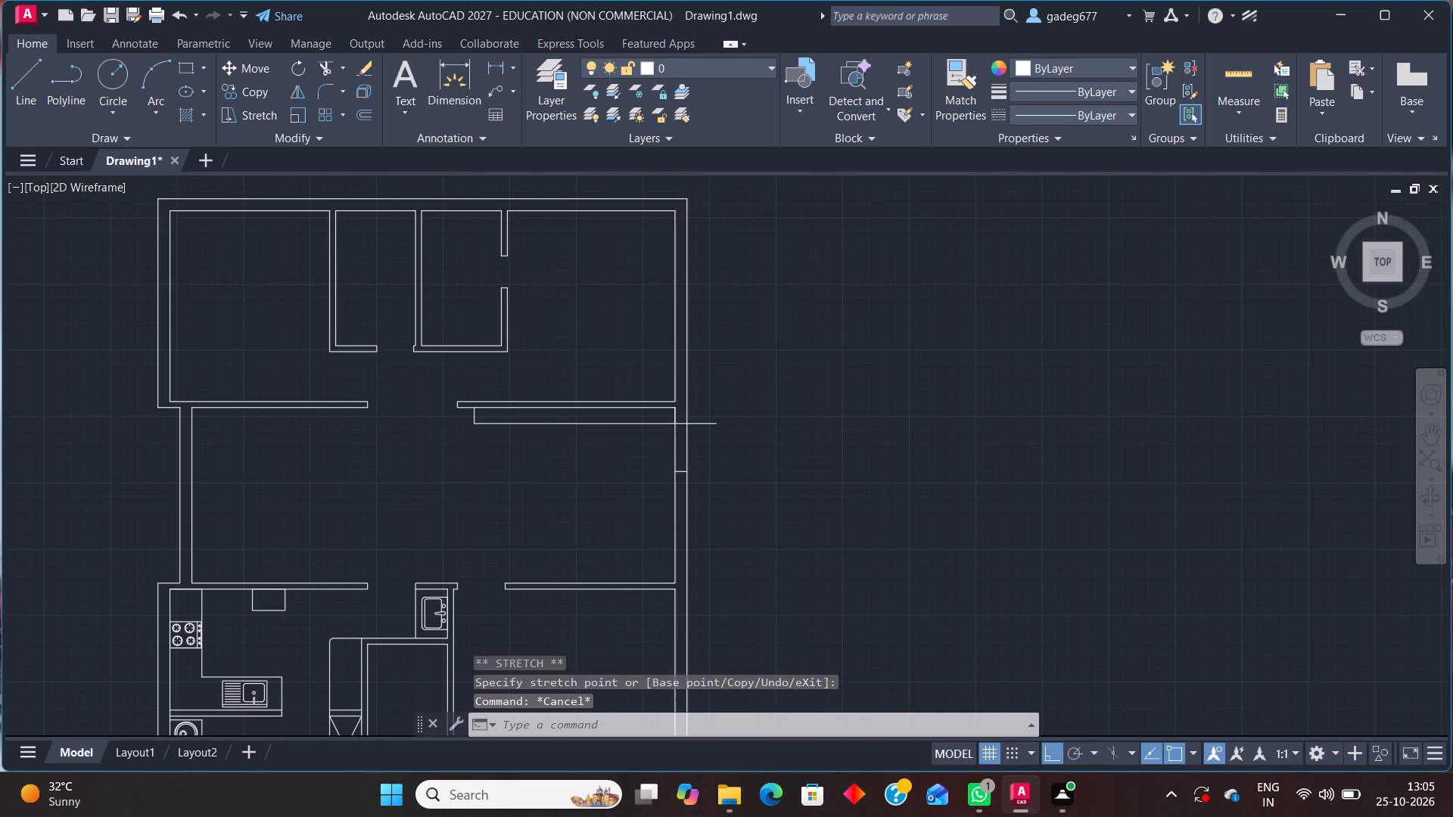
{"action": "scroll", "coordinate": [647, 484], "scroll_direction": "up", "scroll_amount": 1}
{"action": "scroll", "coordinate": [878, 428], "scroll_direction": "up", "scroll_amount": 2}
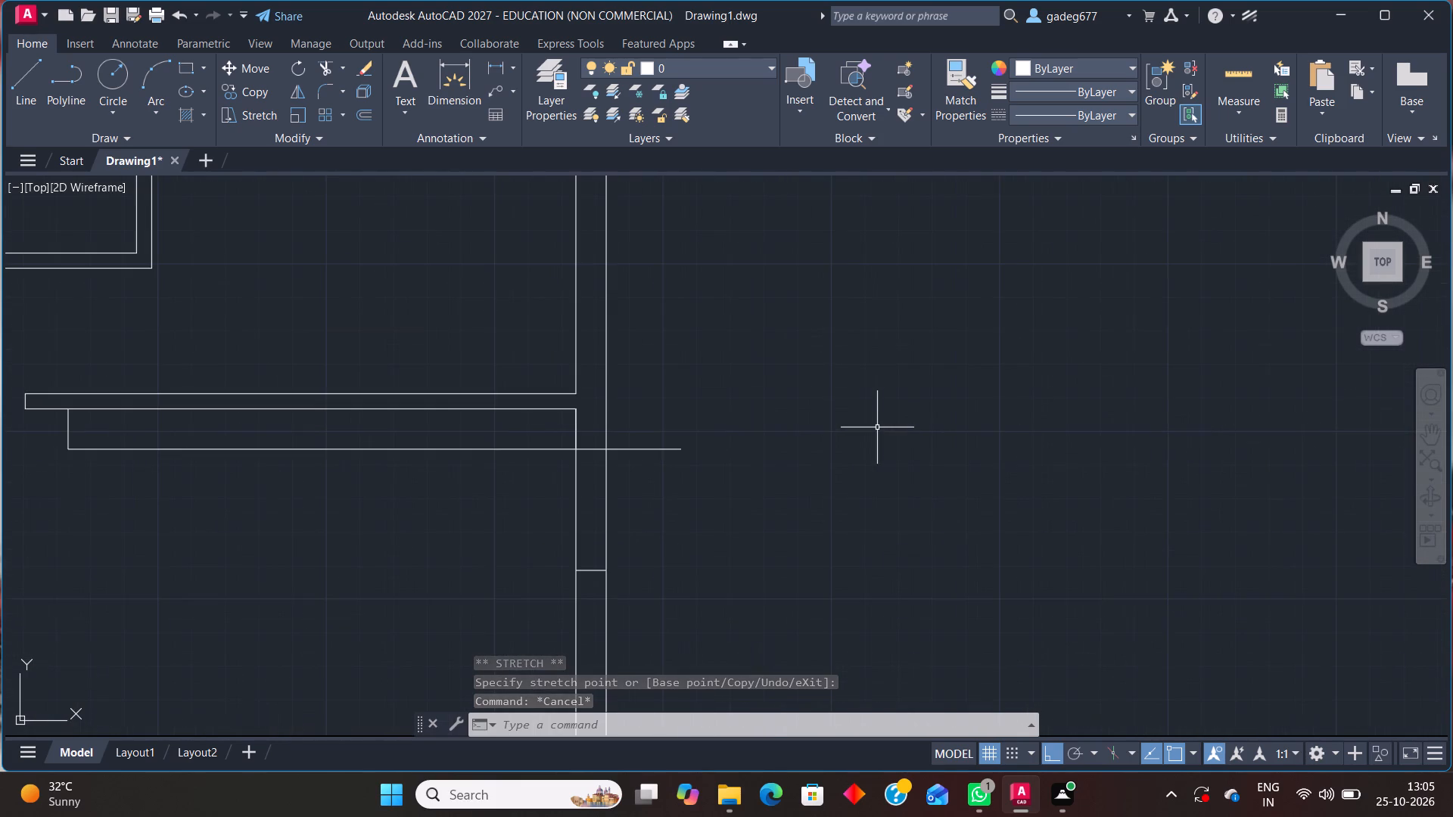
{"action": "left_click", "coordinate": [664, 449]}
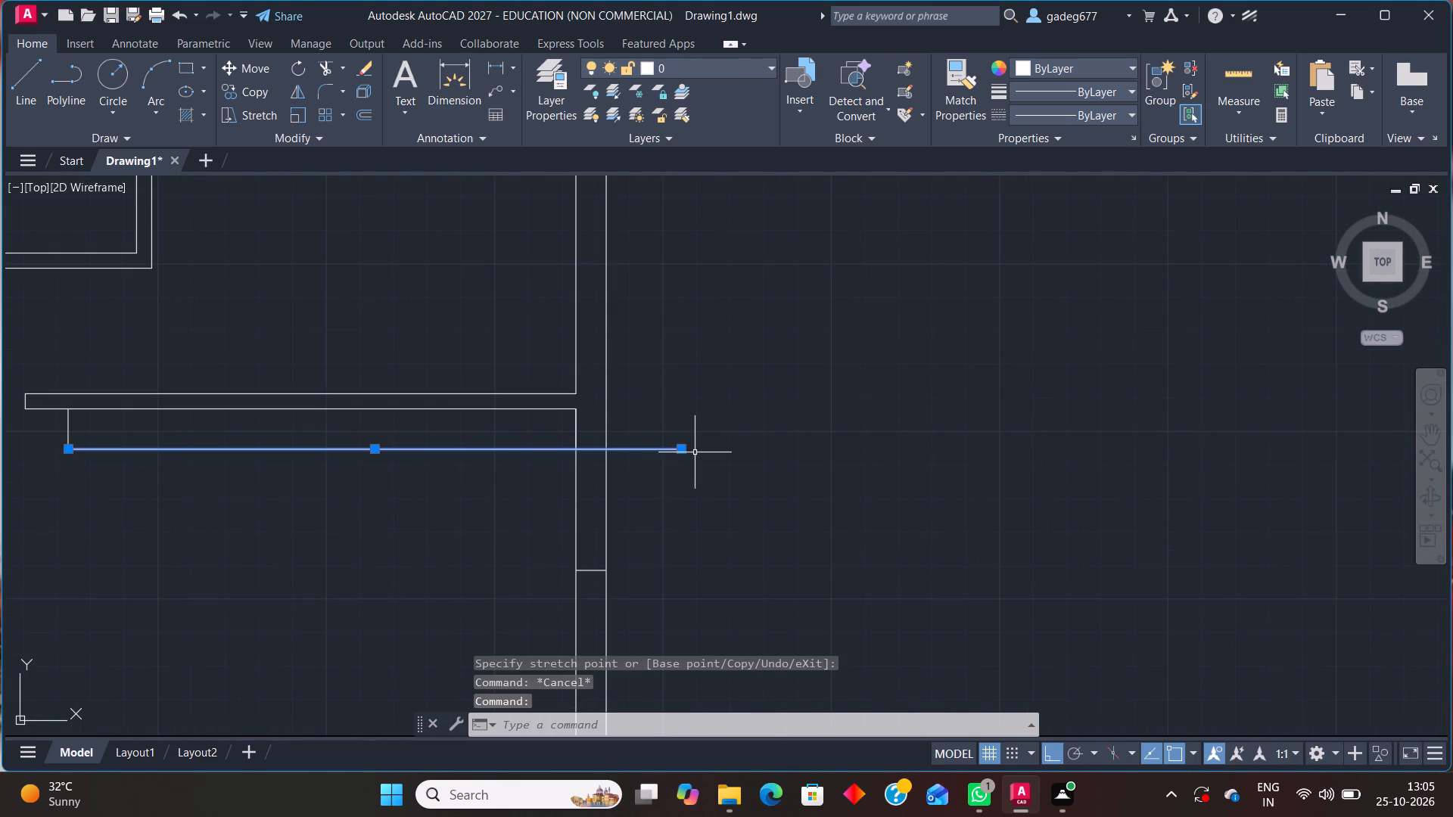
{"action": "left_click", "coordinate": [682, 452]}
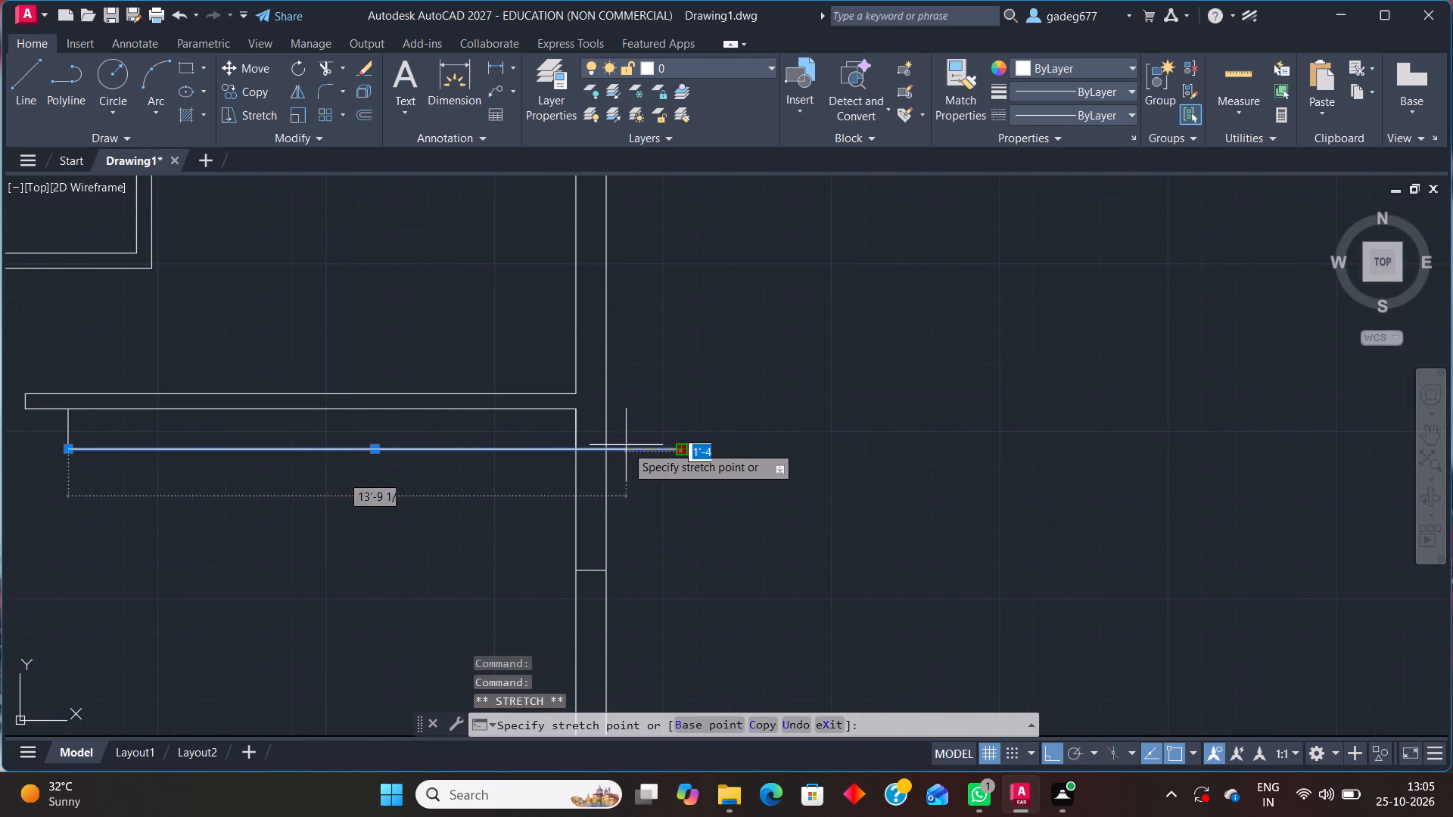
{"action": "left_click", "coordinate": [604, 452]}
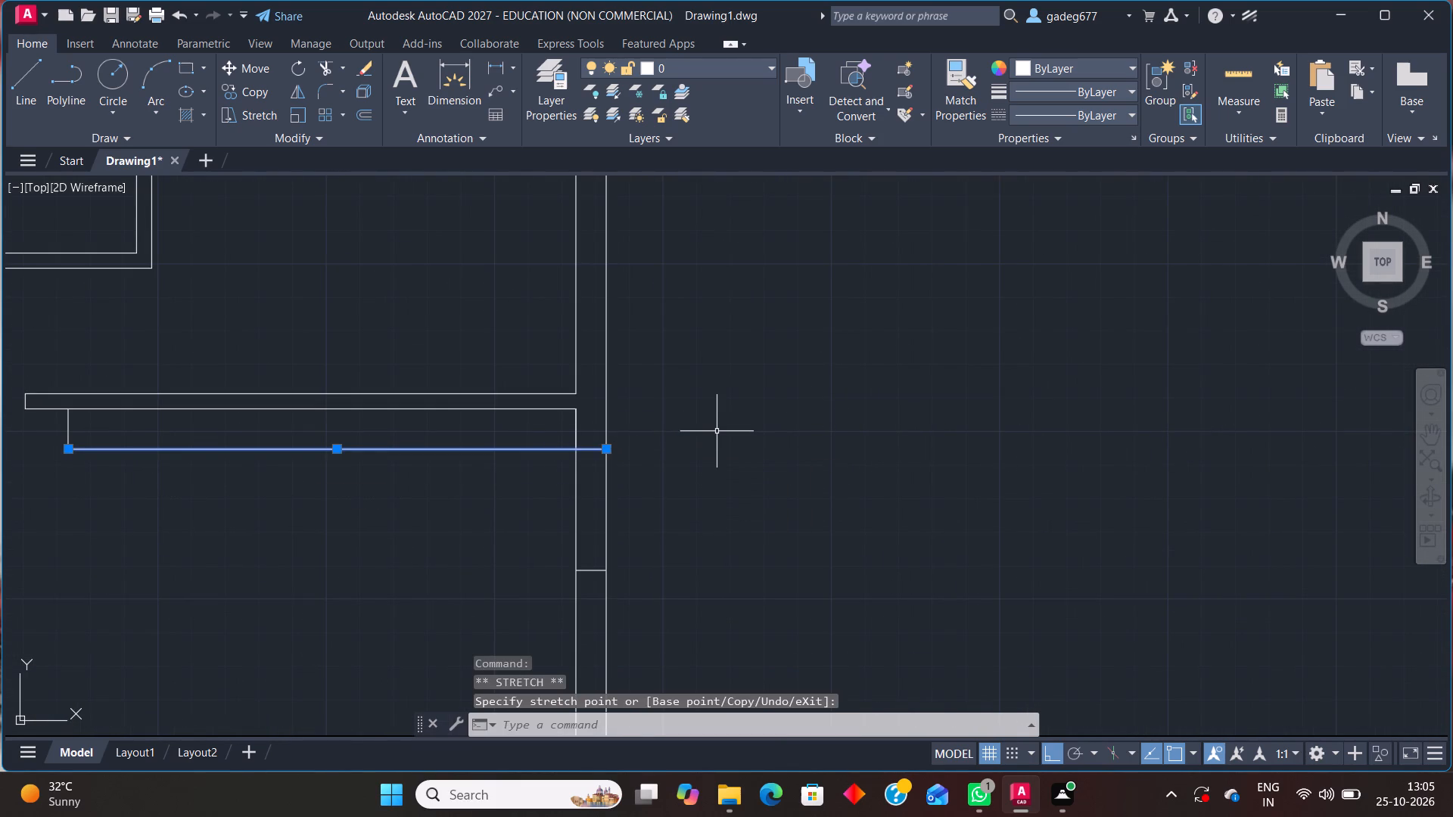
{"action": "key", "text": "Escape"}
Trim both faces of the exterior east wall between the two horizontal lines to cut the 3' opening.
{"action": "type", "text": "tr"}
{"action": "key", "text": "Return"}
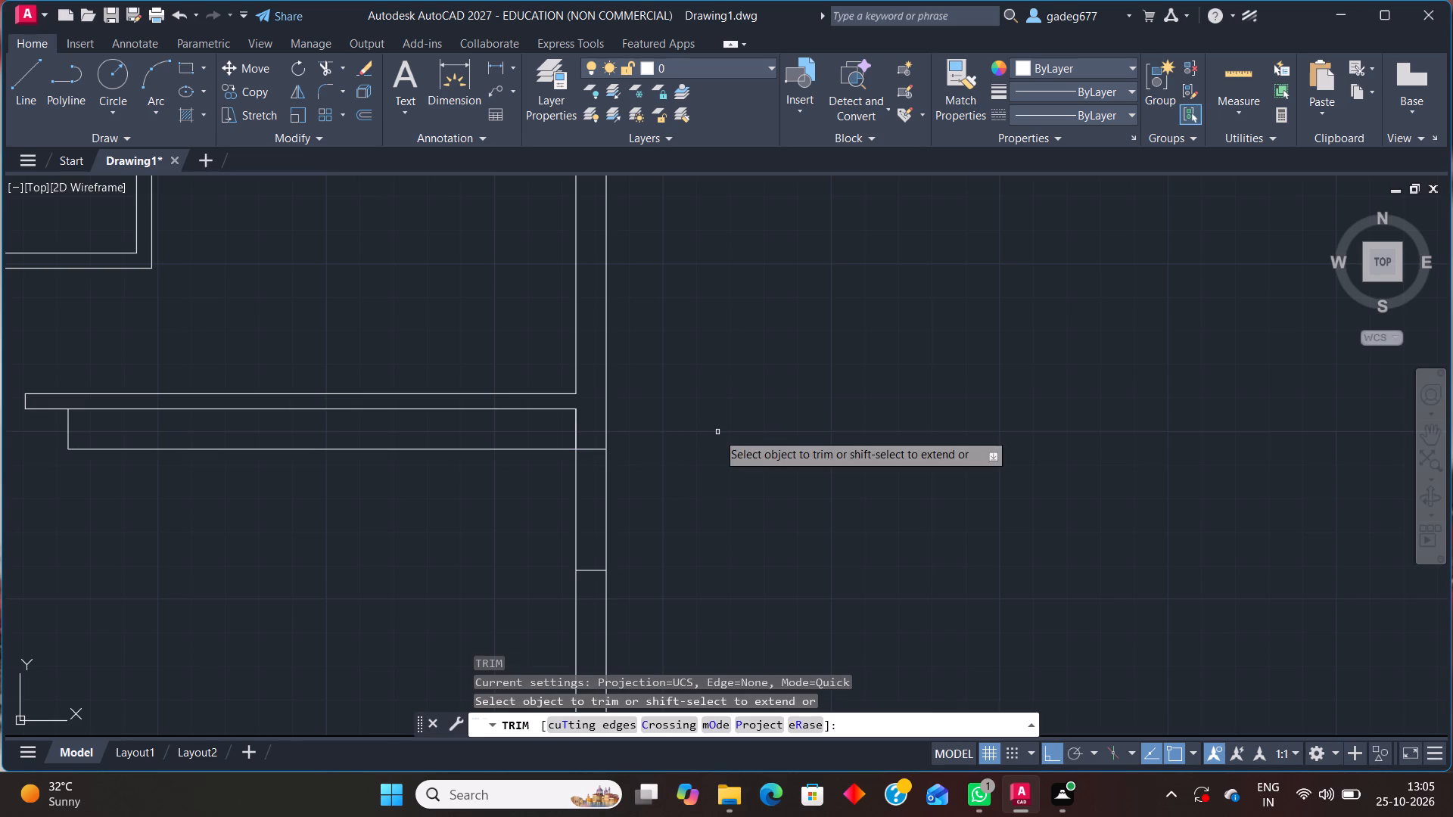
{"action": "left_click", "coordinate": [541, 495]}
{"action": "left_click", "coordinate": [656, 471]}
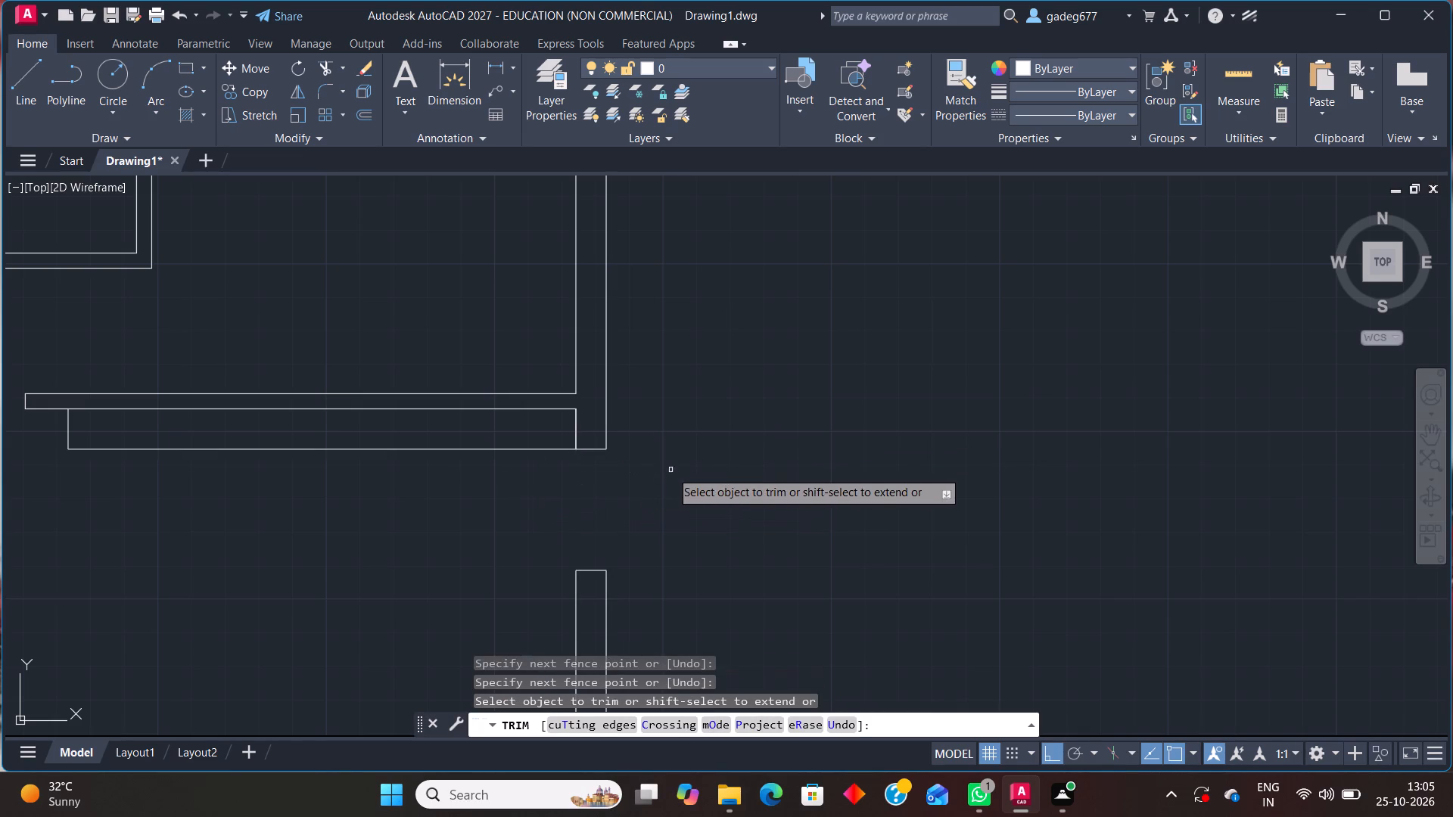
{"action": "scroll", "coordinate": [670, 471], "scroll_direction": "down", "scroll_amount": 4}
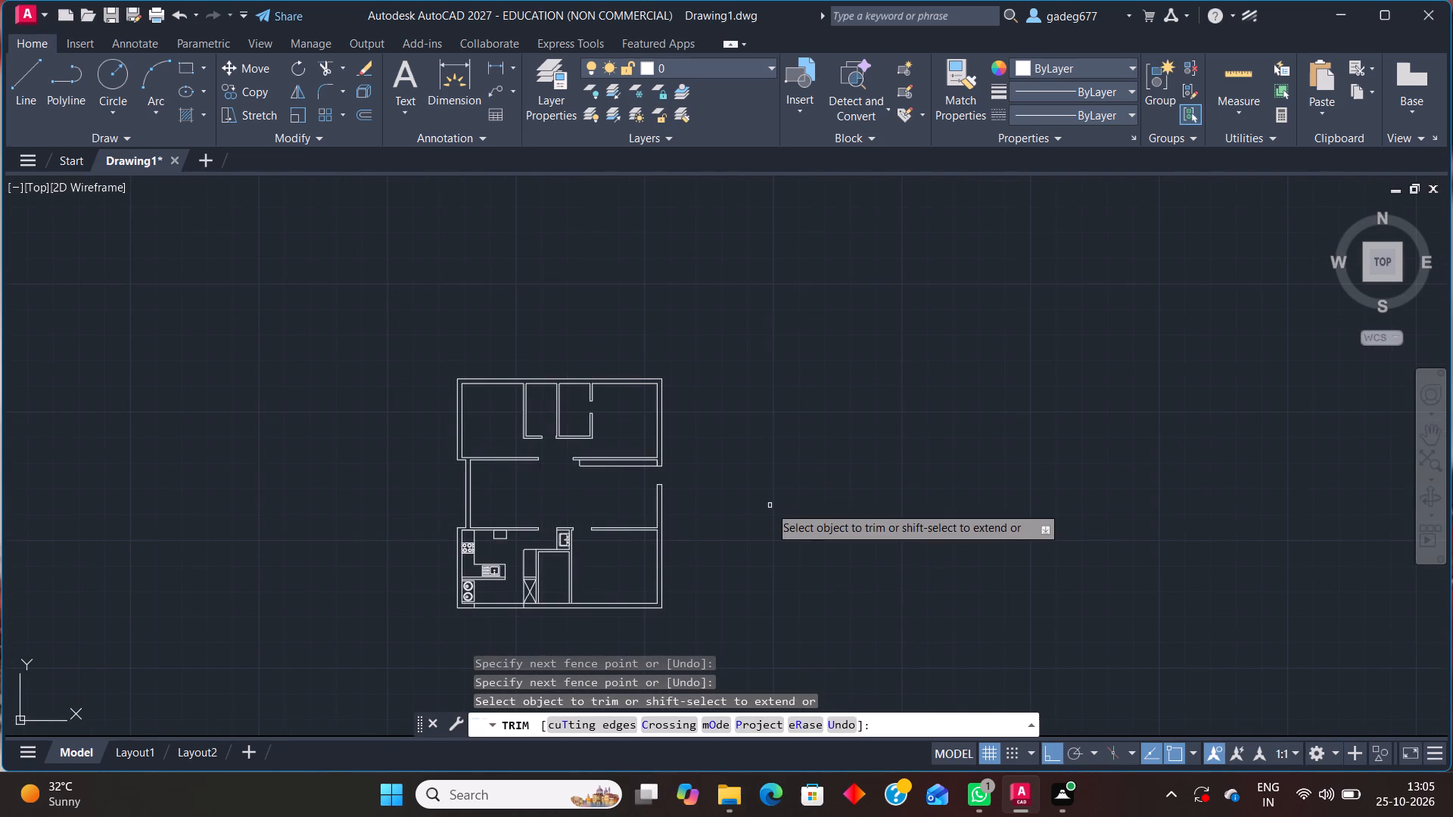
{"action": "key", "text": "Escape"}
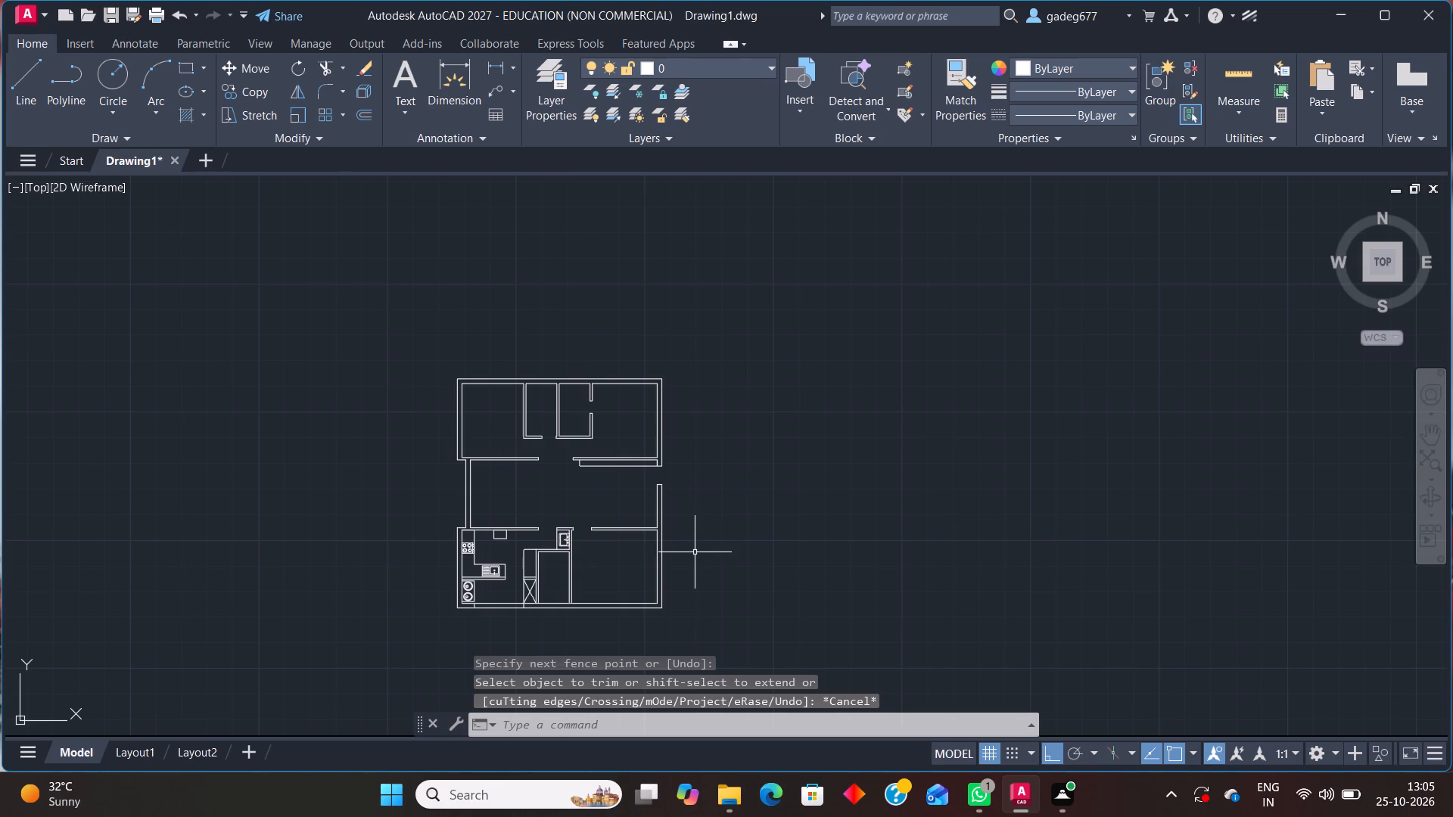
Draw connected lines from the southeast room's northeast inner corner: 2' west, then about 12'-4 1/2" south into the exterior south wall.
{"action": "scroll", "coordinate": [640, 562], "scroll_direction": "up", "scroll_amount": 2}
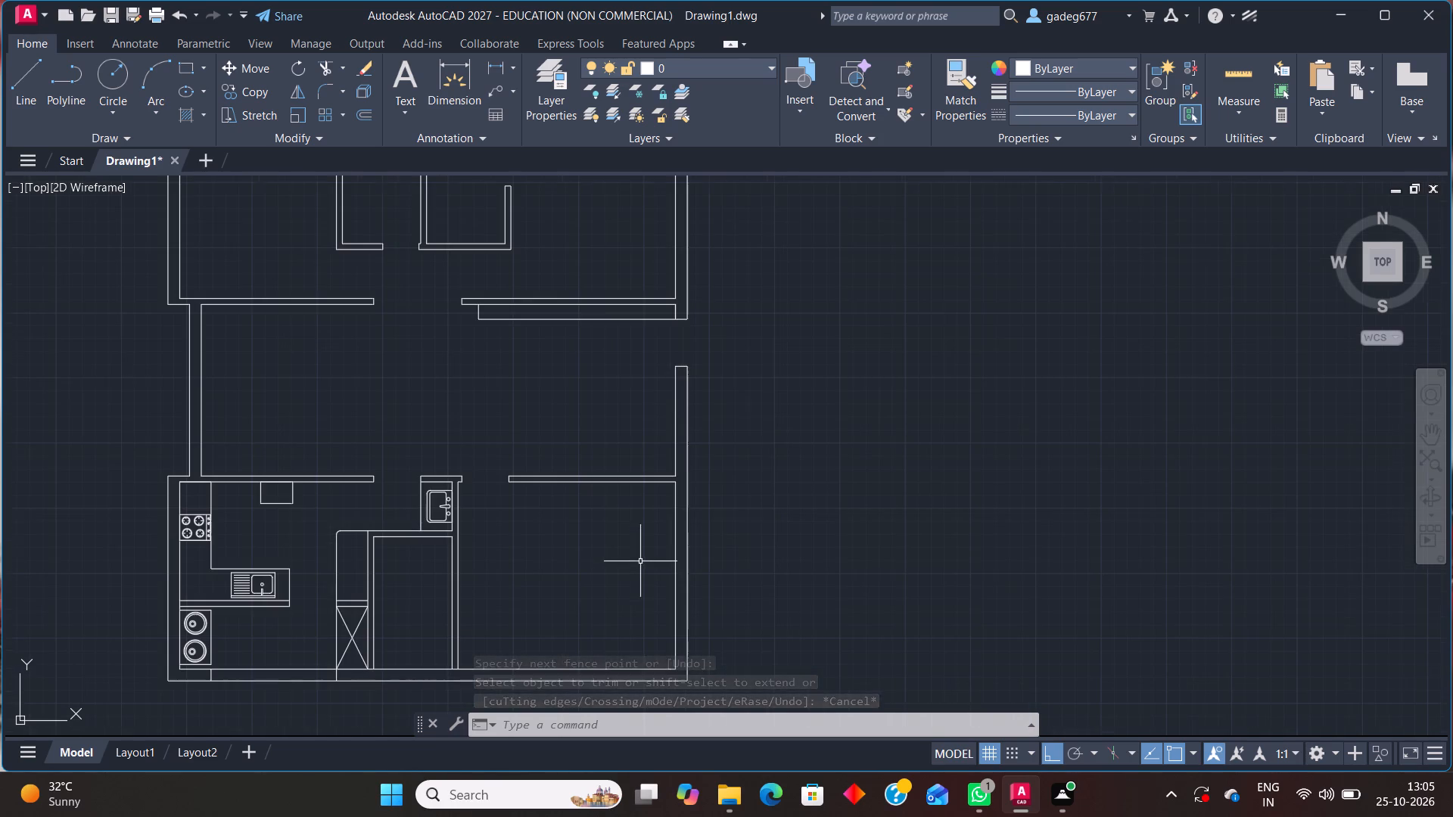
{"action": "middle_click_drag", "start_coordinate": [708, 530], "coordinate": [687, 396]}
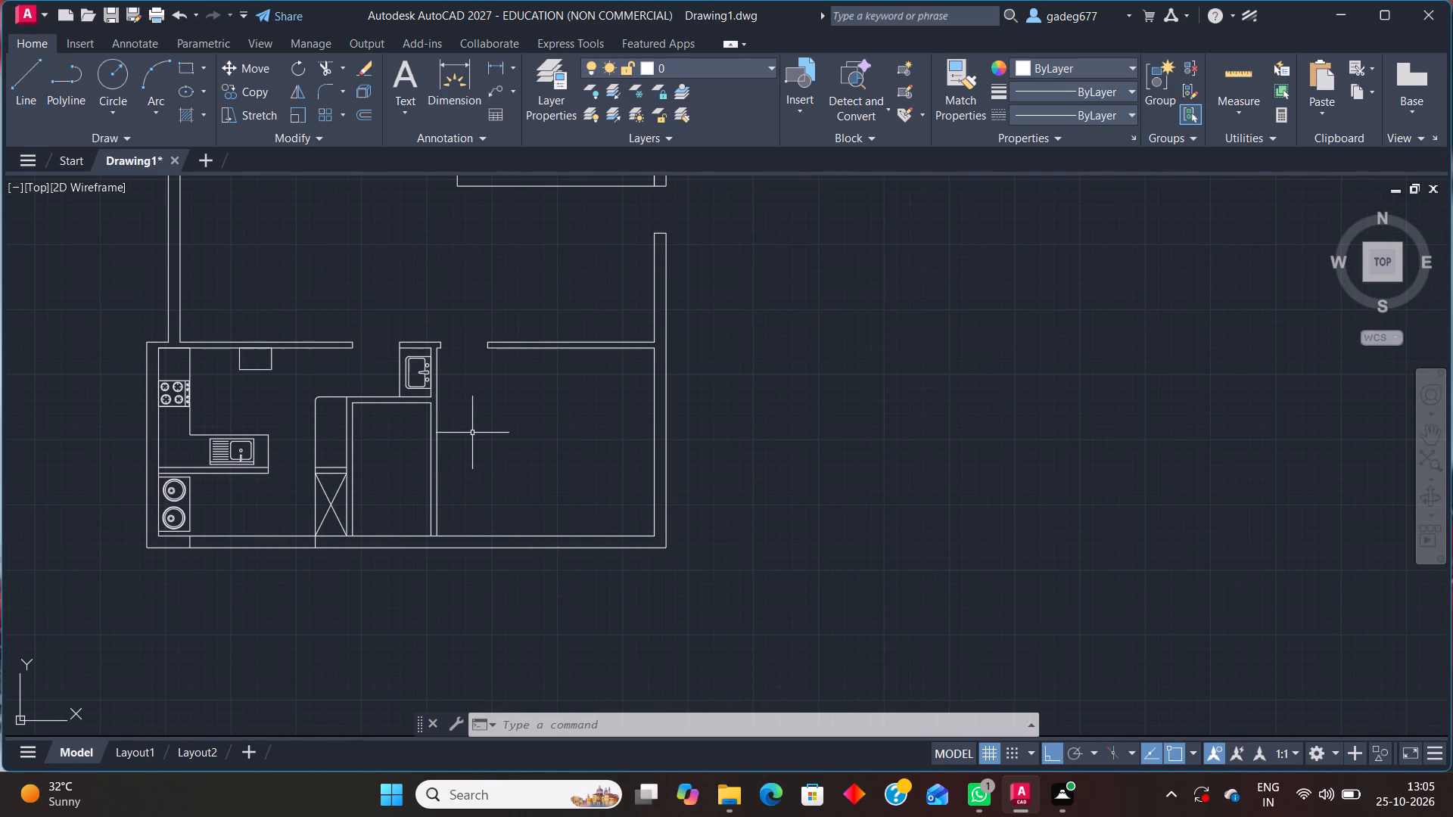
{"action": "key", "text": "l"}
{"action": "key", "text": "Return"}
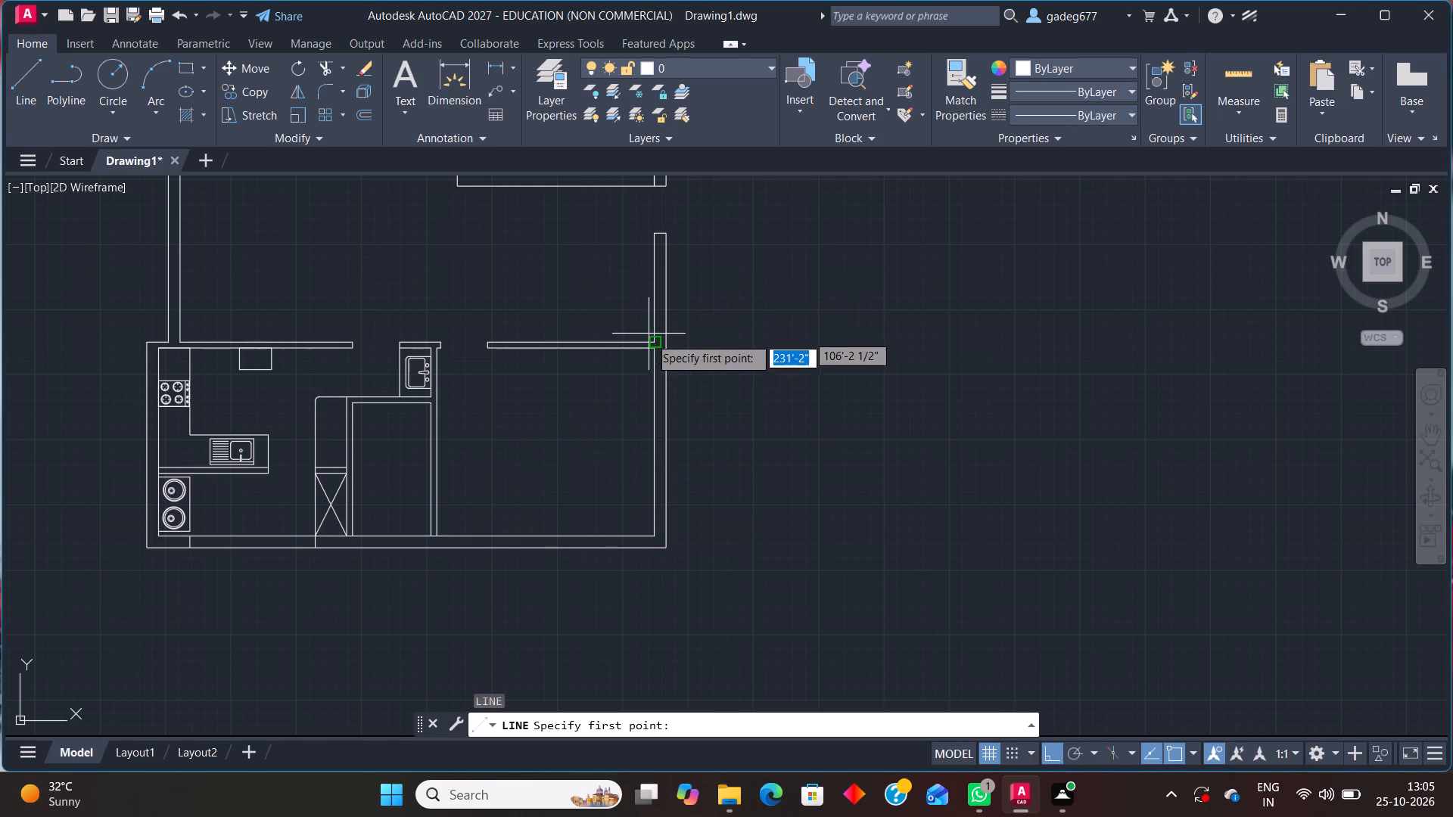
{"action": "left_click", "coordinate": [652, 349]}
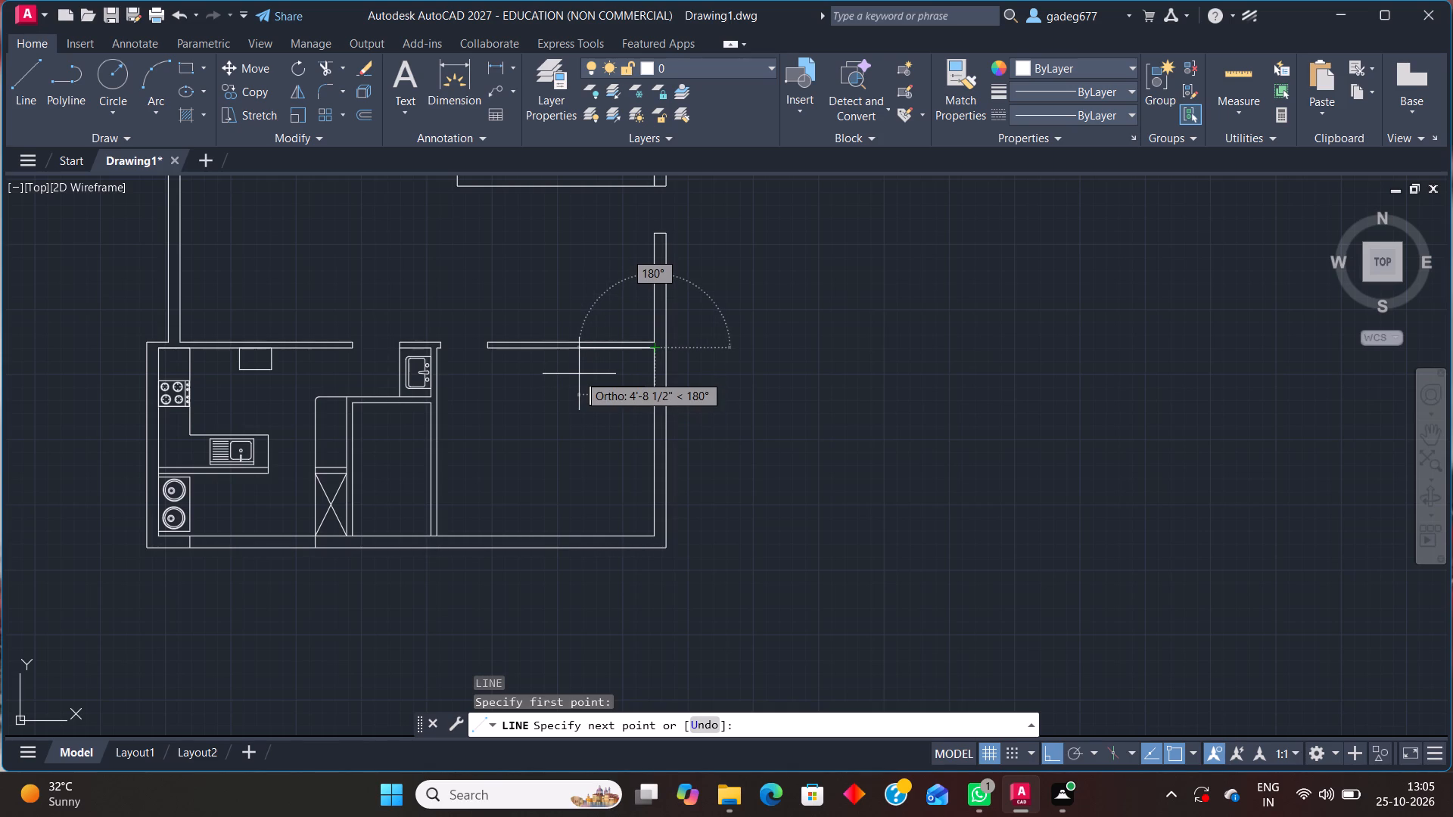
{"action": "type", "text": "2'"}
{"action": "key", "text": "Return"}
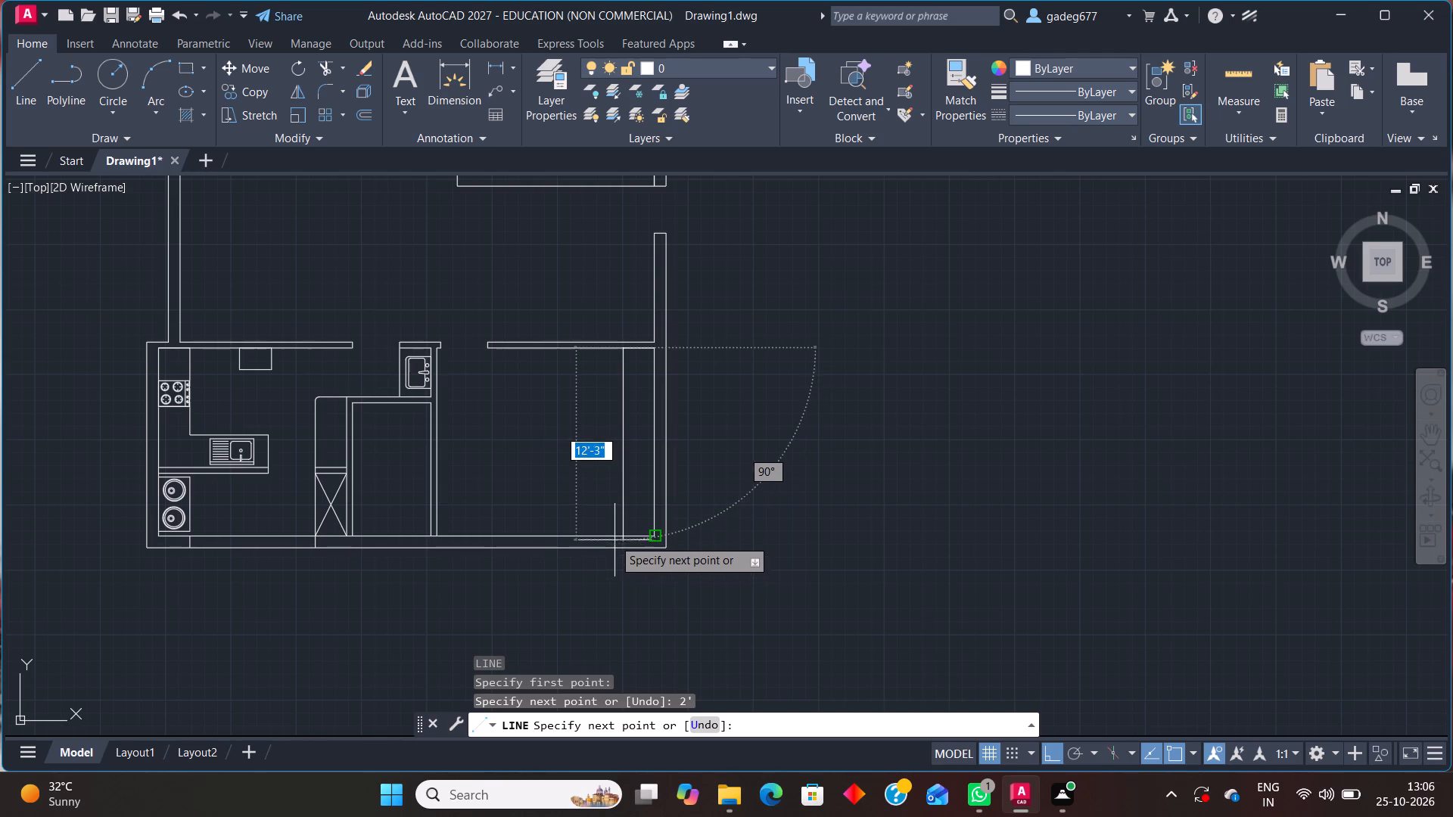
{"action": "scroll", "coordinate": [632, 540], "scroll_direction": "up", "scroll_amount": 3}
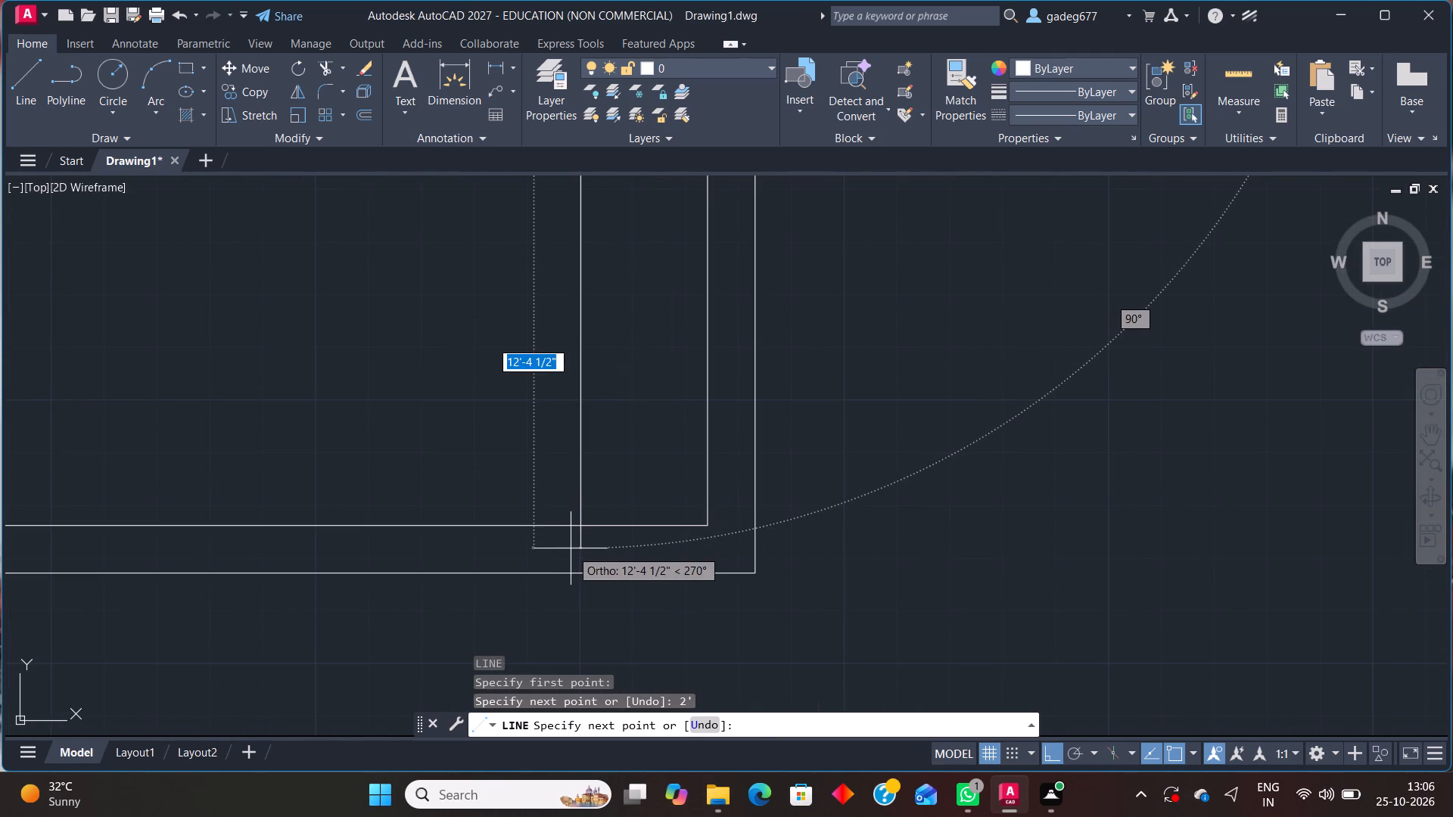
{"action": "left_click", "coordinate": [574, 549]}
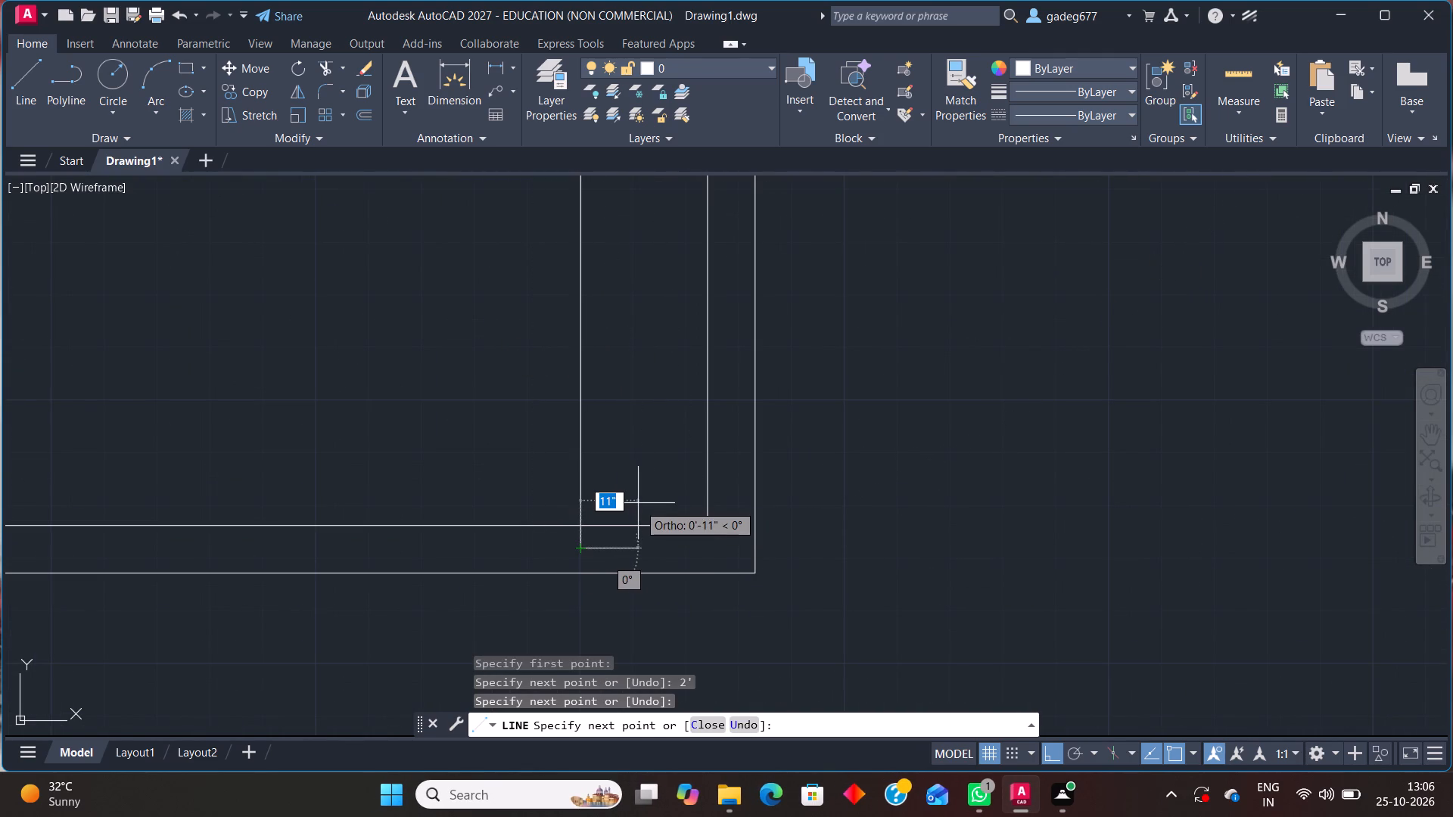
{"action": "key", "text": "Escape"}
Trim the new vertical line's overshoot back to the inner face of the south wall.
{"action": "type", "text": "tr"}
{"action": "key", "text": "Return"}
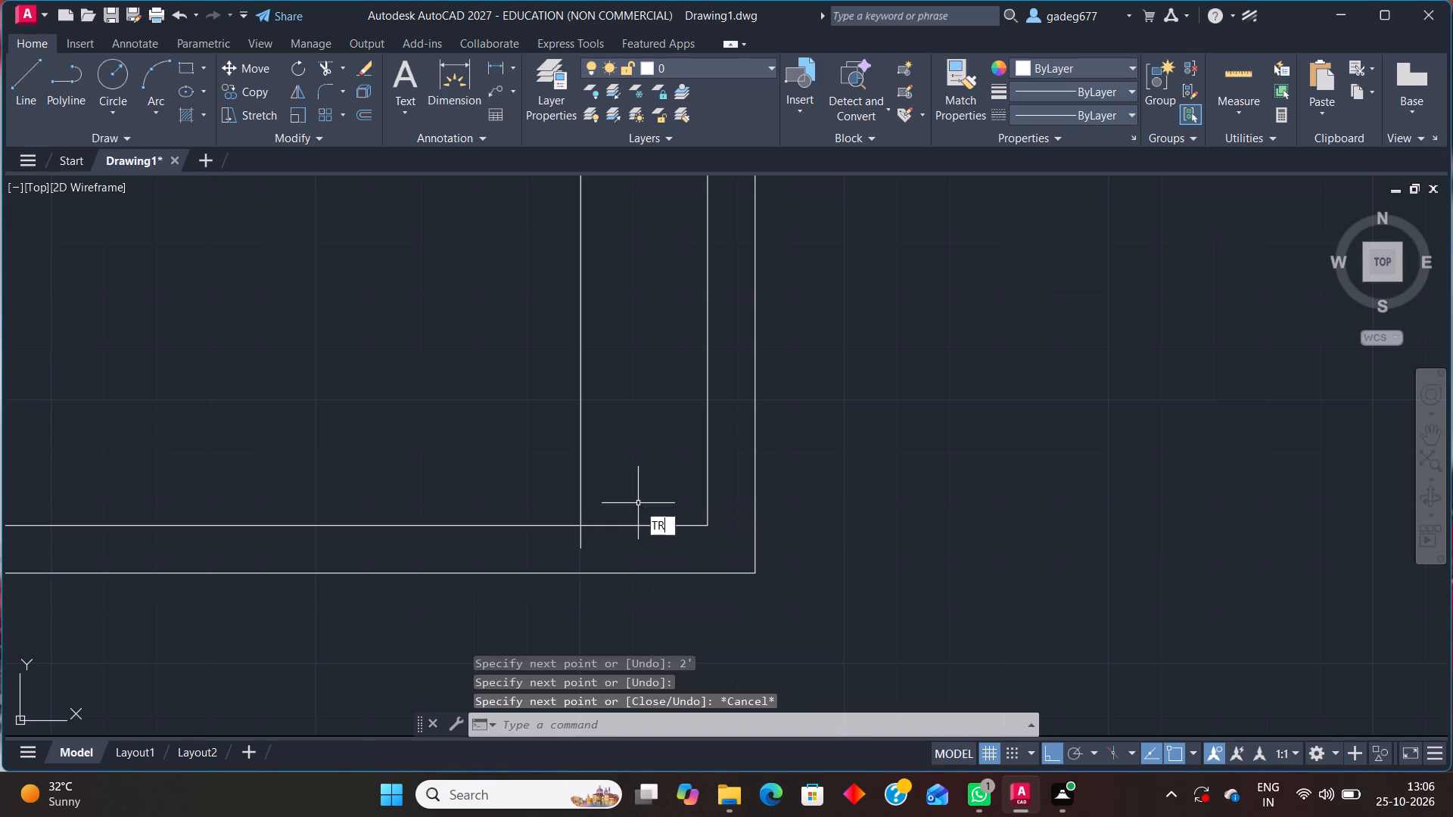
{"action": "left_click", "coordinate": [576, 542]}
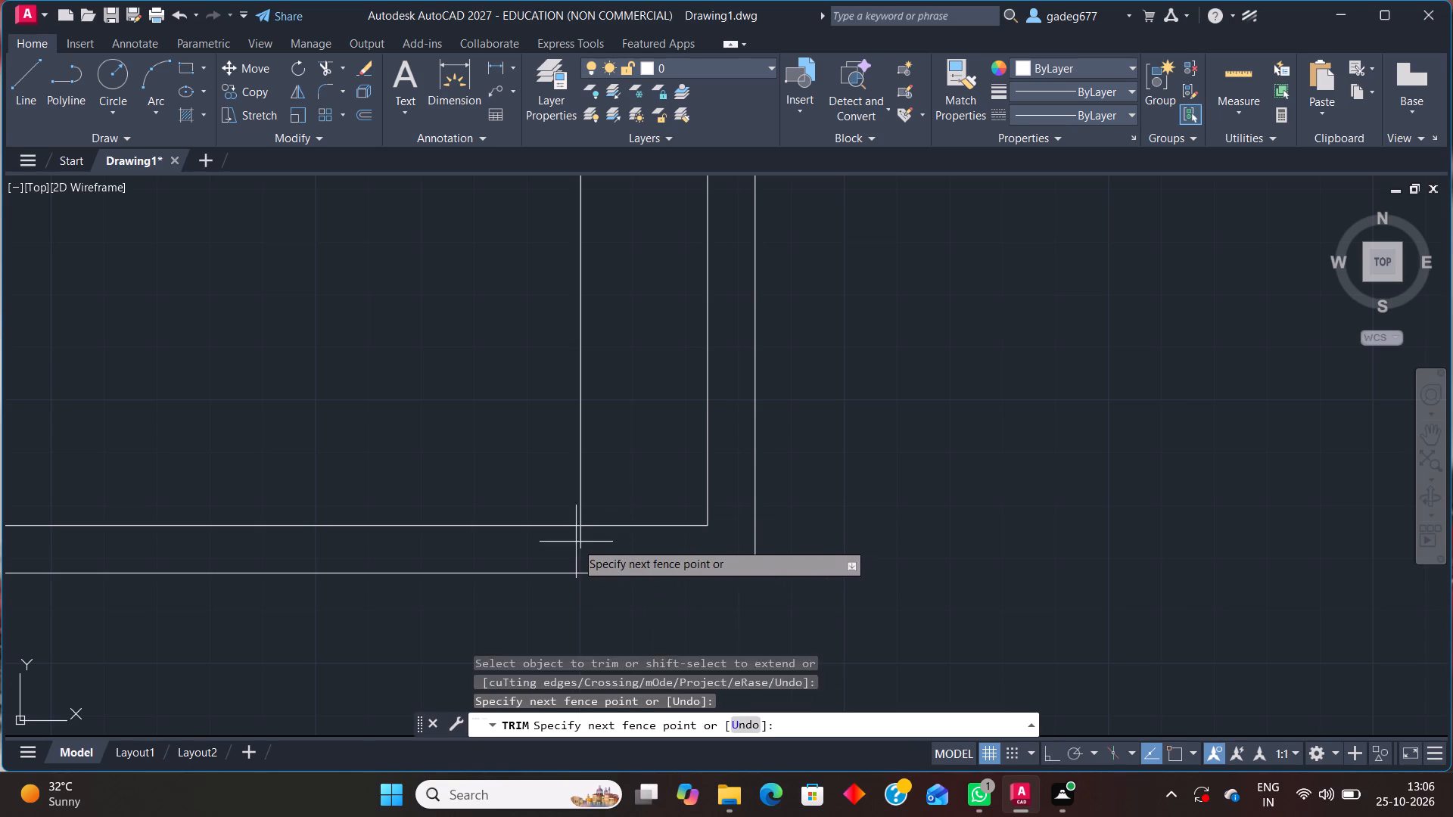
{"action": "left_click", "coordinate": [588, 541]}
Trim the 2' segment overlapping the south face of the southeast room's north wall, between the new vertical line and the east wall.
{"action": "scroll", "coordinate": [588, 542], "scroll_direction": "down", "scroll_amount": 2}
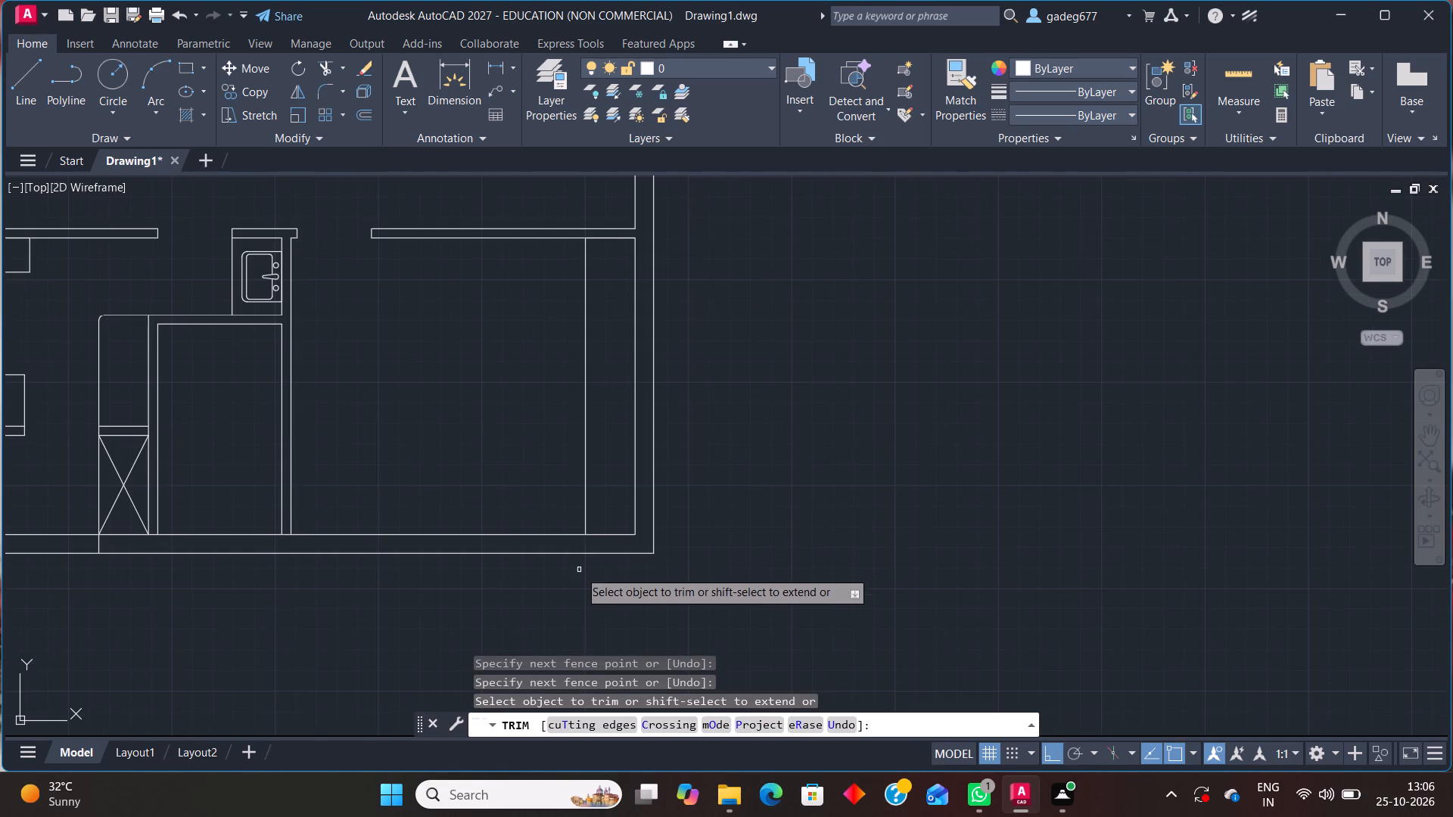
{"action": "scroll", "coordinate": [649, 244], "scroll_direction": "down", "scroll_amount": 1}
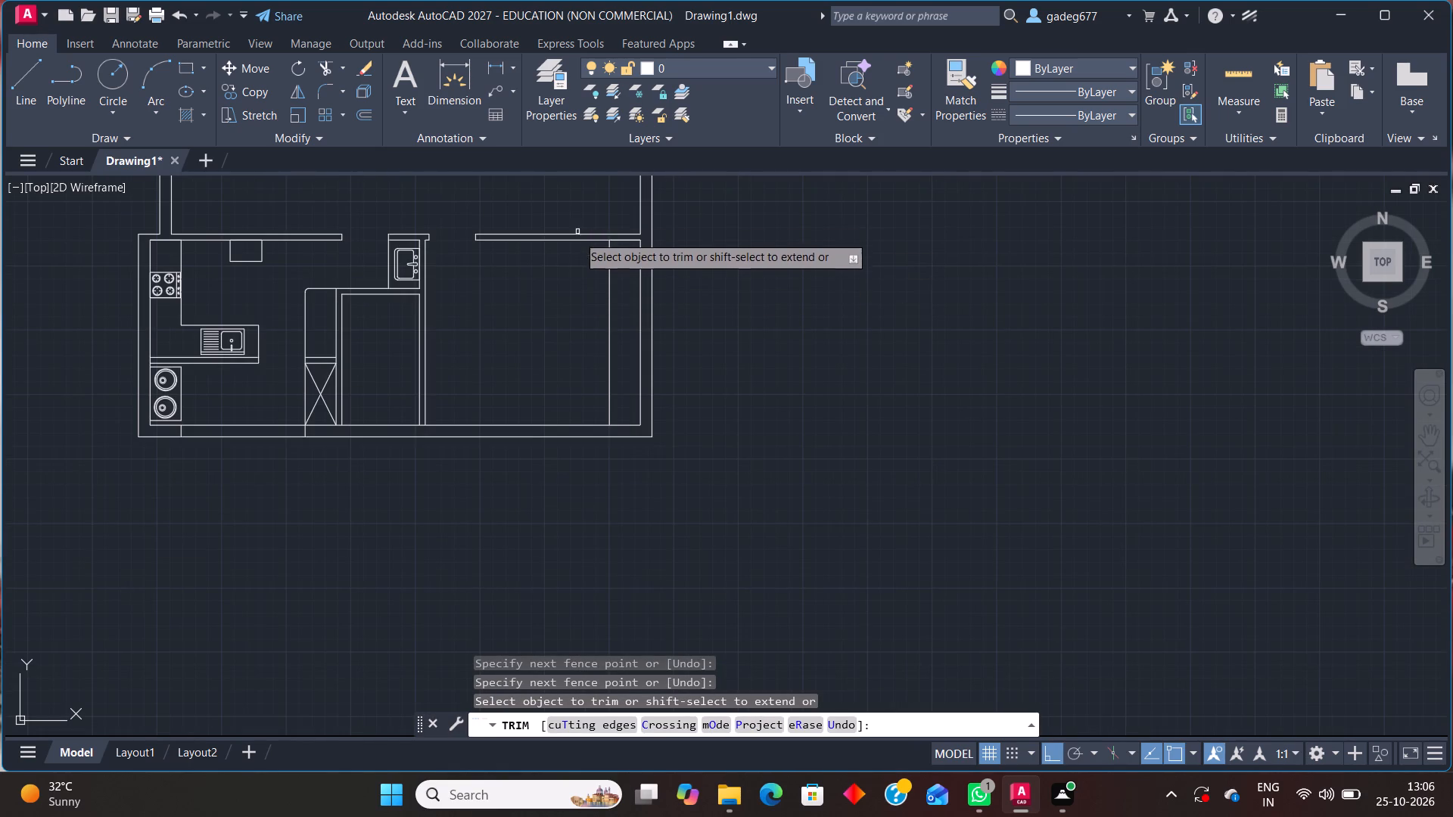
{"action": "middle_click_drag", "start_coordinate": [577, 237], "coordinate": [569, 393]}
{"action": "scroll", "coordinate": [614, 394], "scroll_direction": "up", "scroll_amount": 2}
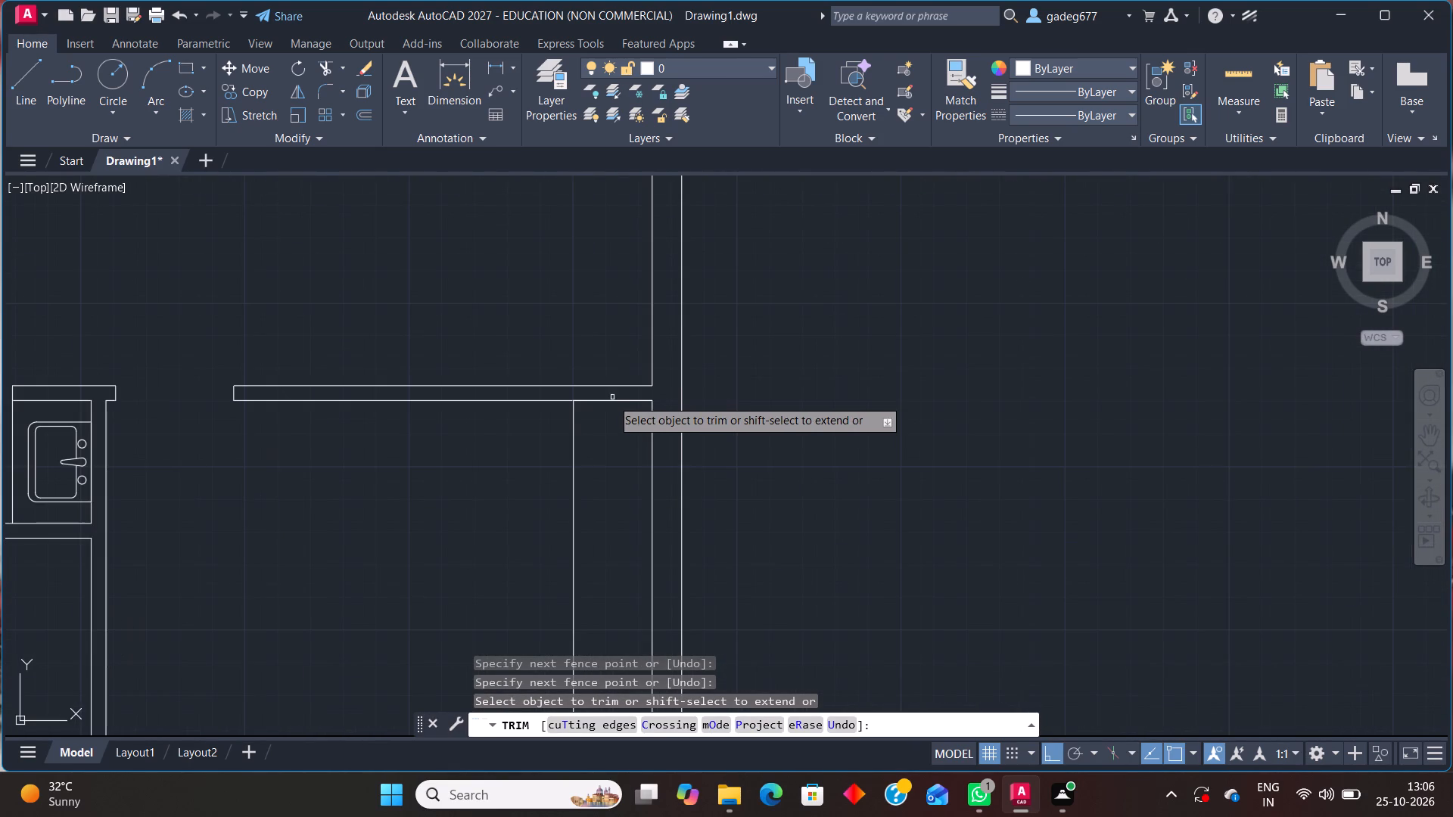
{"action": "left_click", "coordinate": [616, 399]}
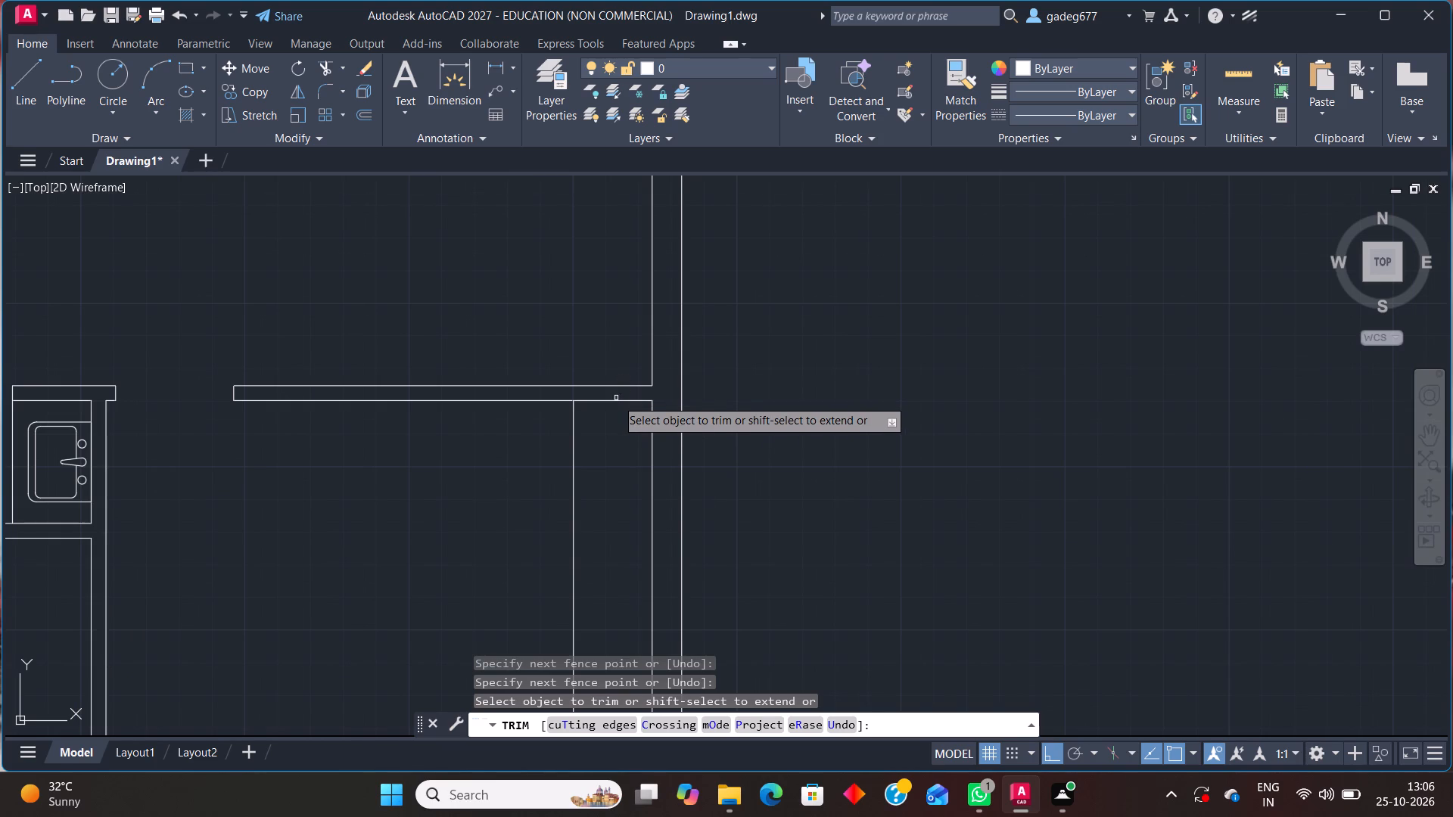
{"action": "scroll", "coordinate": [719, 396], "scroll_direction": "down", "scroll_amount": 2}
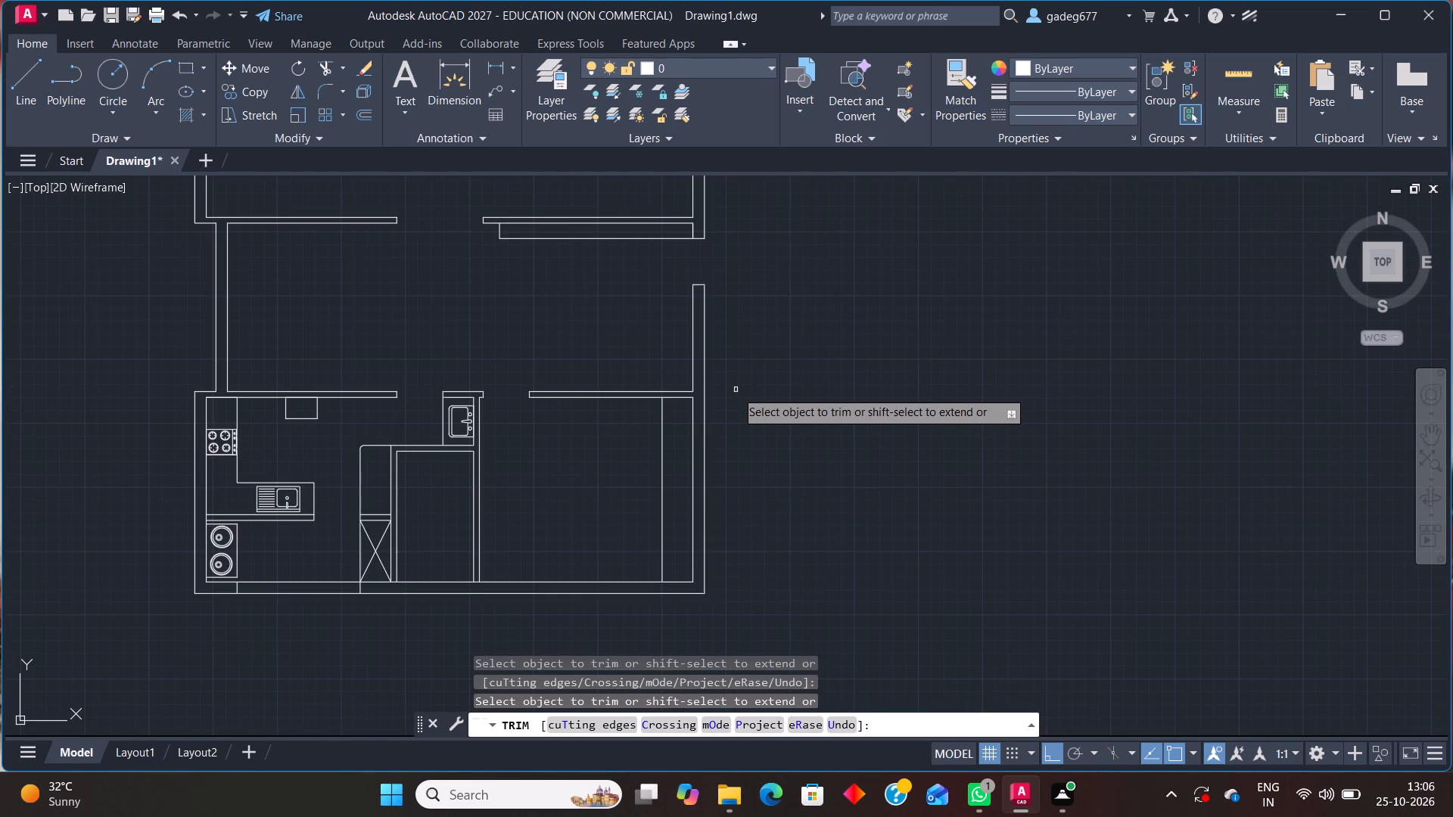
{"action": "key", "text": "Escape"}
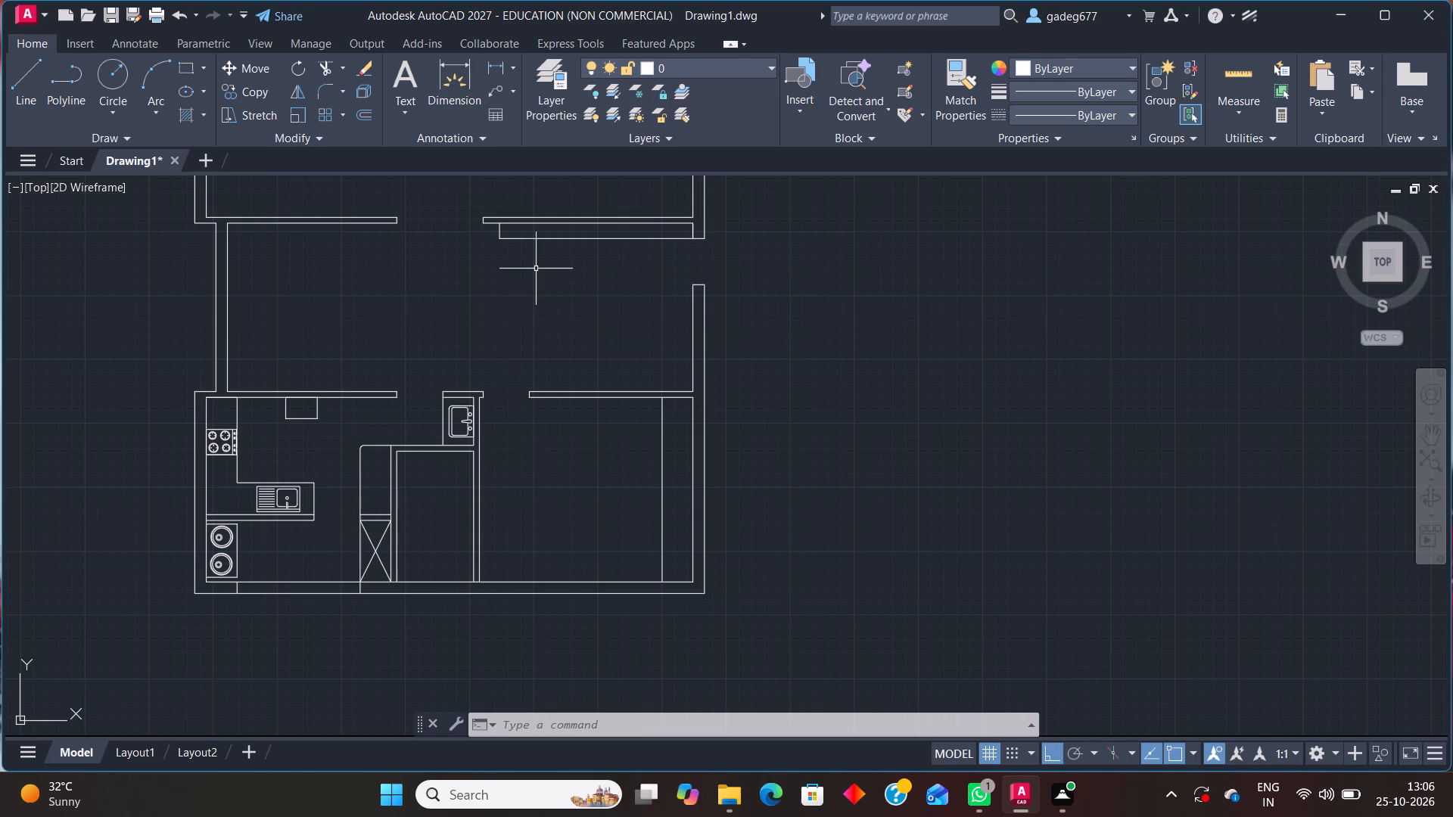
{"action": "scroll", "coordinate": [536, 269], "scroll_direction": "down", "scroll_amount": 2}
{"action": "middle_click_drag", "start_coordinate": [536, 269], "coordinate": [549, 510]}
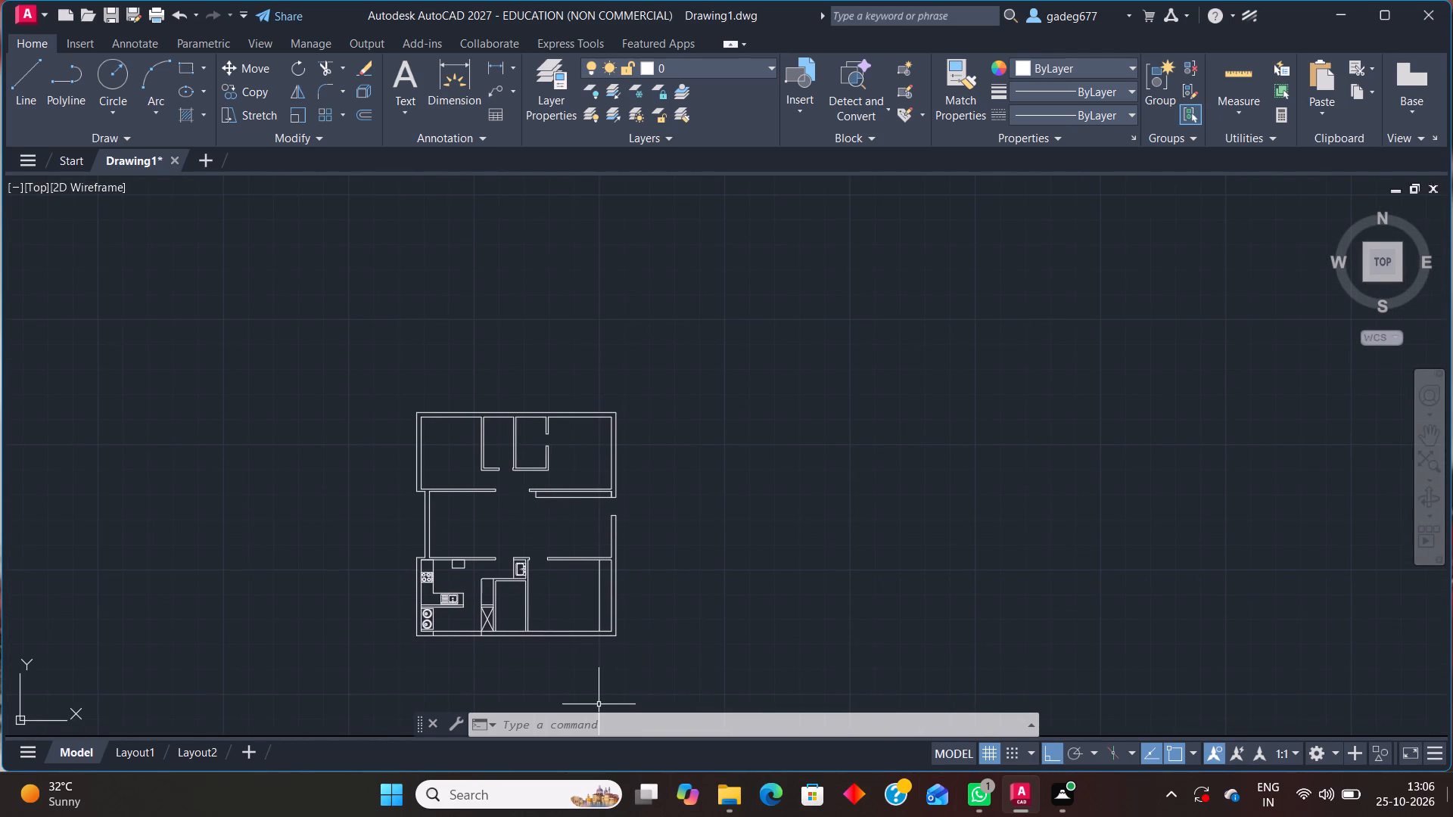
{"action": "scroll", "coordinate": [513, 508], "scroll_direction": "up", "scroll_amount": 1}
Draw connected lines from the northwest room's south wall: 1.5' north, then about 6'-6" west past the west wall's inner face.
{"action": "scroll", "coordinate": [513, 506], "scroll_direction": "up", "scroll_amount": 1}
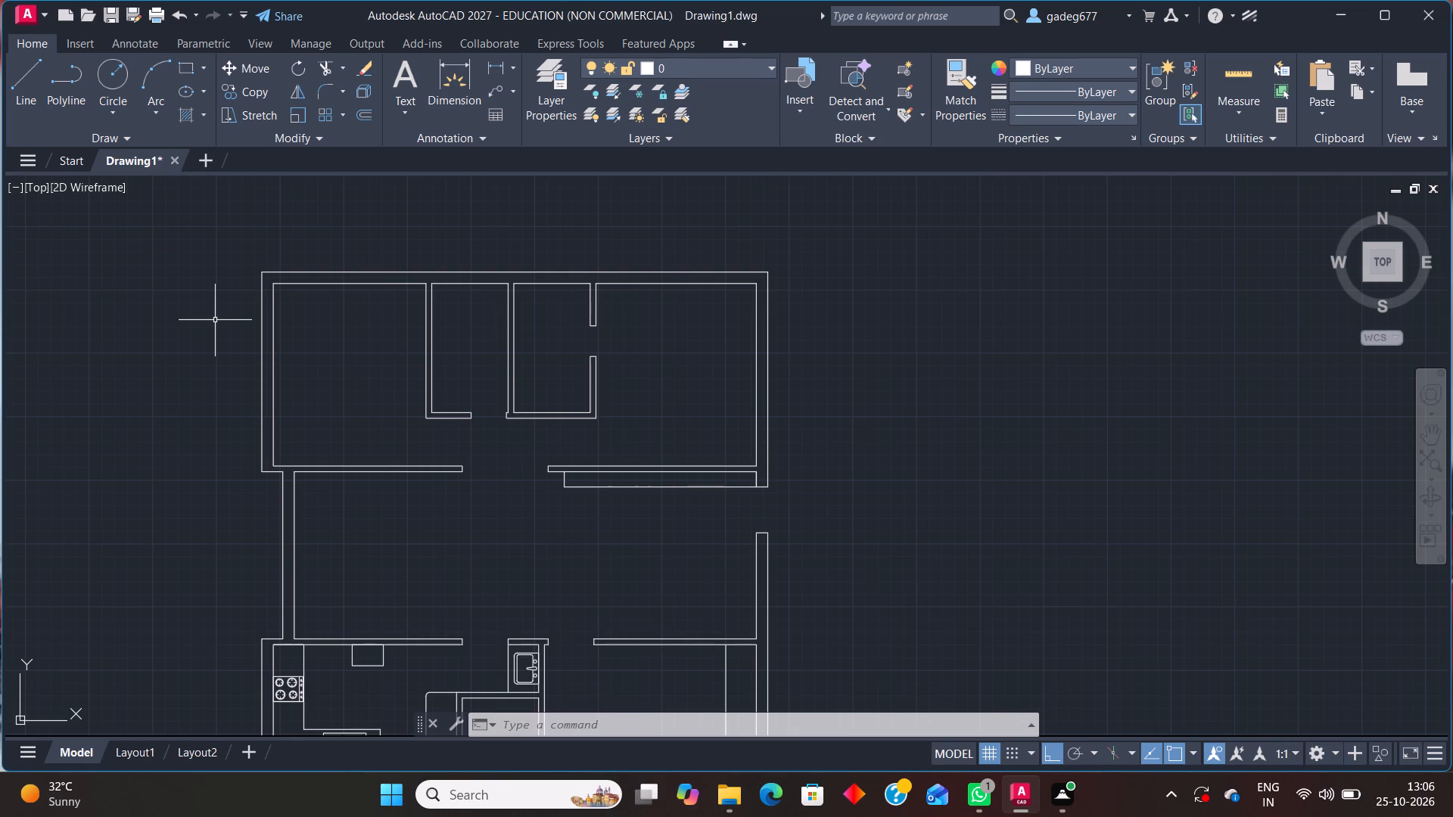
{"action": "key", "text": "l"}
{"action": "key", "text": "Return"}
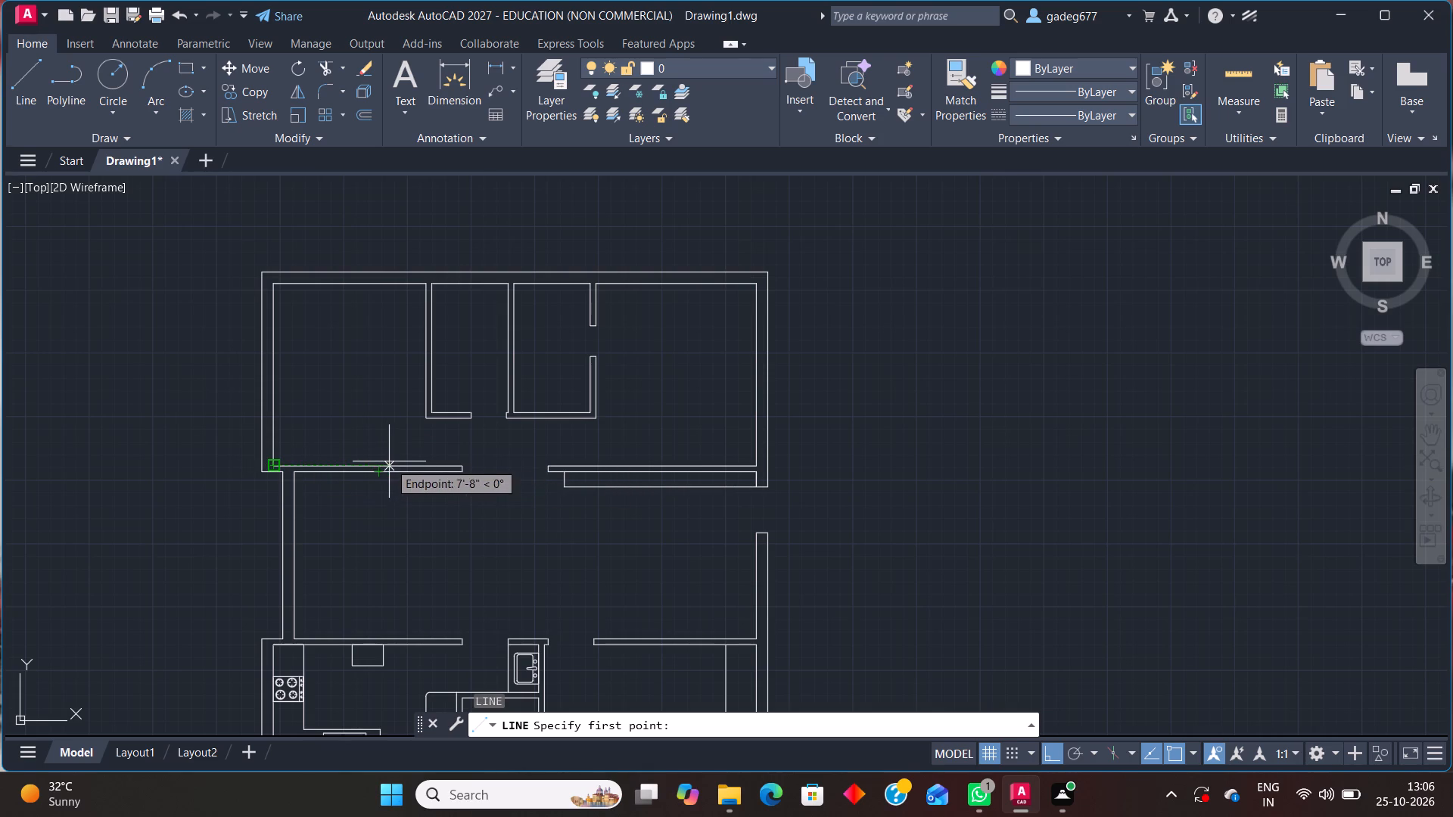
{"action": "scroll", "coordinate": [386, 462], "scroll_direction": "up", "scroll_amount": 3}
{"action": "scroll", "coordinate": [394, 485], "scroll_direction": "down", "scroll_amount": 3}
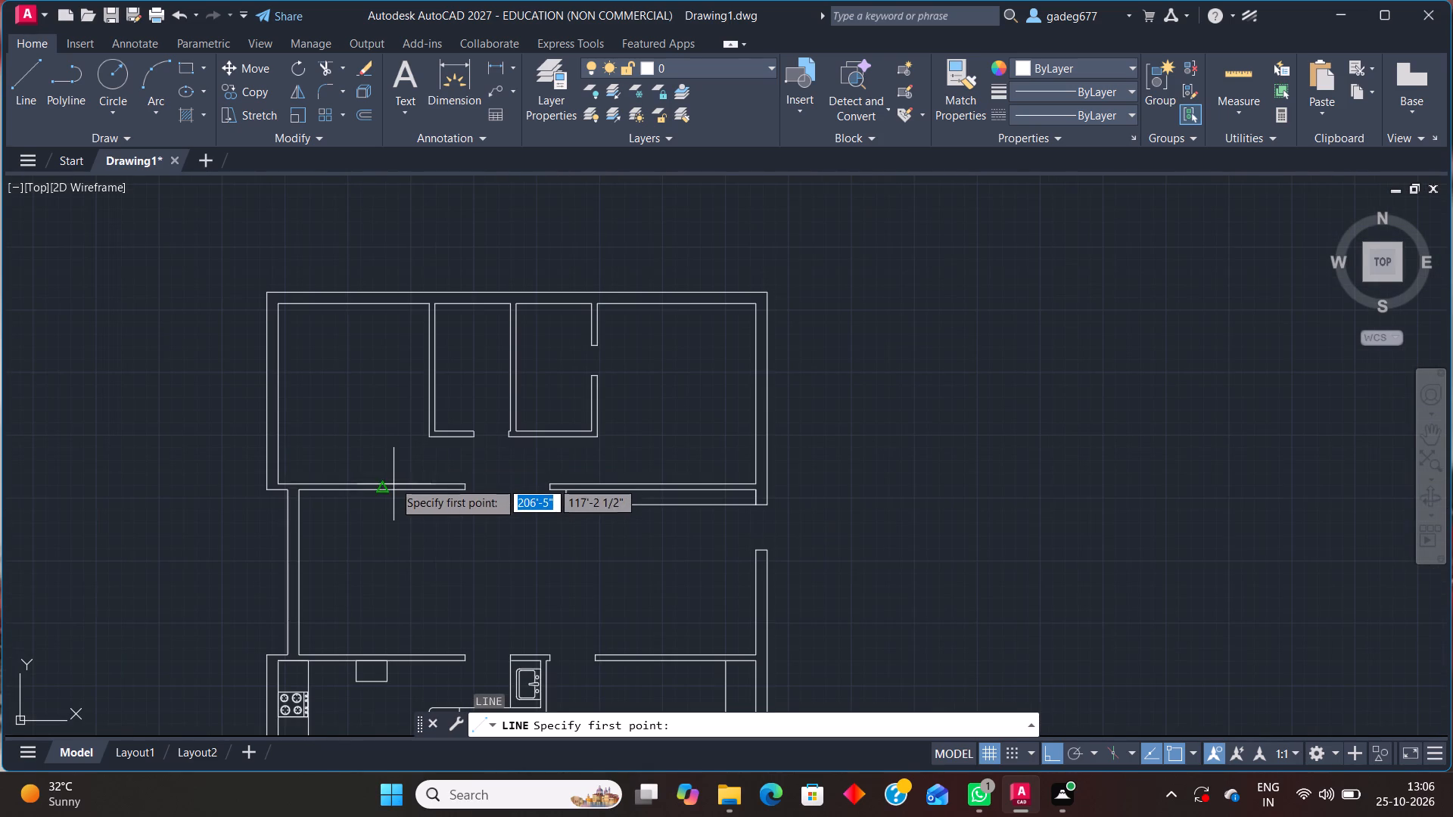
{"action": "scroll", "coordinate": [382, 480], "scroll_direction": "up", "scroll_amount": 1}
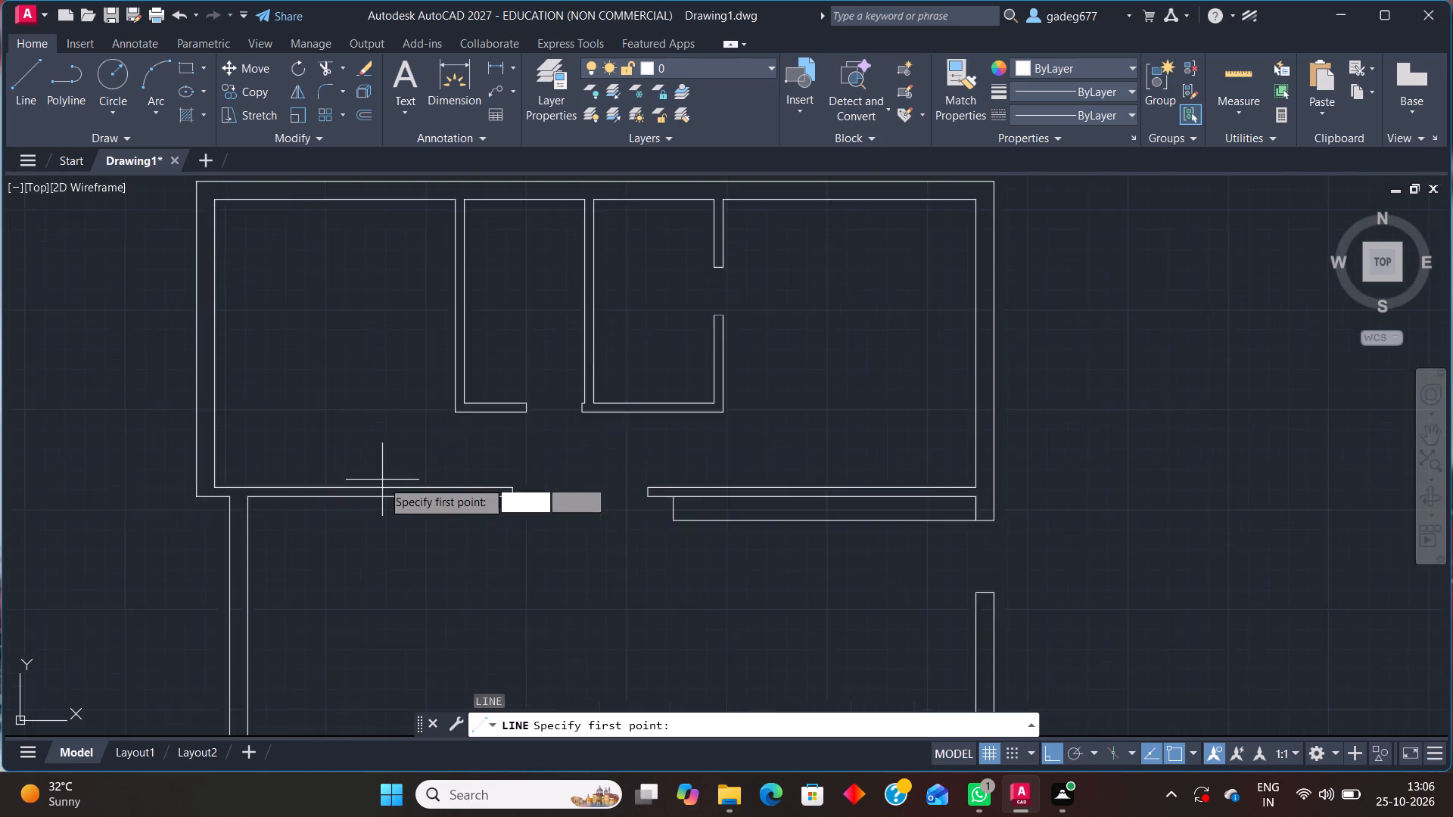
{"action": "scroll", "coordinate": [382, 480], "scroll_direction": "up", "scroll_amount": 1}
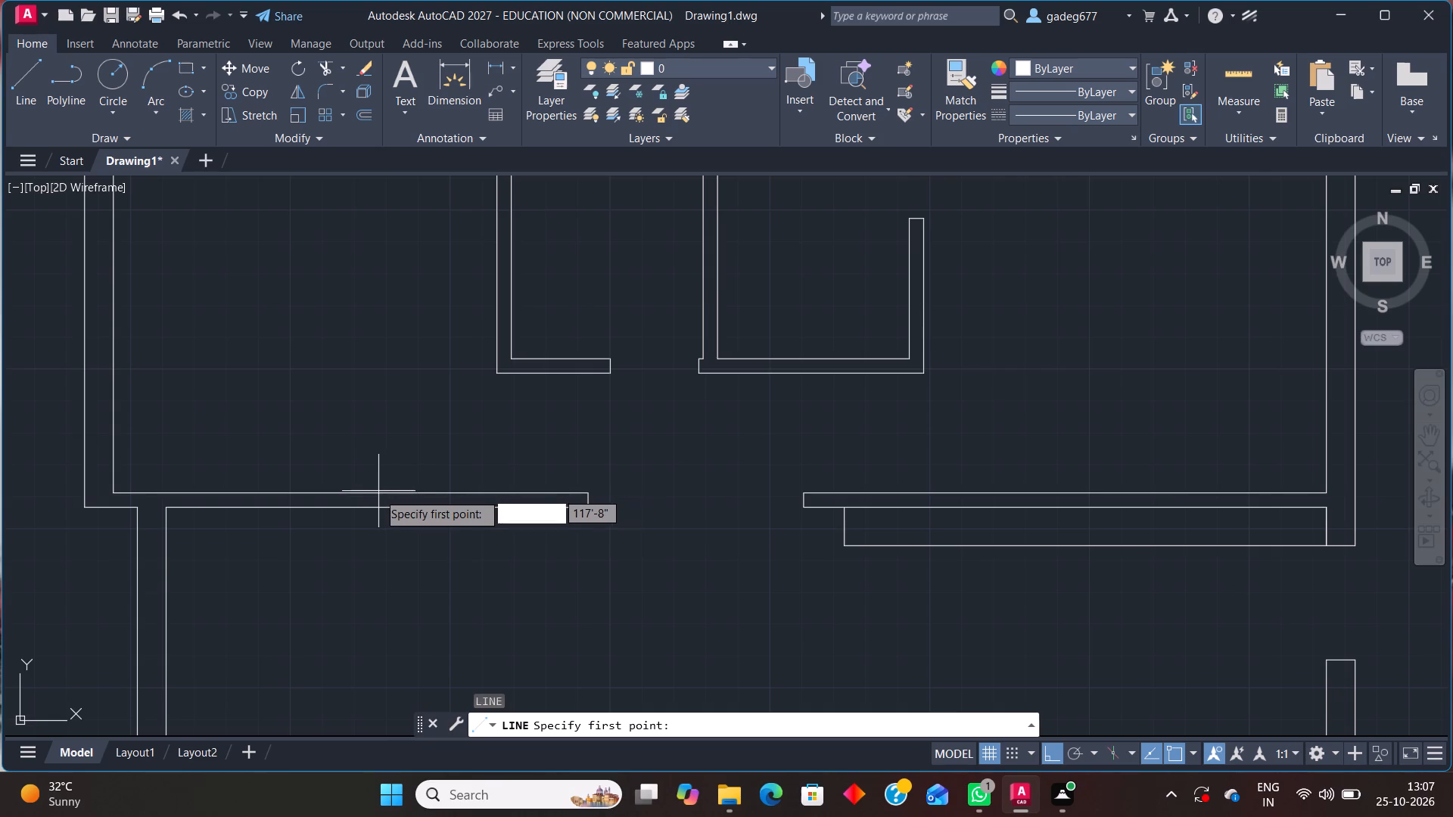
{"action": "left_click", "coordinate": [353, 492]}
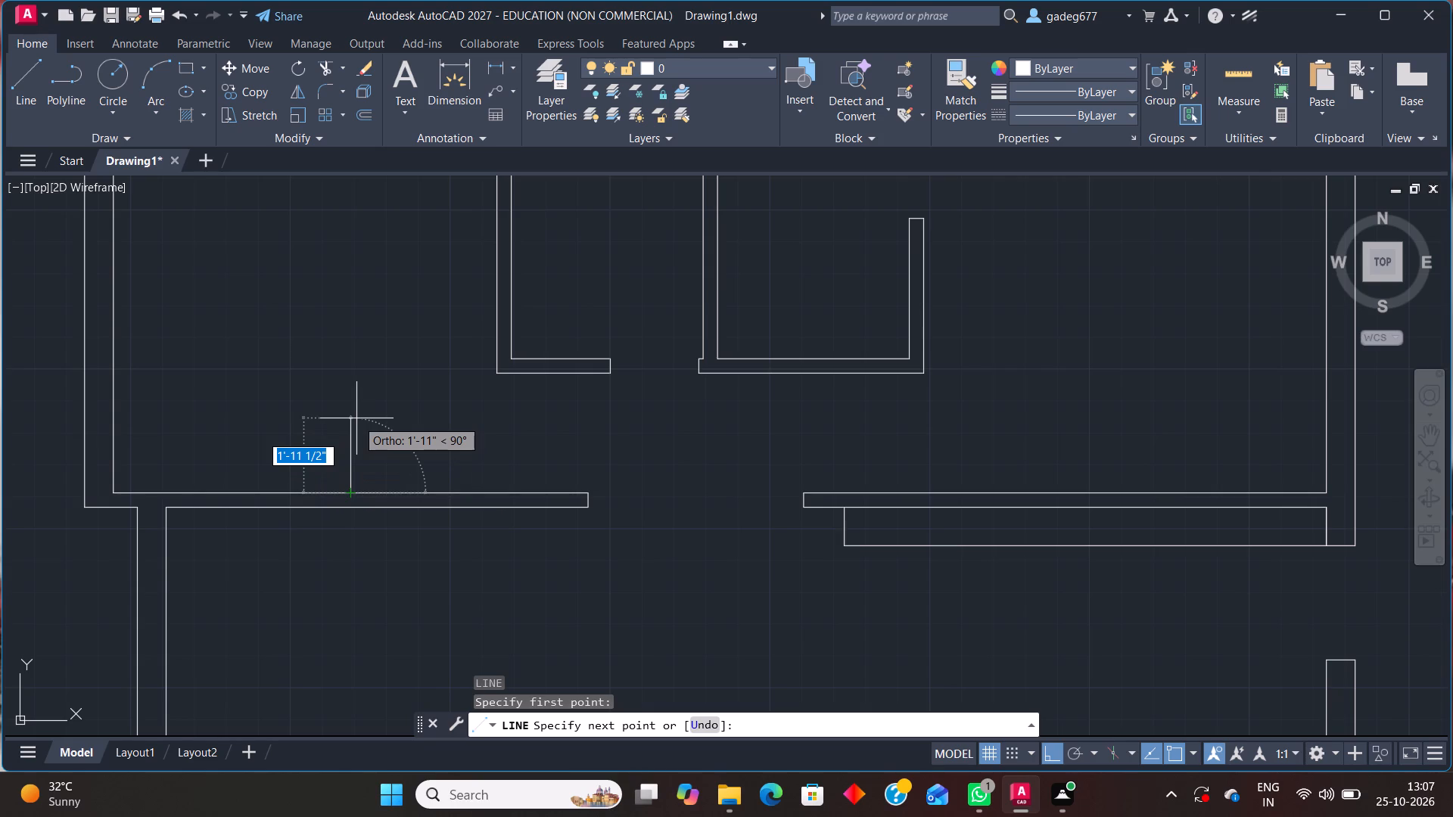
{"action": "key", "text": "4"}
{"action": "key", "text": "BackSpace"}
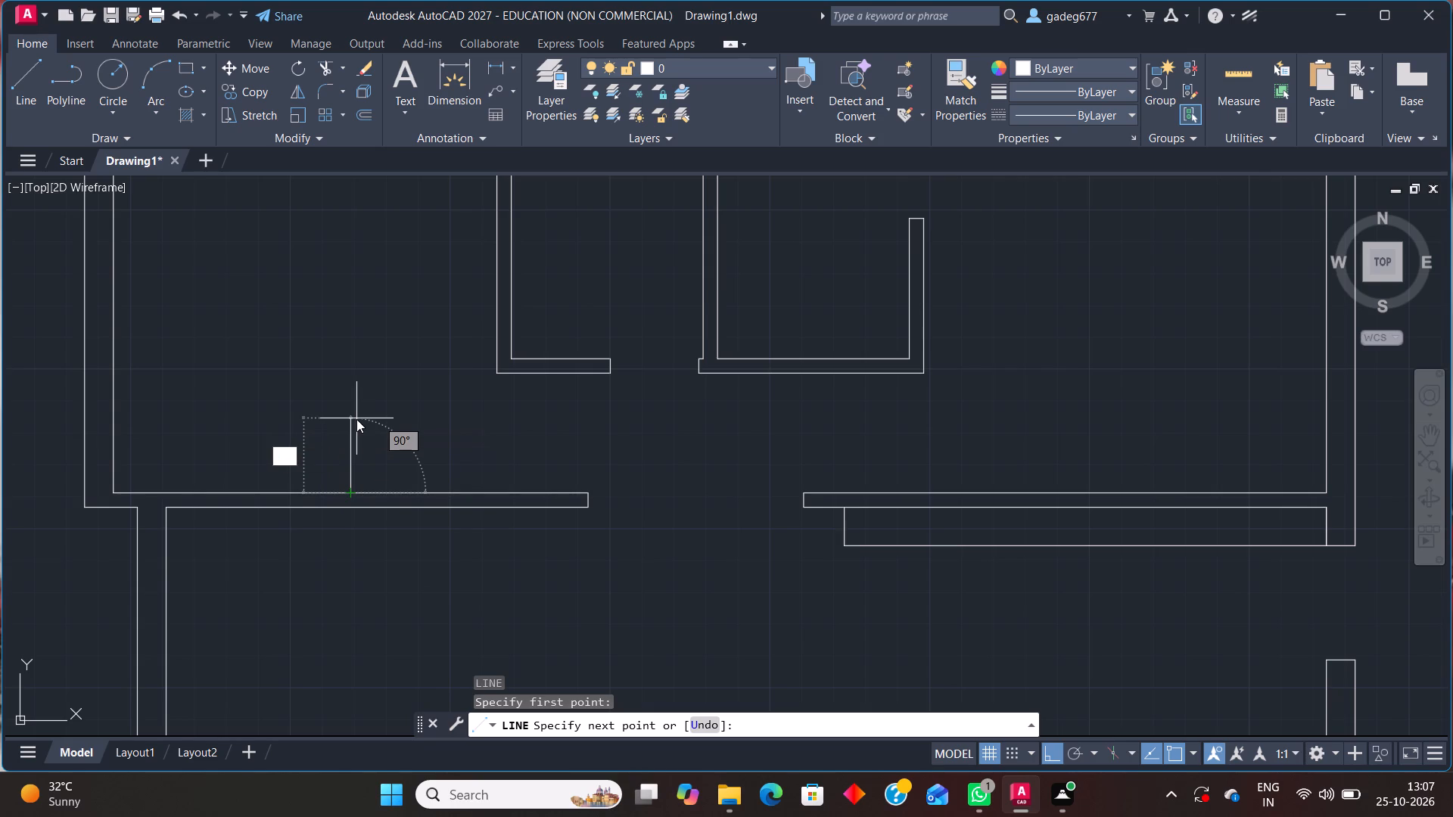
{"action": "type", "text": "1.5'"}
{"action": "key", "text": "Return"}
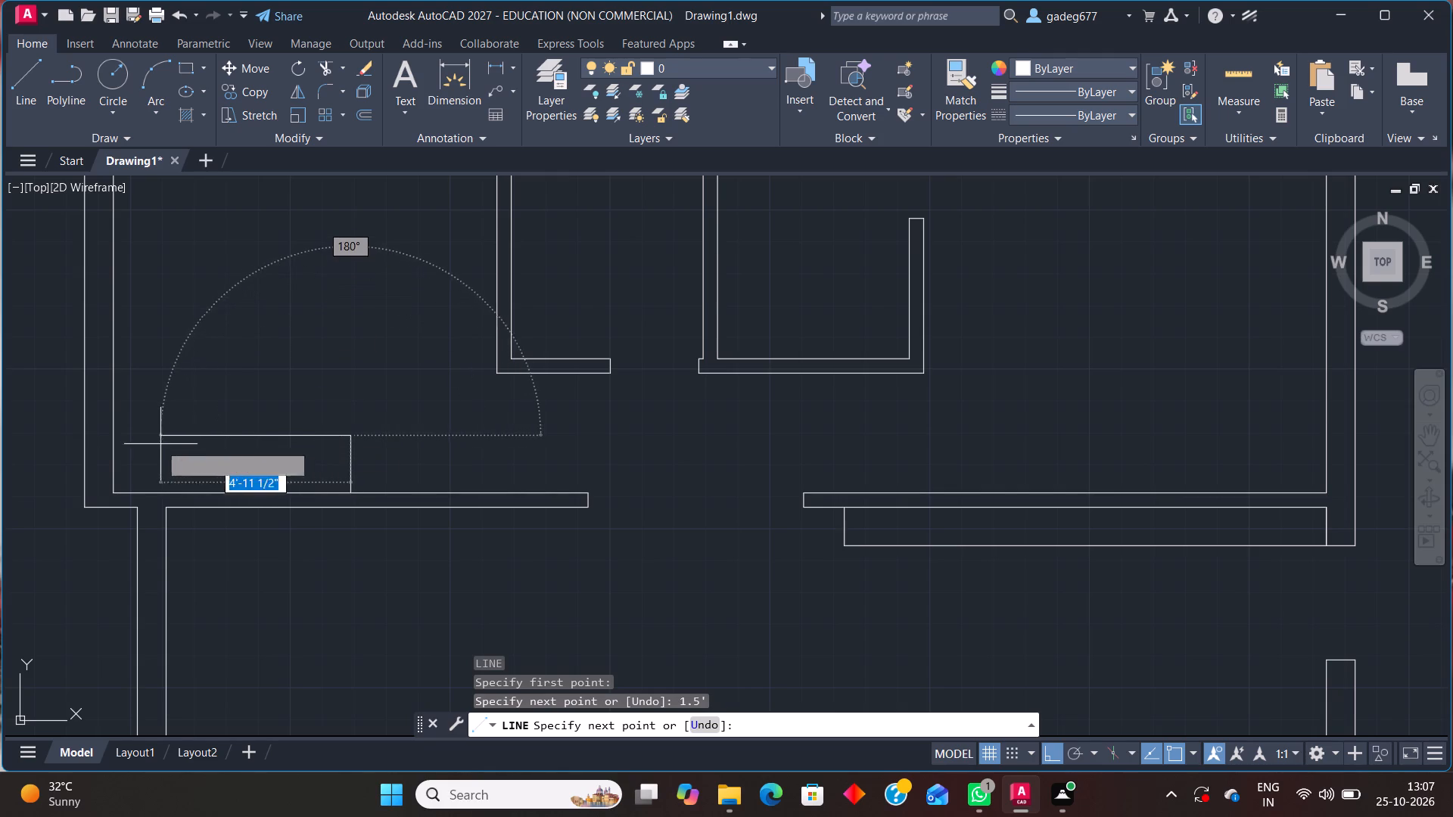
{"action": "left_click", "coordinate": [101, 436]}
{"action": "key", "text": "Escape"}
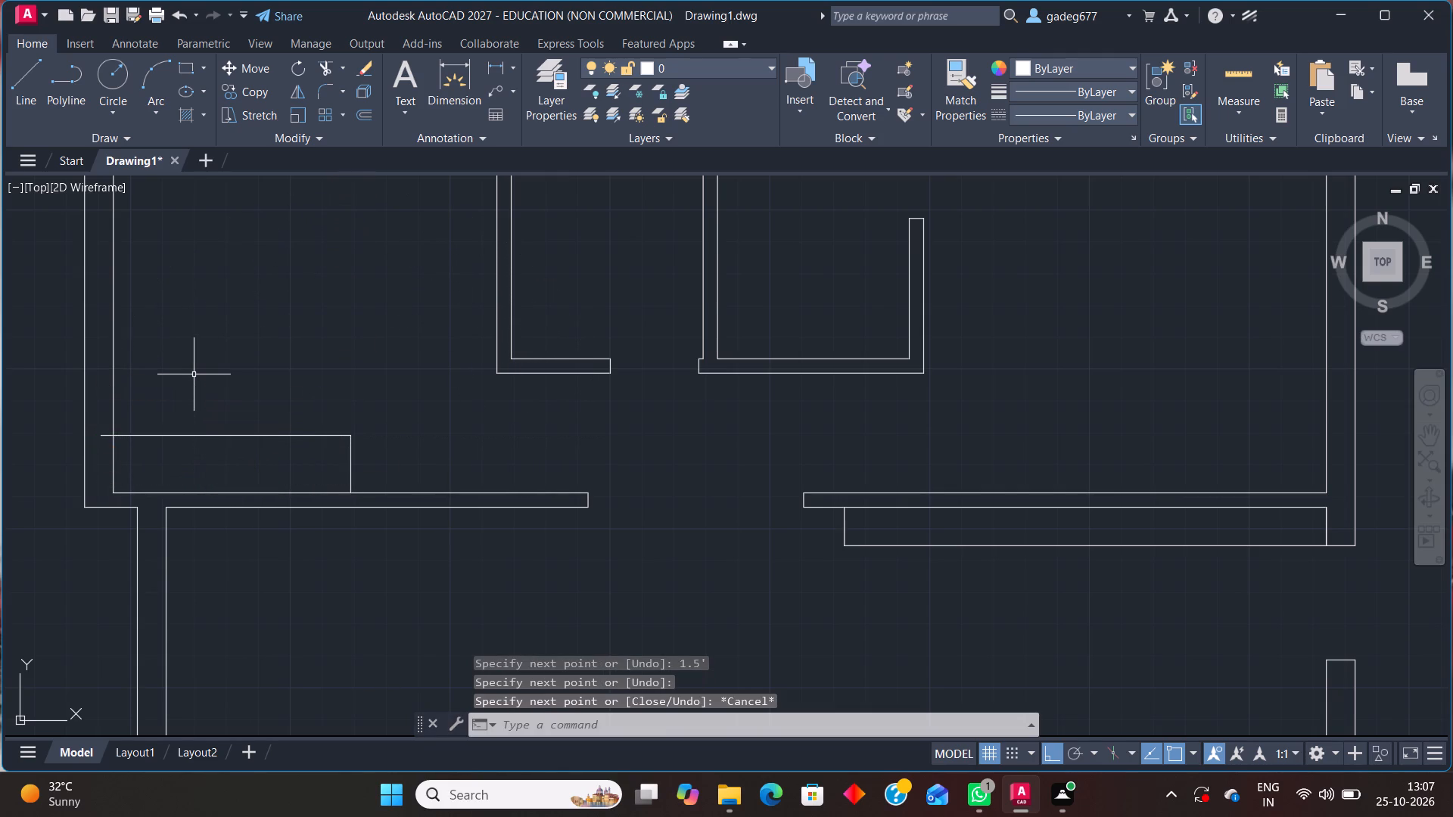
Trim the new horizontal line's overshoot back to the inner face of the northwest room's west wall.
{"action": "type", "text": "tr"}
{"action": "key", "text": "Return"}
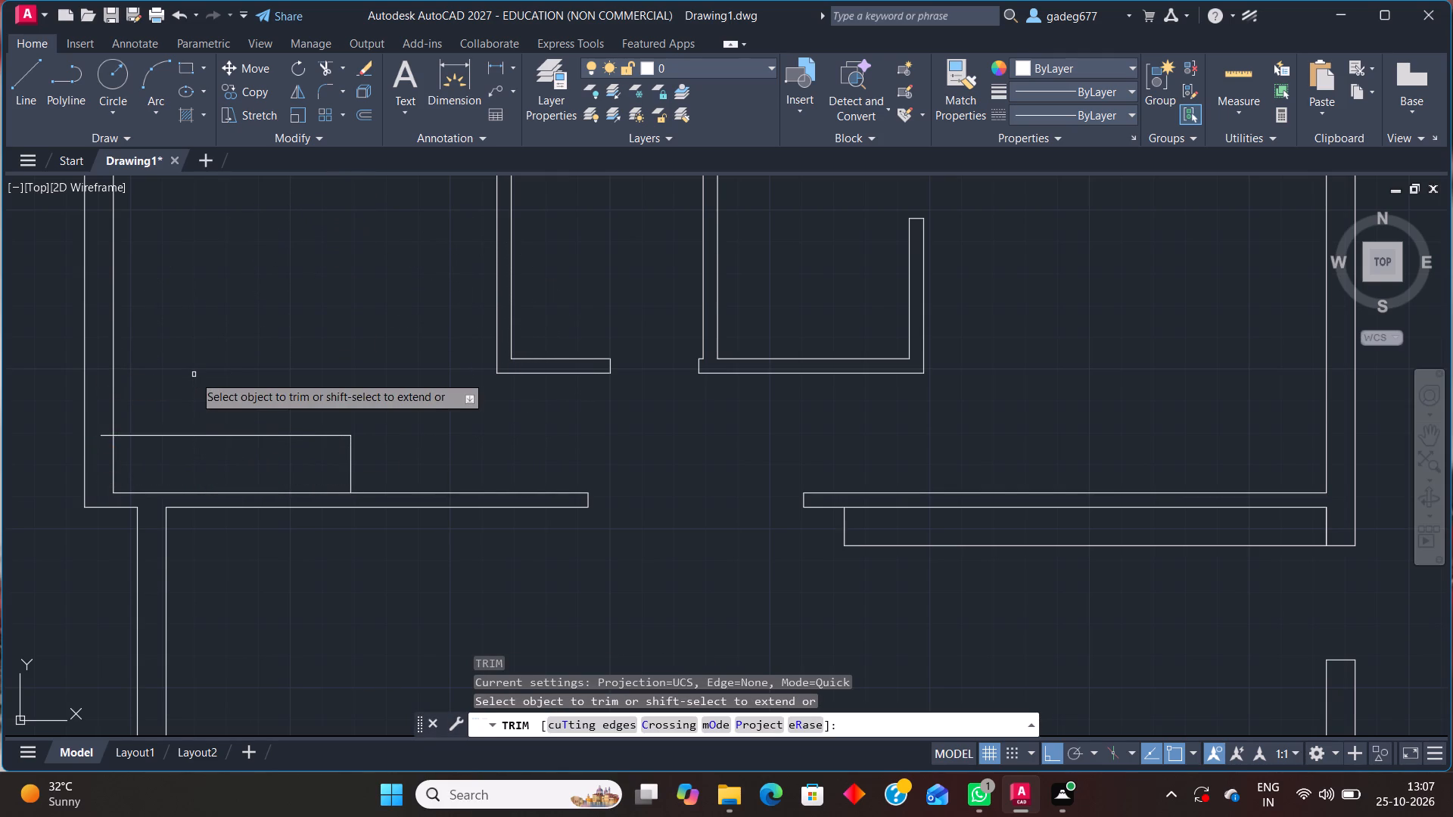
{"action": "left_click", "coordinate": [100, 439]}
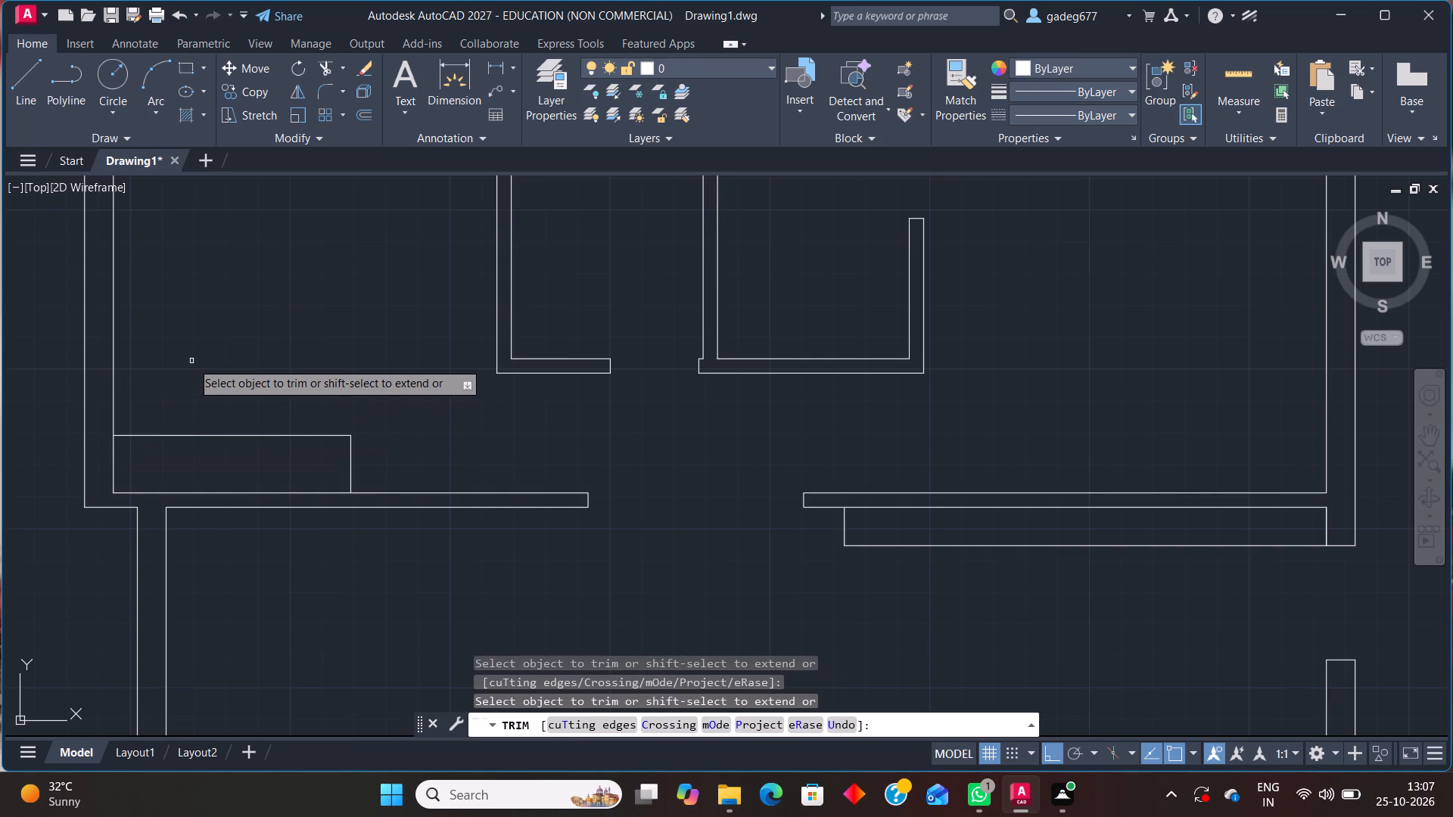
{"action": "scroll", "coordinate": [202, 337], "scroll_direction": "down", "scroll_amount": 1}
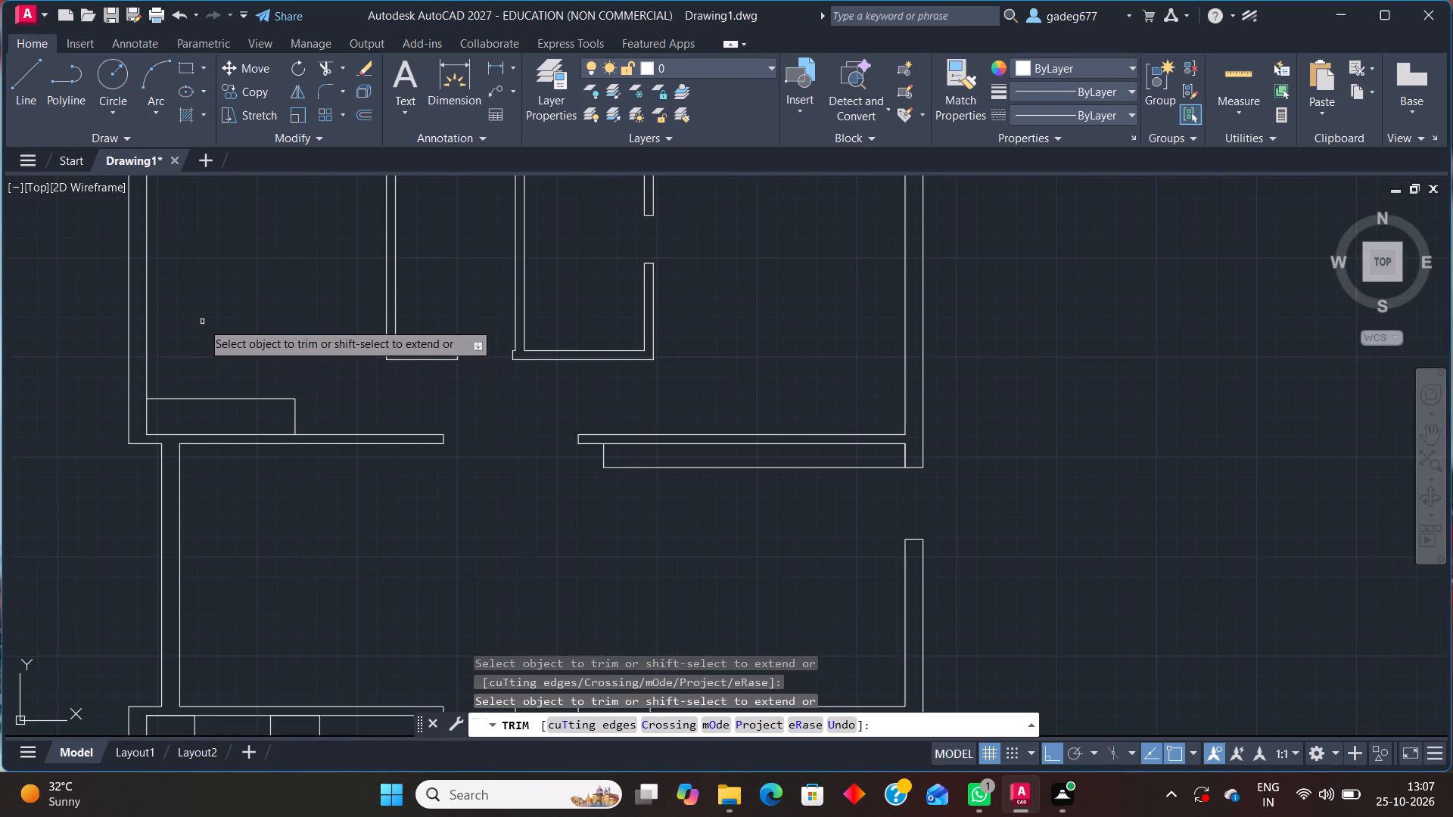
{"action": "middle_click_drag", "start_coordinate": [202, 322], "coordinate": [182, 412]}
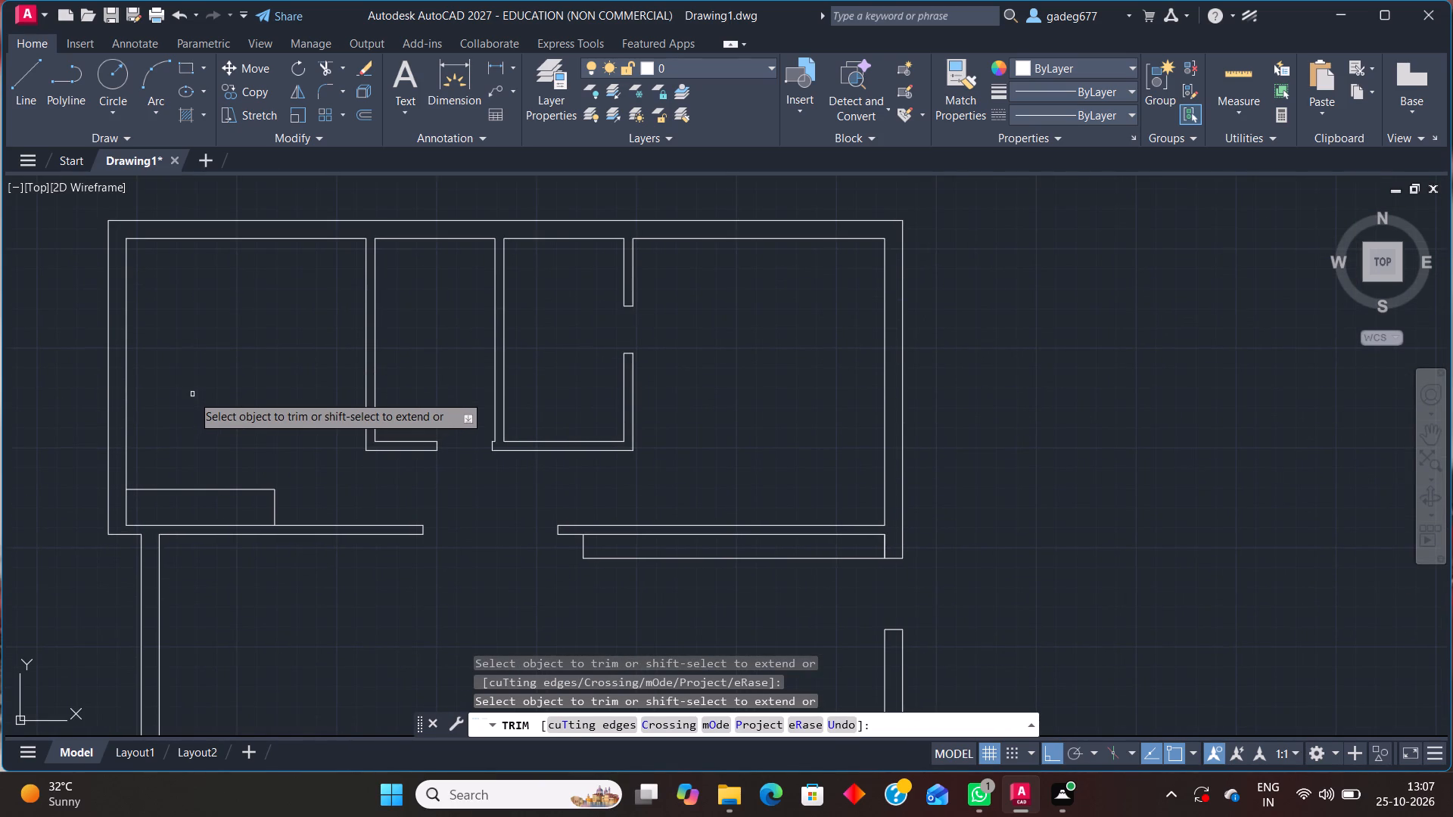
{"action": "key", "text": "Escape"}
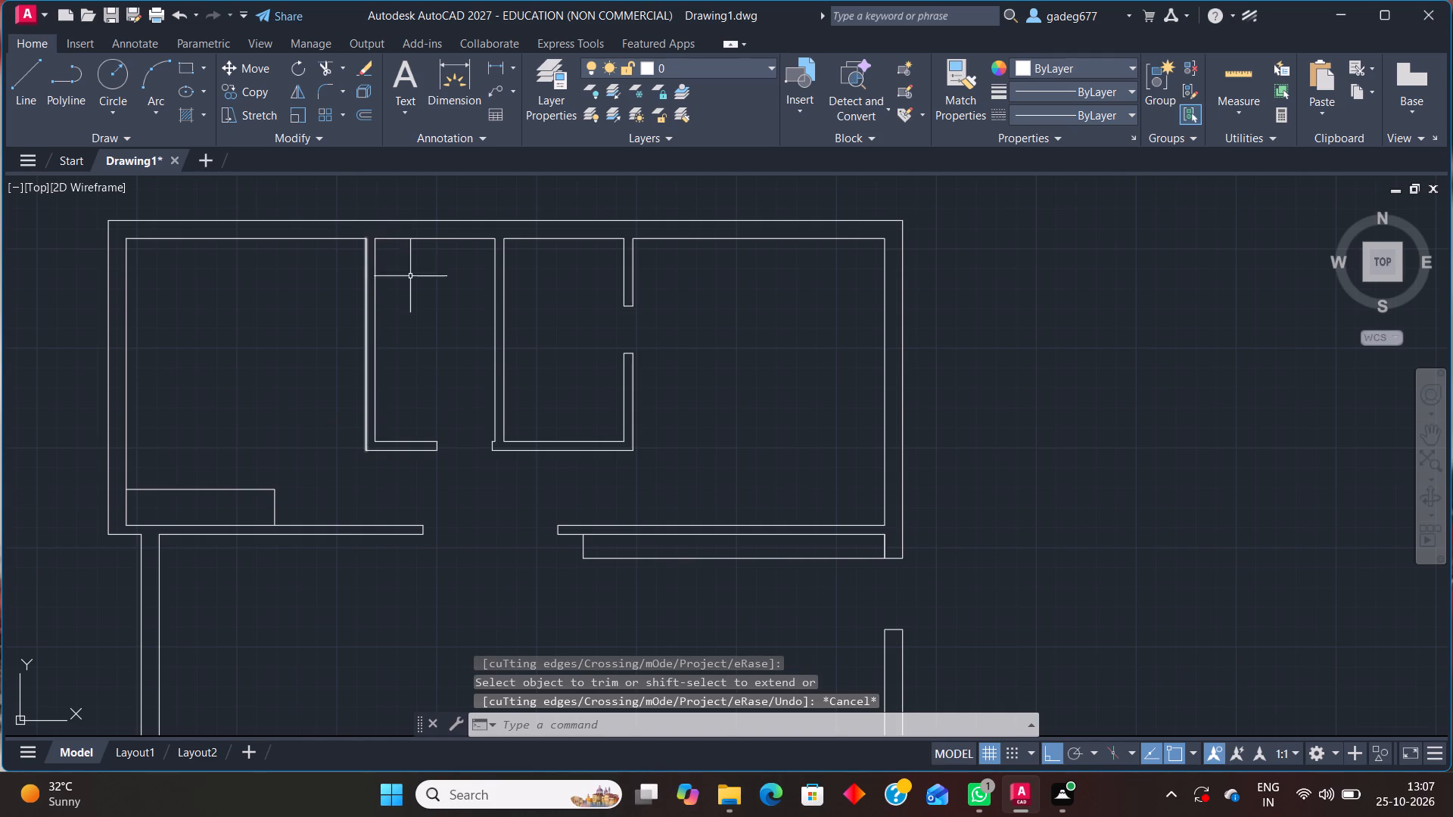
Examine the overall floor plan, then the central space and the northern rooms up close.
{"action": "scroll", "coordinate": [718, 359], "scroll_direction": "down", "scroll_amount": 2}
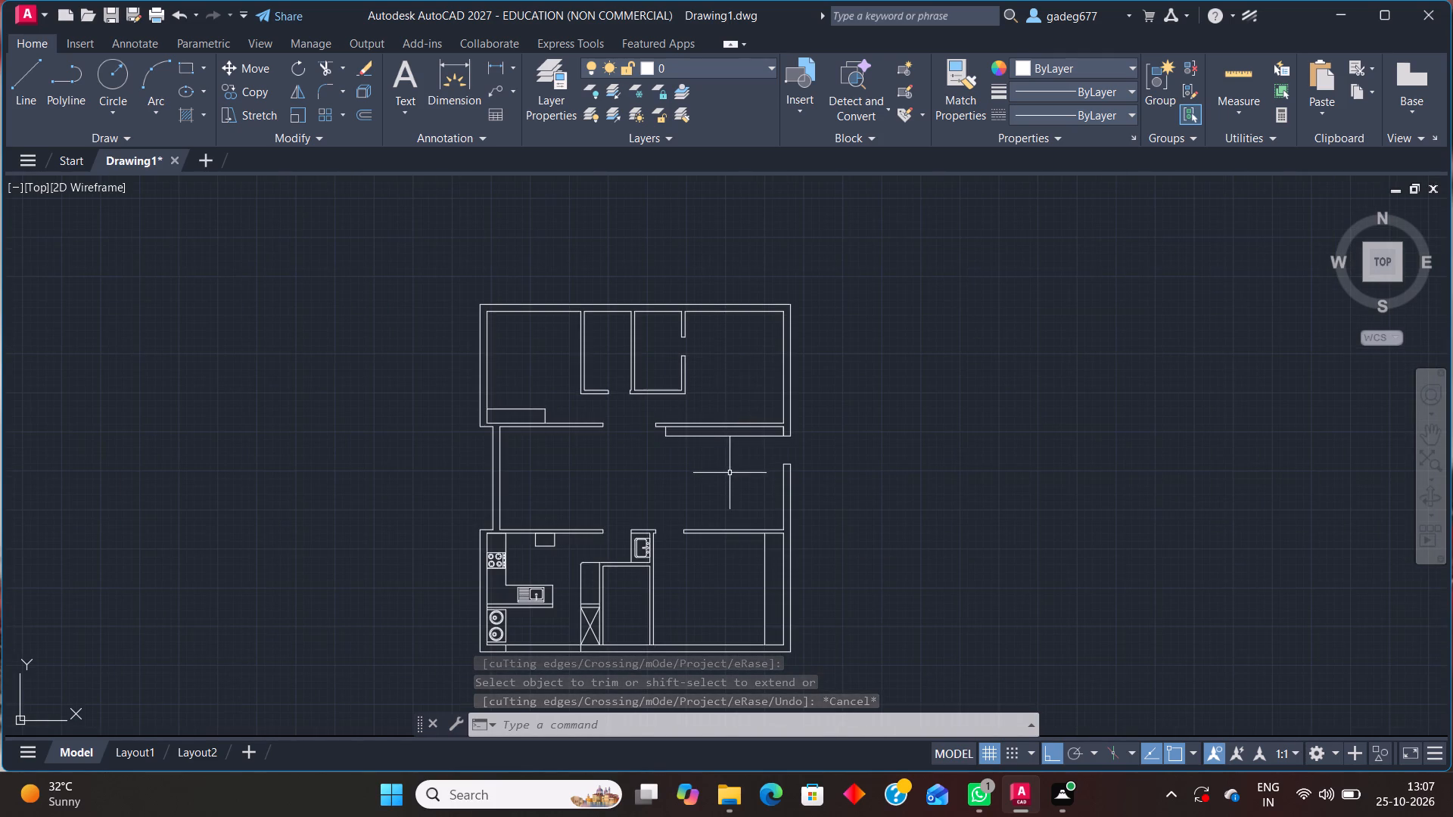
{"action": "scroll", "coordinate": [731, 472], "scroll_direction": "up", "scroll_amount": 1}
{"action": "middle_click_drag", "start_coordinate": [731, 471], "coordinate": [713, 333]}
{"action": "scroll", "coordinate": [703, 300], "scroll_direction": "down", "scroll_amount": 1}
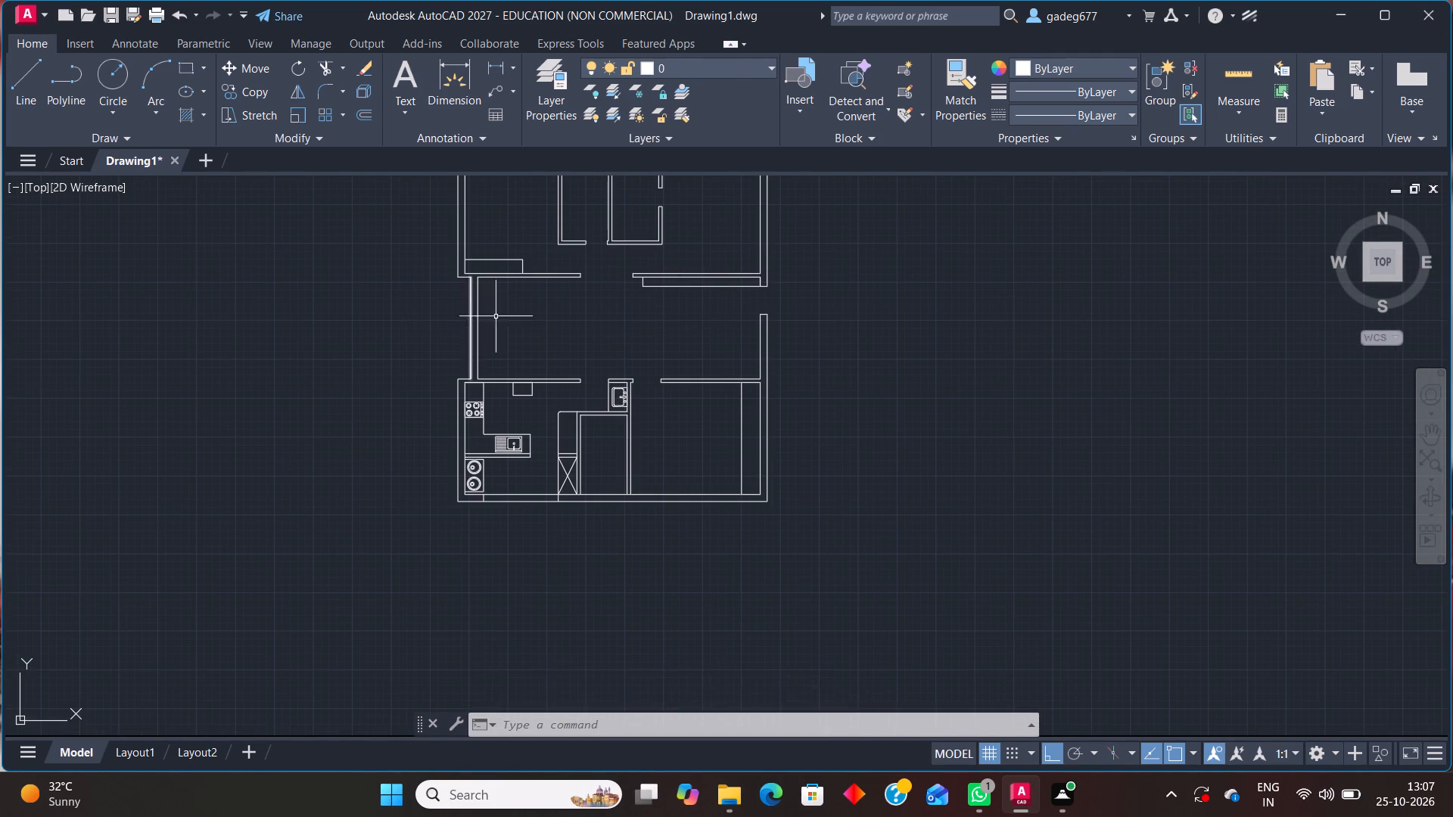
{"action": "scroll", "coordinate": [506, 312], "scroll_direction": "up", "scroll_amount": 3}
{"action": "middle_click_drag", "start_coordinate": [509, 309], "coordinate": [504, 476]}
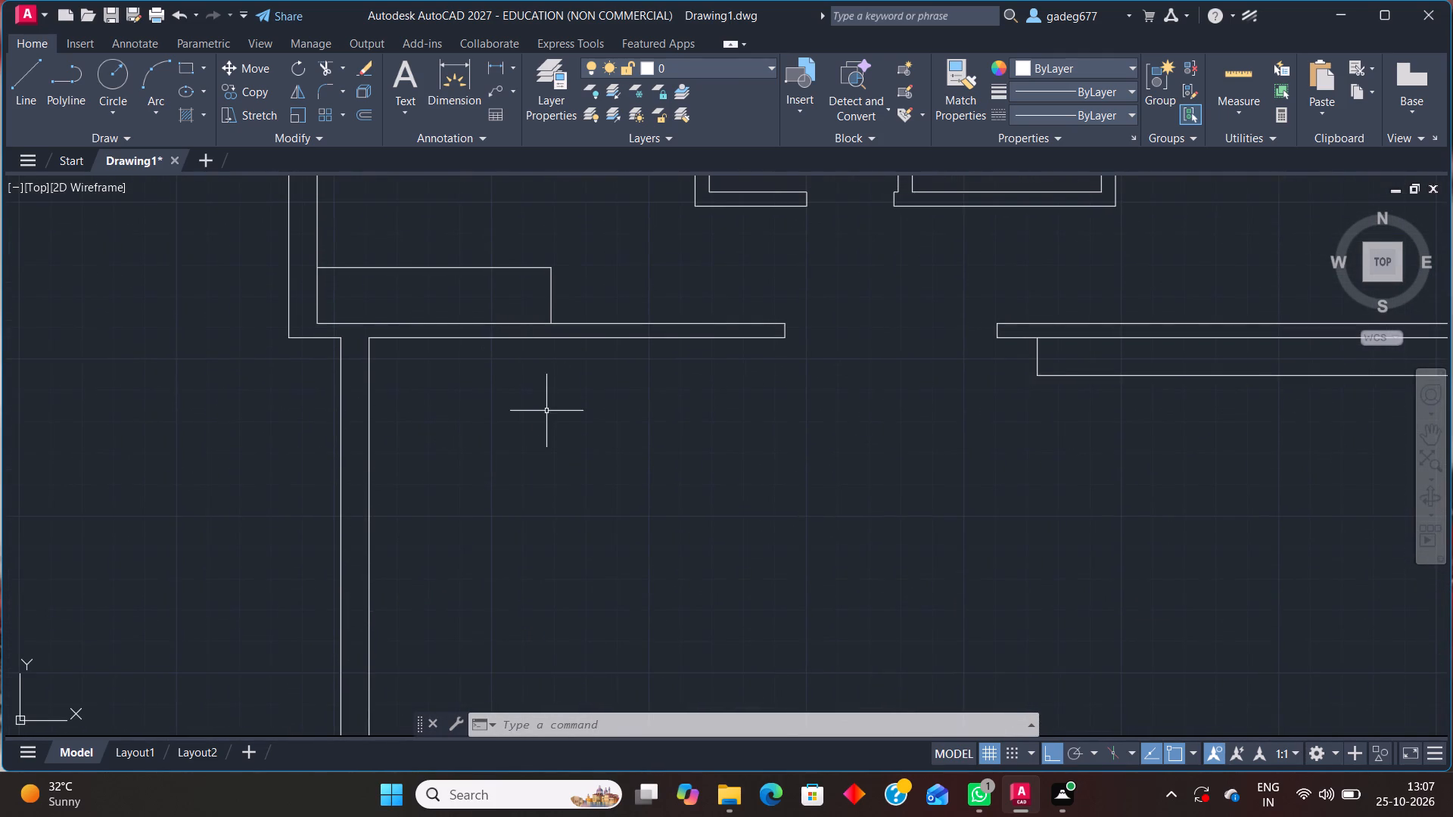
{"action": "middle_click_drag", "start_coordinate": [546, 418], "coordinate": [518, 650]}
{"action": "middle_click_drag", "start_coordinate": [553, 340], "coordinate": [539, 551]}
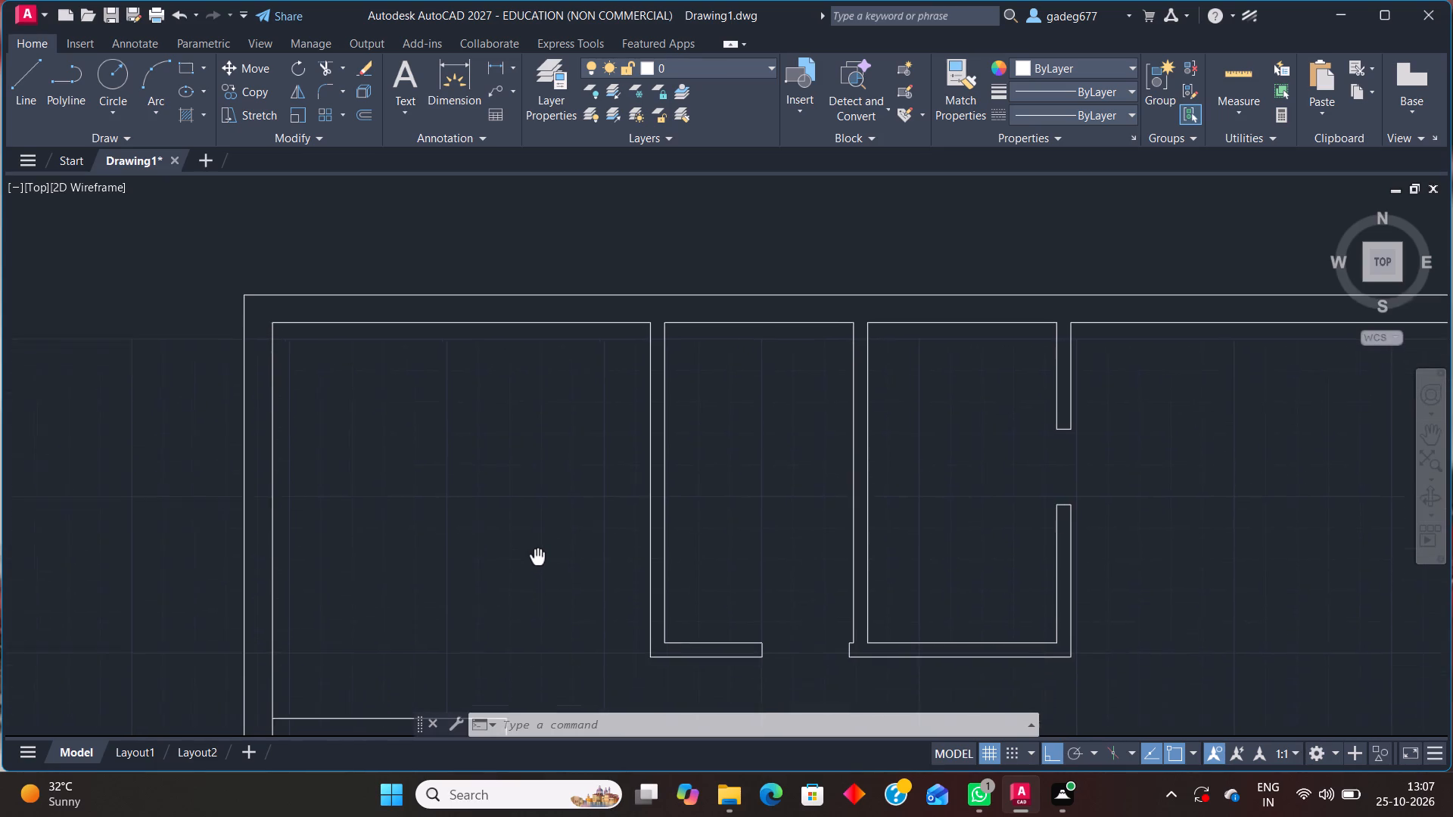
{"action": "middle_click_drag", "start_coordinate": [539, 551], "coordinate": [540, 539]}
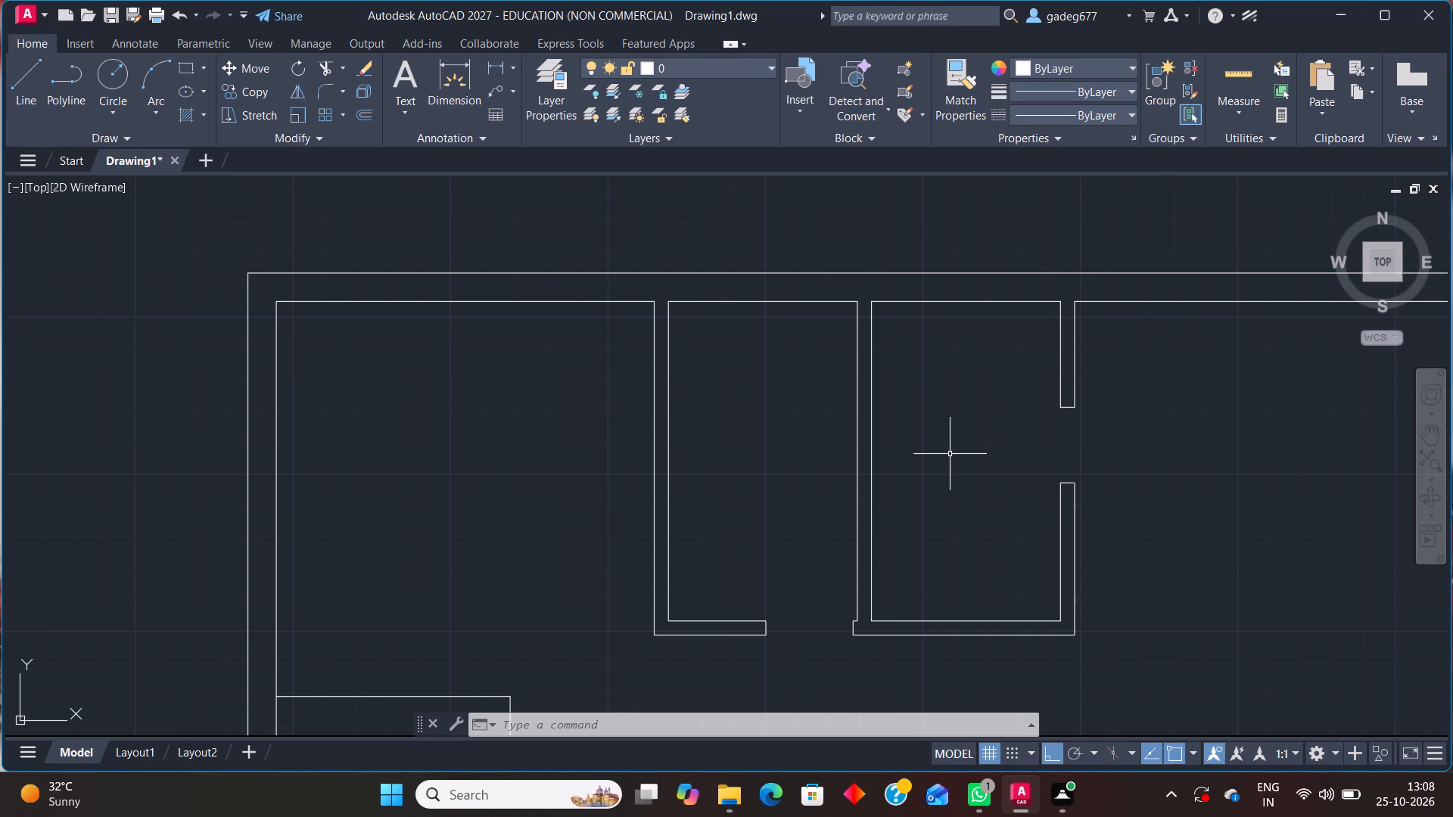
Draw a short horizontal line crossing both faces of the southeast room's west partition, about midway along its height.
{"action": "middle_click_drag", "start_coordinate": [950, 455], "coordinate": [562, 184]}
{"action": "middle_click_drag", "start_coordinate": [834, 356], "coordinate": [834, 352]}
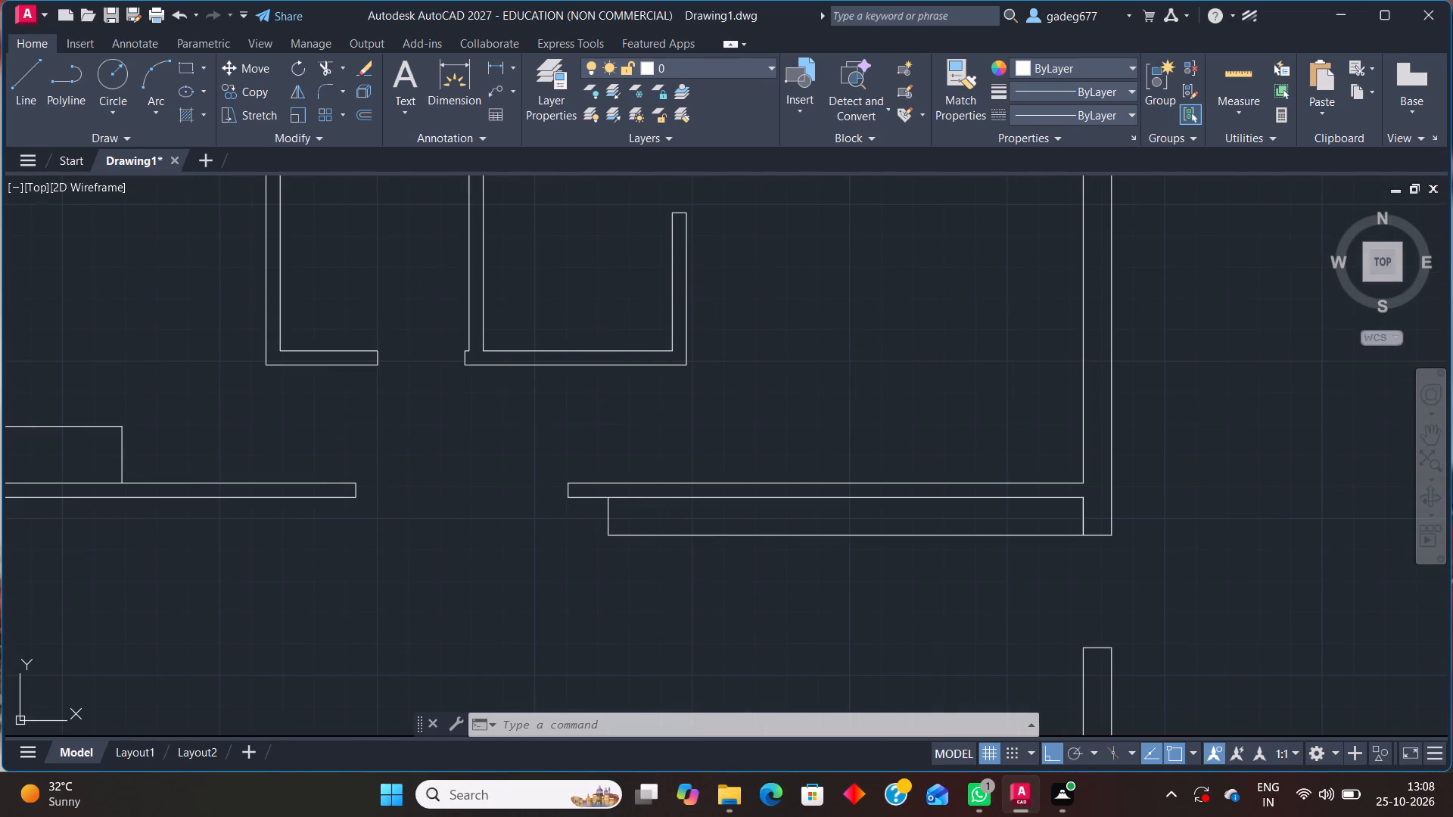
{"action": "middle_click_drag", "start_coordinate": [834, 352], "coordinate": [857, 151]}
{"action": "scroll", "coordinate": [832, 408], "scroll_direction": "down", "scroll_amount": 2}
{"action": "middle_click_drag", "start_coordinate": [823, 442], "coordinate": [750, 263]}
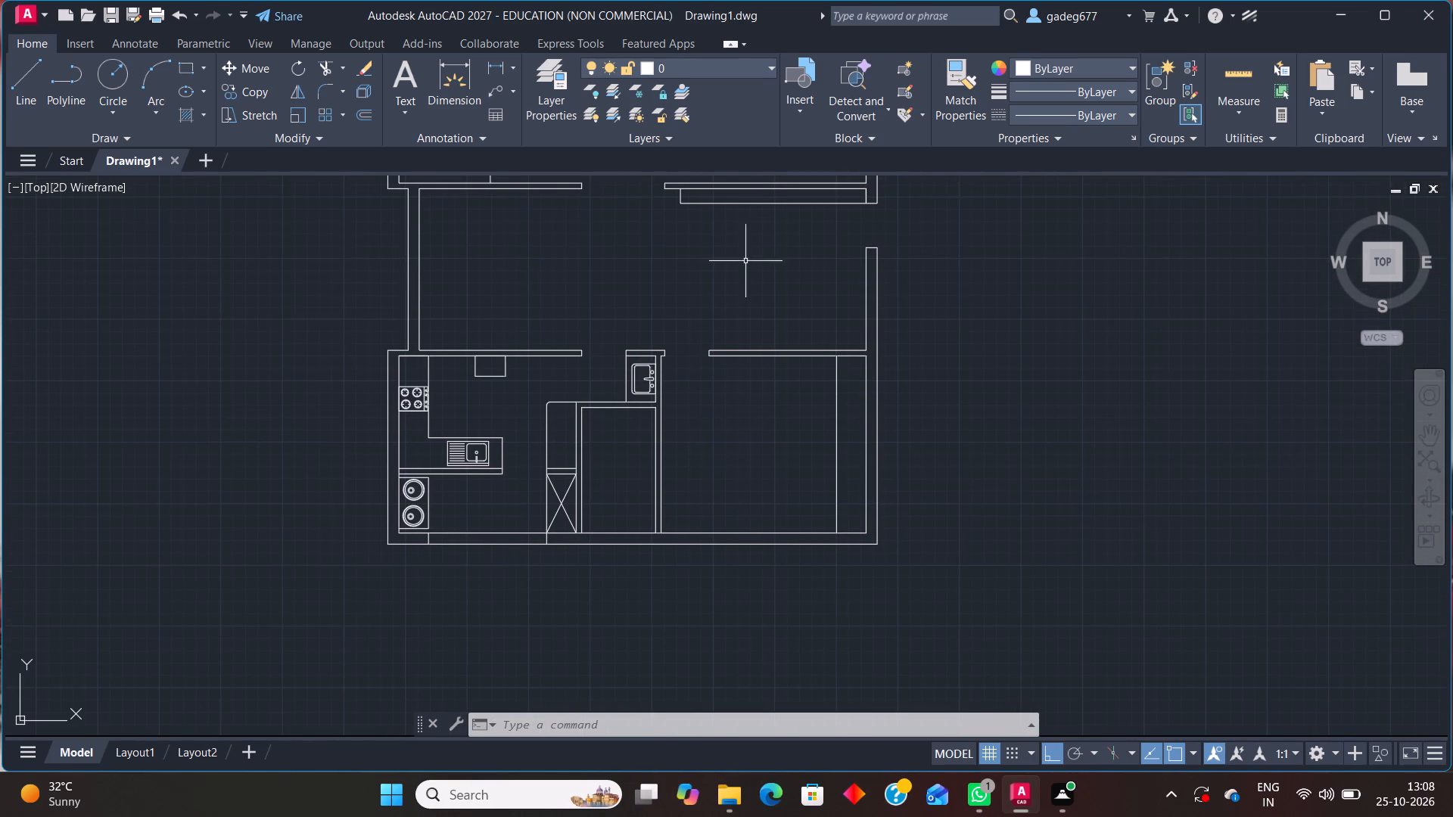
{"action": "middle_click_drag", "start_coordinate": [733, 452], "coordinate": [764, 328]}
{"action": "scroll", "coordinate": [701, 349], "scroll_direction": "up", "scroll_amount": 2}
{"action": "middle_click_drag", "start_coordinate": [701, 338], "coordinate": [701, 376]}
{"action": "key", "text": "l"}
{"action": "key", "text": "Return"}
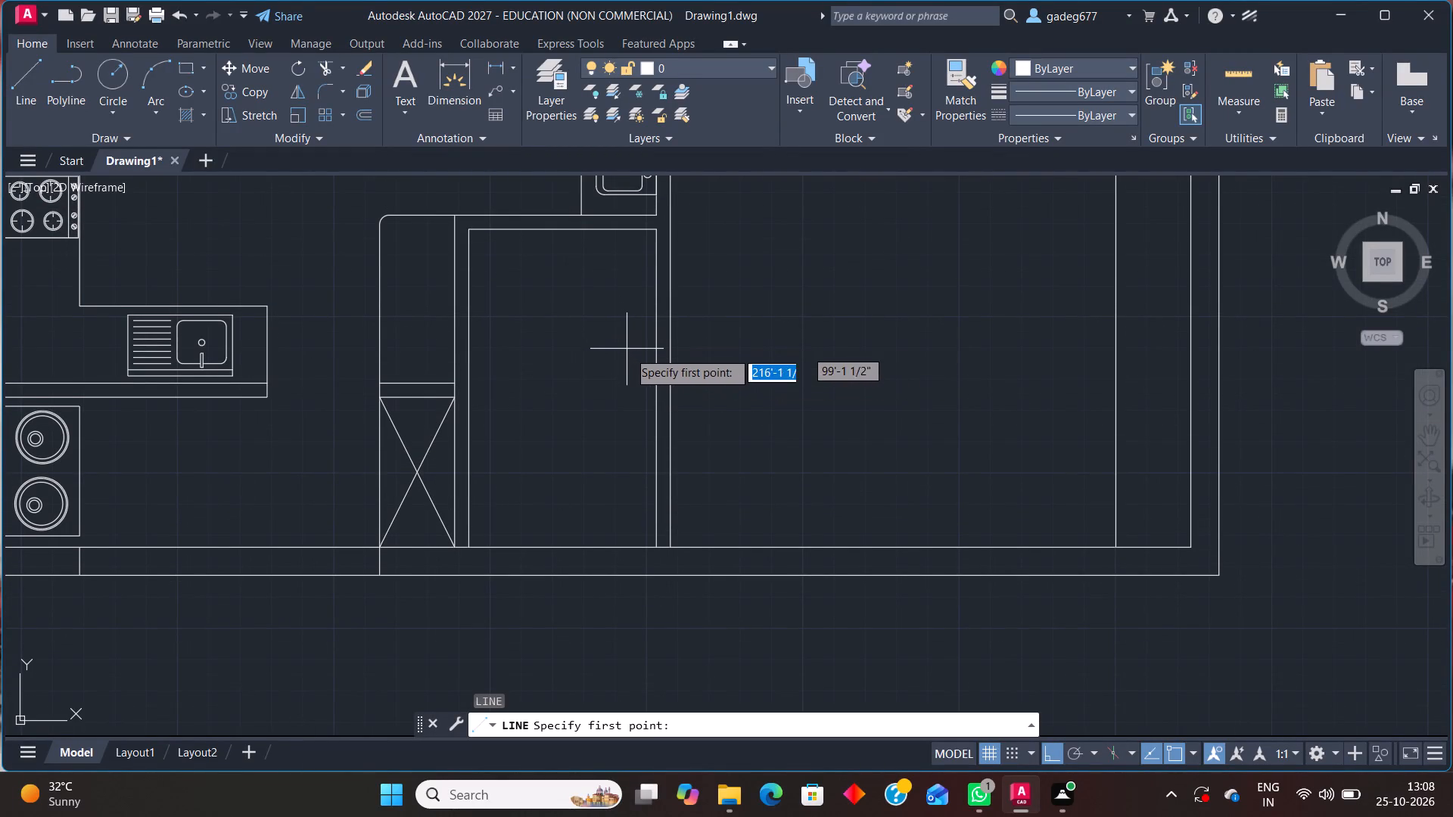
{"action": "left_click", "coordinate": [629, 351]}
{"action": "left_click", "coordinate": [696, 357]}
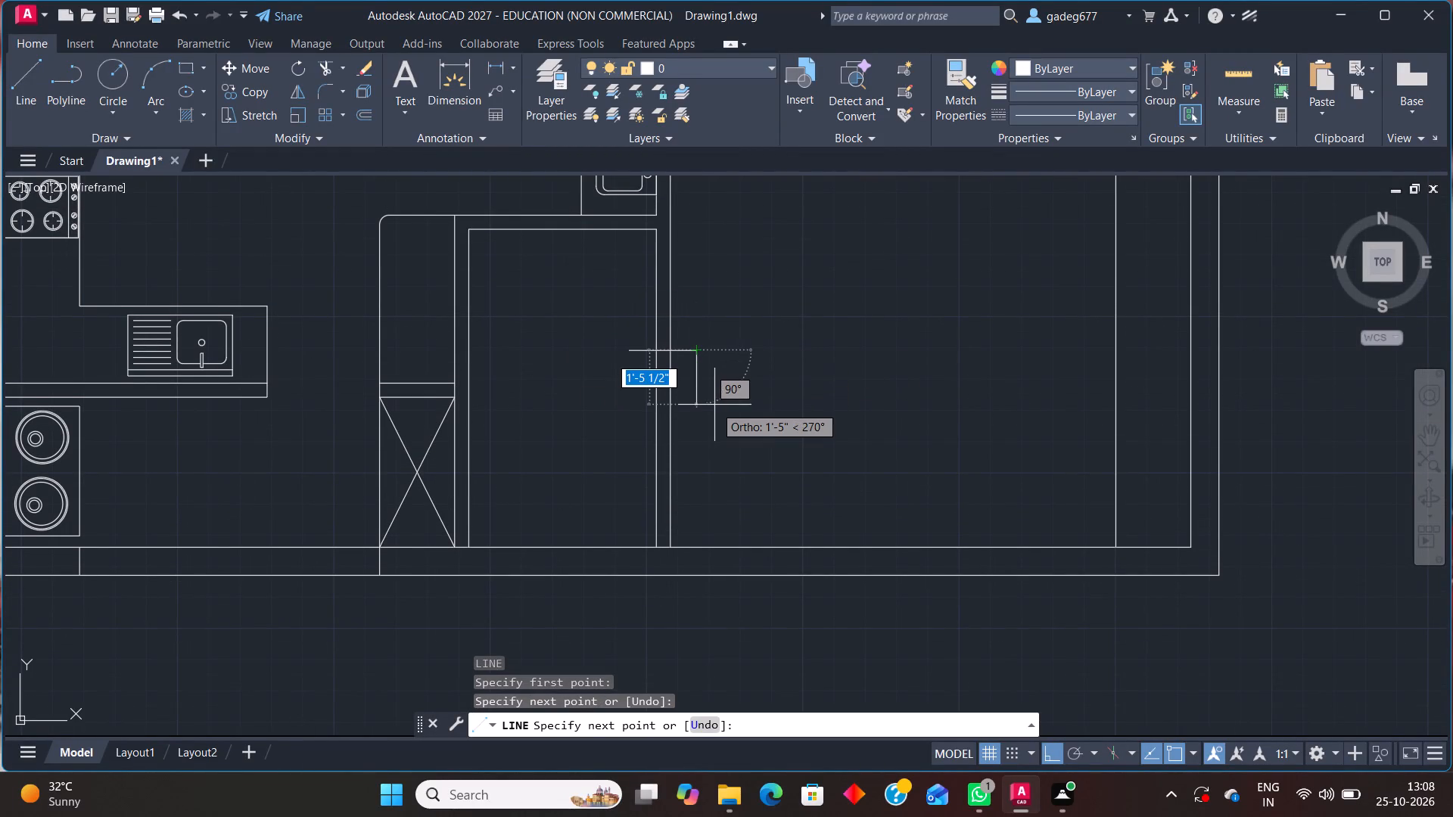
{"action": "key", "text": "Escape"}
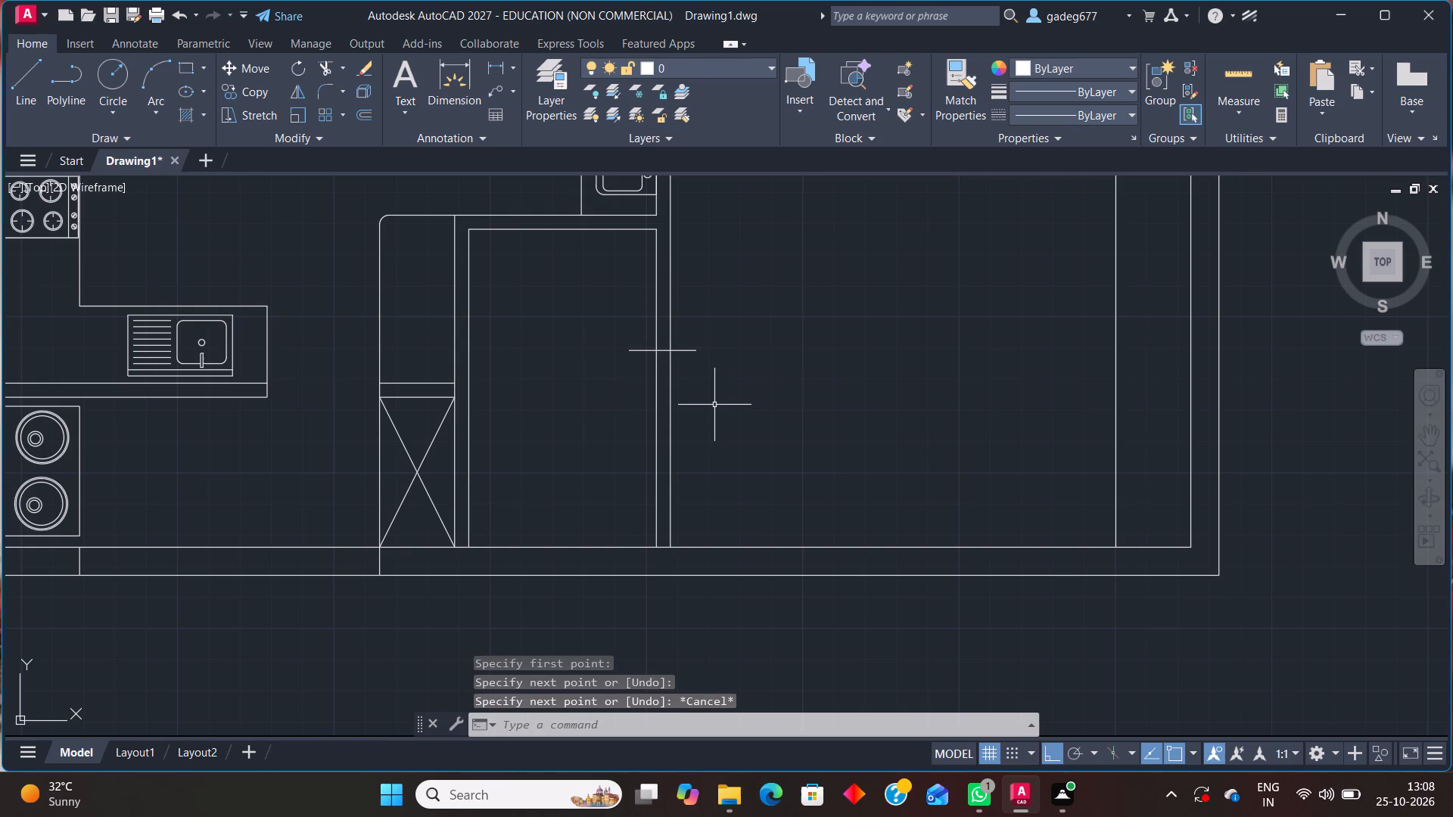
Offset the short horizontal line 2' south across the same partition.
{"action": "type", "text": "of"}
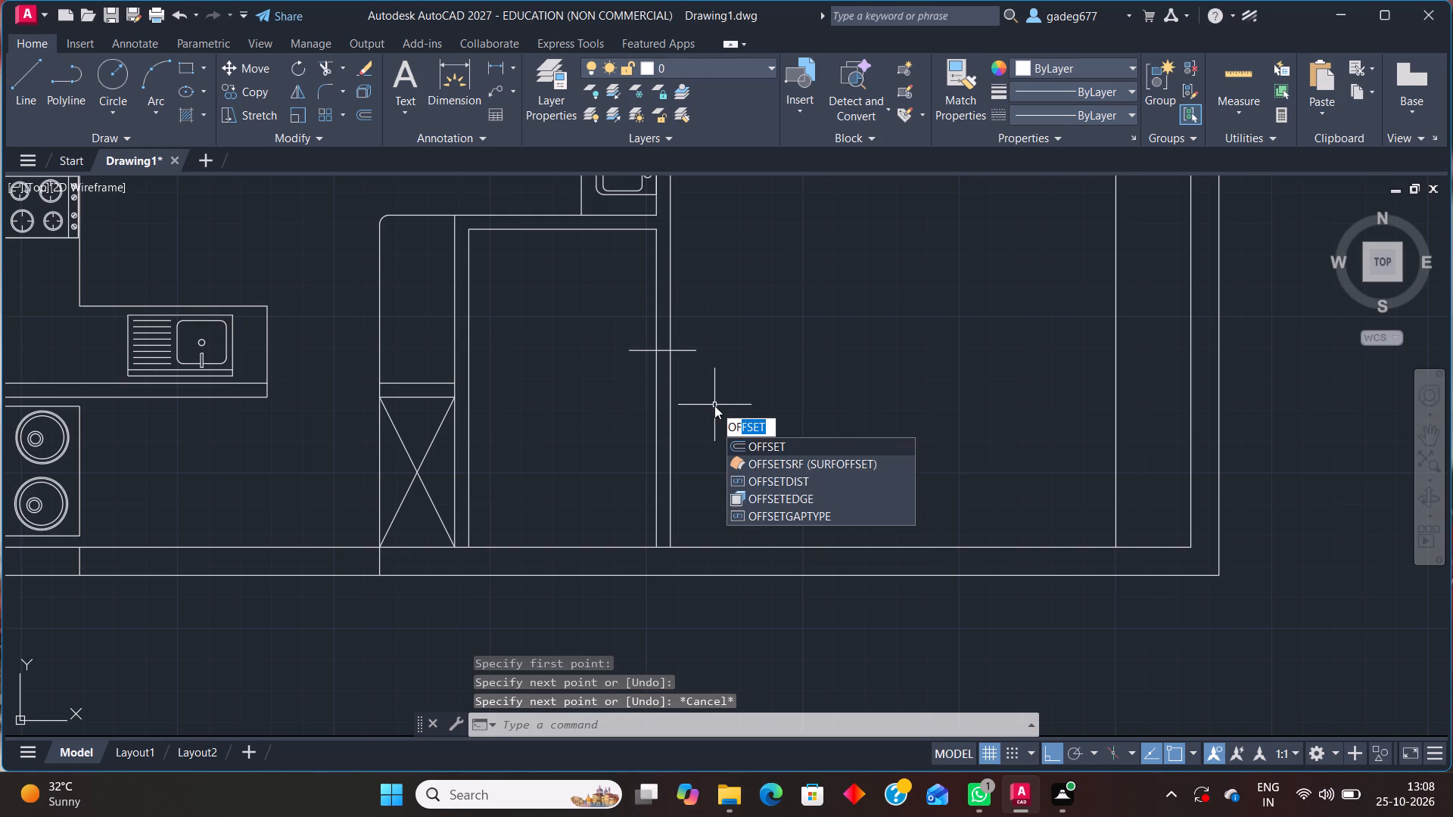
{"action": "key", "text": "Return"}
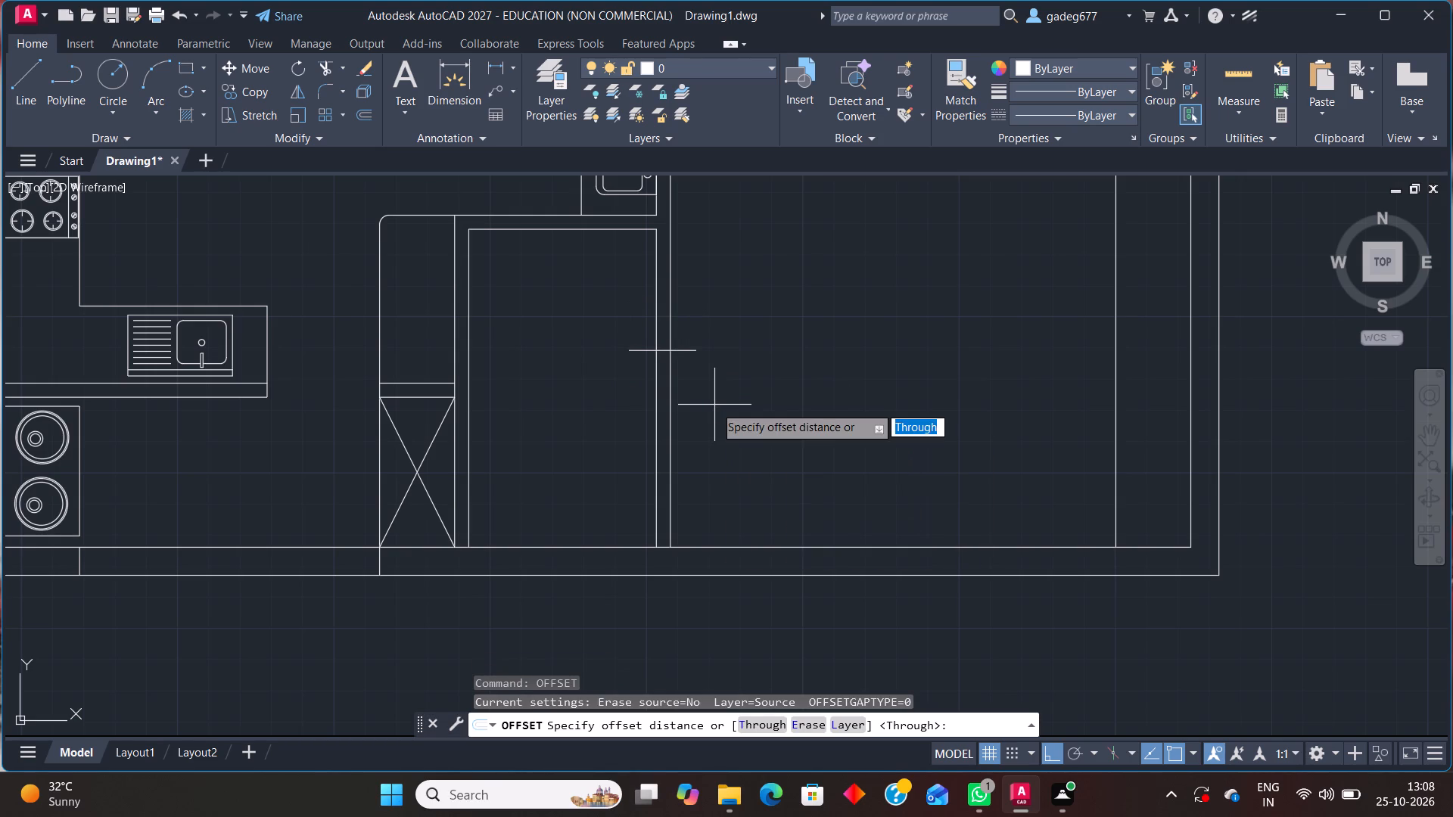
{"action": "key", "text": "Return"}
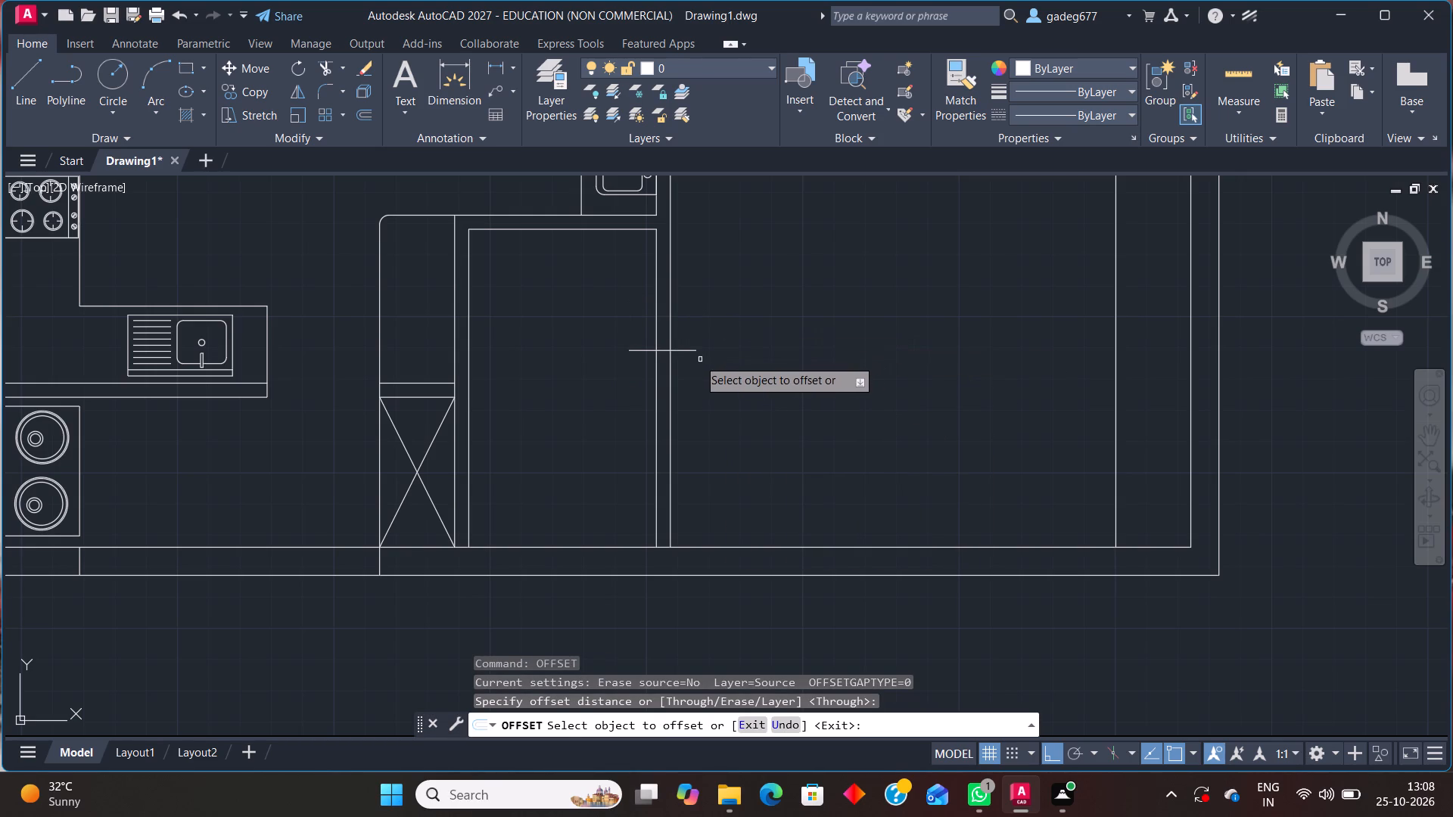
{"action": "left_click", "coordinate": [691, 349]}
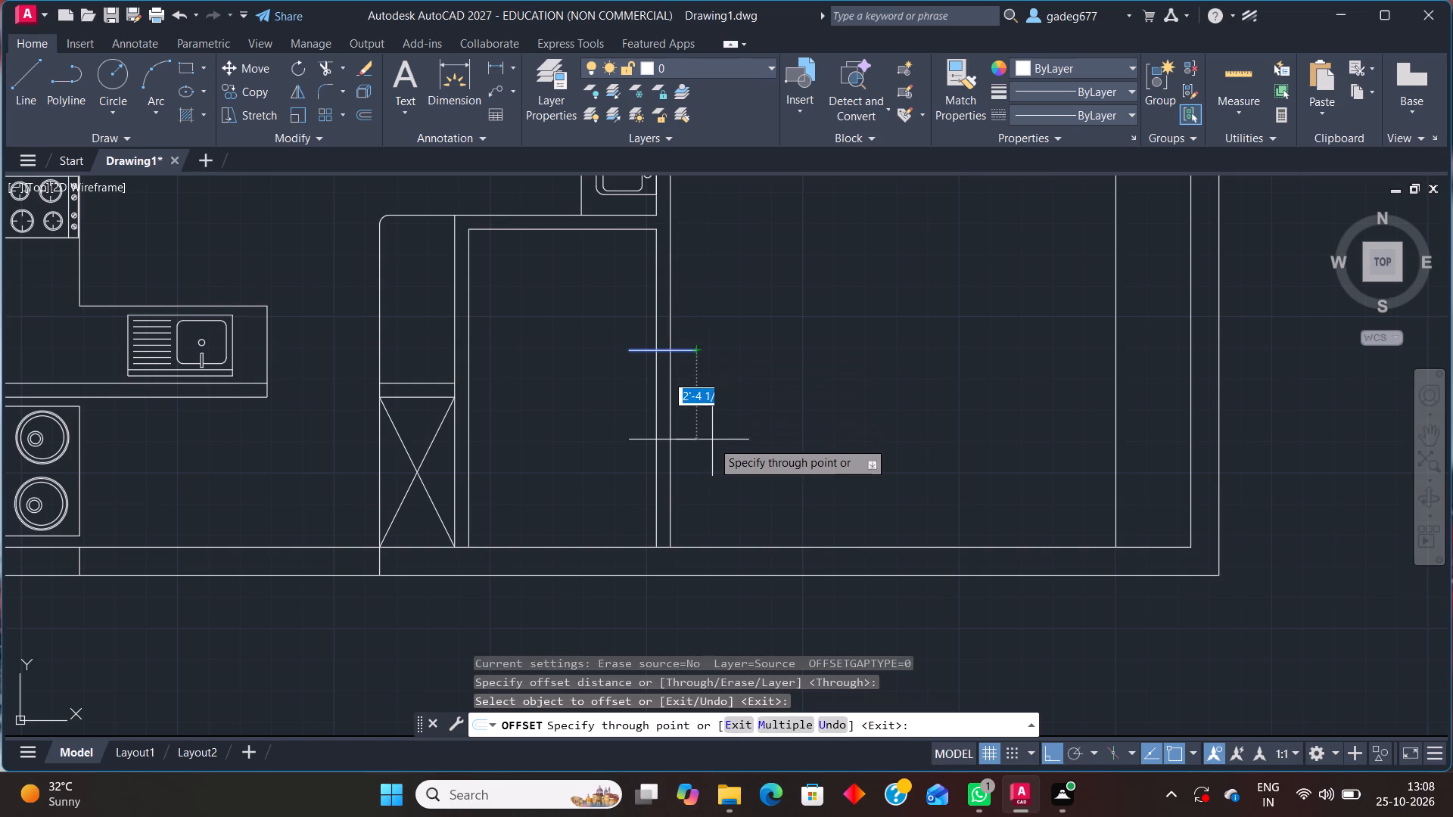
{"action": "type", "text": "2'"}
{"action": "key", "text": "Return"}
{"action": "key", "text": "Escape"}
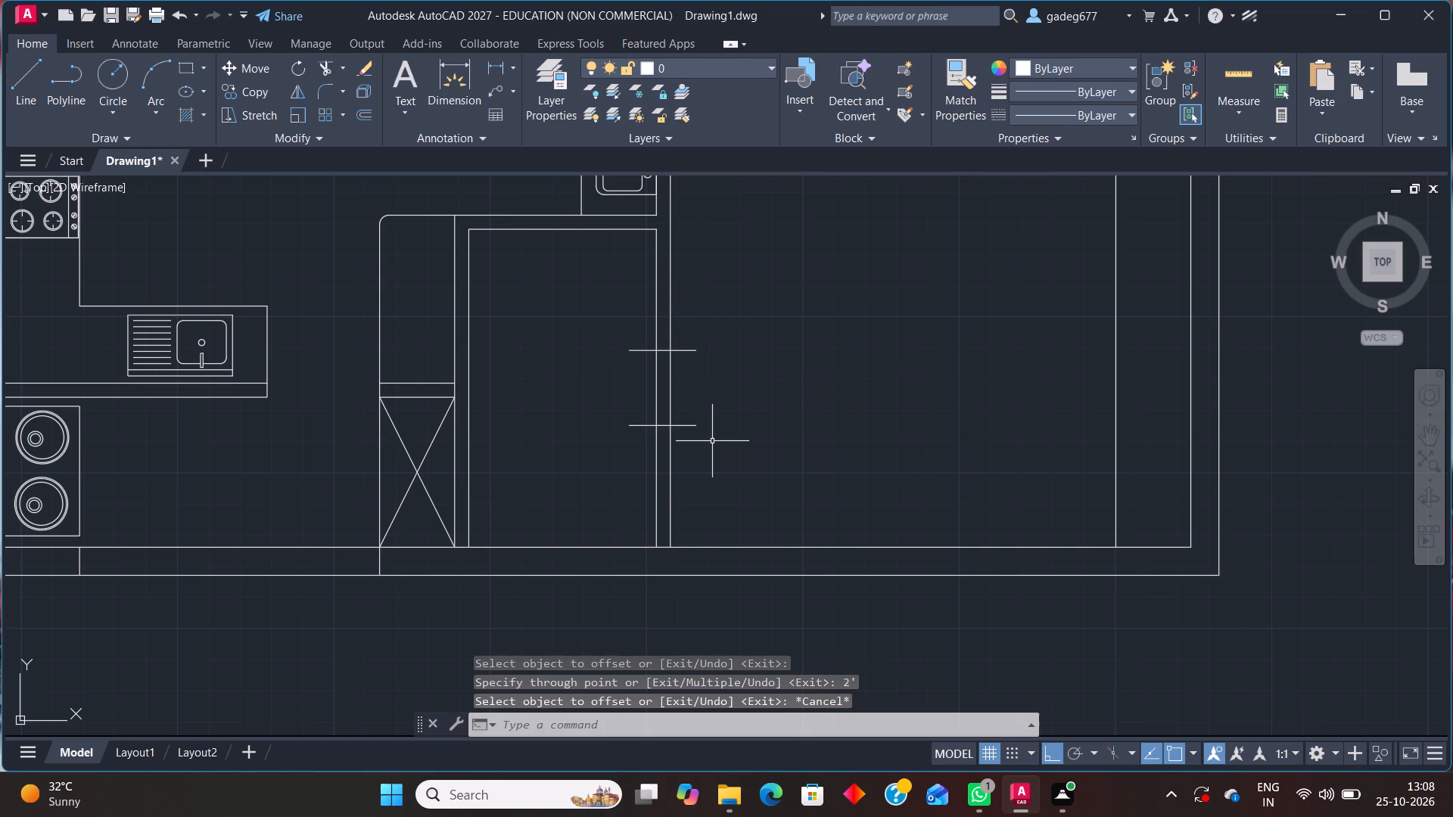
Trim the ends of both short horizontal lines that overhang either side of the partition.
{"action": "type", "text": "tr"}
{"action": "key", "text": "Return"}
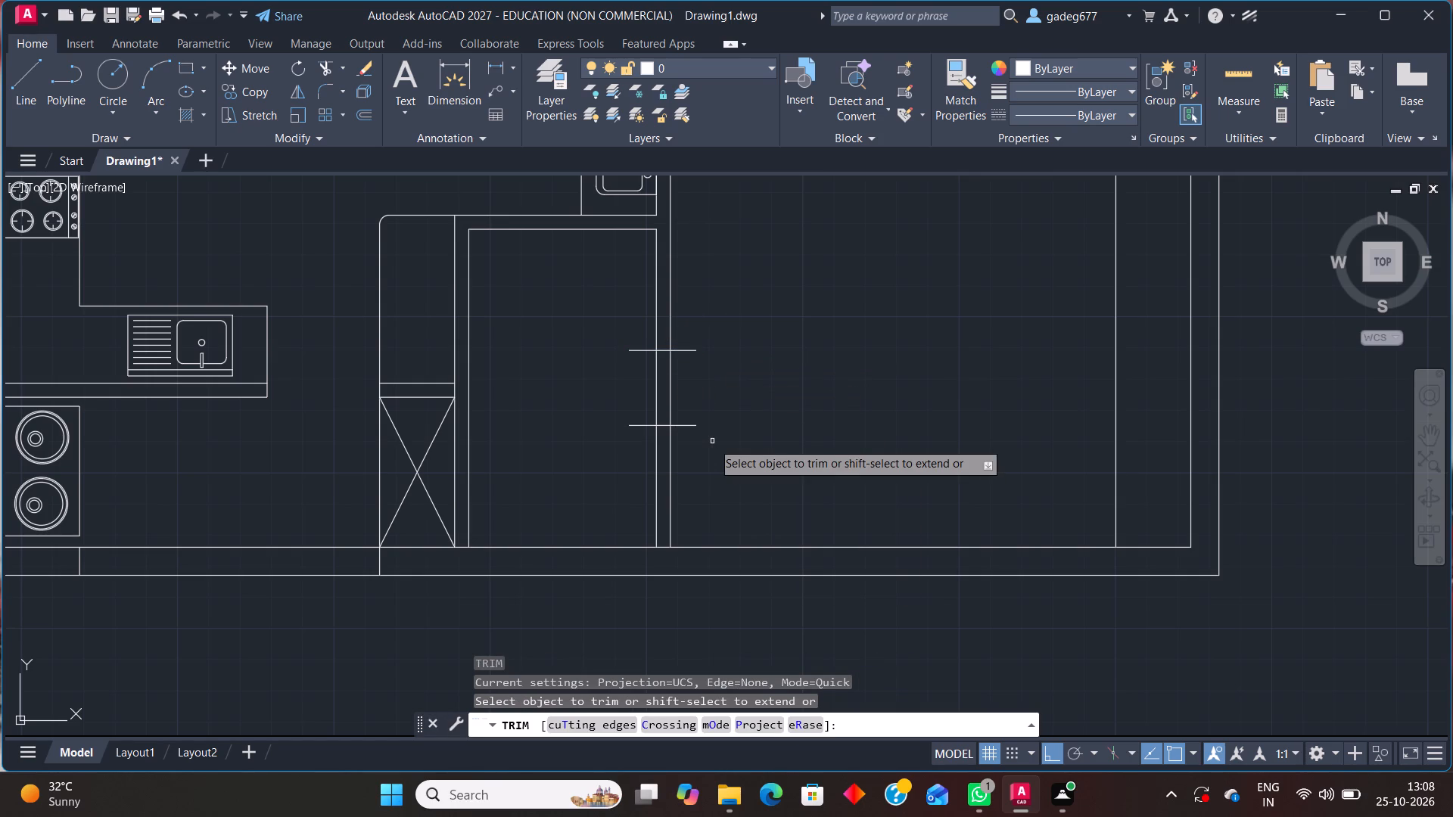
{"action": "left_click", "coordinate": [638, 330]}
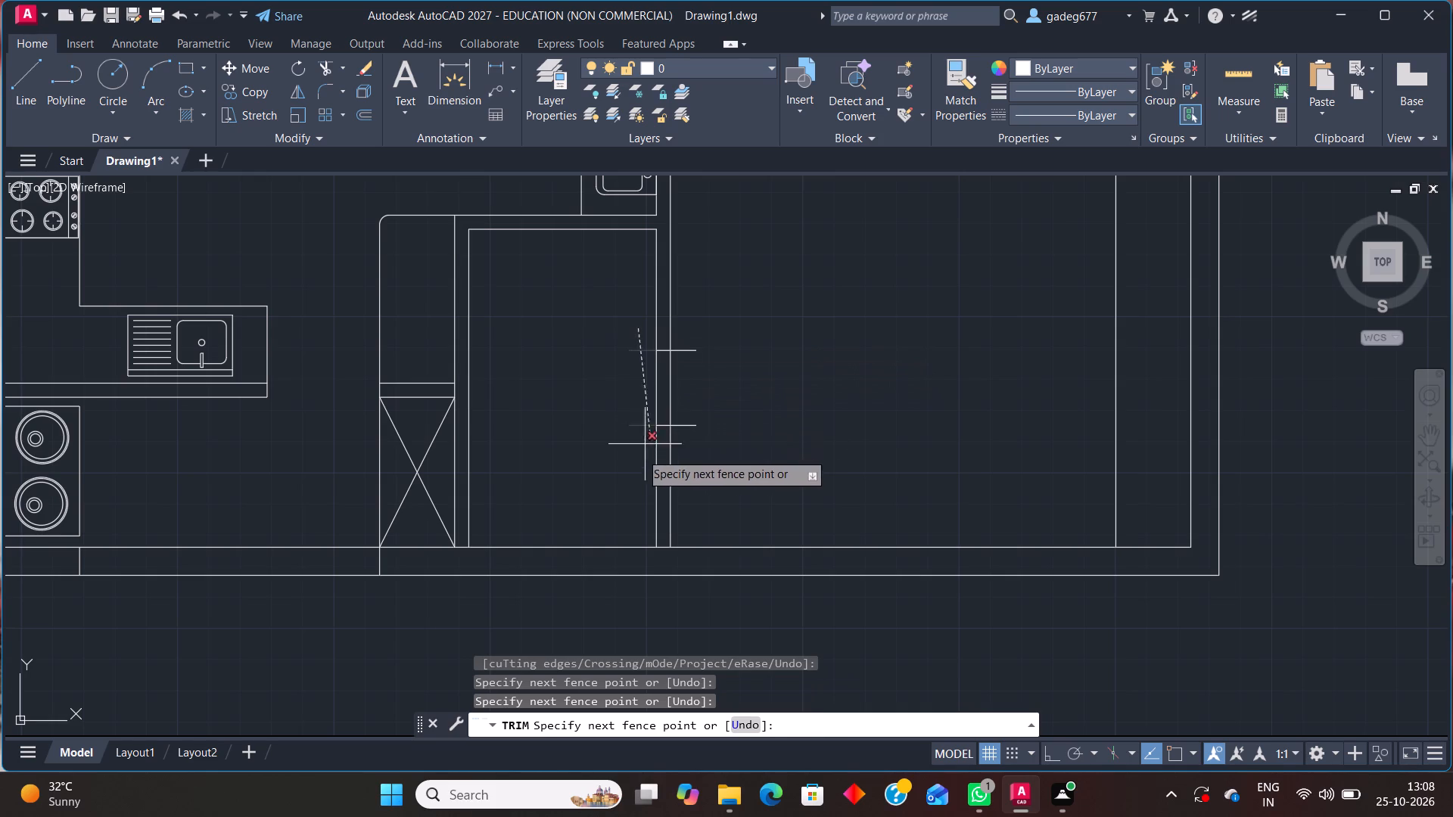
{"action": "left_click", "coordinate": [639, 454]}
{"action": "left_click", "coordinate": [682, 329]}
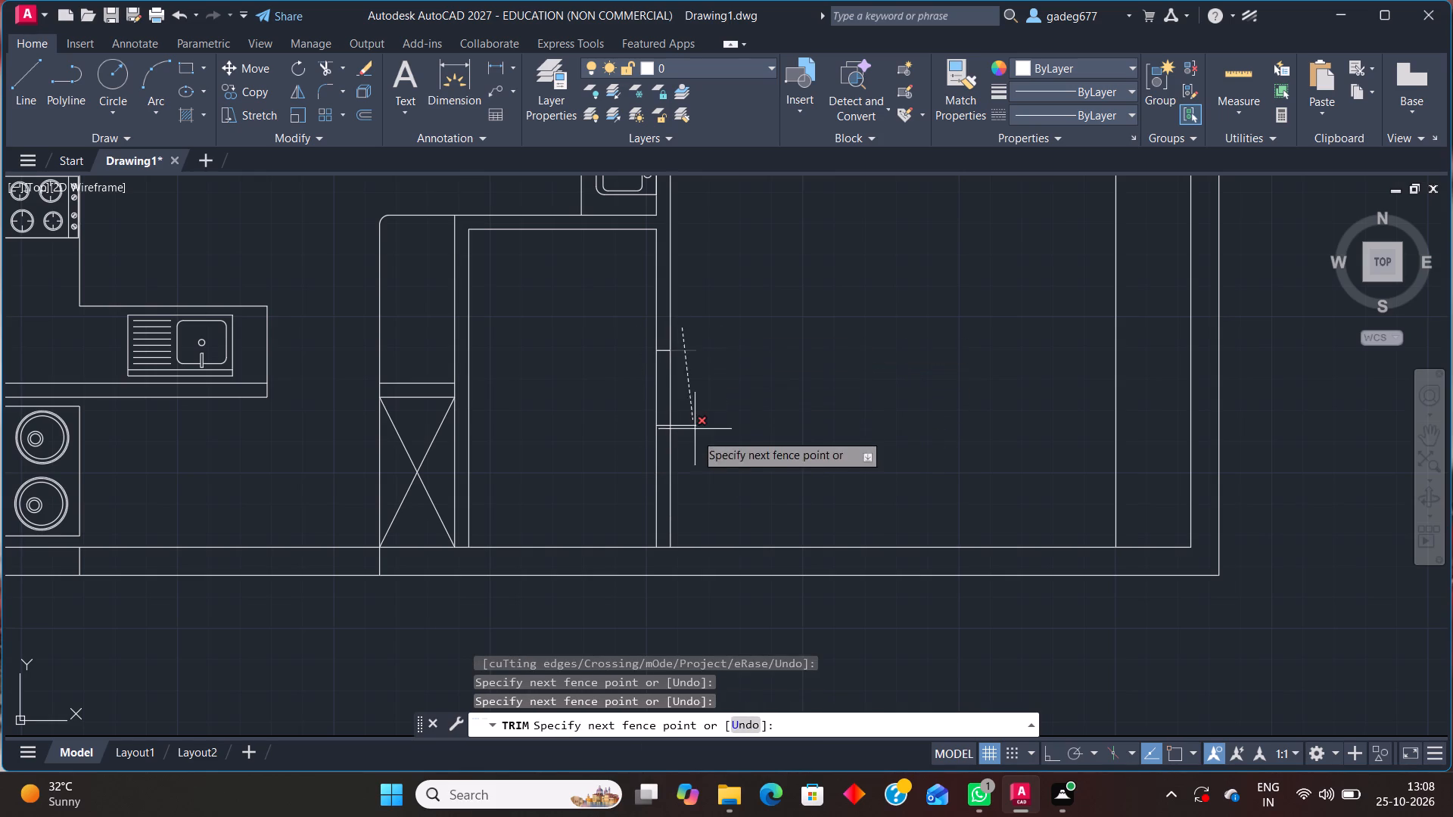
{"action": "left_click", "coordinate": [698, 450]}
Trim both partition faces between the two short lines to cut the 2' opening into the southeast room.
{"action": "left_click", "coordinate": [694, 386]}
{"action": "left_click", "coordinate": [583, 390]}
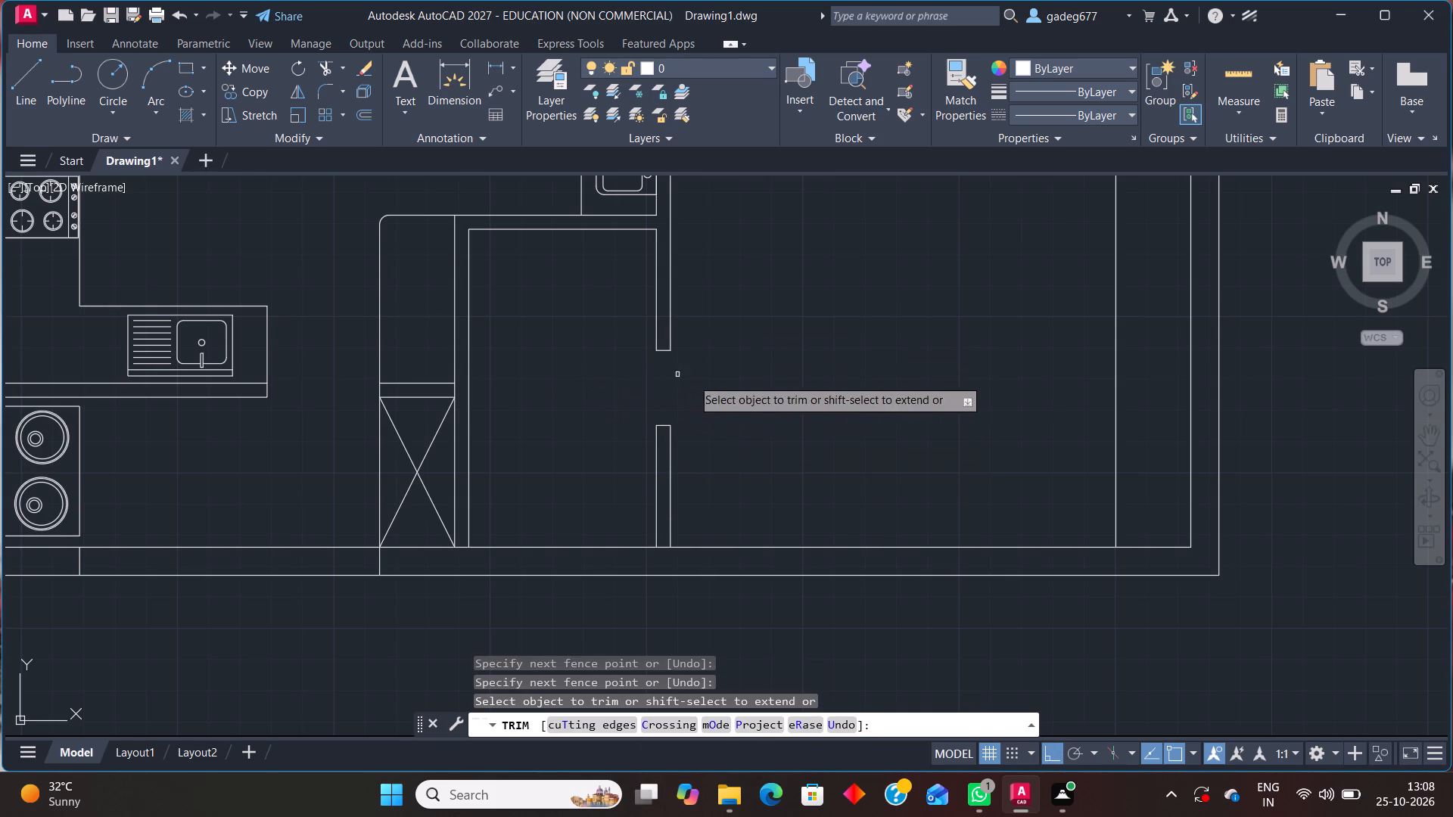
{"action": "scroll", "coordinate": [849, 346], "scroll_direction": "down", "scroll_amount": 1}
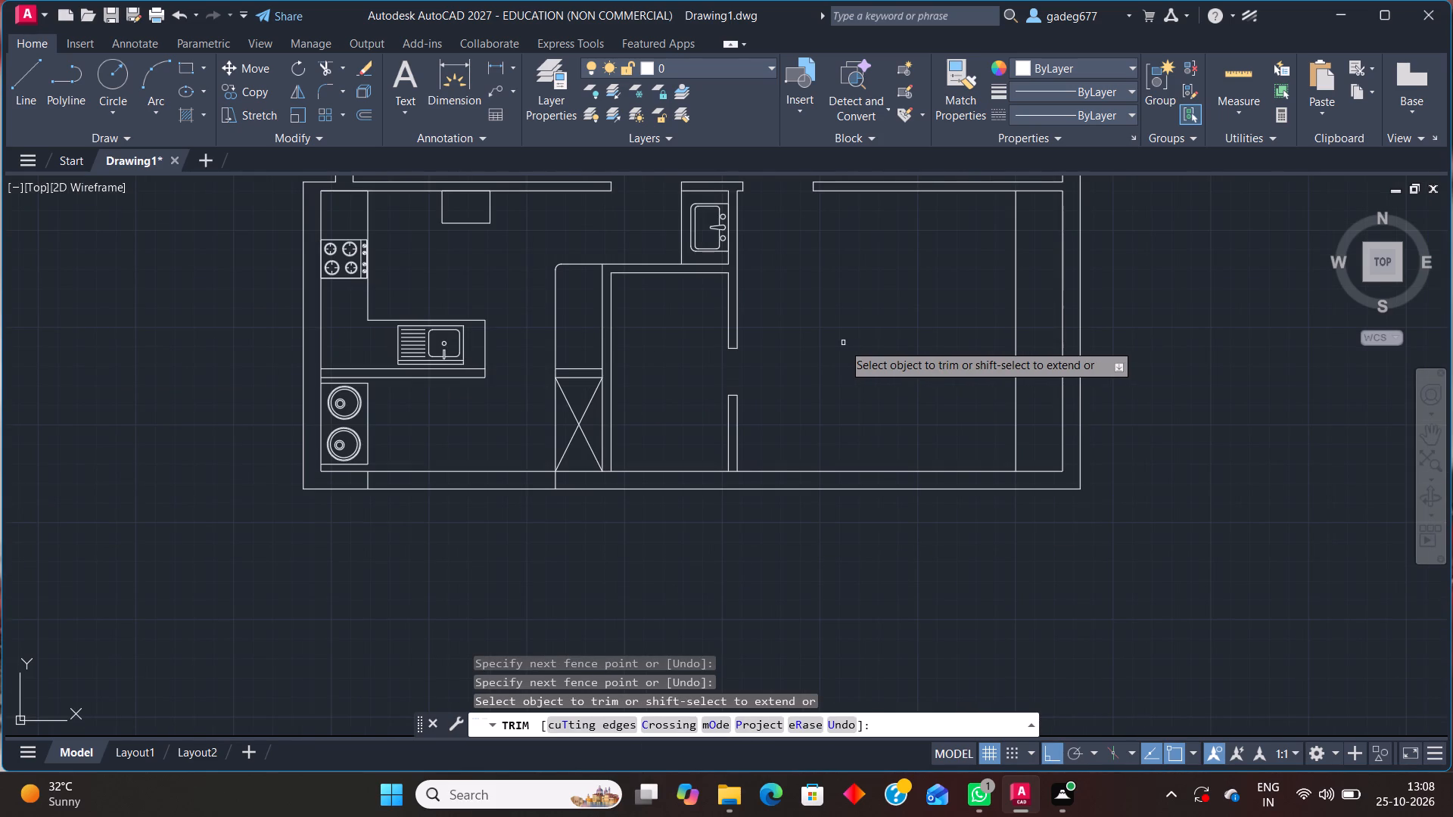
Draw a line 2' south from the east end of the middle room's northwest wall, continuing west across the room's west wall.
{"action": "middle_click_drag", "start_coordinate": [837, 343], "coordinate": [783, 571]}
{"action": "scroll", "coordinate": [837, 344], "scroll_direction": "down", "scroll_amount": 1}
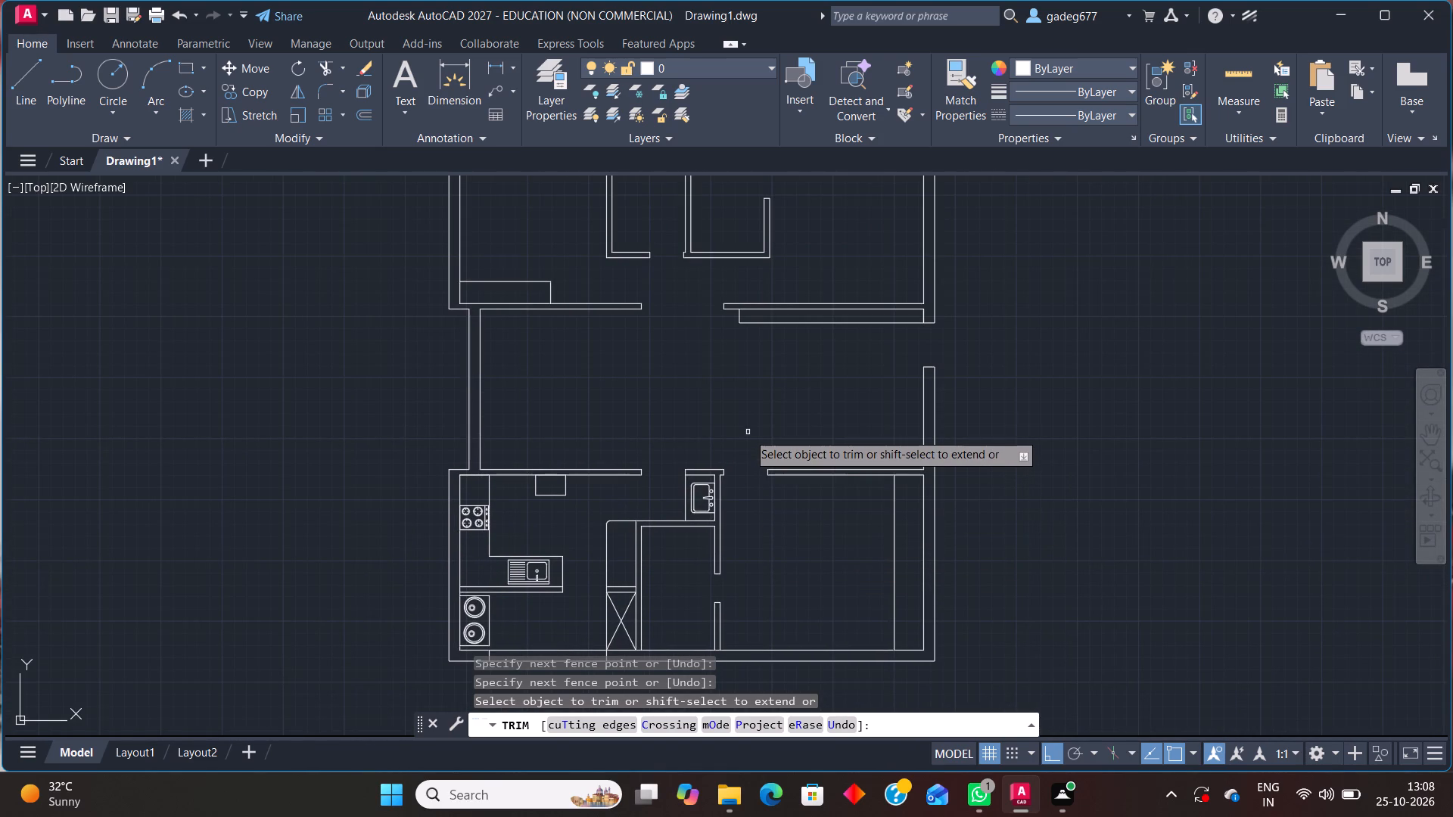
{"action": "scroll", "coordinate": [558, 344], "scroll_direction": "up", "scroll_amount": 2}
{"action": "middle_click_drag", "start_coordinate": [568, 346], "coordinate": [487, 494]}
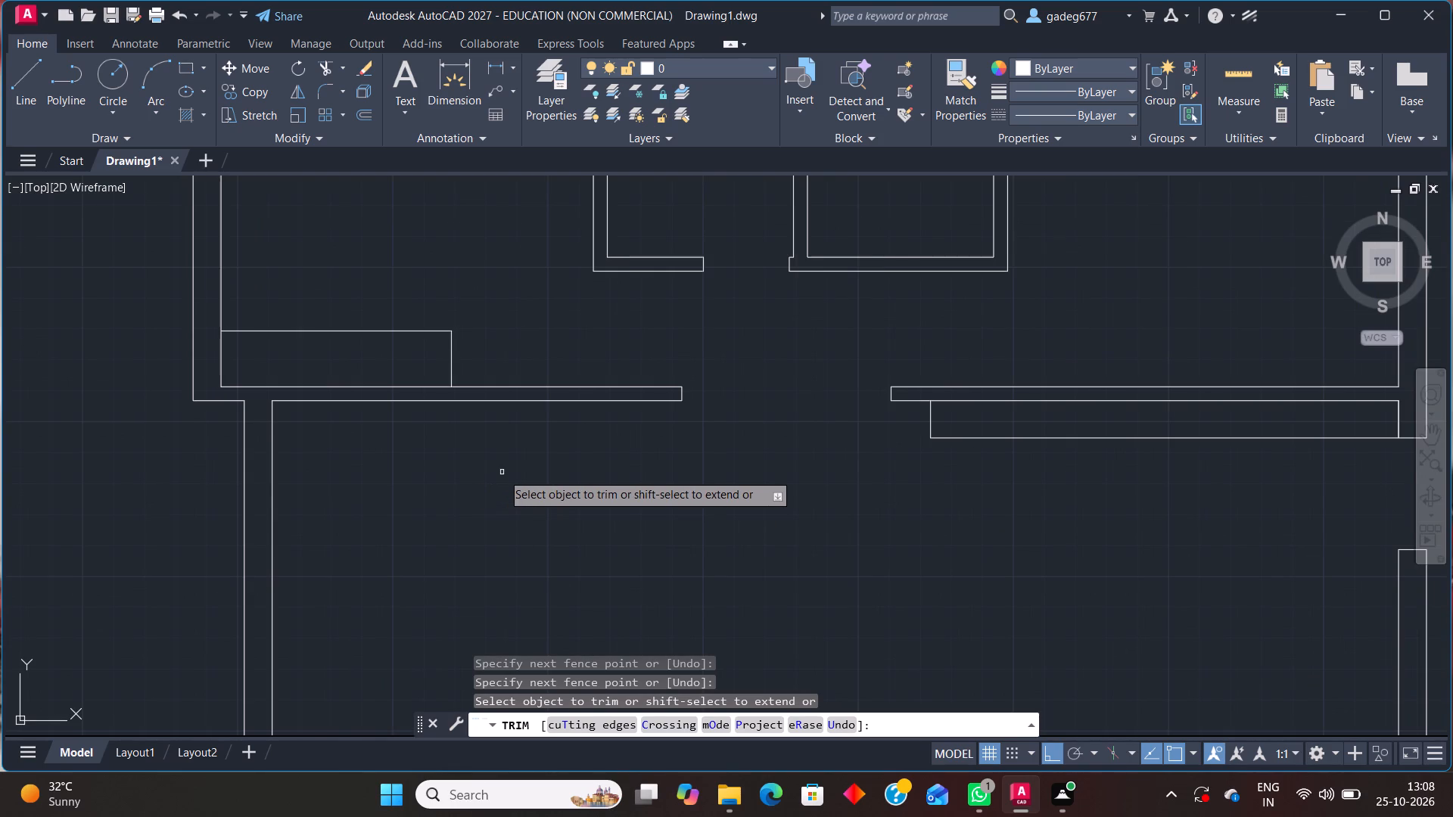
{"action": "key", "text": "Escape"}
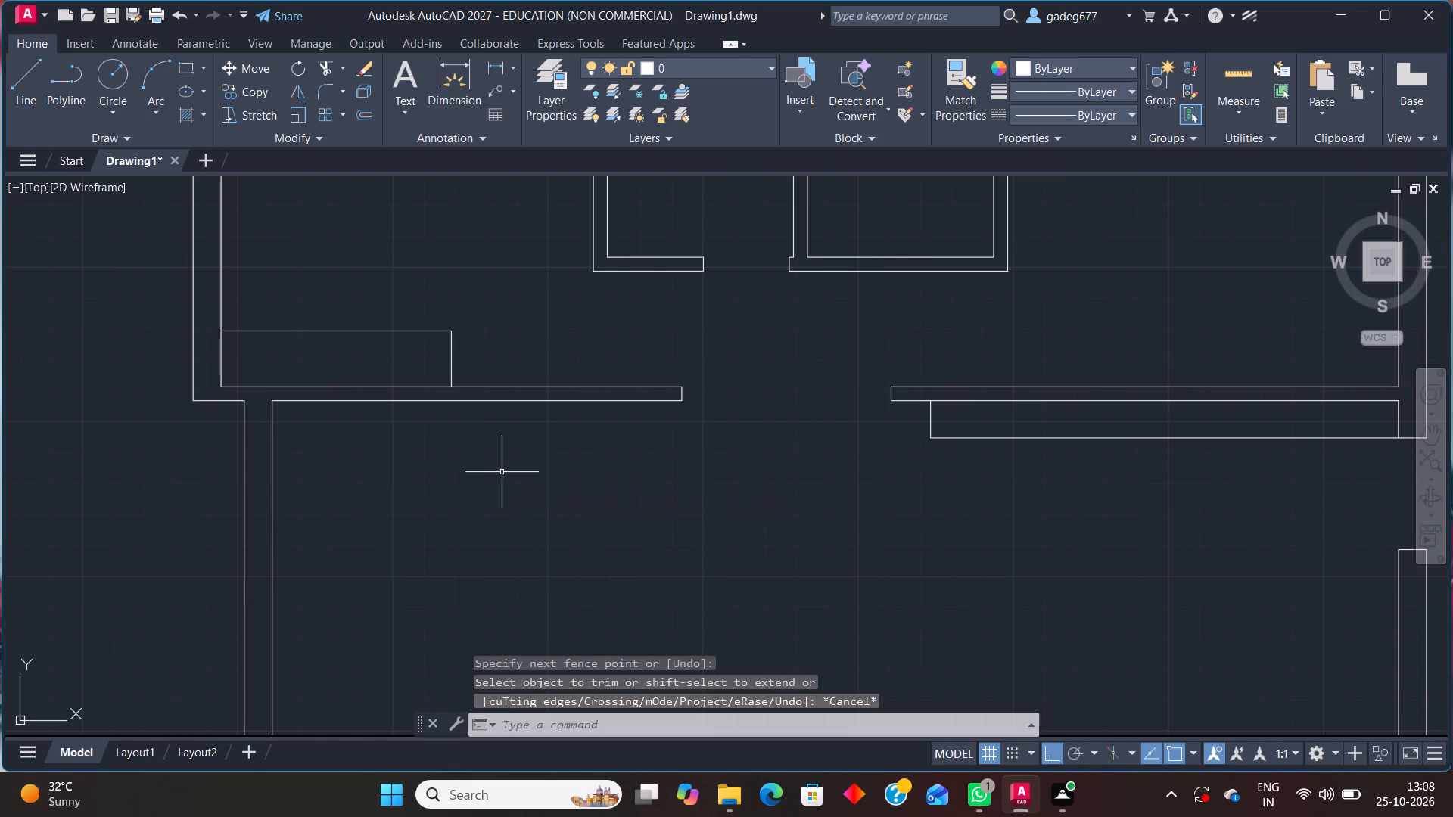
{"action": "key", "text": "l"}
{"action": "key", "text": "Return"}
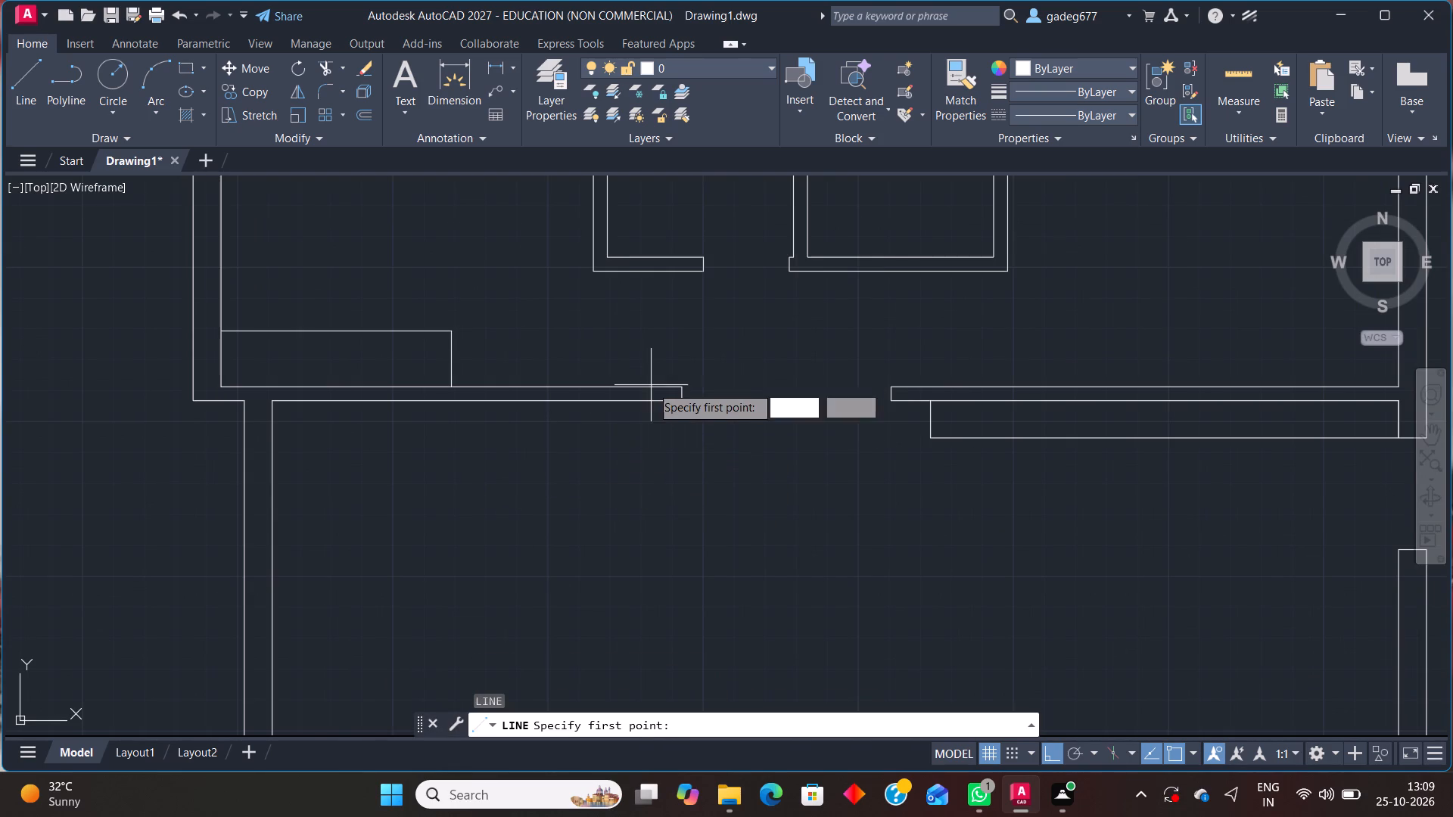
{"action": "left_click", "coordinate": [678, 399]}
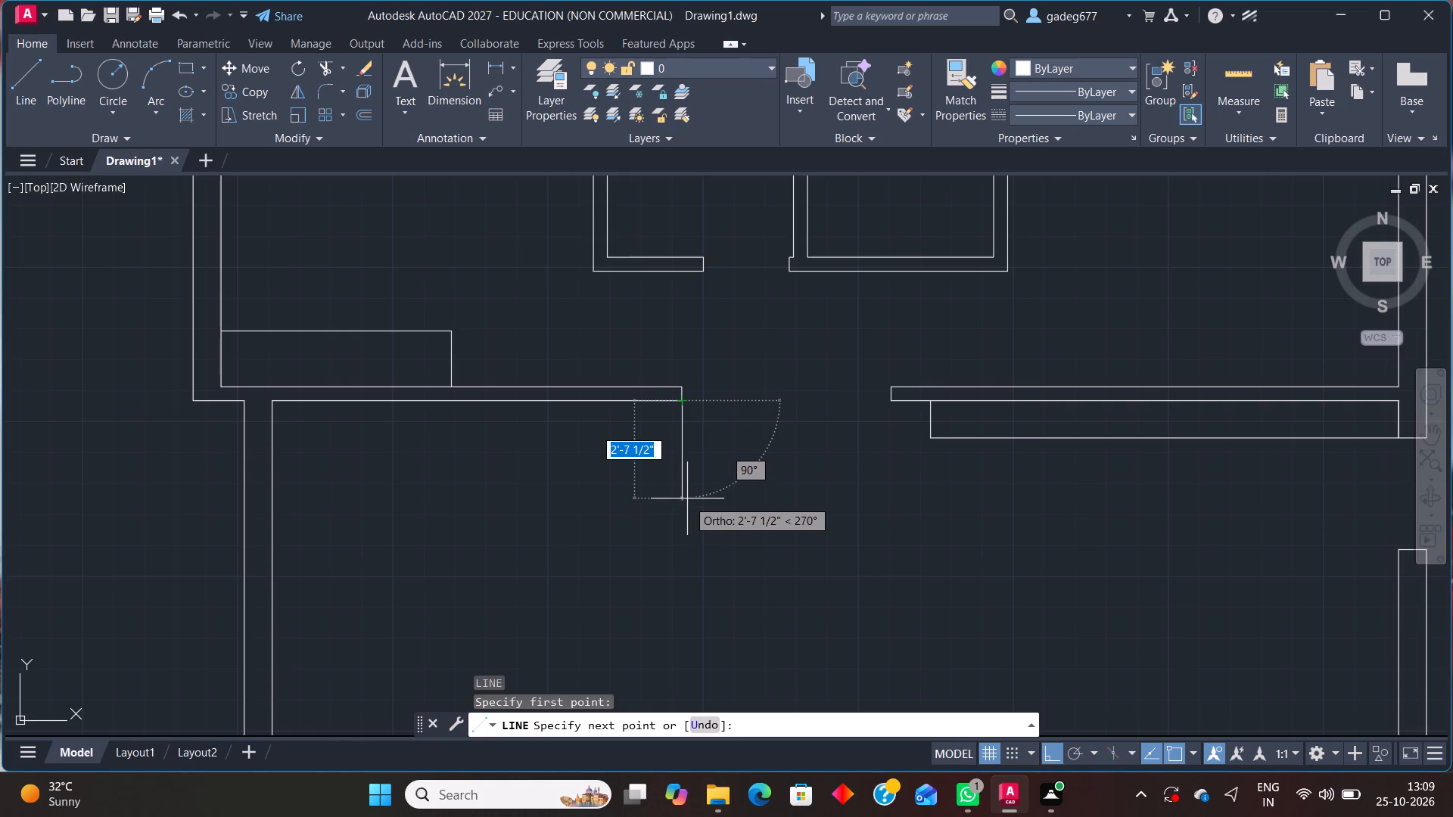
{"action": "type", "text": "2'"}
{"action": "key", "text": "Return"}
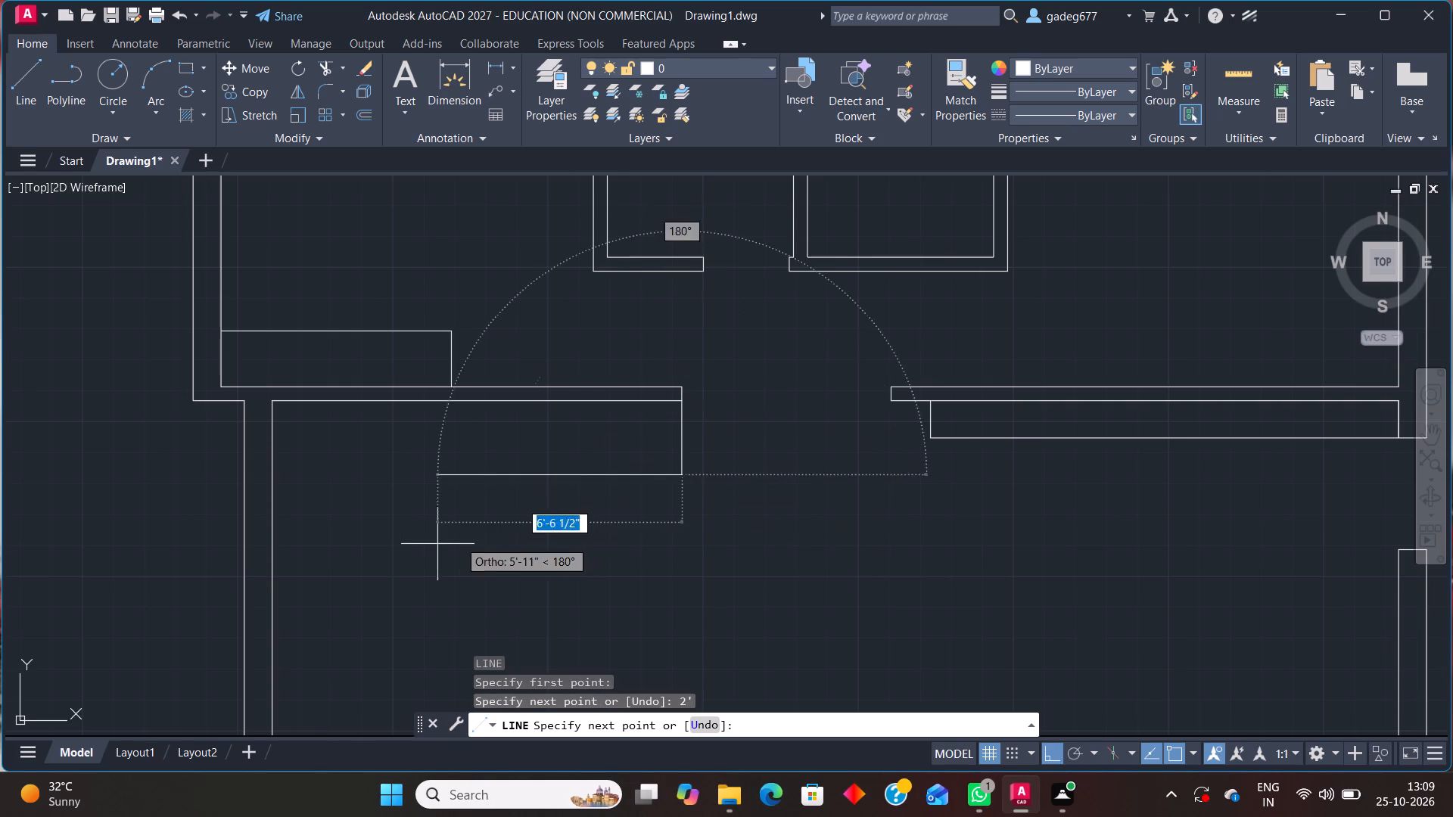
{"action": "left_click", "coordinate": [203, 478]}
{"action": "key", "text": "Escape"}
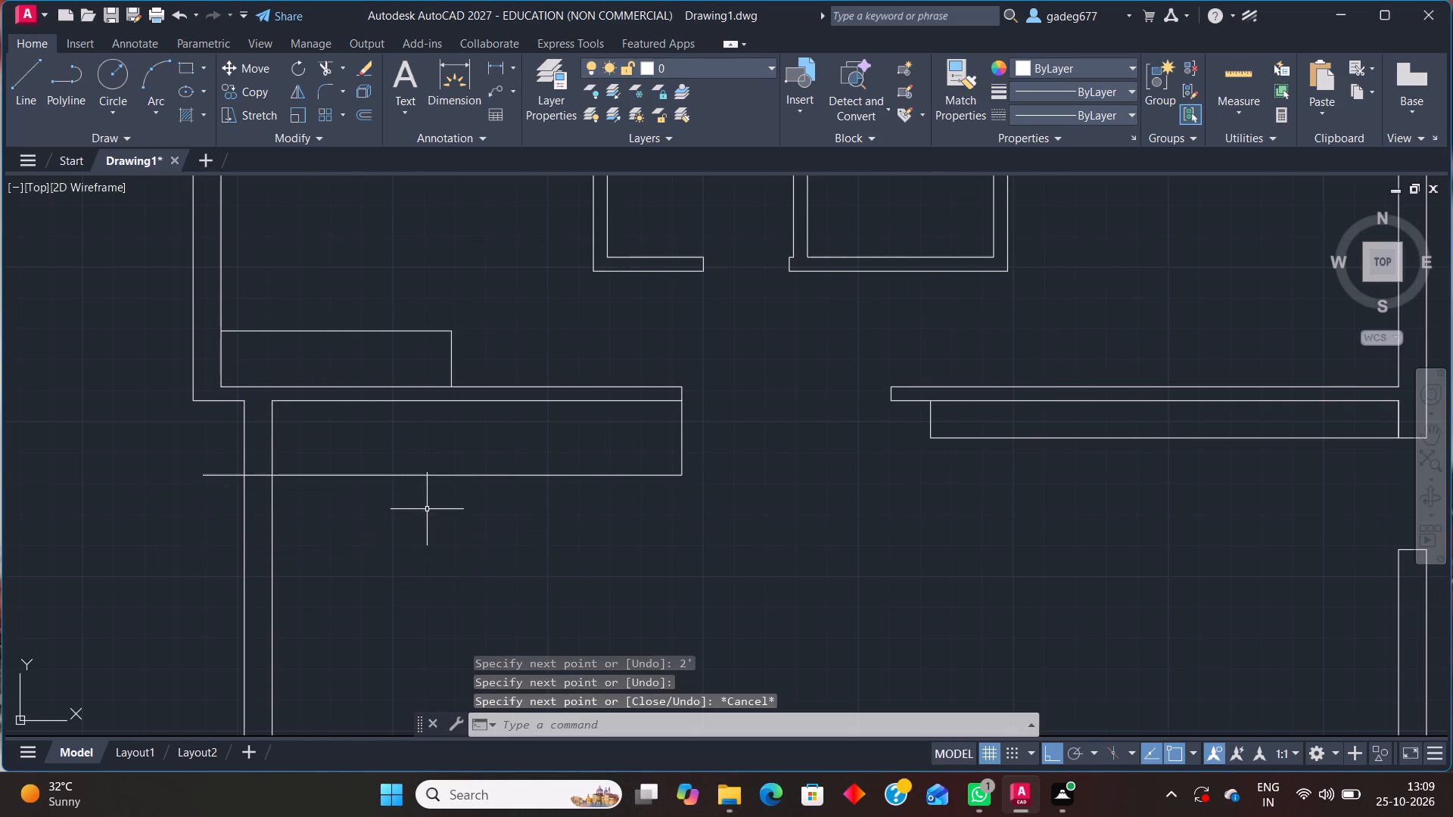
Stretch the new horizontal line's west end back to the west wall's inner face, closing the 2' deep strip.
{"action": "left_click", "coordinate": [254, 476]}
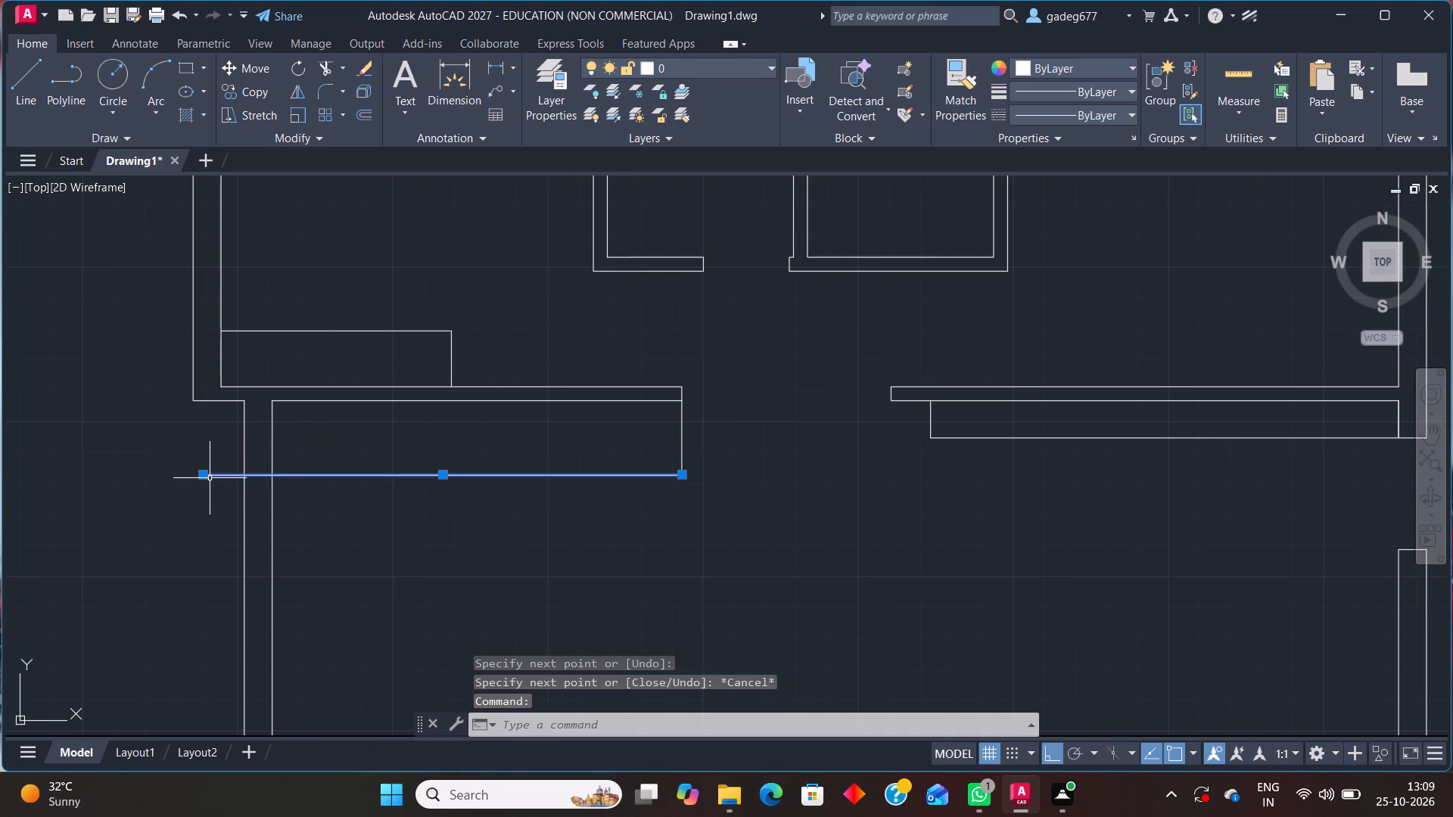
{"action": "left_click", "coordinate": [201, 471]}
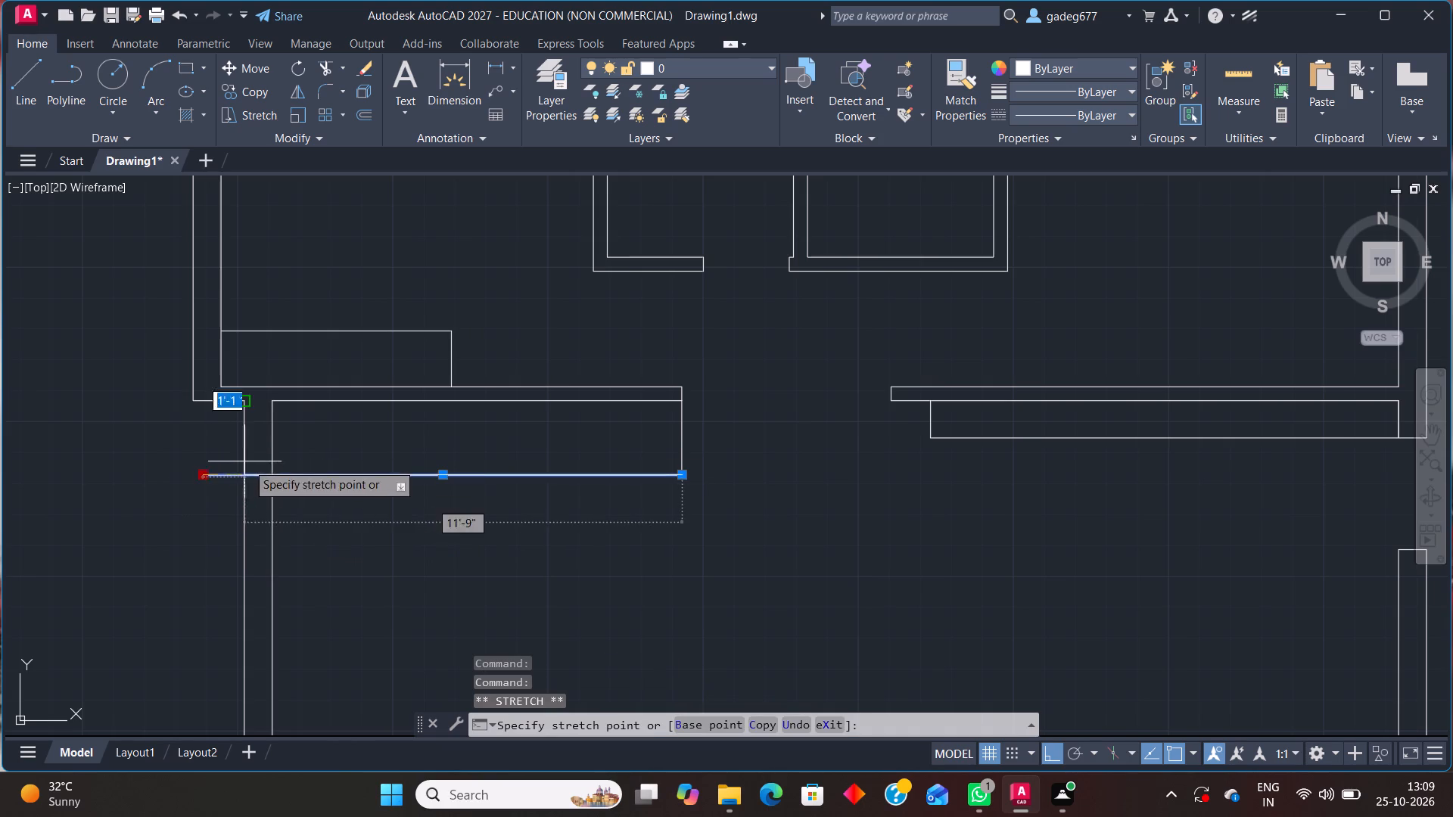
{"action": "left_click", "coordinate": [274, 480]}
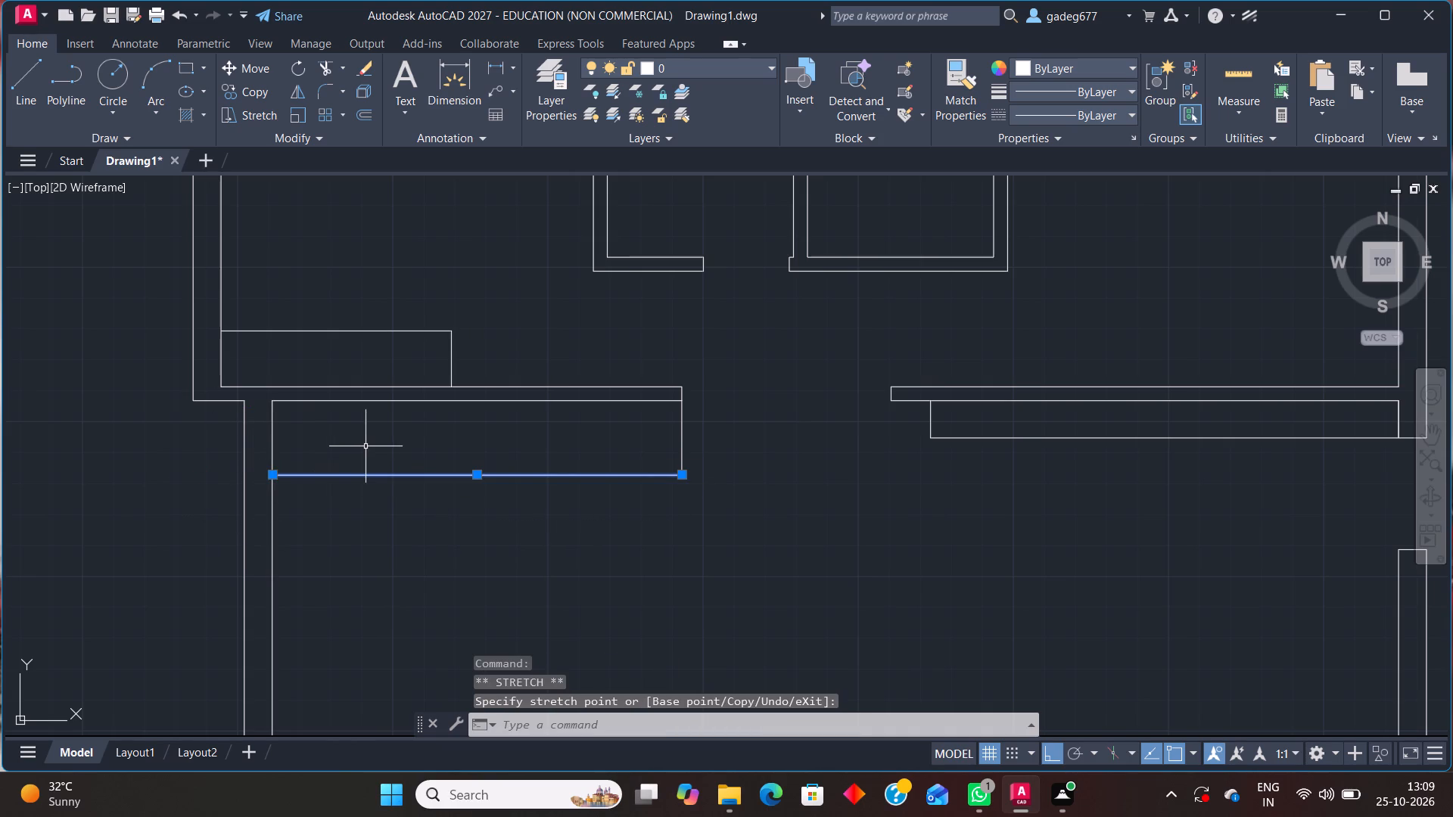
{"action": "key", "text": "Escape"}
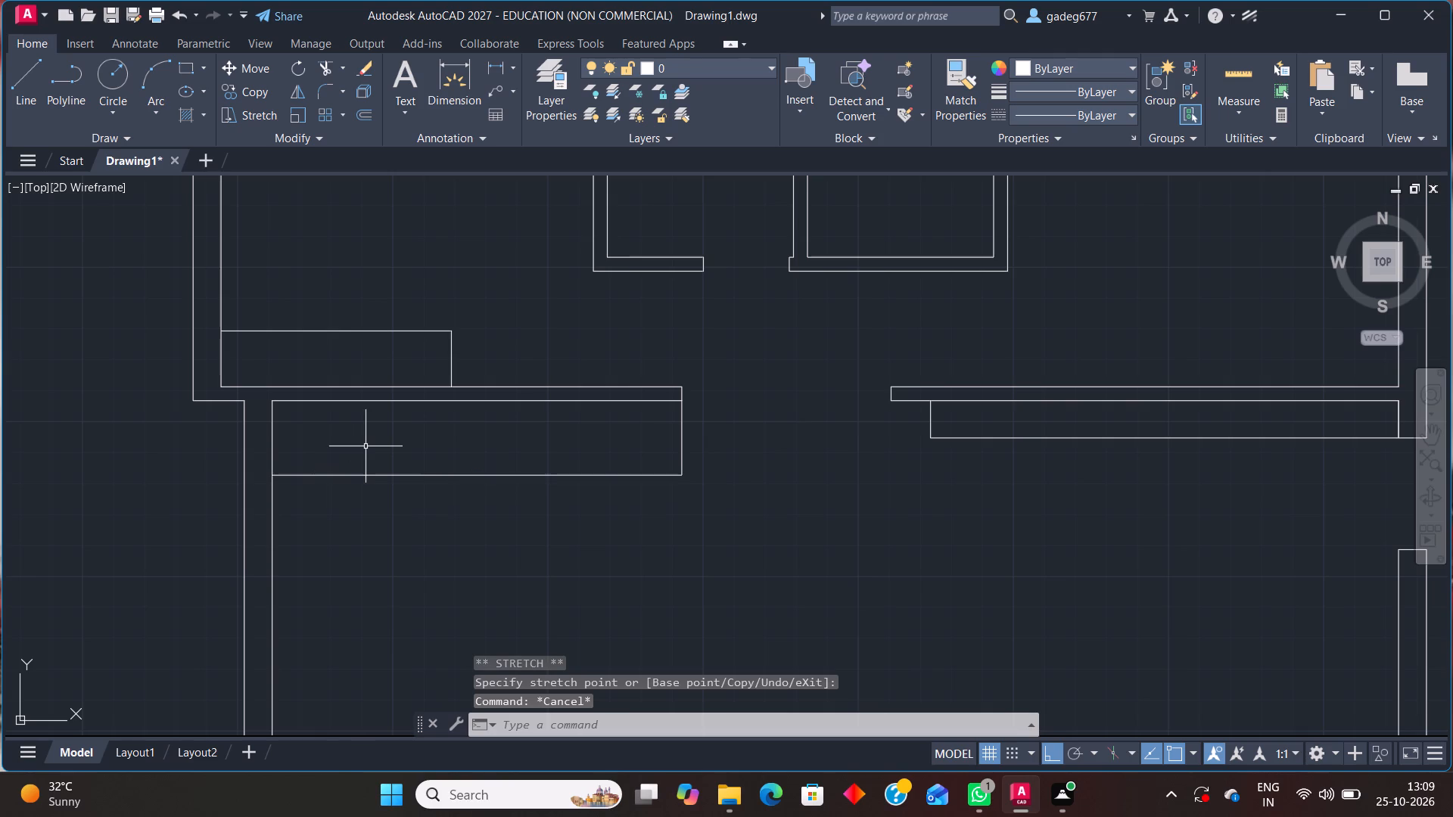
Draw a short vertical line across the south outer wall, continuing the small room's west partition inner face, and trim its overhang below the wall.
{"action": "scroll", "coordinate": [400, 421], "scroll_direction": "down", "scroll_amount": 1}
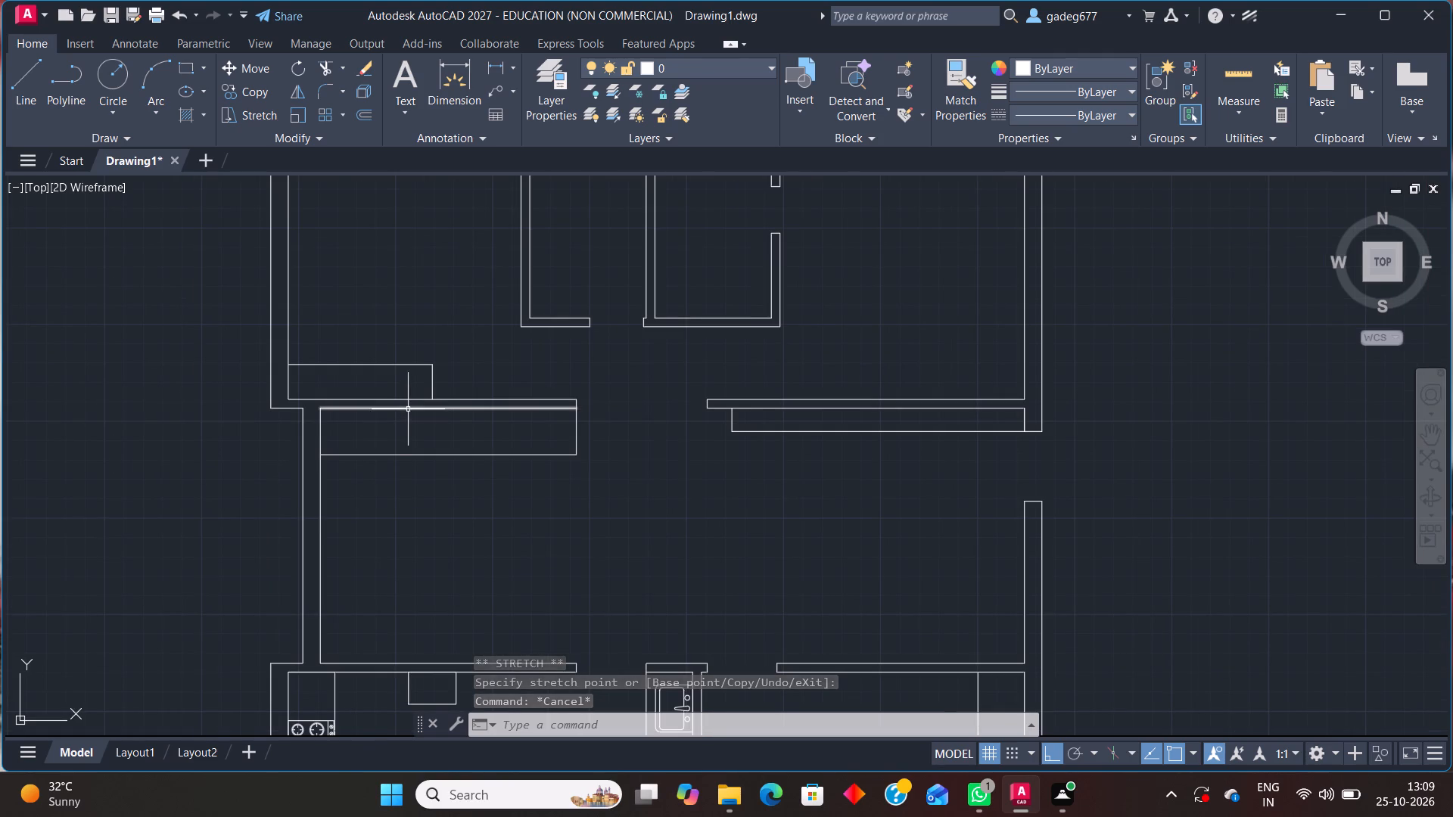
{"action": "scroll", "coordinate": [527, 314], "scroll_direction": "down", "scroll_amount": 1}
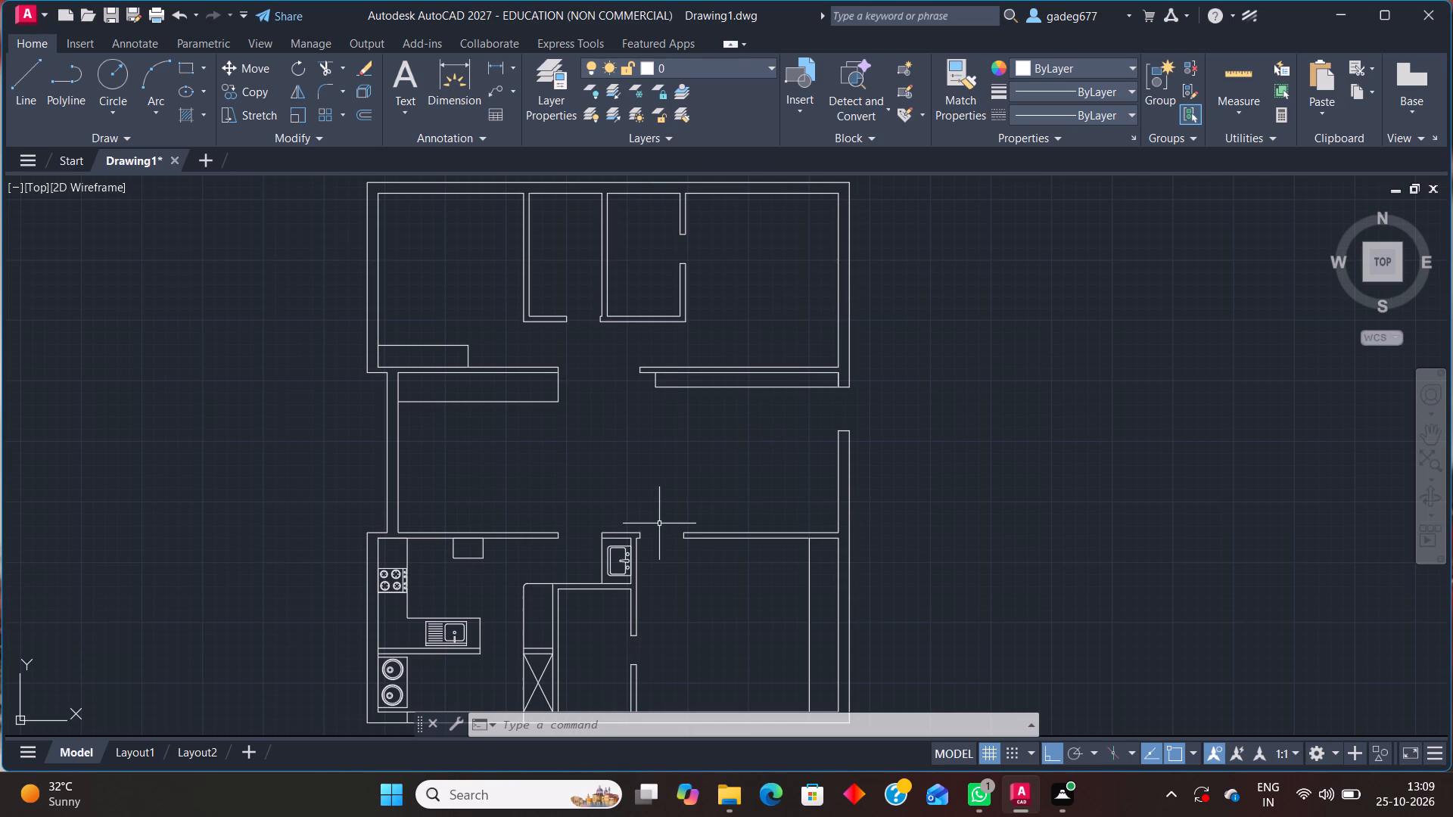
{"action": "middle_click_drag", "start_coordinate": [728, 620], "coordinate": [591, 414]}
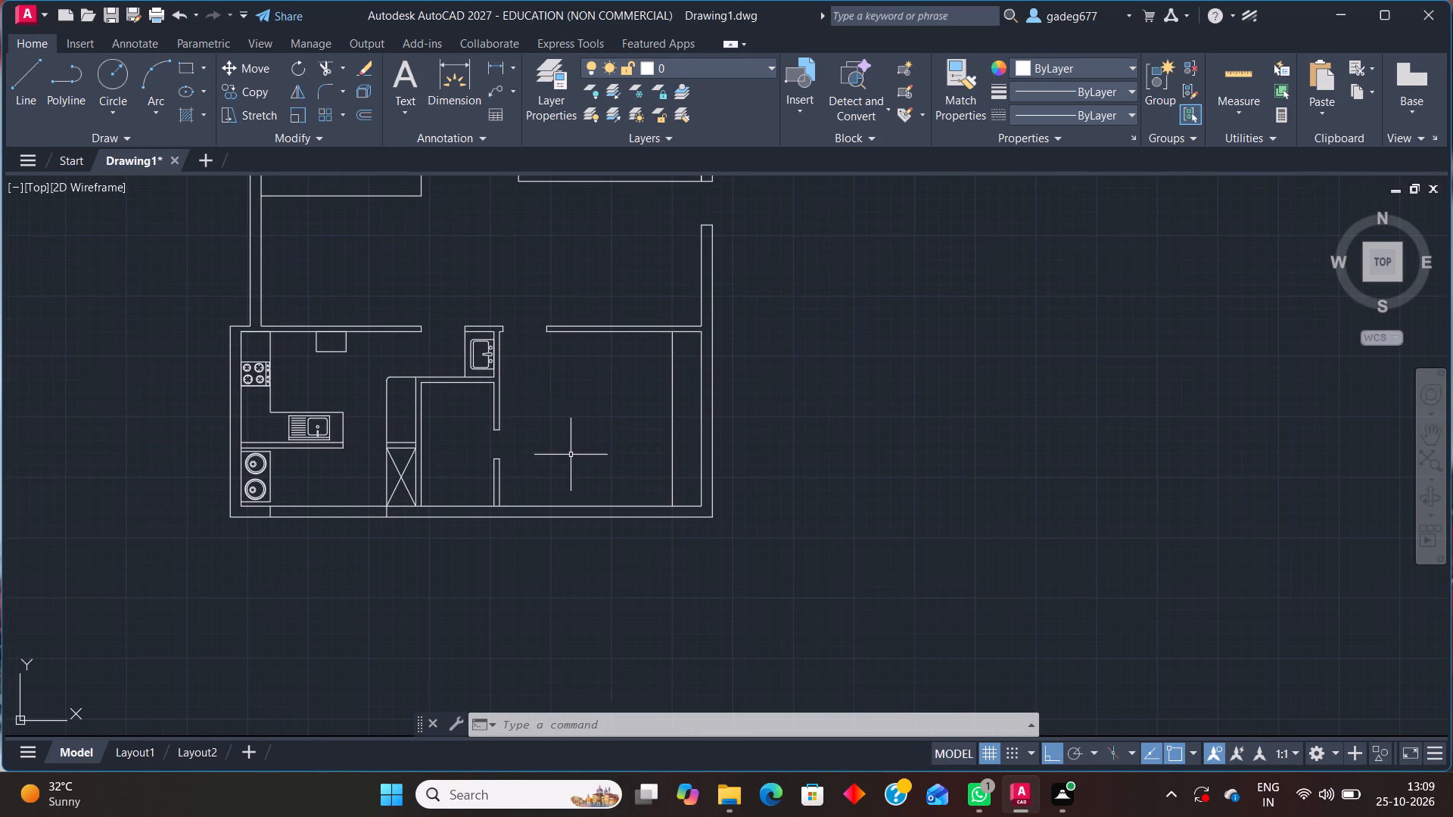
{"action": "middle_click_drag", "start_coordinate": [571, 455], "coordinate": [527, 464]}
{"action": "scroll", "coordinate": [523, 468], "scroll_direction": "up", "scroll_amount": 1}
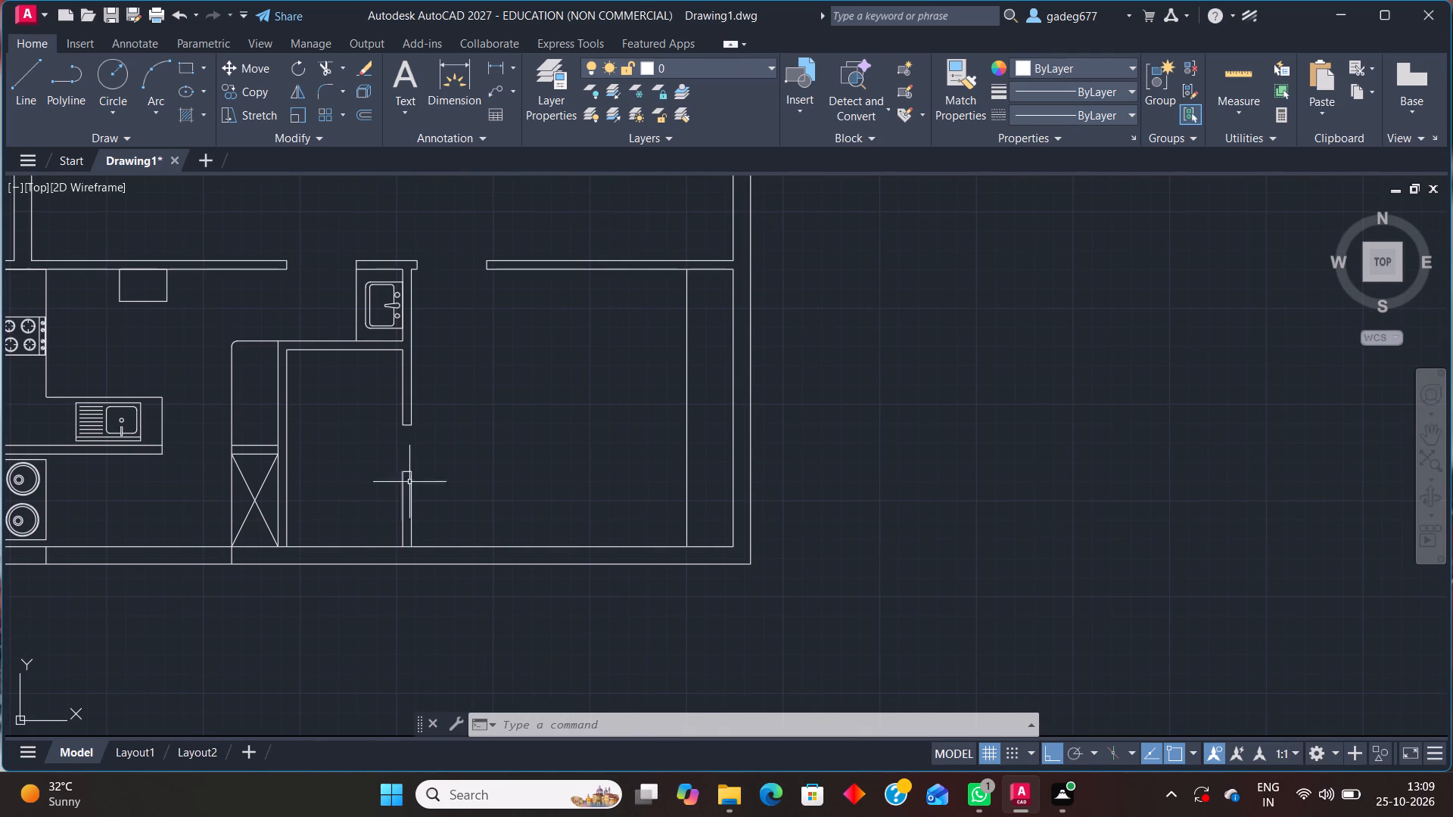
{"action": "key", "text": "l"}
{"action": "key", "text": "Return"}
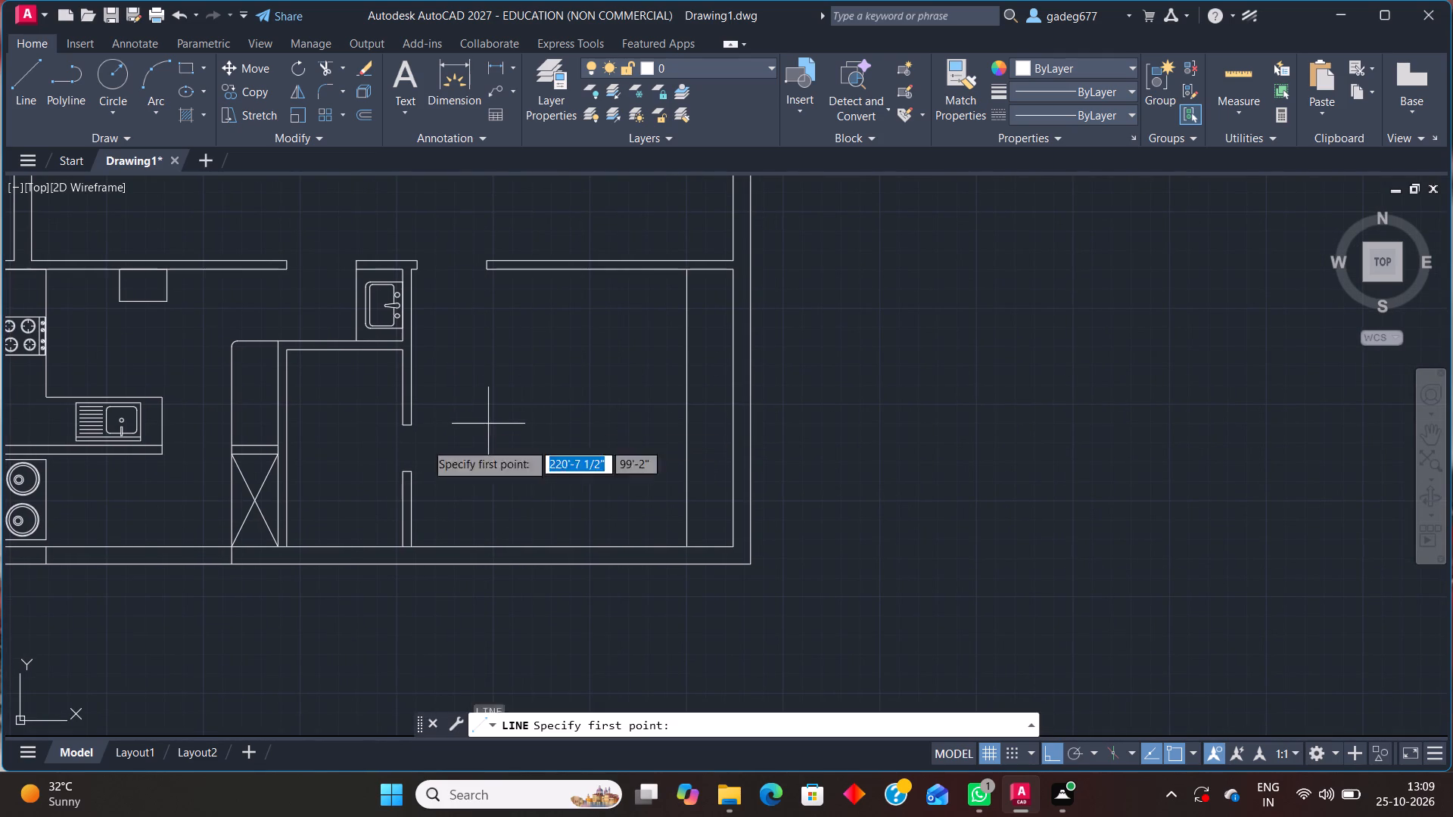
{"action": "left_click", "coordinate": [290, 548]}
{"action": "scroll", "coordinate": [290, 568], "scroll_direction": "up", "scroll_amount": 3}
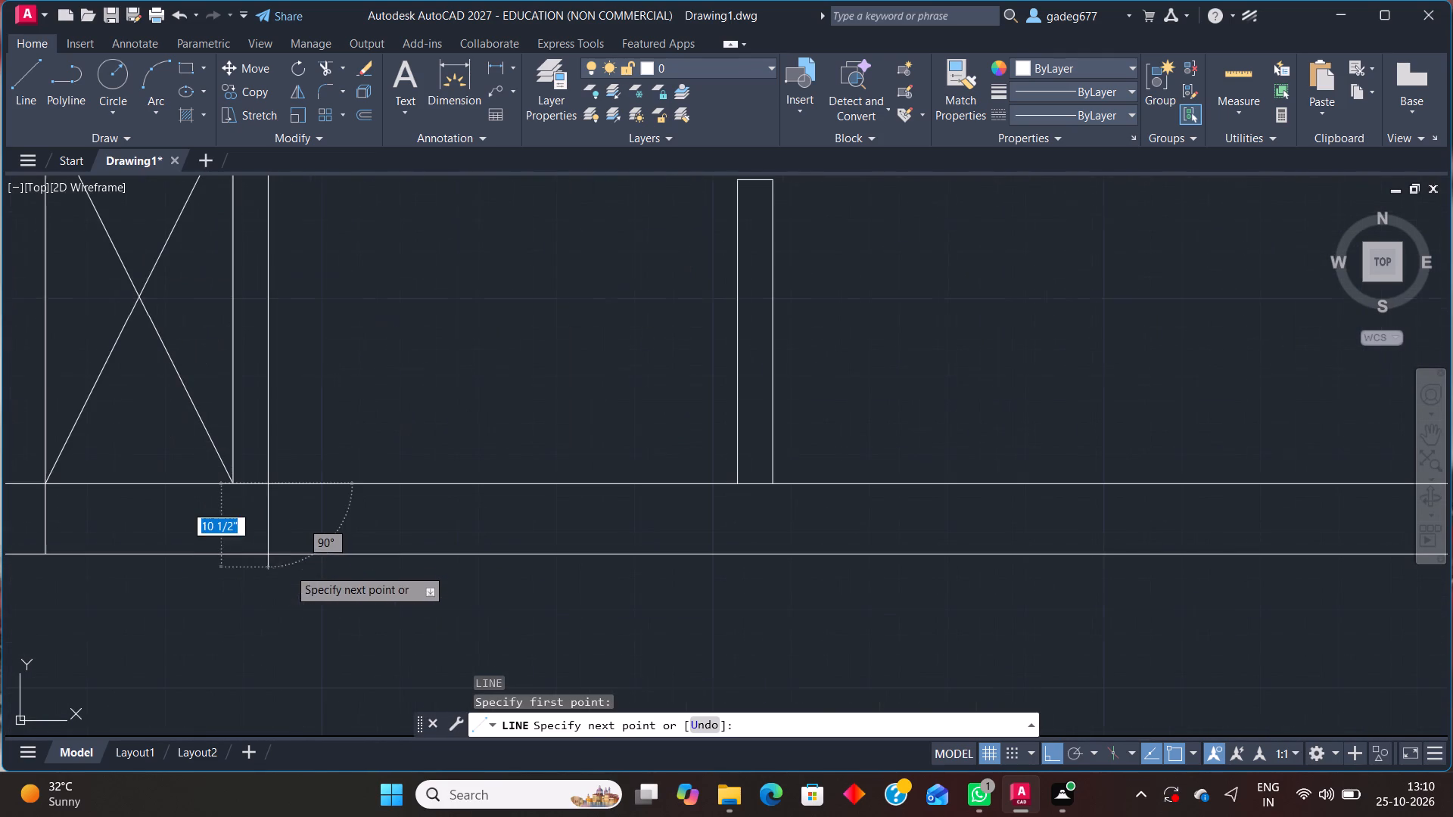
{"action": "left_click", "coordinate": [265, 566]}
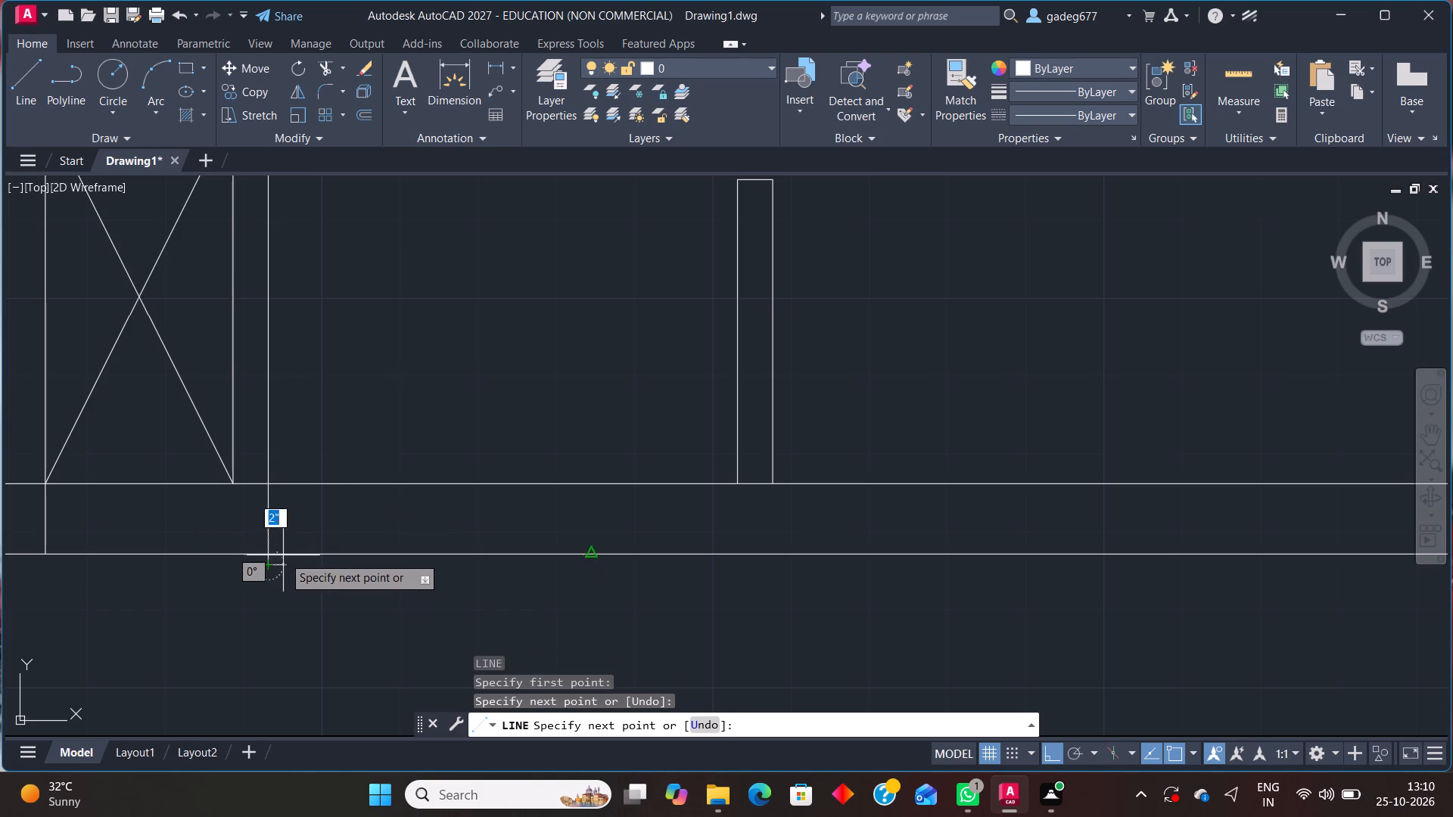
{"action": "key", "text": "Escape"}
{"action": "type", "text": "tr"}
{"action": "key", "text": "Return"}
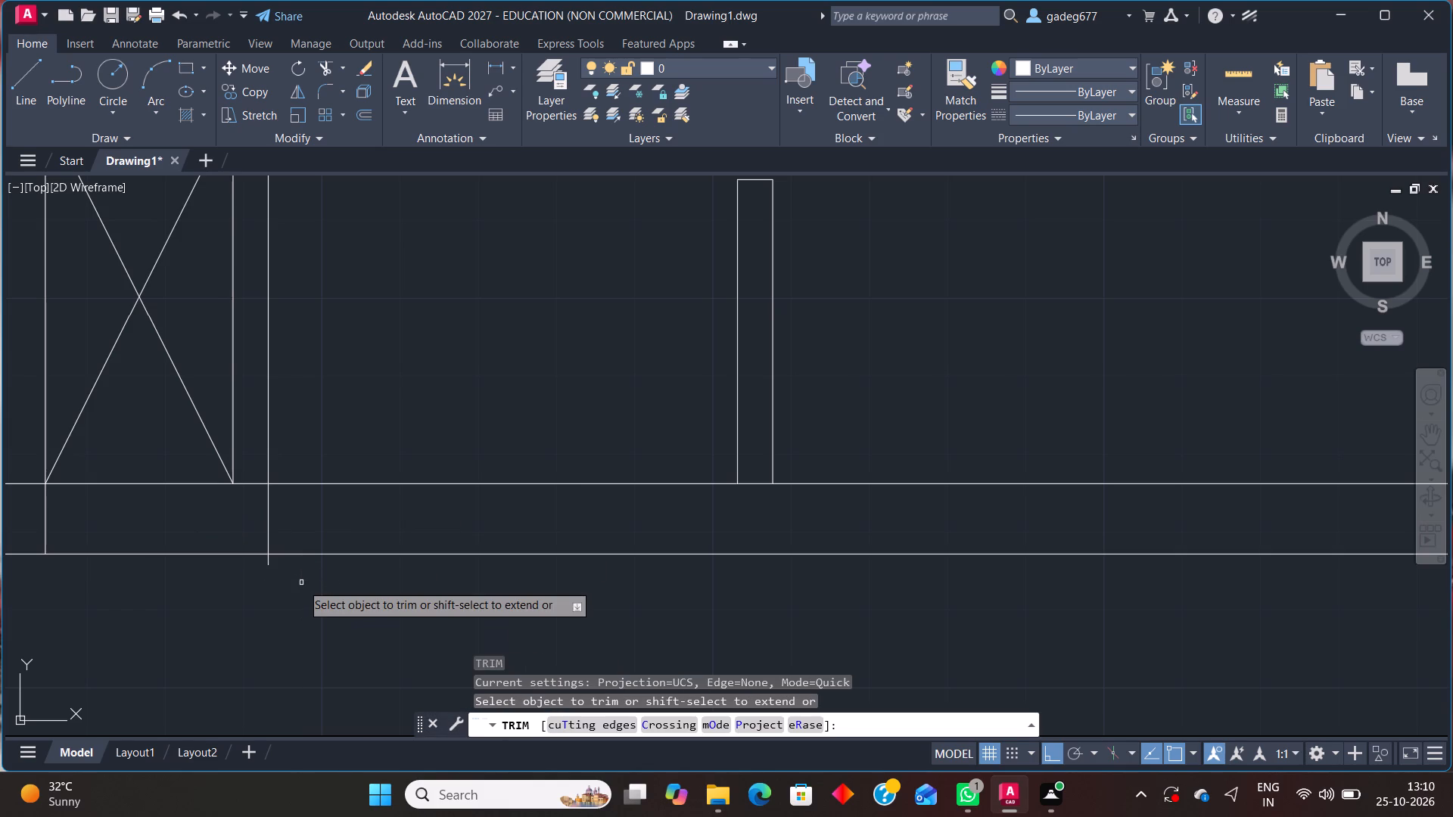
{"action": "left_click", "coordinate": [269, 562]}
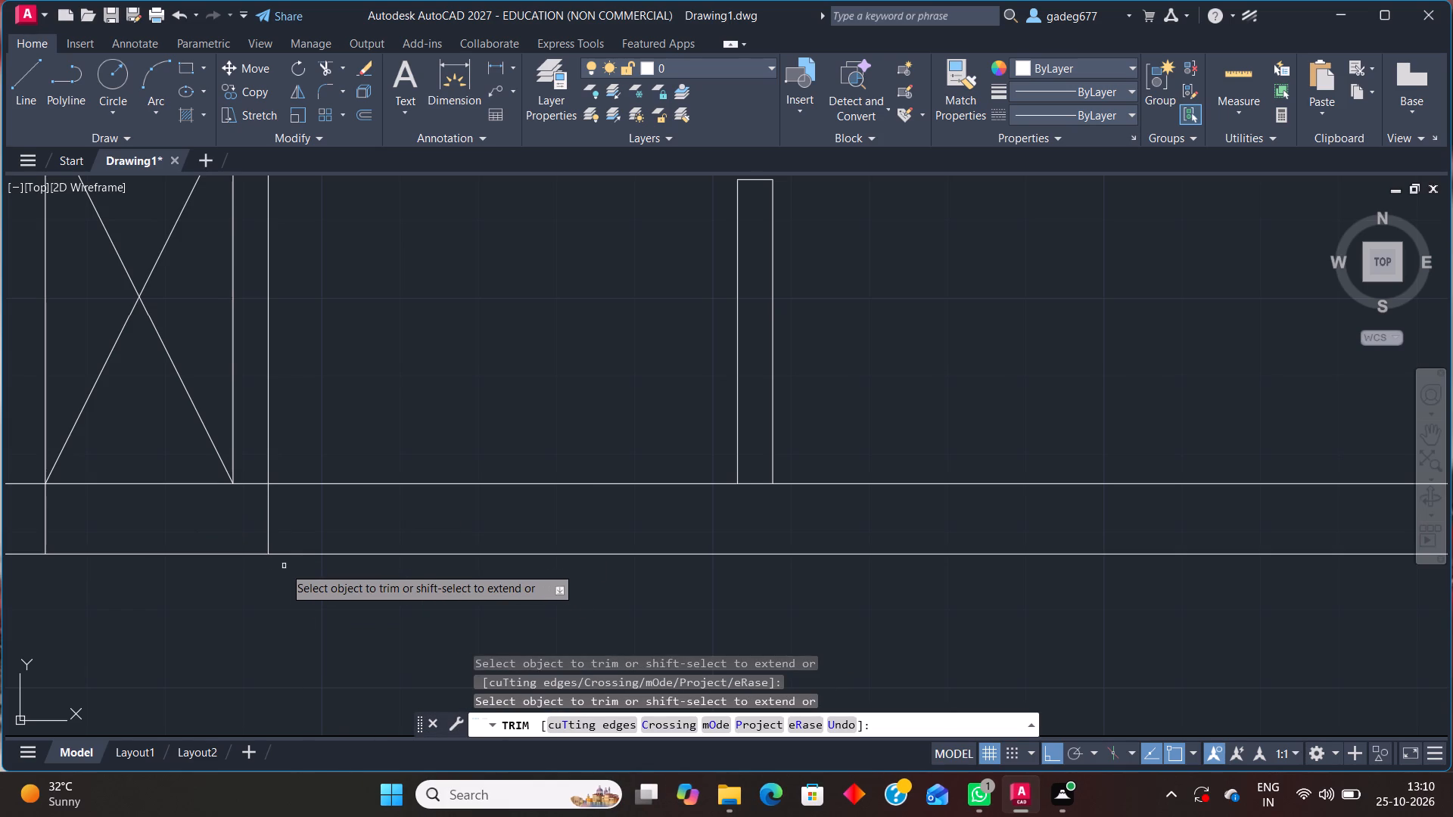
{"action": "key", "text": "Escape"}
Offset the short vertical line 2' east within the south outer wall.
{"action": "type", "text": "off"}
{"action": "key", "text": "Return"}
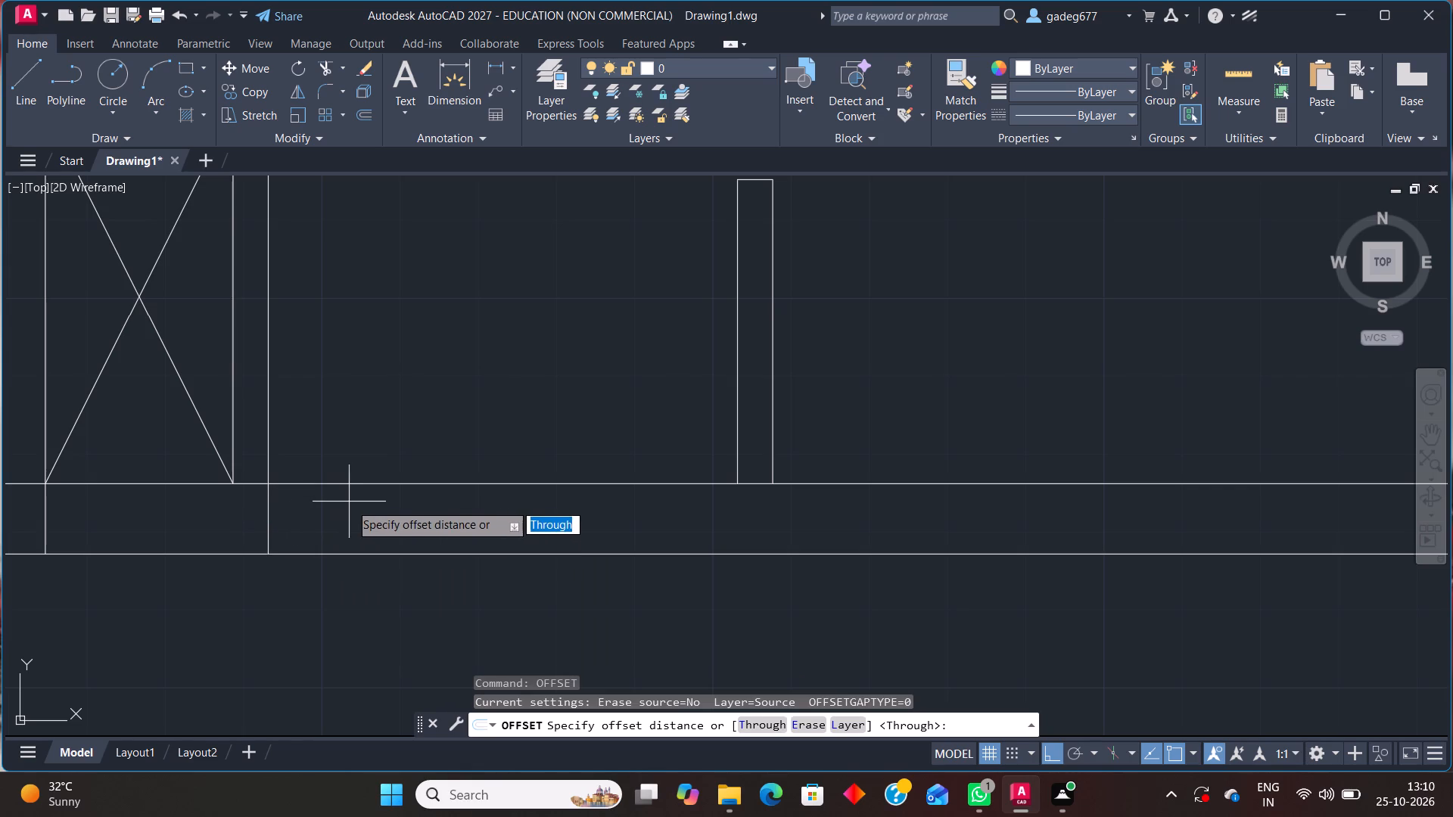
{"action": "key", "text": "Return"}
{"action": "left_click", "coordinate": [265, 519]}
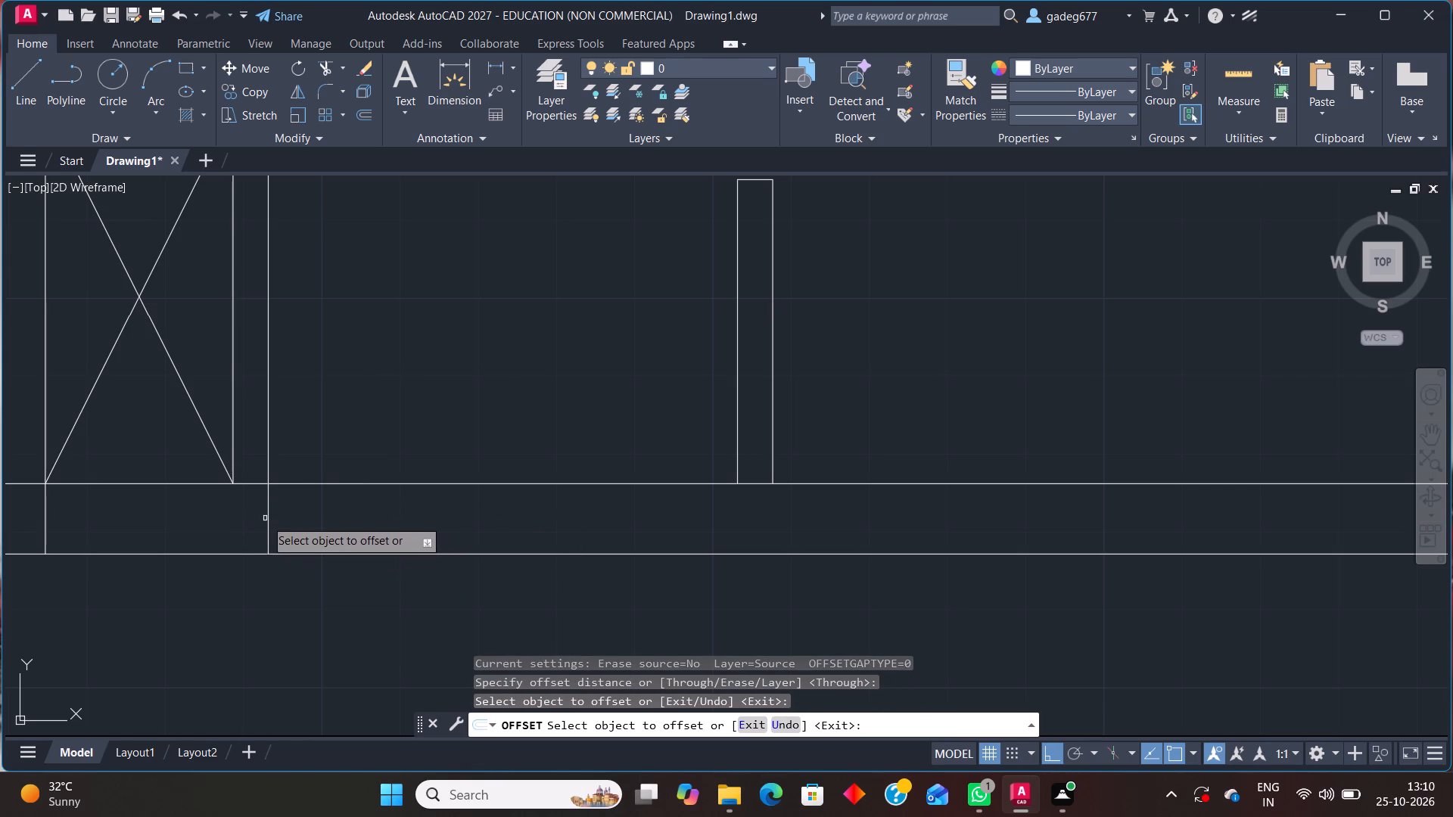
{"action": "left_click", "coordinate": [268, 507]}
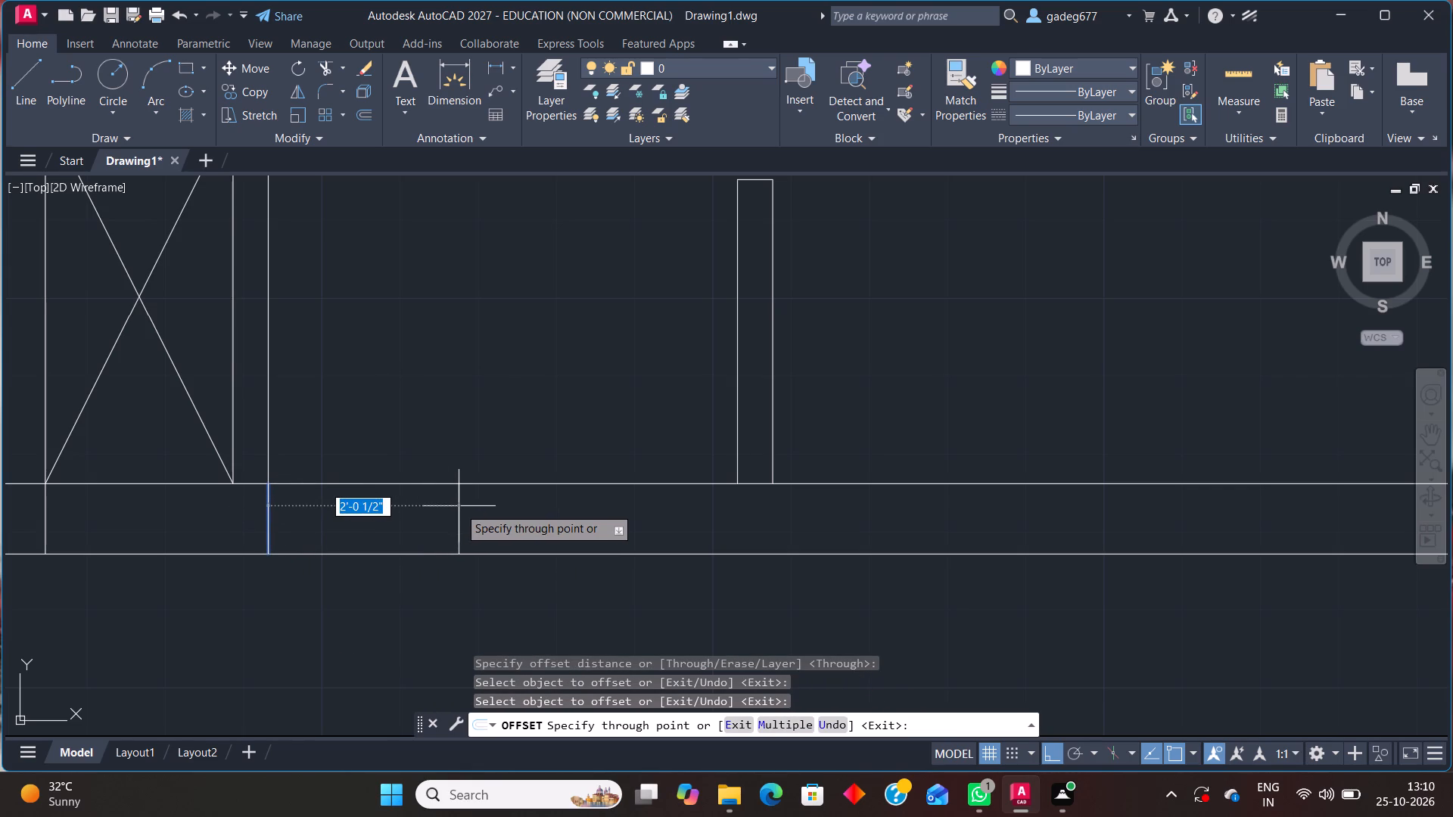
{"action": "type", "text": "2'"}
{"action": "key", "text": "Return"}
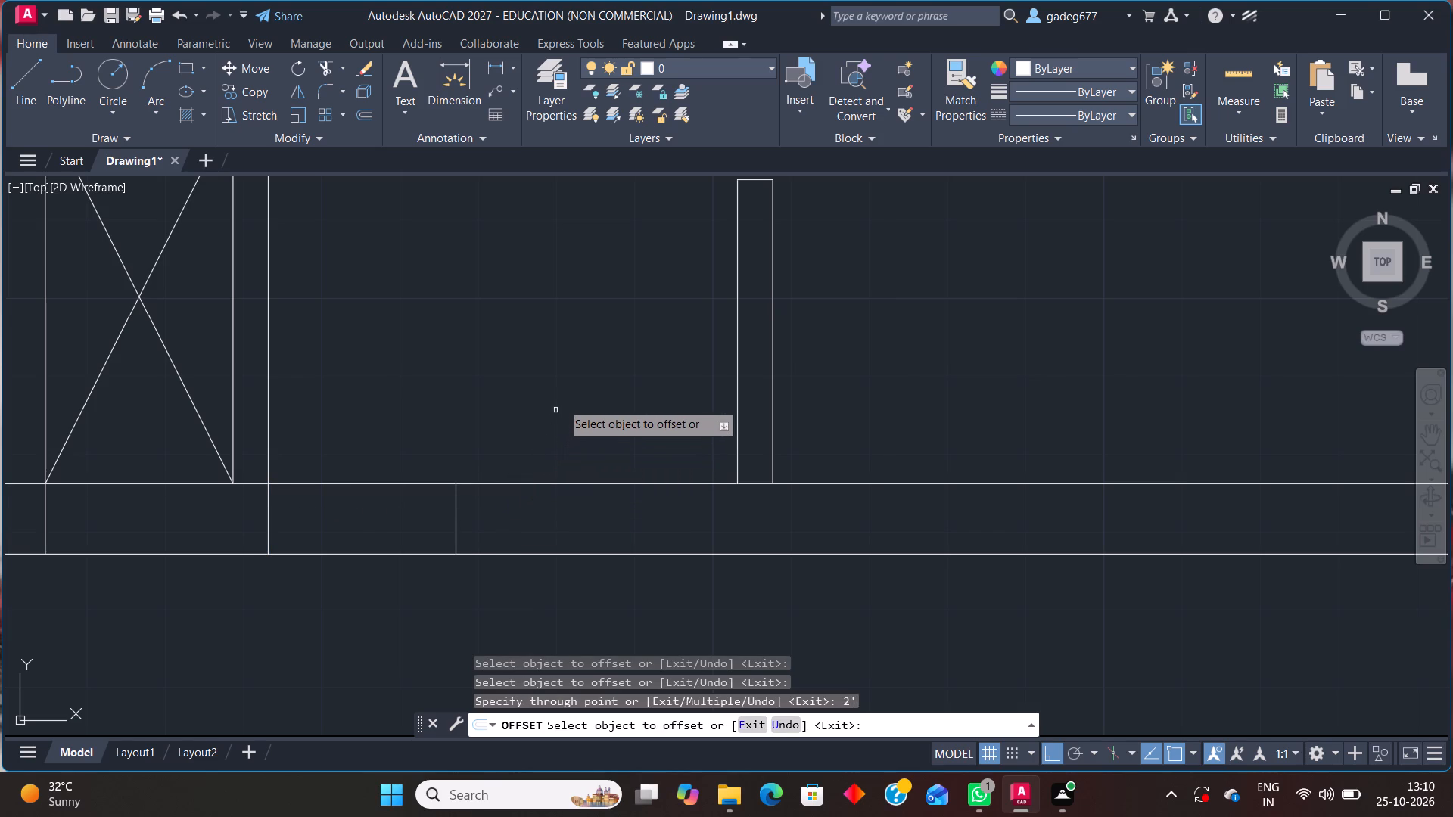
{"action": "key", "text": "Escape"}
Draw a short vertical line across the south outer wall, continuing the southeast room's west partition east face, and trim its overhang below the wall.
{"action": "key", "text": "l"}
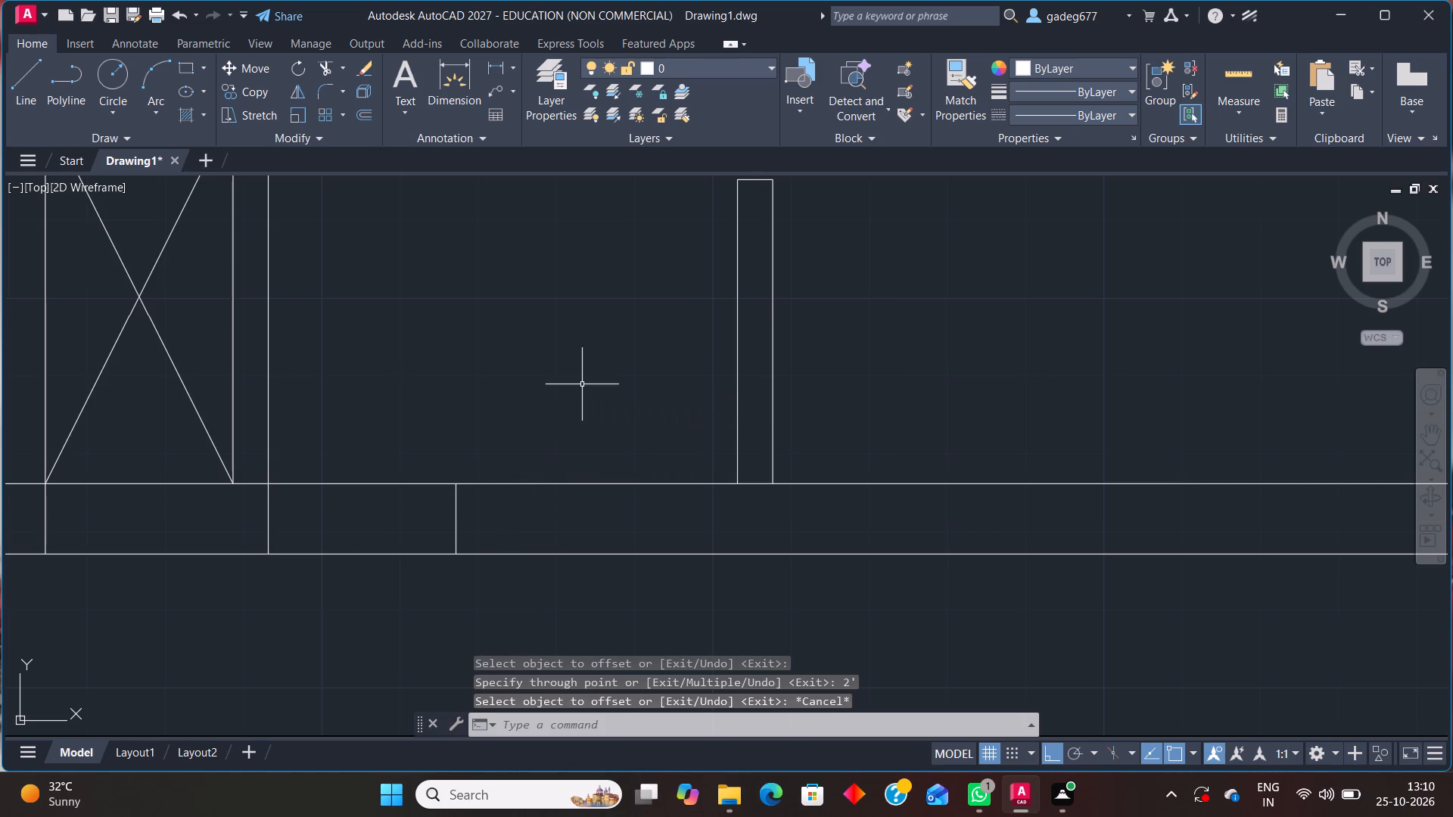
{"action": "key", "text": "Return"}
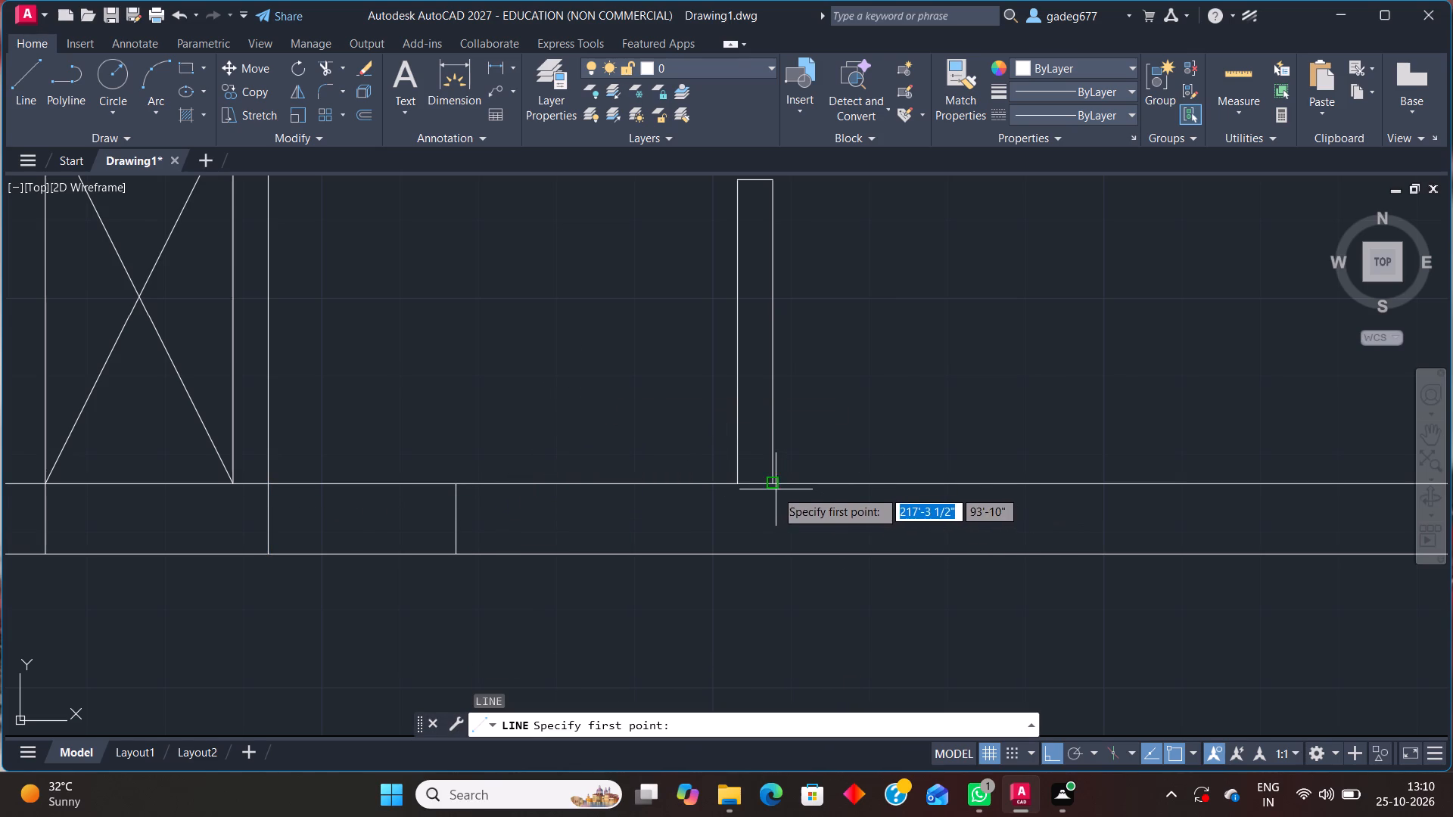
{"action": "left_click", "coordinate": [771, 481]}
{"action": "left_click", "coordinate": [781, 593]}
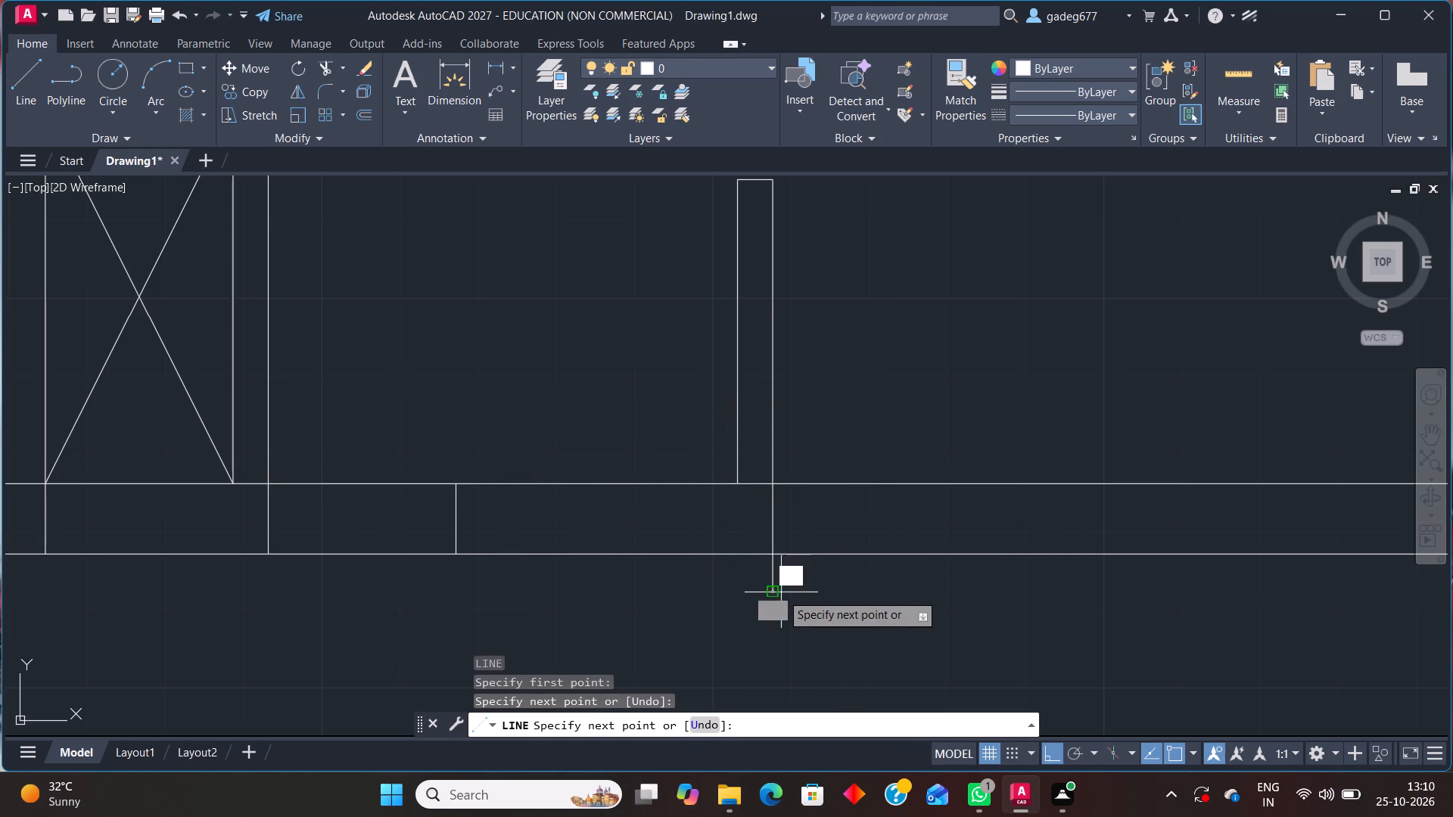
{"action": "key", "text": "Escape"}
{"action": "type", "text": "tr"}
{"action": "key", "text": "Return"}
{"action": "left_click", "coordinate": [814, 576]}
{"action": "left_click", "coordinate": [749, 576]}
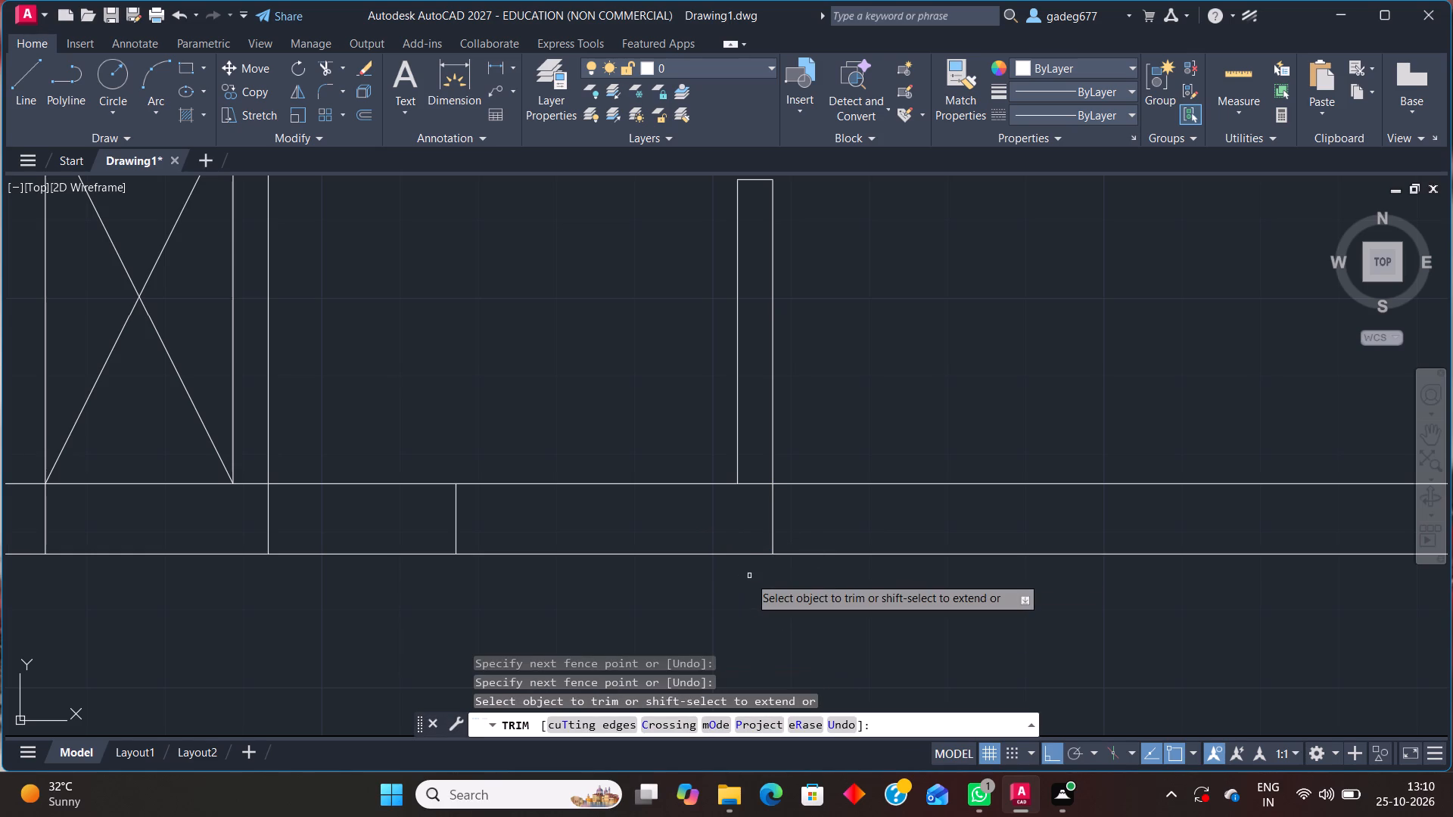
{"action": "key", "text": "Escape"}
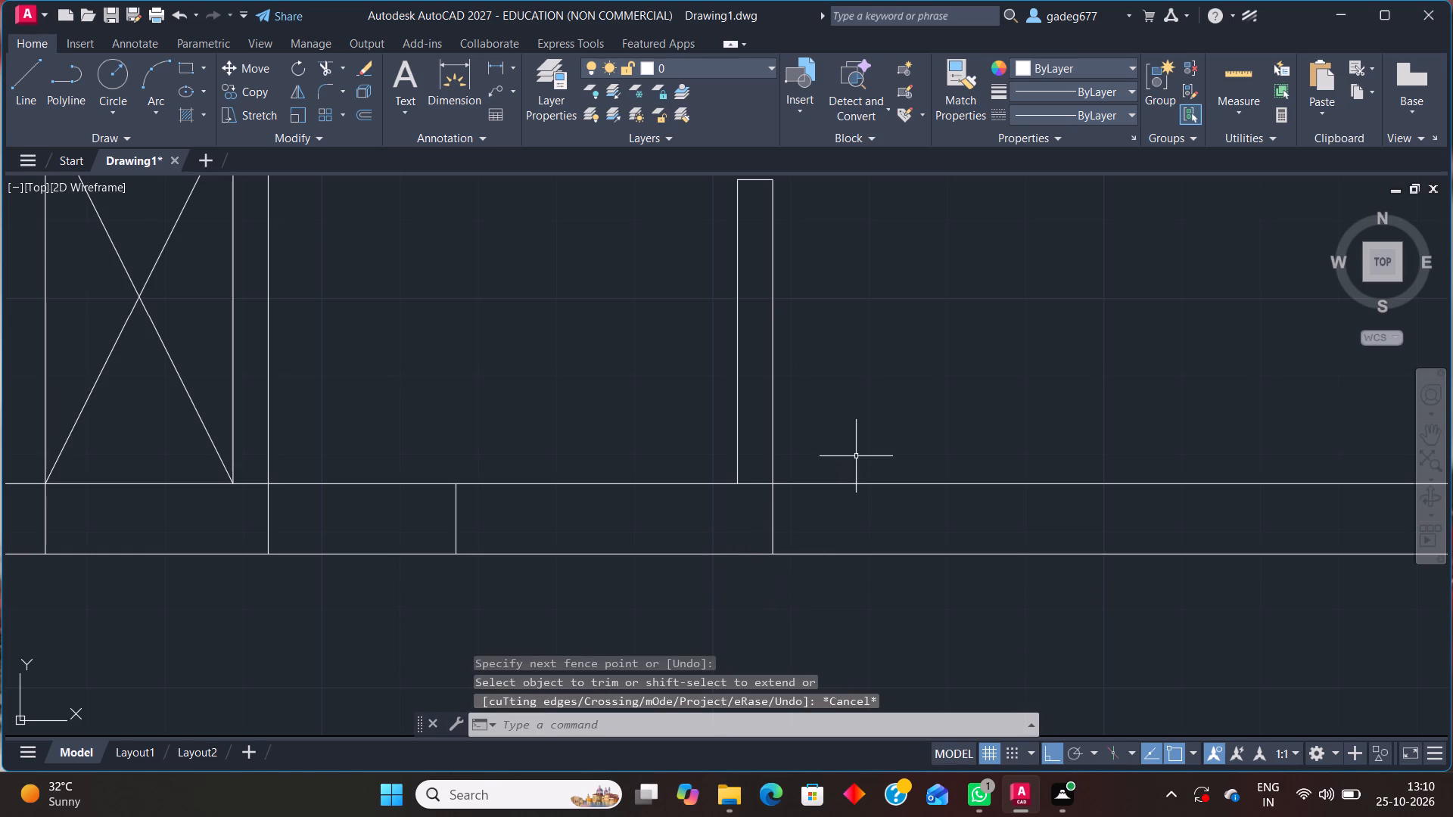
Offset the short line below the southeast room's west partition 3' east within the south outer wall.
{"action": "type", "text": "off"}
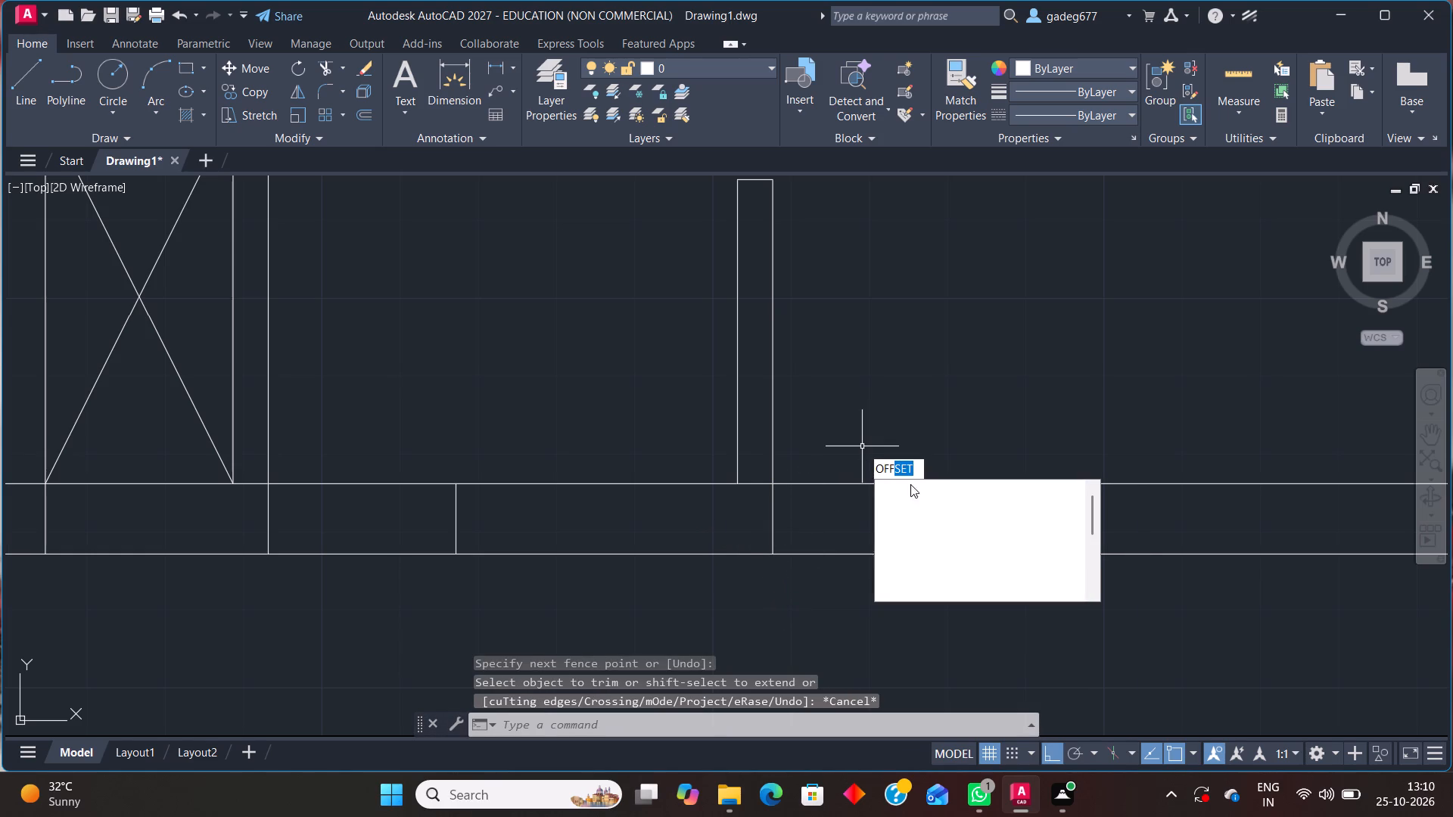
{"action": "left_click", "coordinate": [922, 492]}
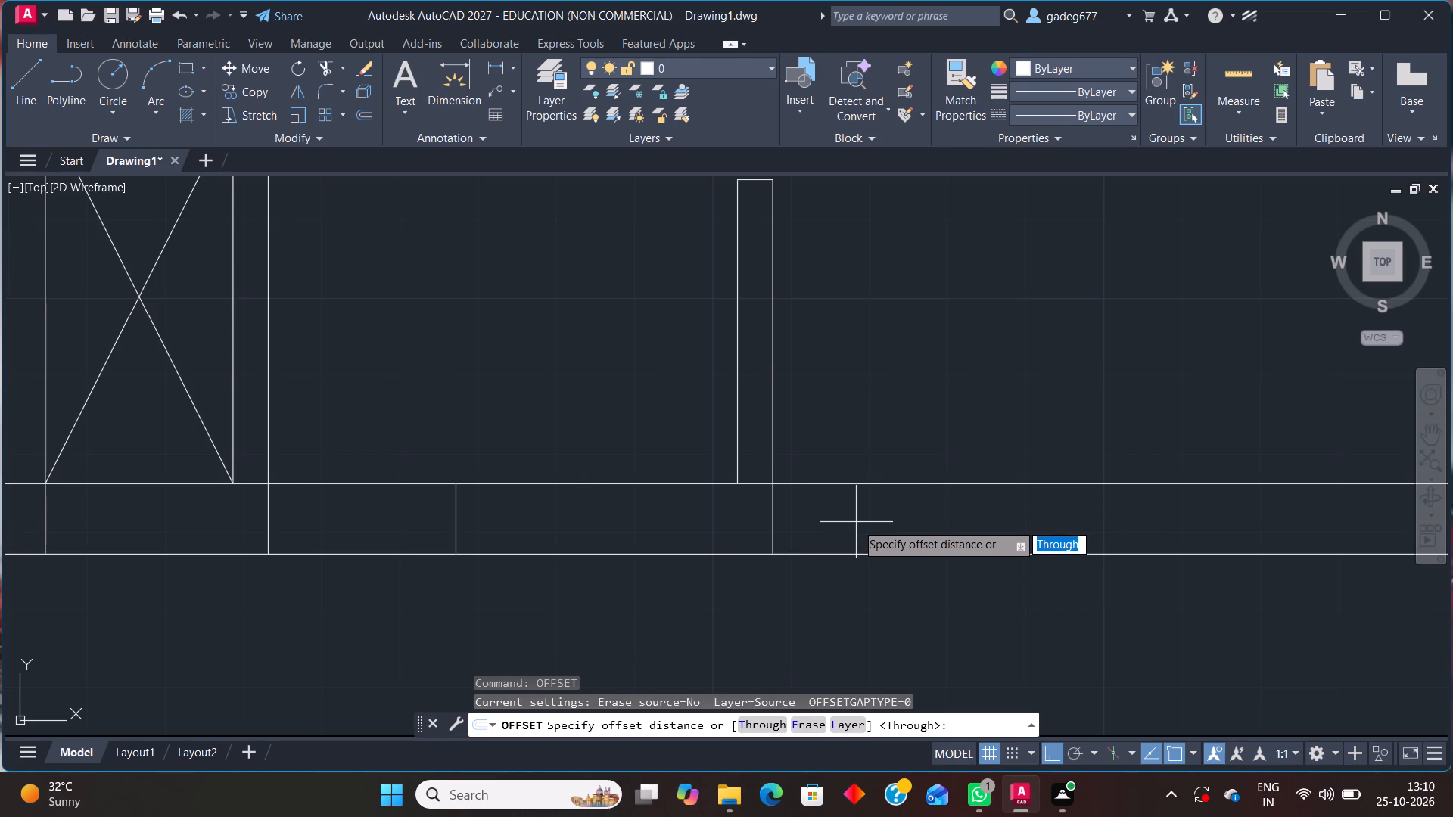
{"action": "key", "text": "Return"}
{"action": "left_click", "coordinate": [772, 521]}
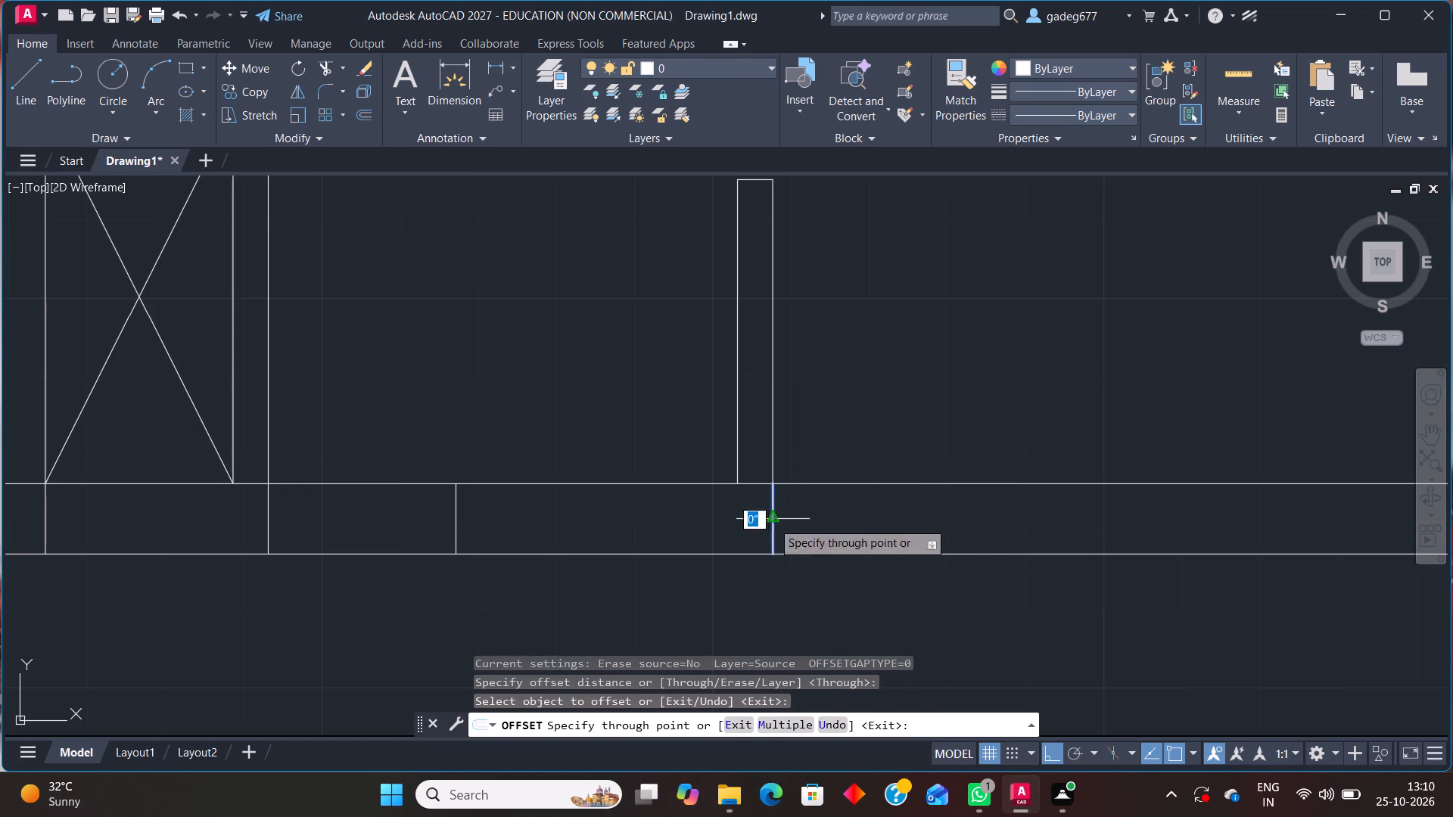
{"action": "type", "text": "3'"}
{"action": "key", "text": "Return"}
{"action": "scroll", "coordinate": [895, 515], "scroll_direction": "down", "scroll_amount": 2}
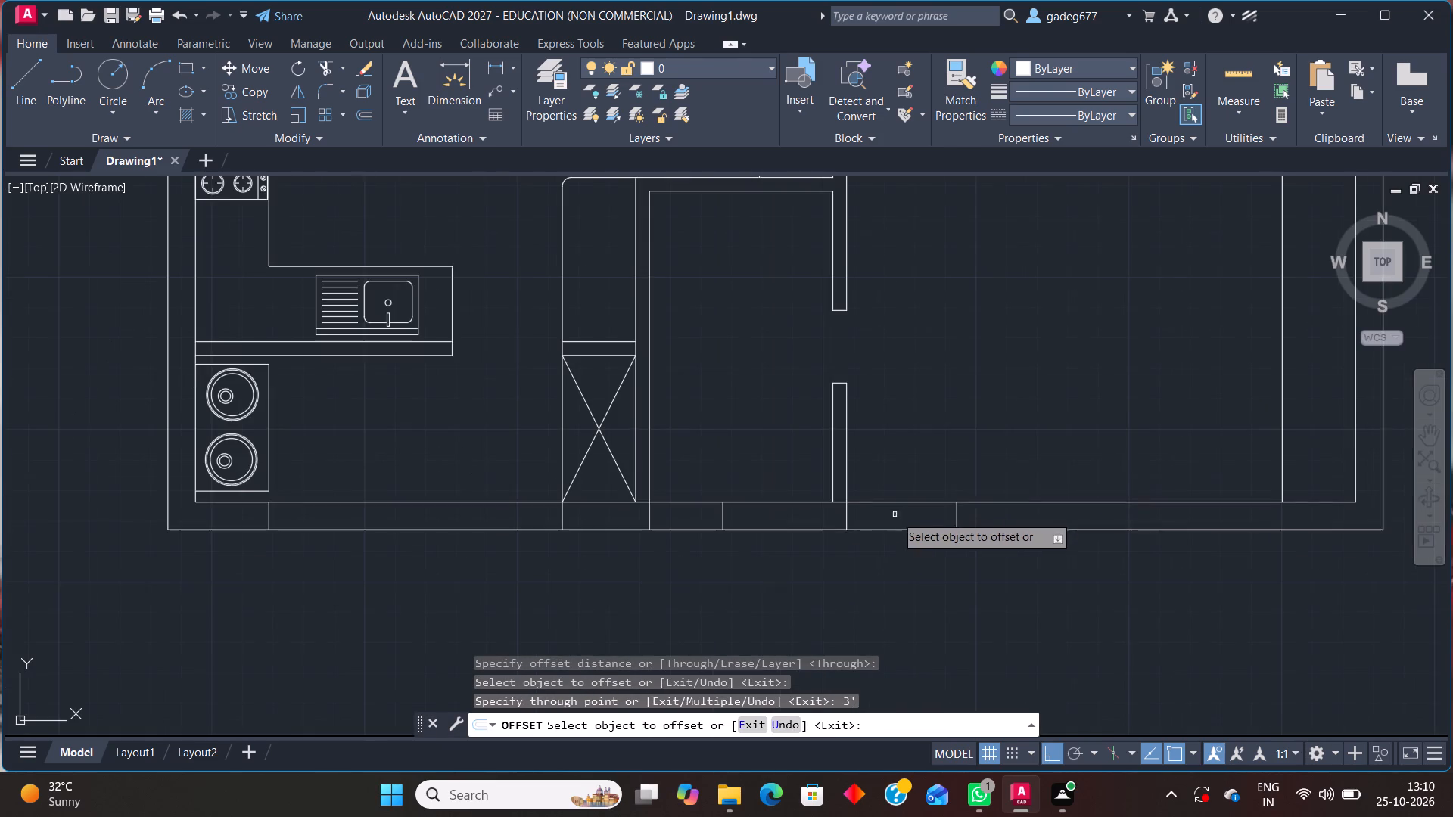
{"action": "middle_click_drag", "start_coordinate": [996, 449], "coordinate": [676, 468]}
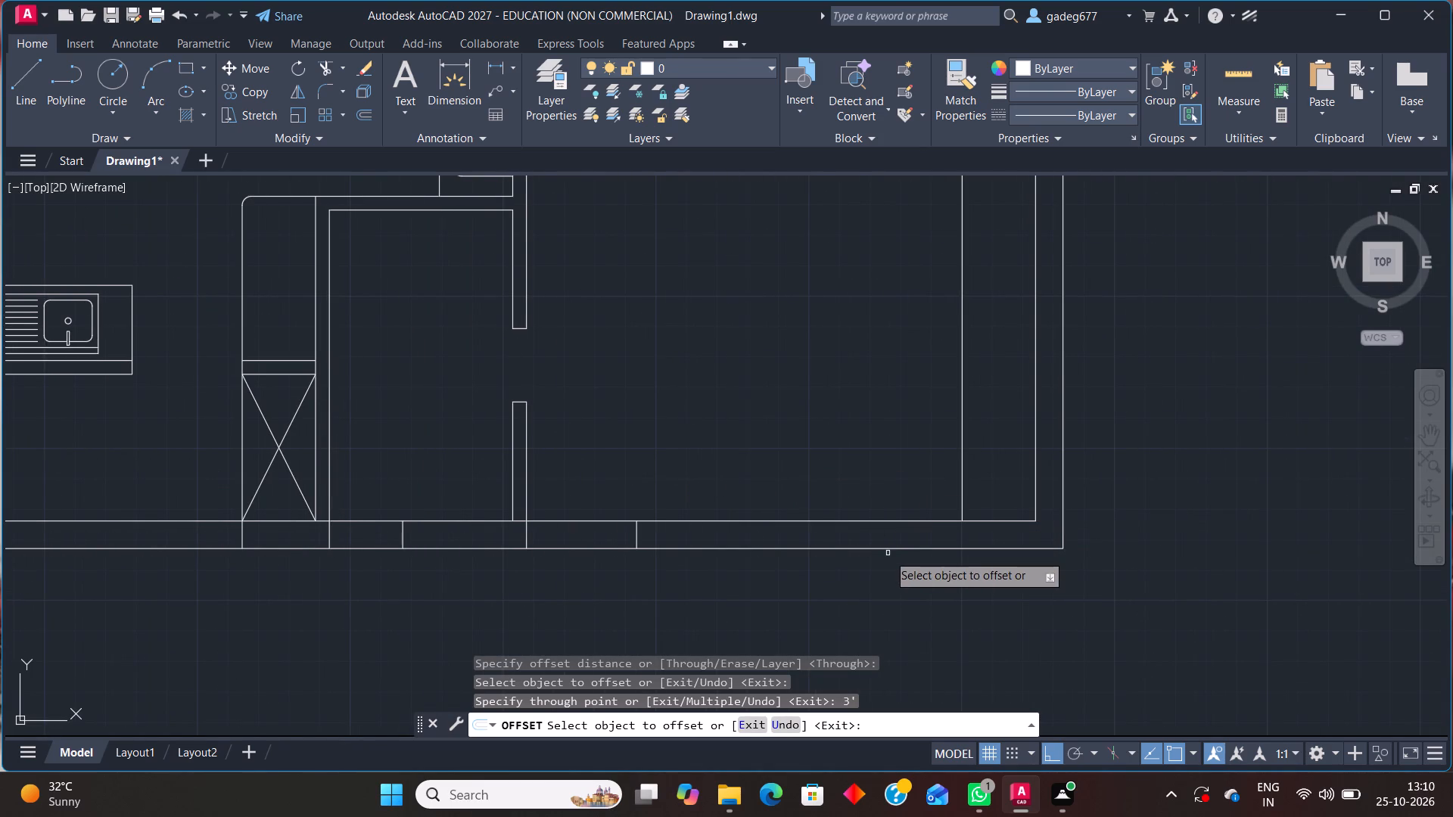
{"action": "key", "text": "Escape"}
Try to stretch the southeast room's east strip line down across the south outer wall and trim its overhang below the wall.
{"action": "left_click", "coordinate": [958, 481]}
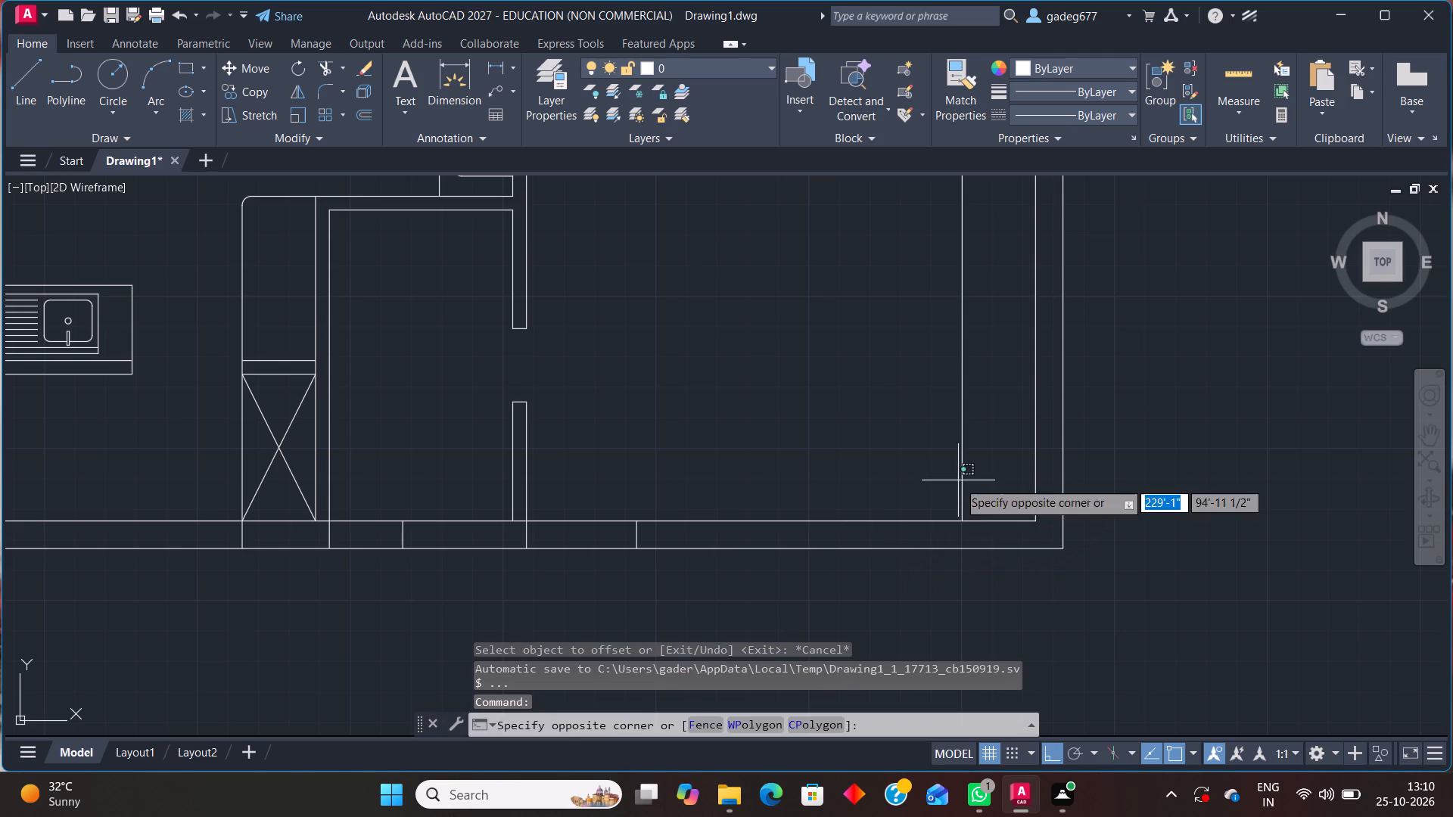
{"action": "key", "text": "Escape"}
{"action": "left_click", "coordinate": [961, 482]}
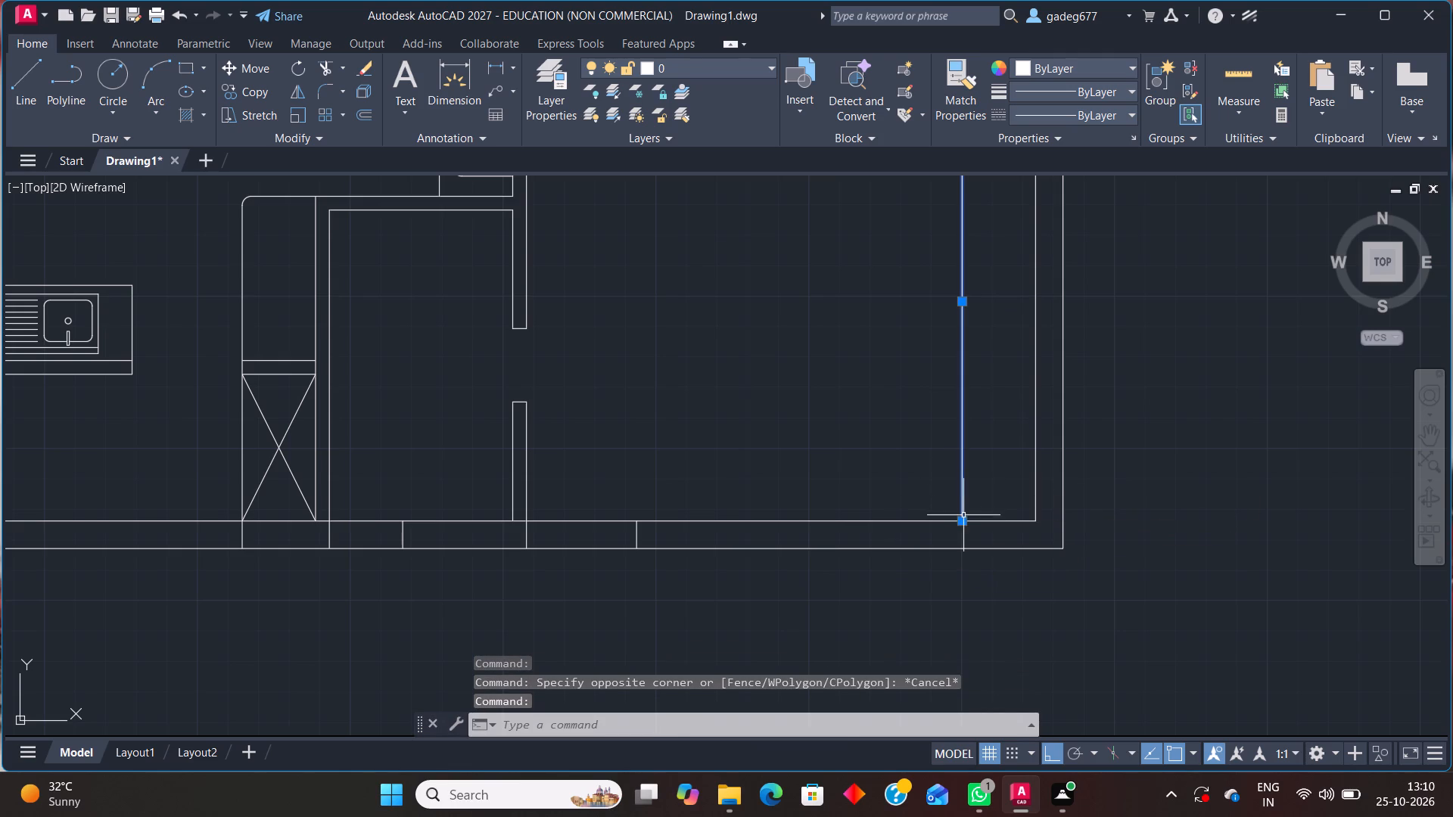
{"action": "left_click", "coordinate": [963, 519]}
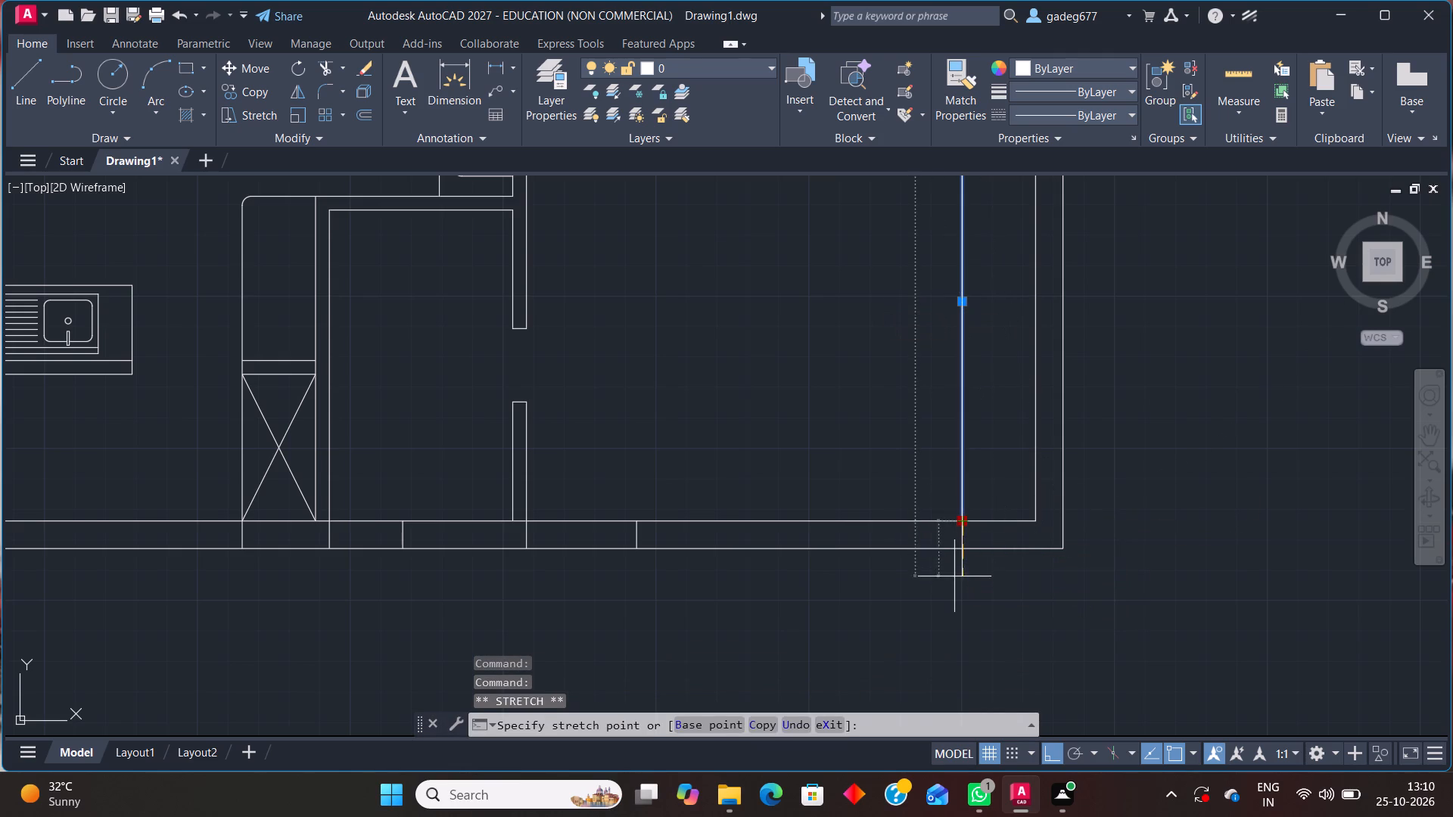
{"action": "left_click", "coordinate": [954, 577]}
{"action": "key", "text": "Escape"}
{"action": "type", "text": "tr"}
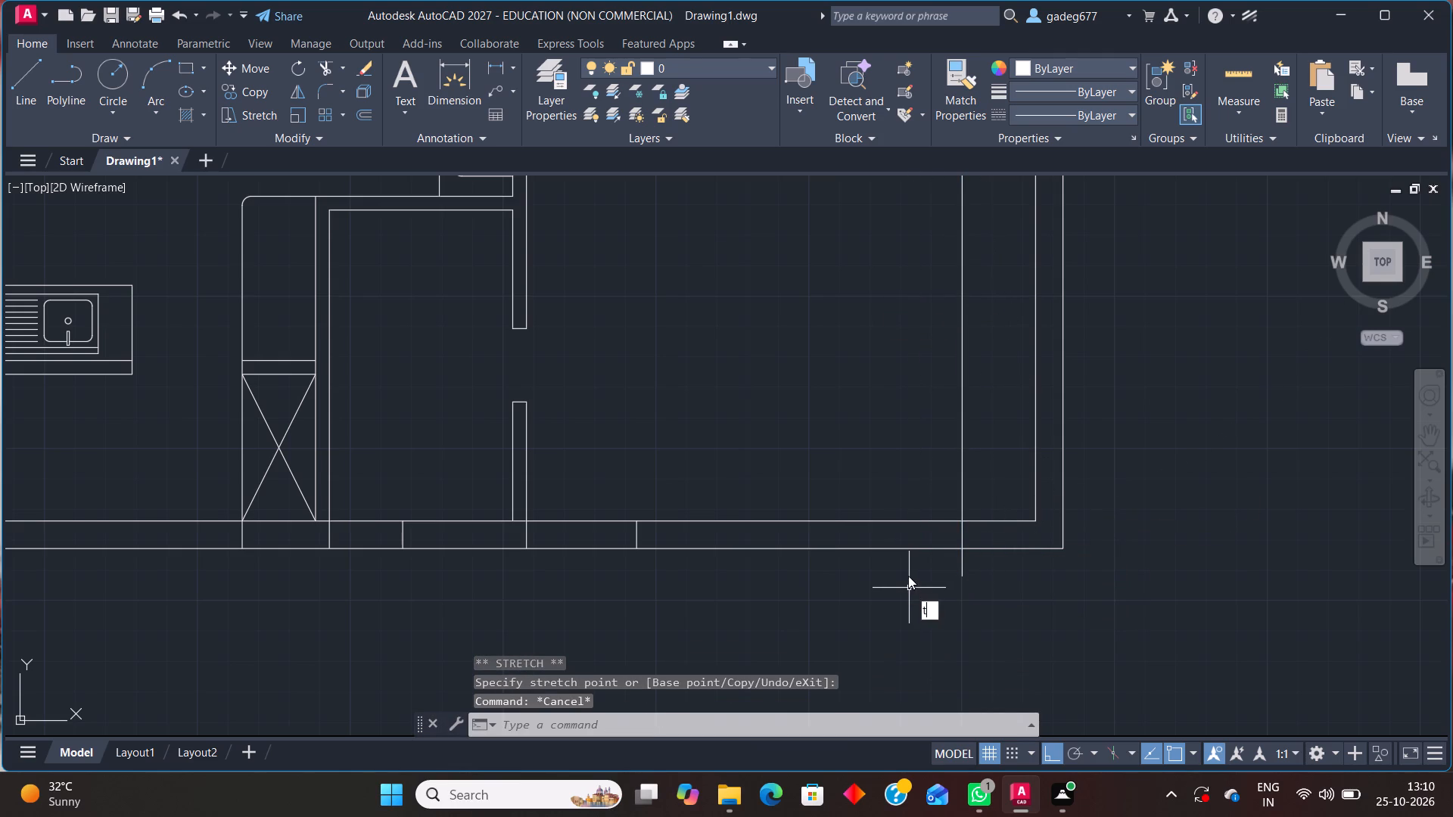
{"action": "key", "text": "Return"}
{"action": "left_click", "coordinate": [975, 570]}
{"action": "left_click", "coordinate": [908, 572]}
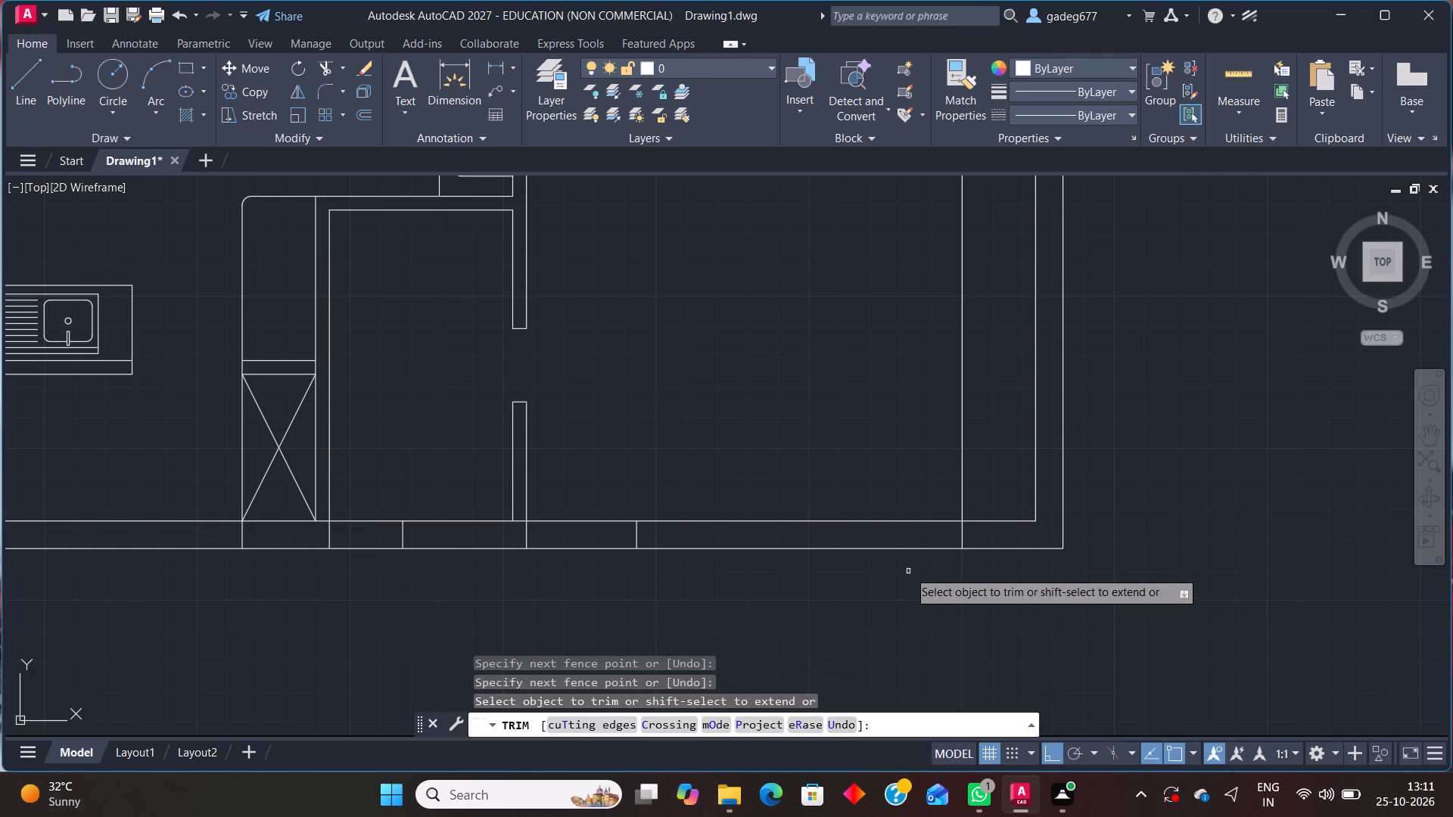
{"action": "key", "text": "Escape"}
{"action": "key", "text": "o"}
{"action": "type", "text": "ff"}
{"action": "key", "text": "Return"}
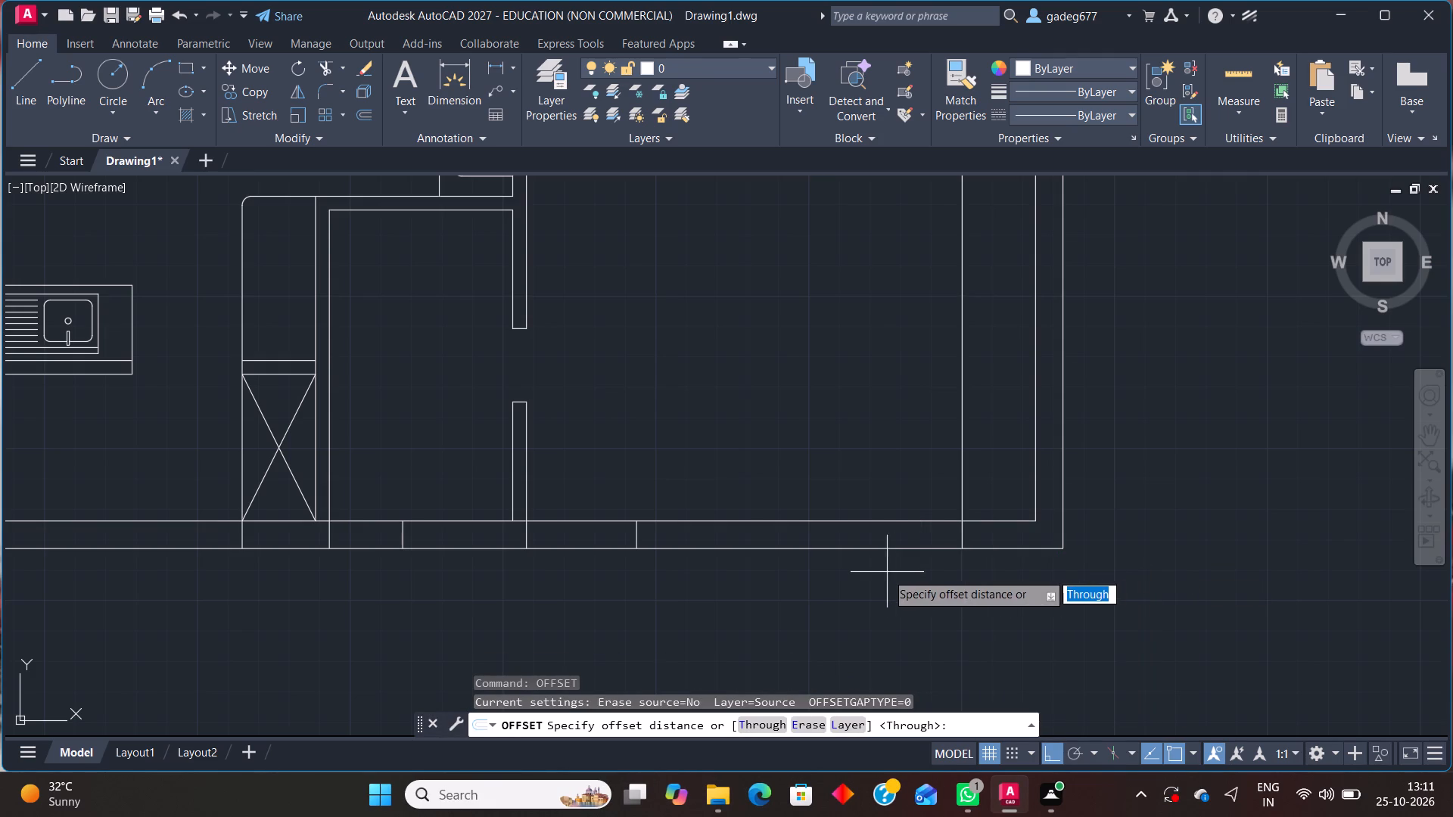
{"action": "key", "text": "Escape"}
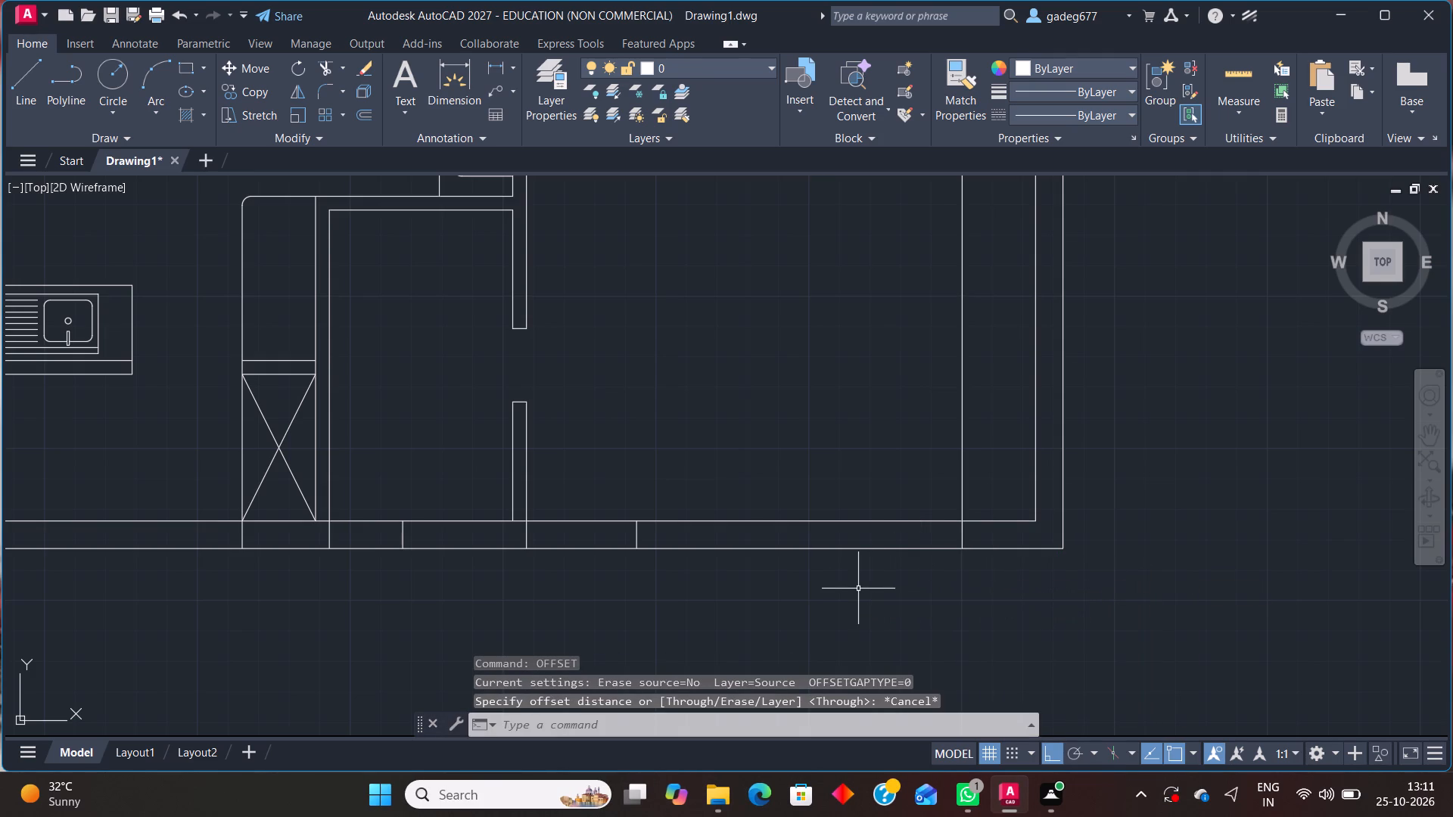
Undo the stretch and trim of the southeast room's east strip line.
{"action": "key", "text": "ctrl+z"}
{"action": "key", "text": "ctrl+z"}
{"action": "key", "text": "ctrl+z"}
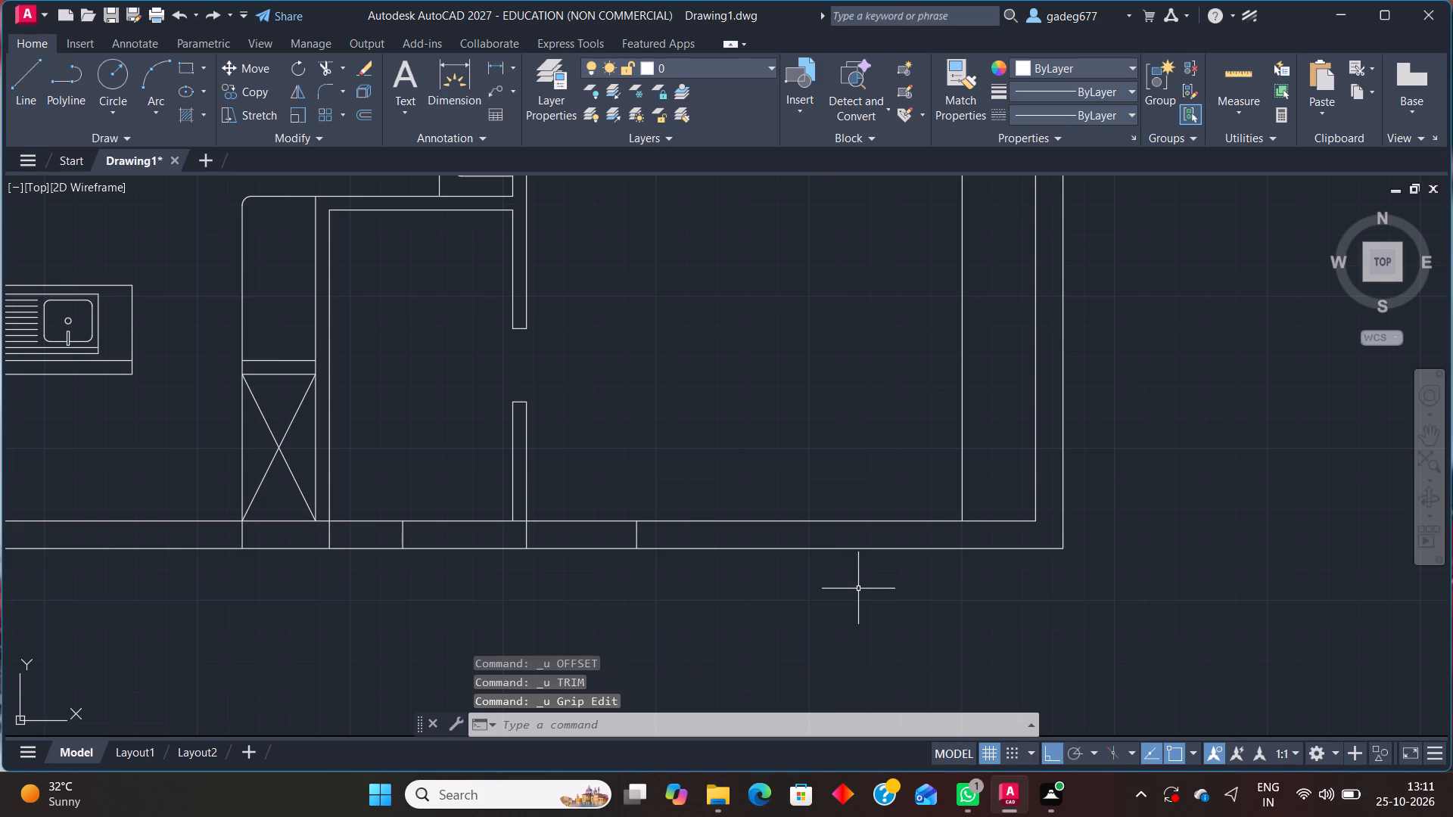
Draw a short vertical line across the south outer wall, continuing the southeast room's east strip line, and trim its overhang below the wall.
{"action": "key", "text": "l"}
{"action": "key", "text": "Return"}
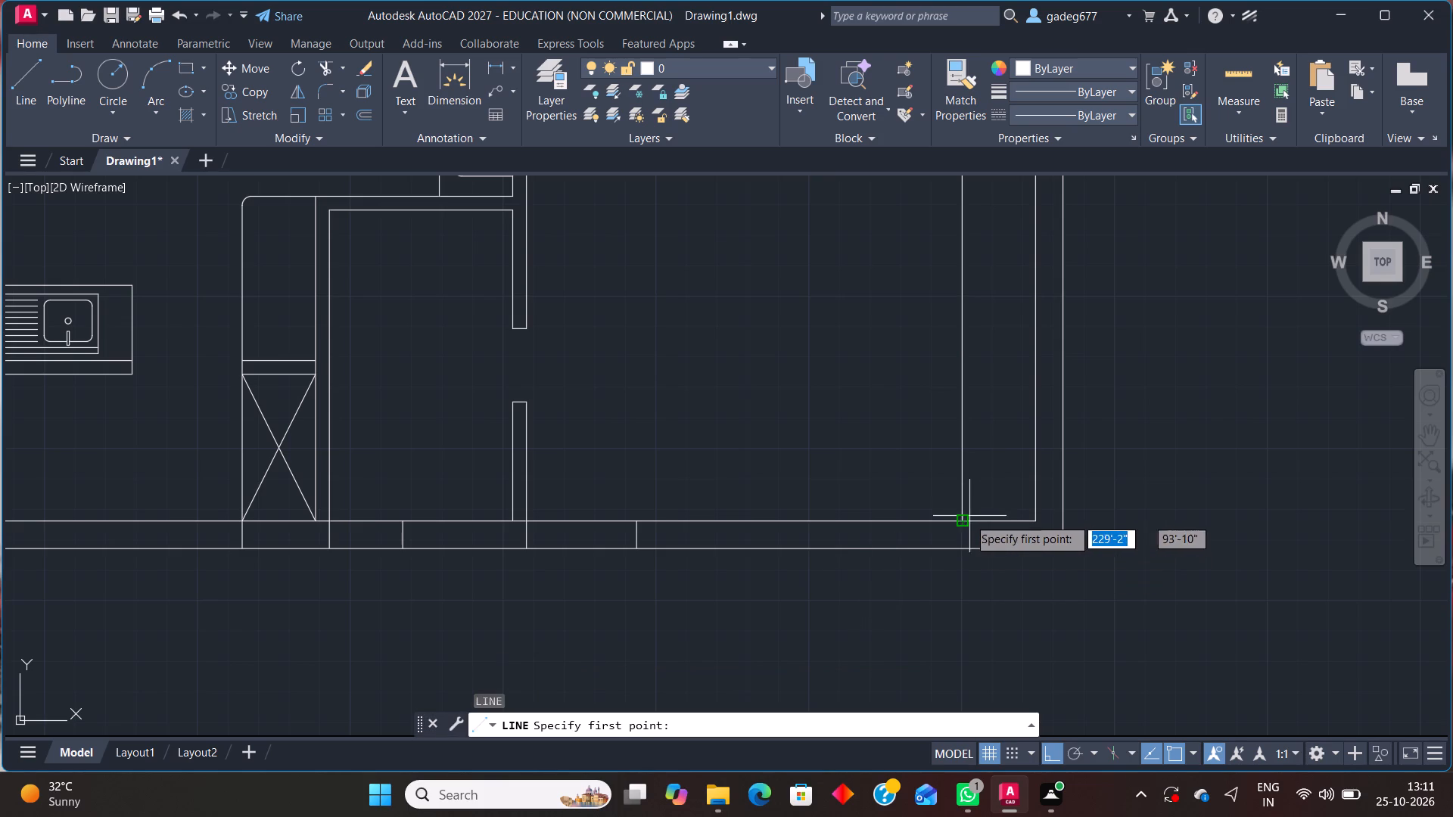
{"action": "left_click", "coordinate": [963, 522]}
{"action": "left_click", "coordinate": [963, 577]}
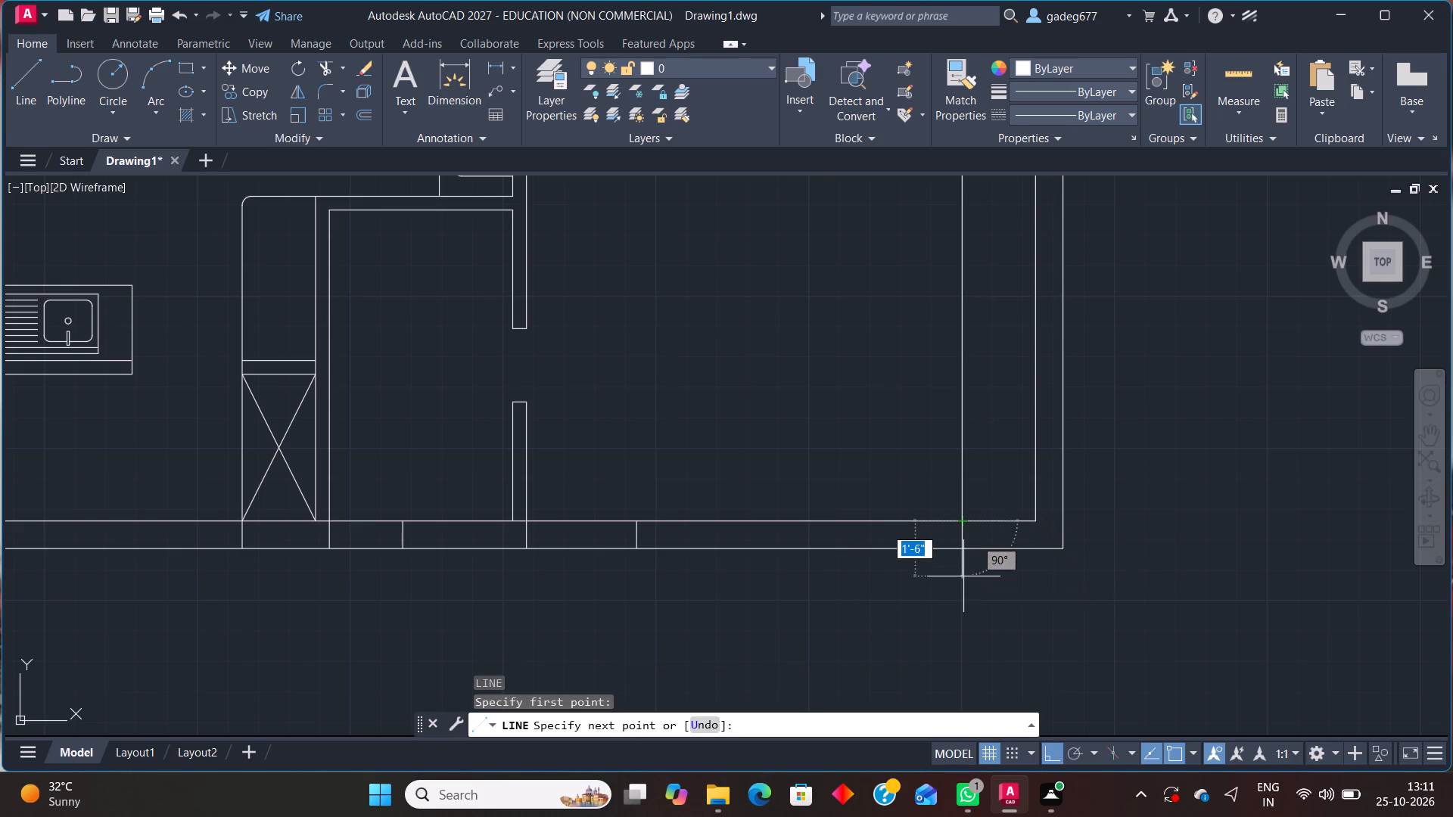
{"action": "key", "text": "Escape"}
{"action": "type", "text": "tr"}
{"action": "key", "text": "Return"}
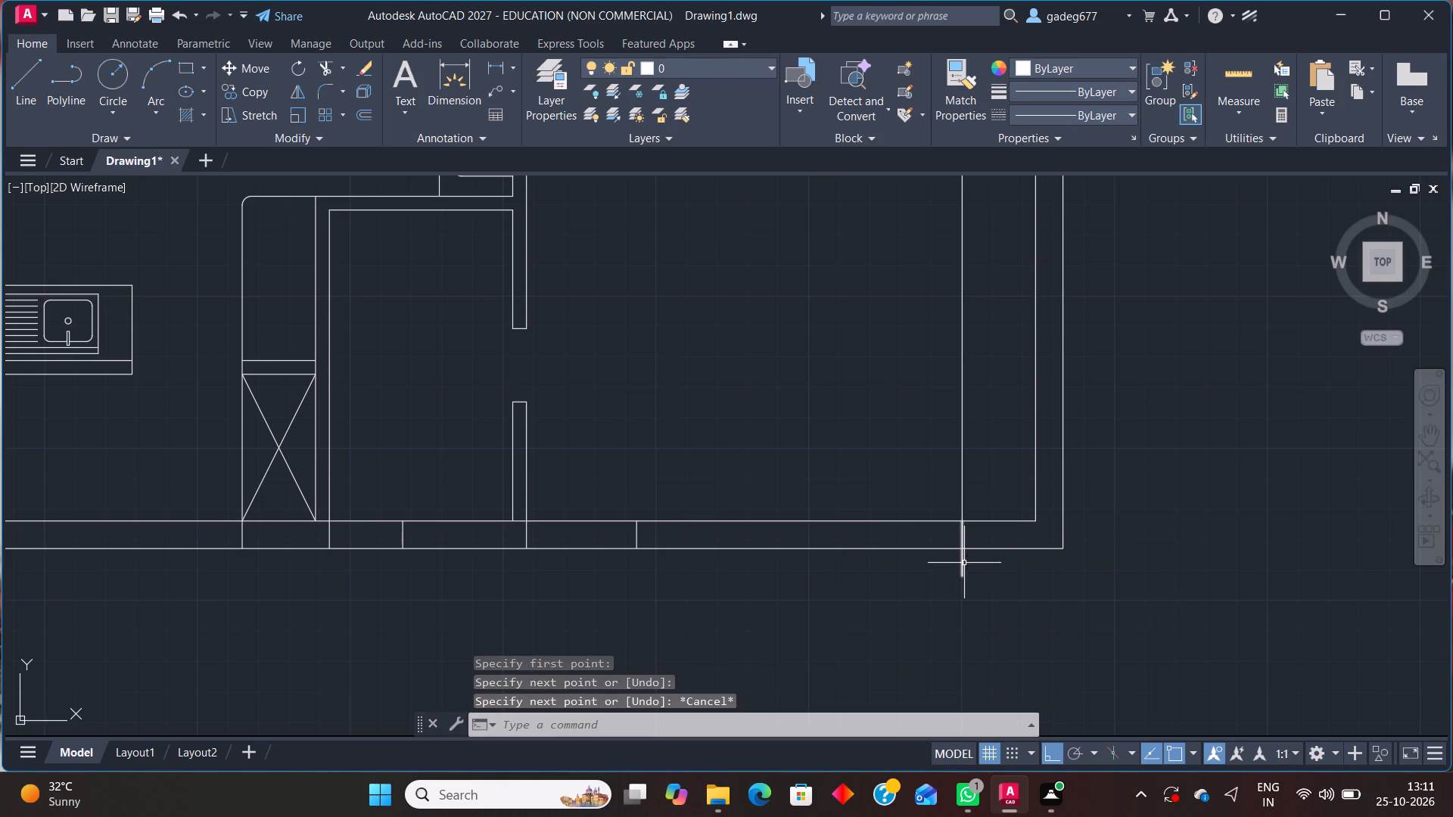
{"action": "left_click", "coordinate": [979, 561]}
{"action": "left_click", "coordinate": [925, 580]}
{"action": "key", "text": "Escape"}
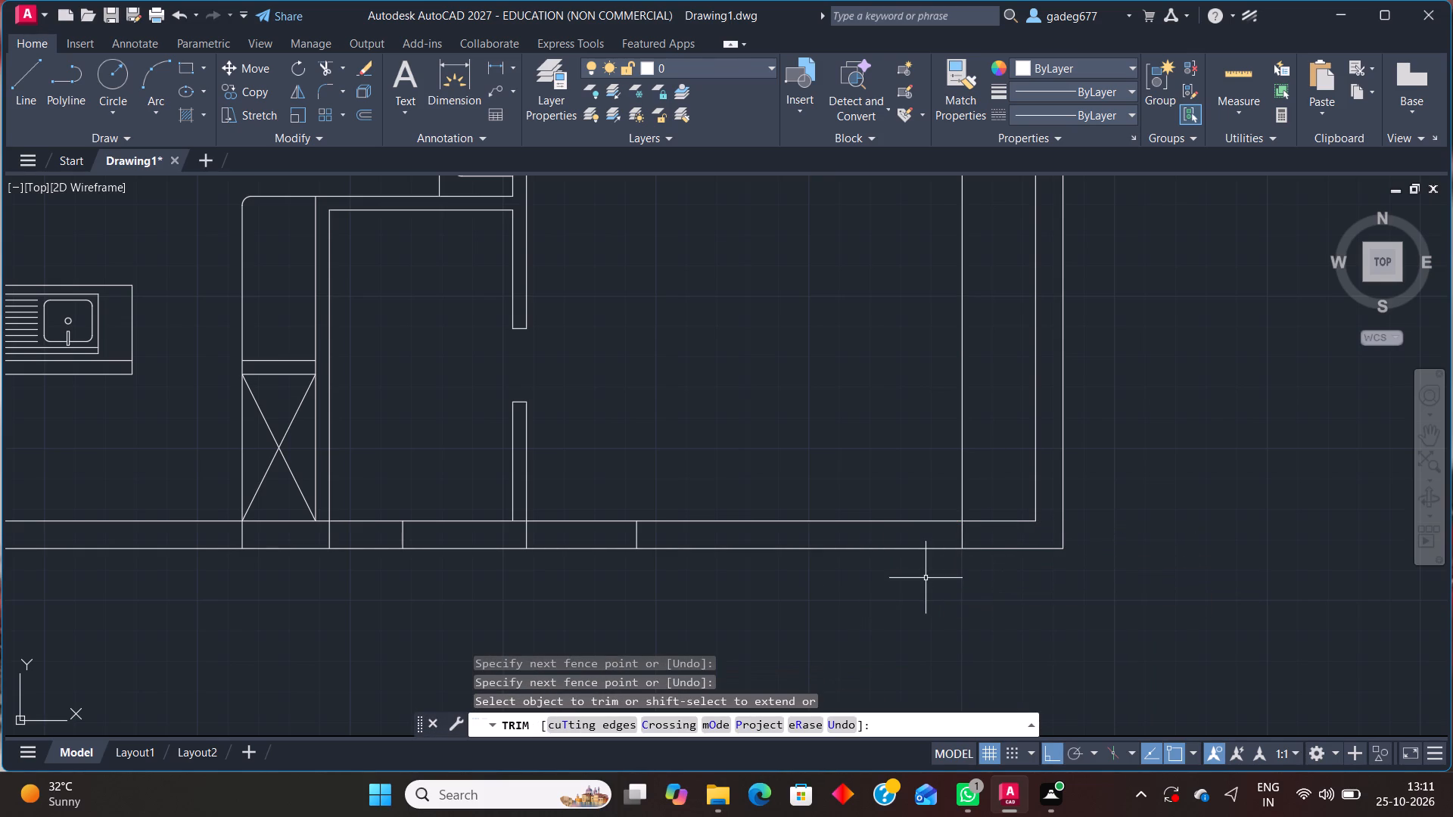
Offset the short line below the southeast room's east strip 3' west within the south outer wall.
{"action": "left_click", "coordinate": [963, 536]}
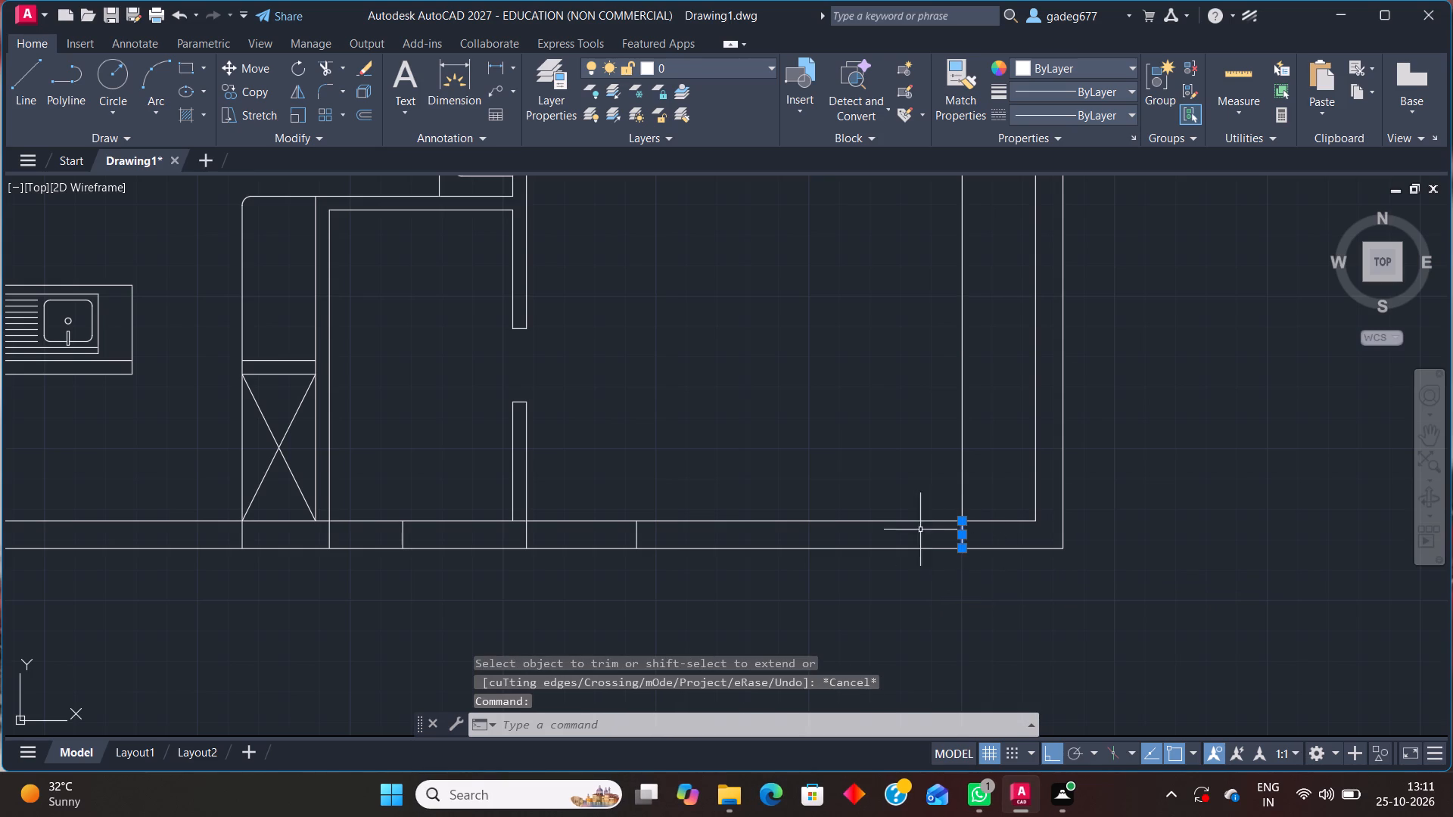
{"action": "key", "text": "o"}
{"action": "type", "text": "ff"}
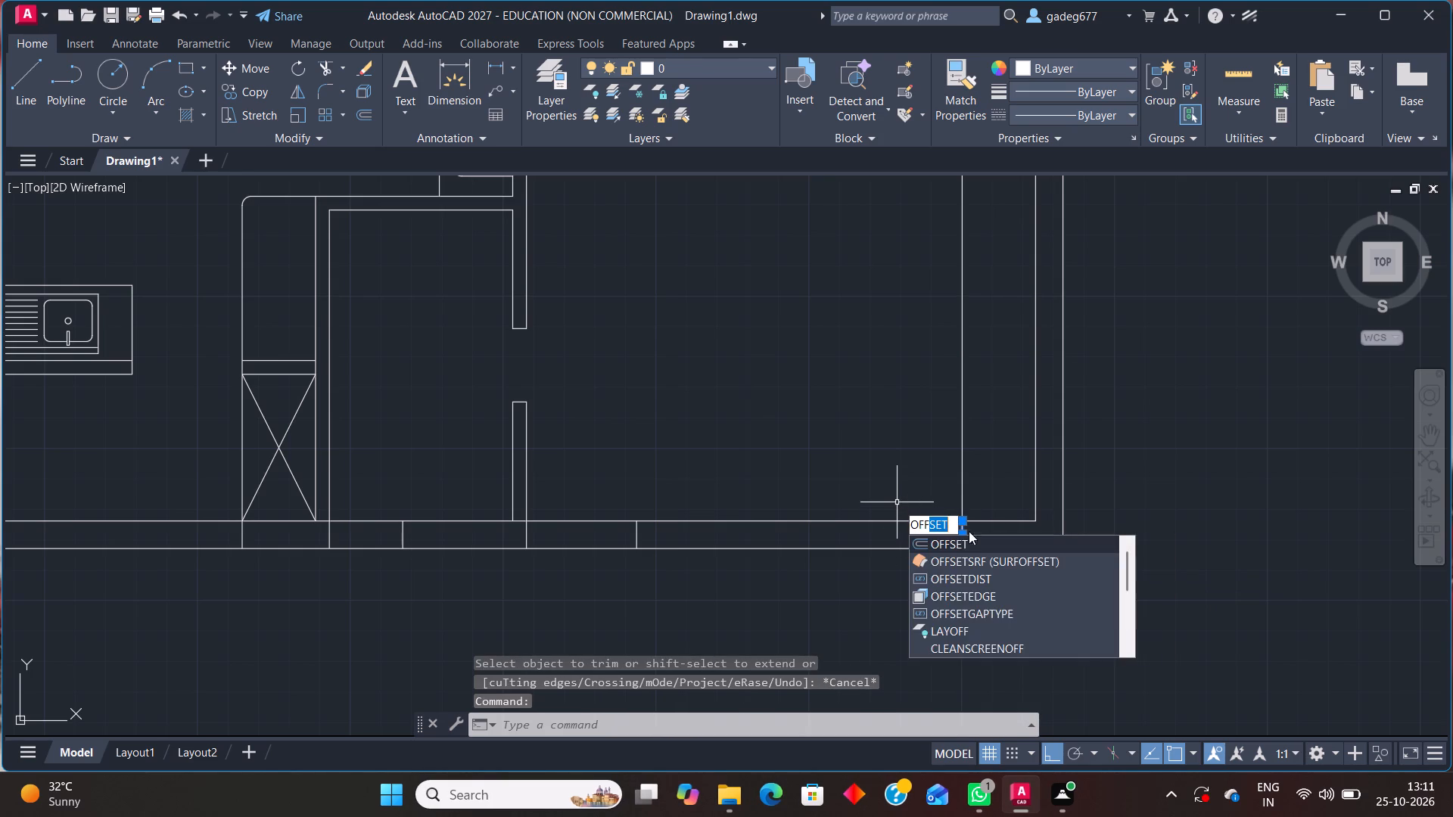
{"action": "left_click", "coordinate": [971, 540]}
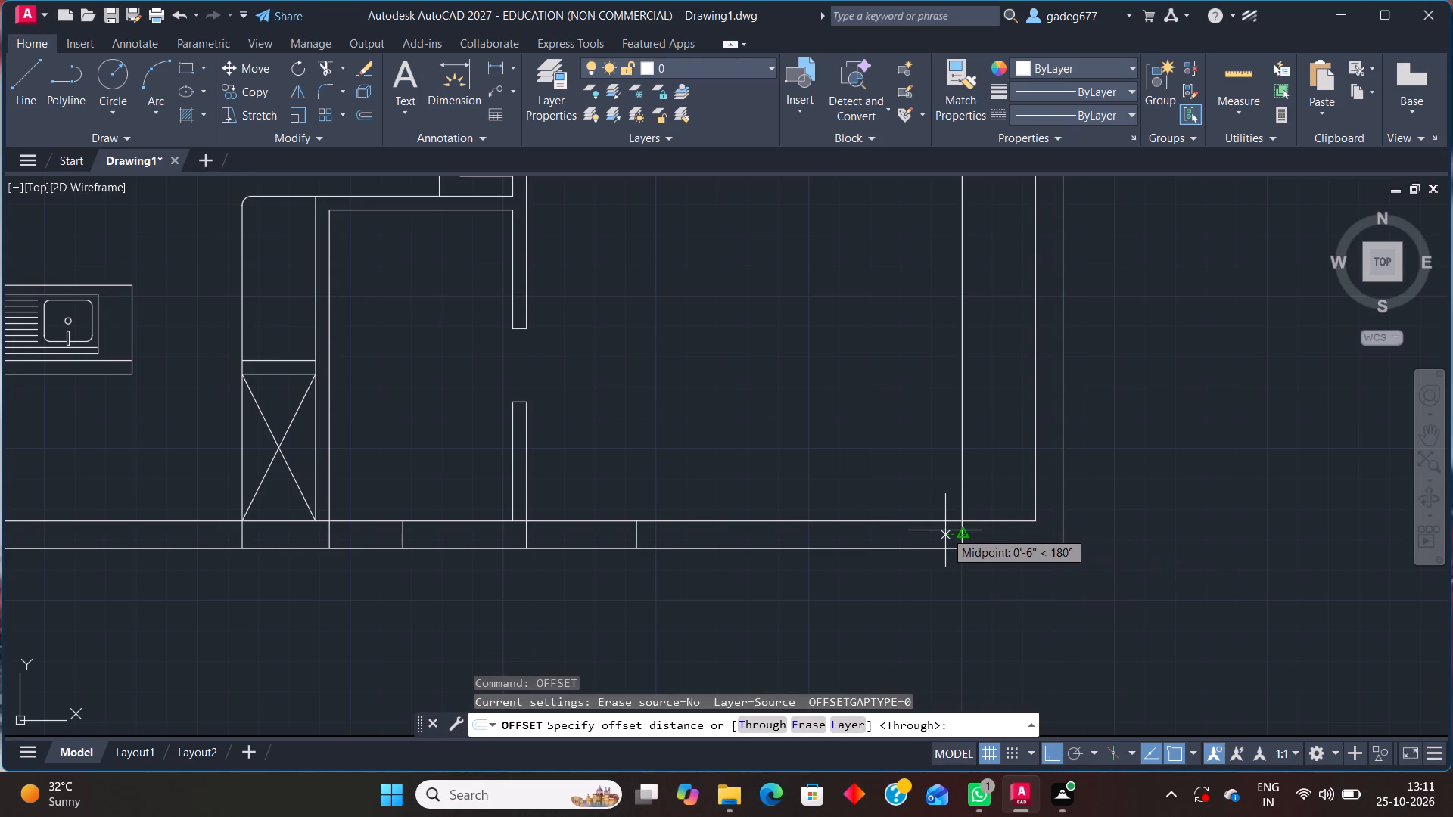
{"action": "key", "text": "Return"}
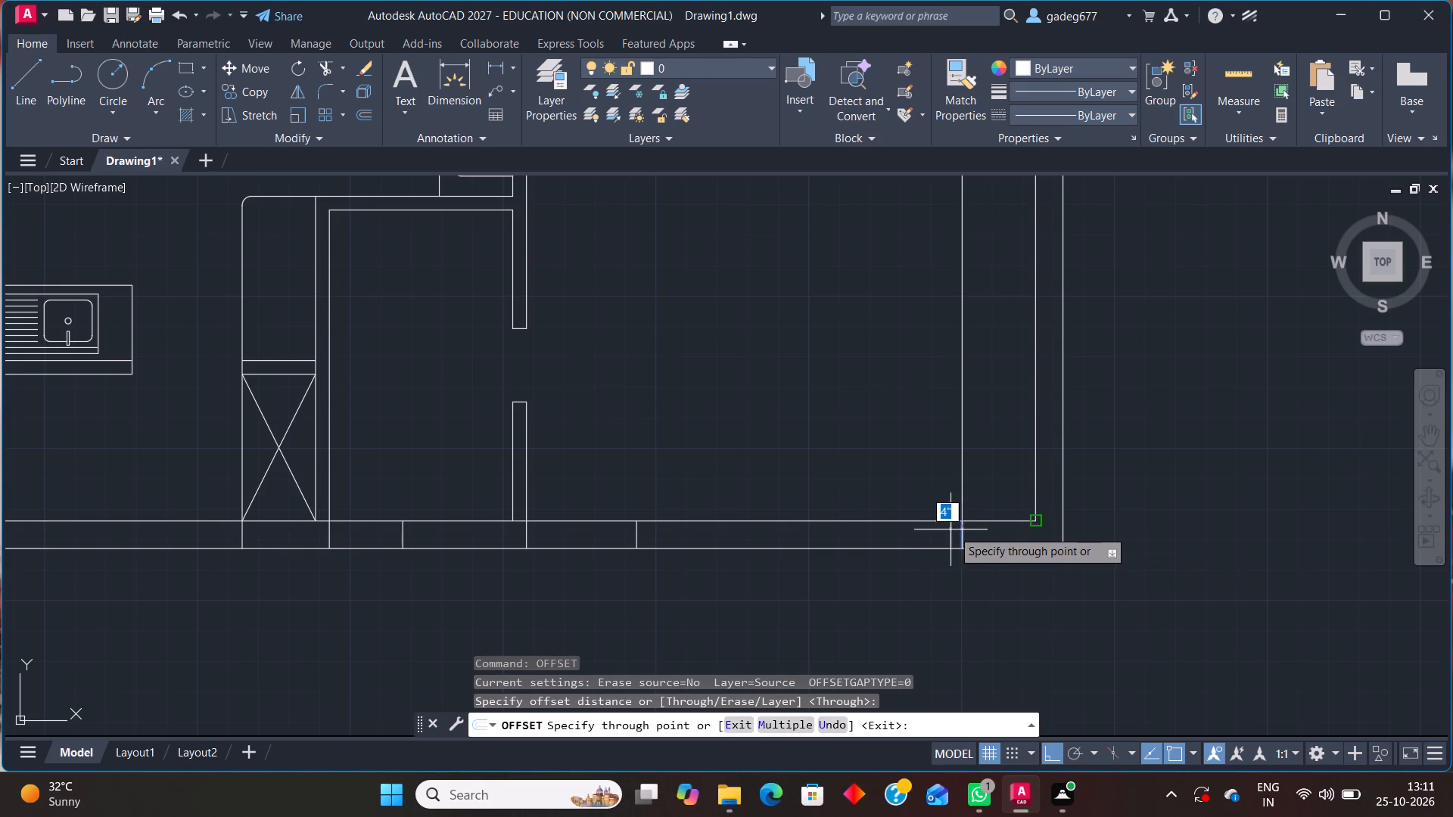
{"action": "left_click", "coordinate": [966, 536]}
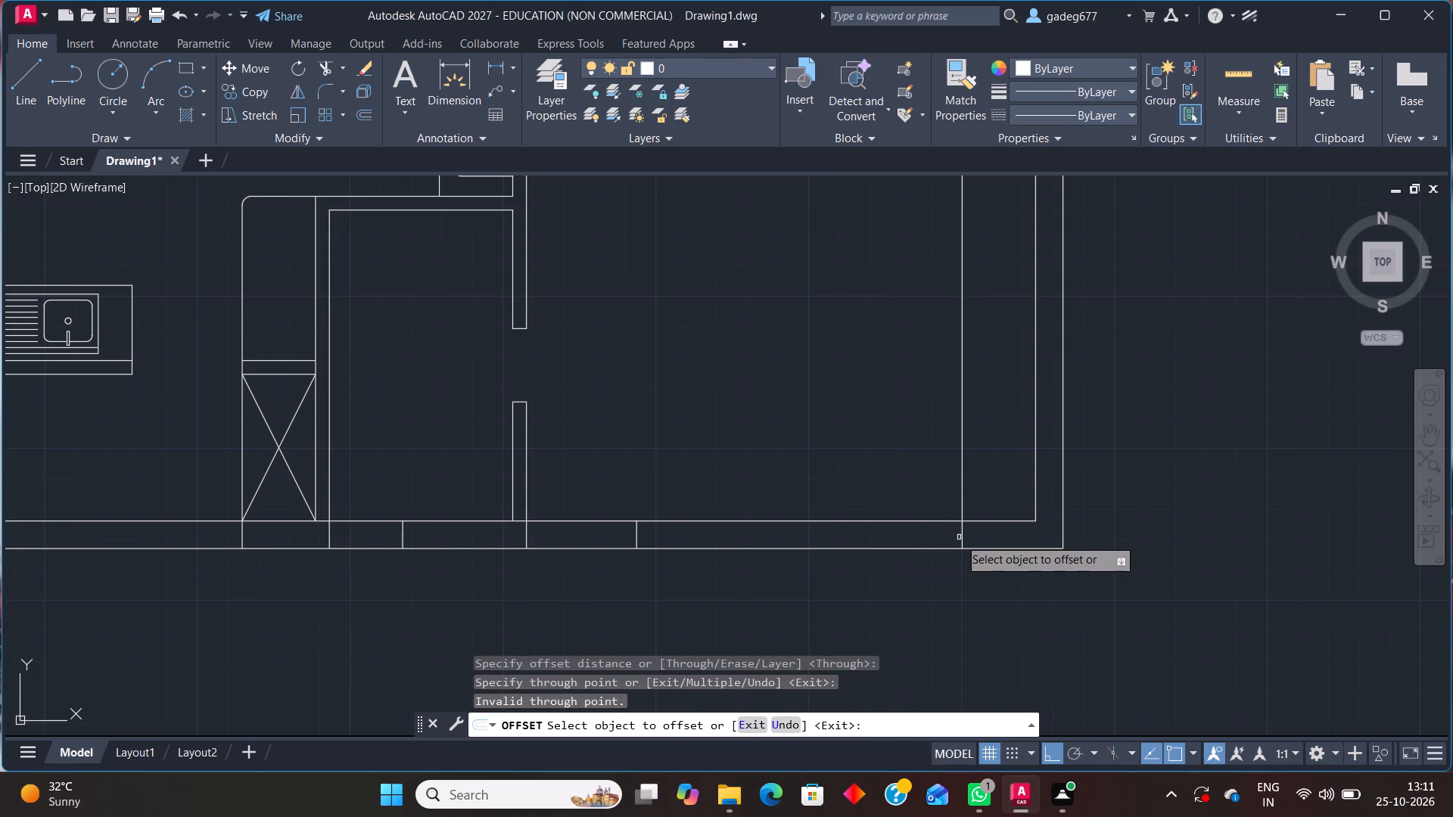
{"action": "left_click", "coordinate": [962, 534]}
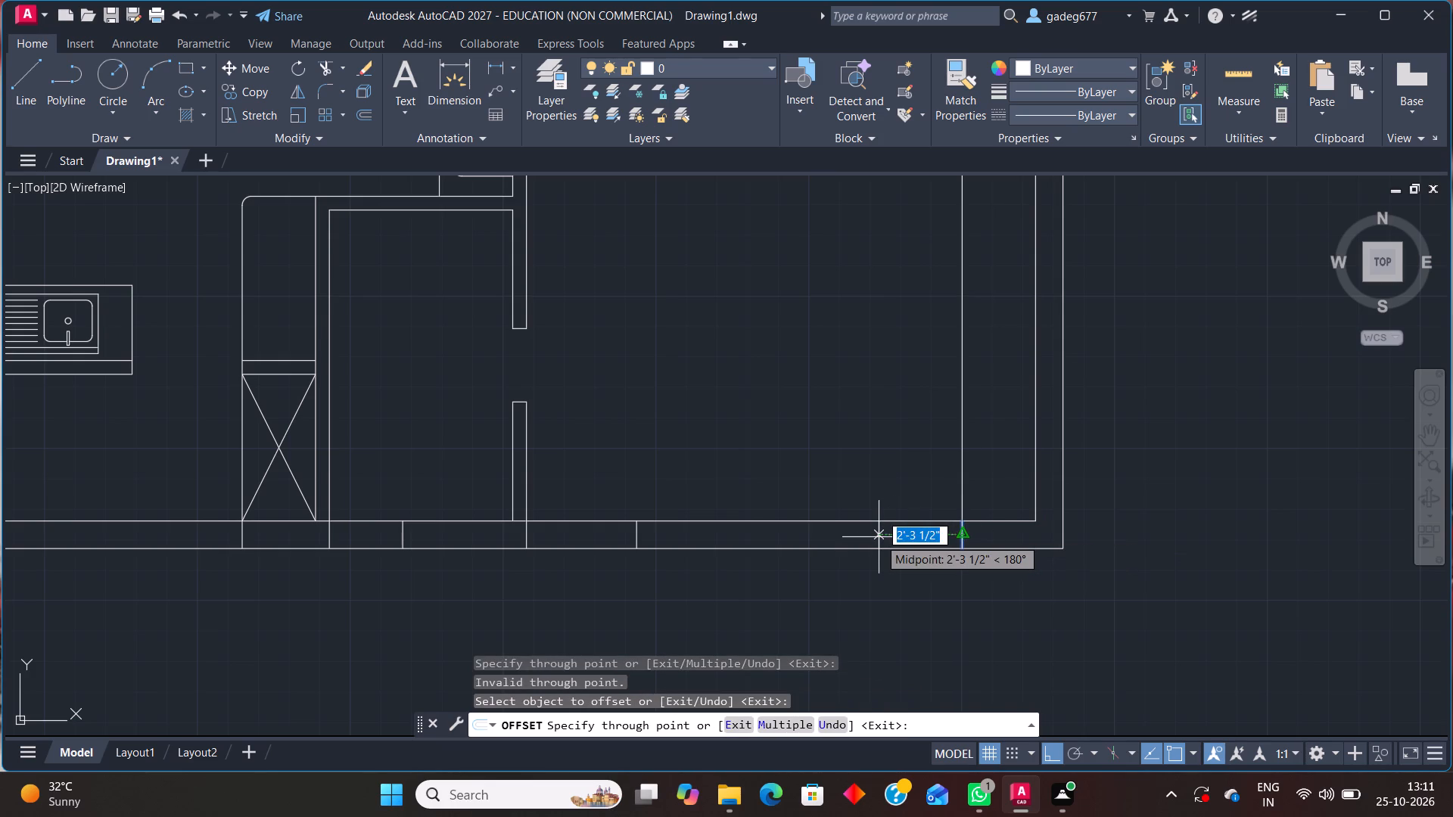
{"action": "key", "text": "3"}
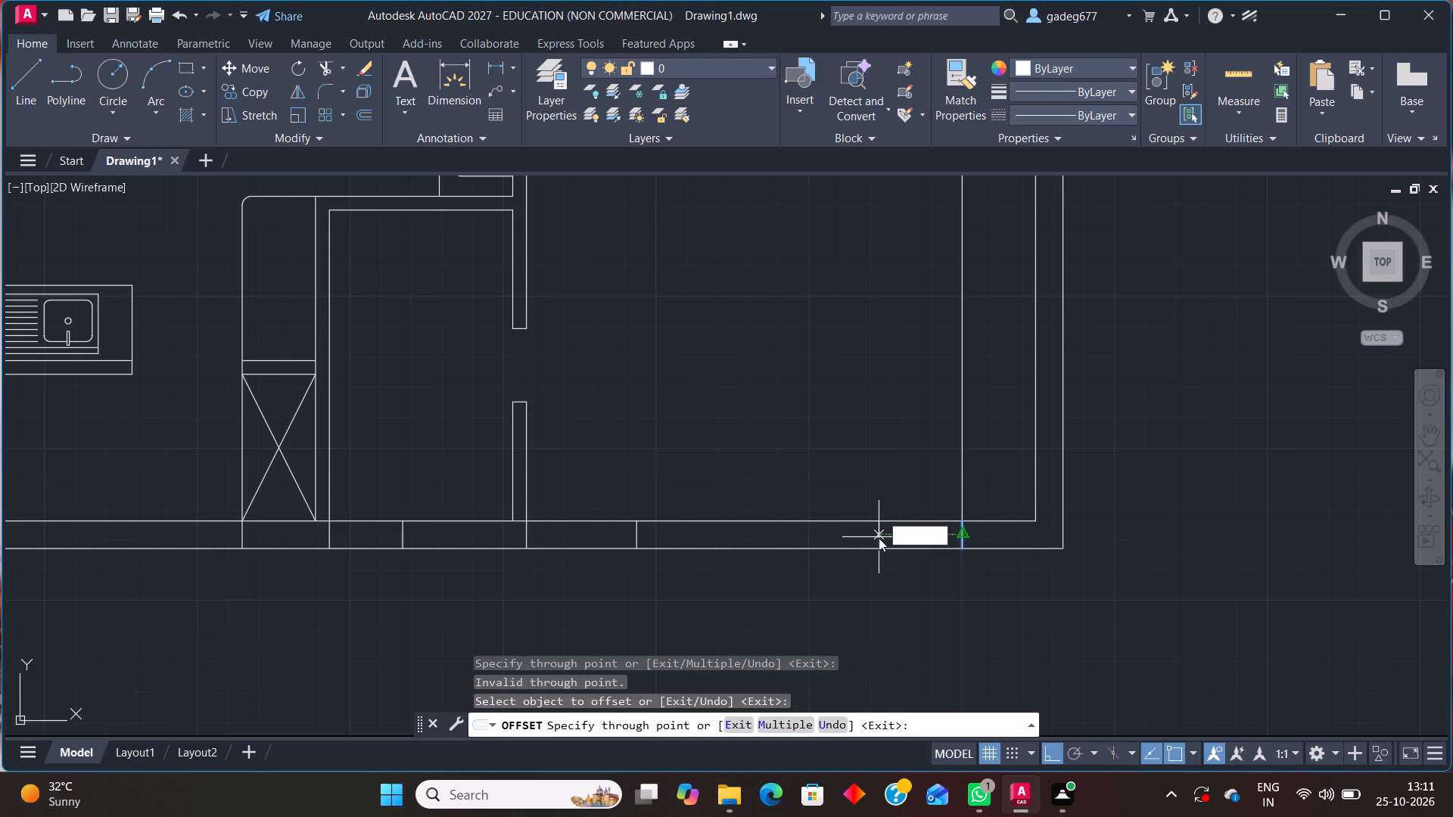
{"action": "key", "text": "apostrophe"}
{"action": "key", "text": "Return"}
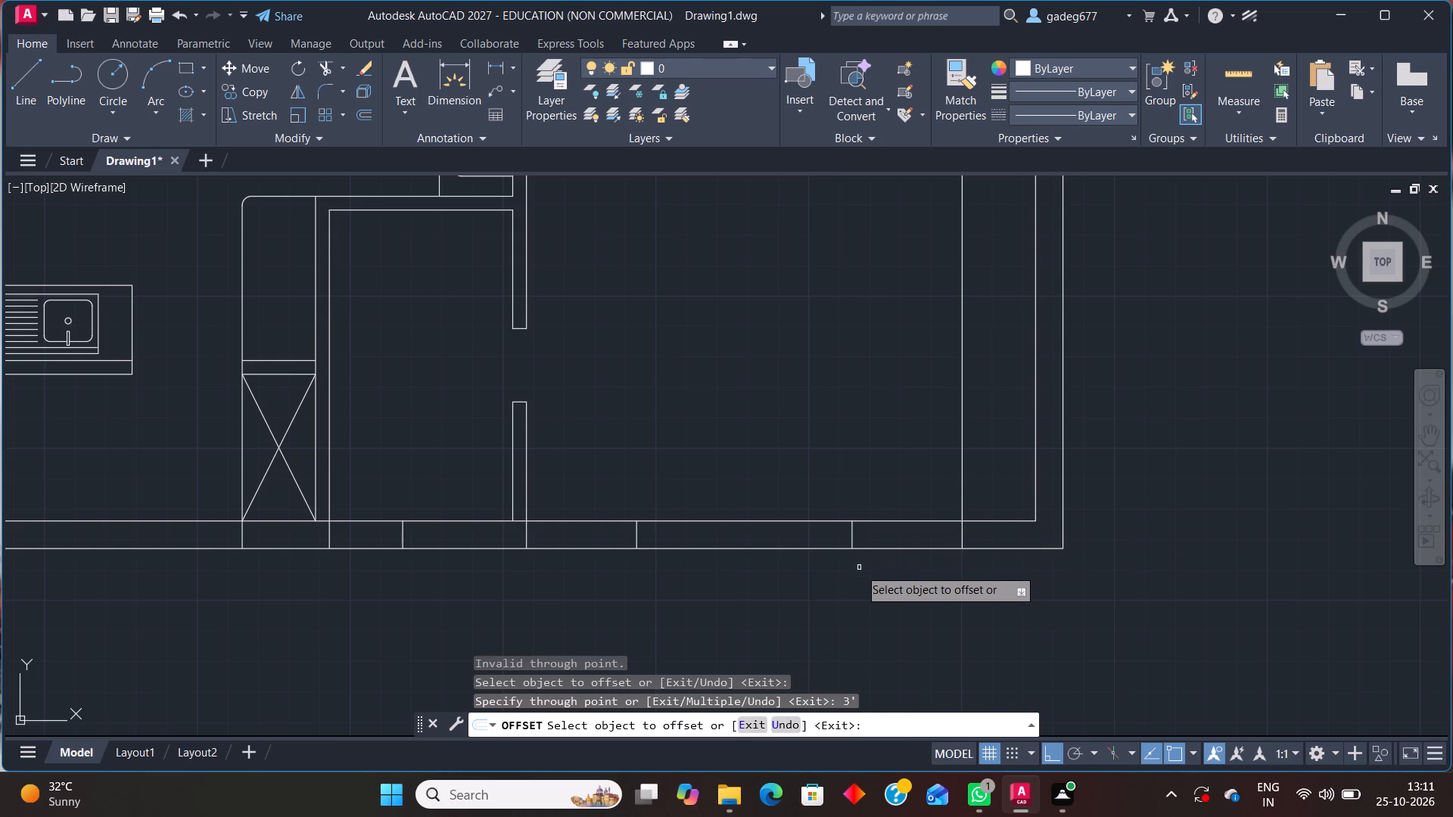
{"action": "scroll", "coordinate": [859, 568], "scroll_direction": "down", "scroll_amount": 1}
{"action": "middle_click_drag", "start_coordinate": [817, 431], "coordinate": [732, 558]}
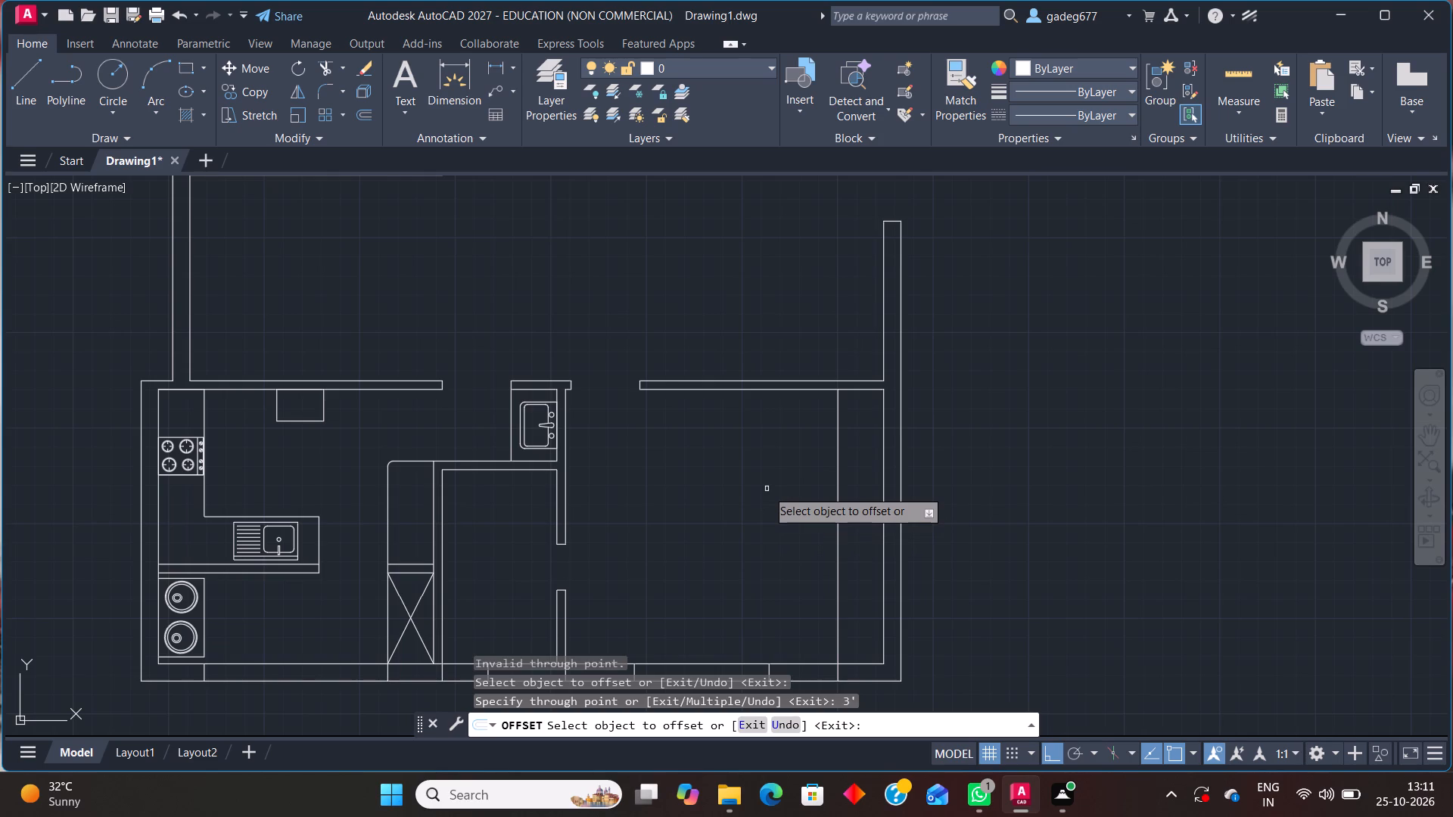
{"action": "scroll", "coordinate": [767, 490], "scroll_direction": "down", "scroll_amount": 1}
{"action": "middle_click_drag", "start_coordinate": [758, 498], "coordinate": [848, 388]}
{"action": "scroll", "coordinate": [742, 429], "scroll_direction": "up", "scroll_amount": 1}
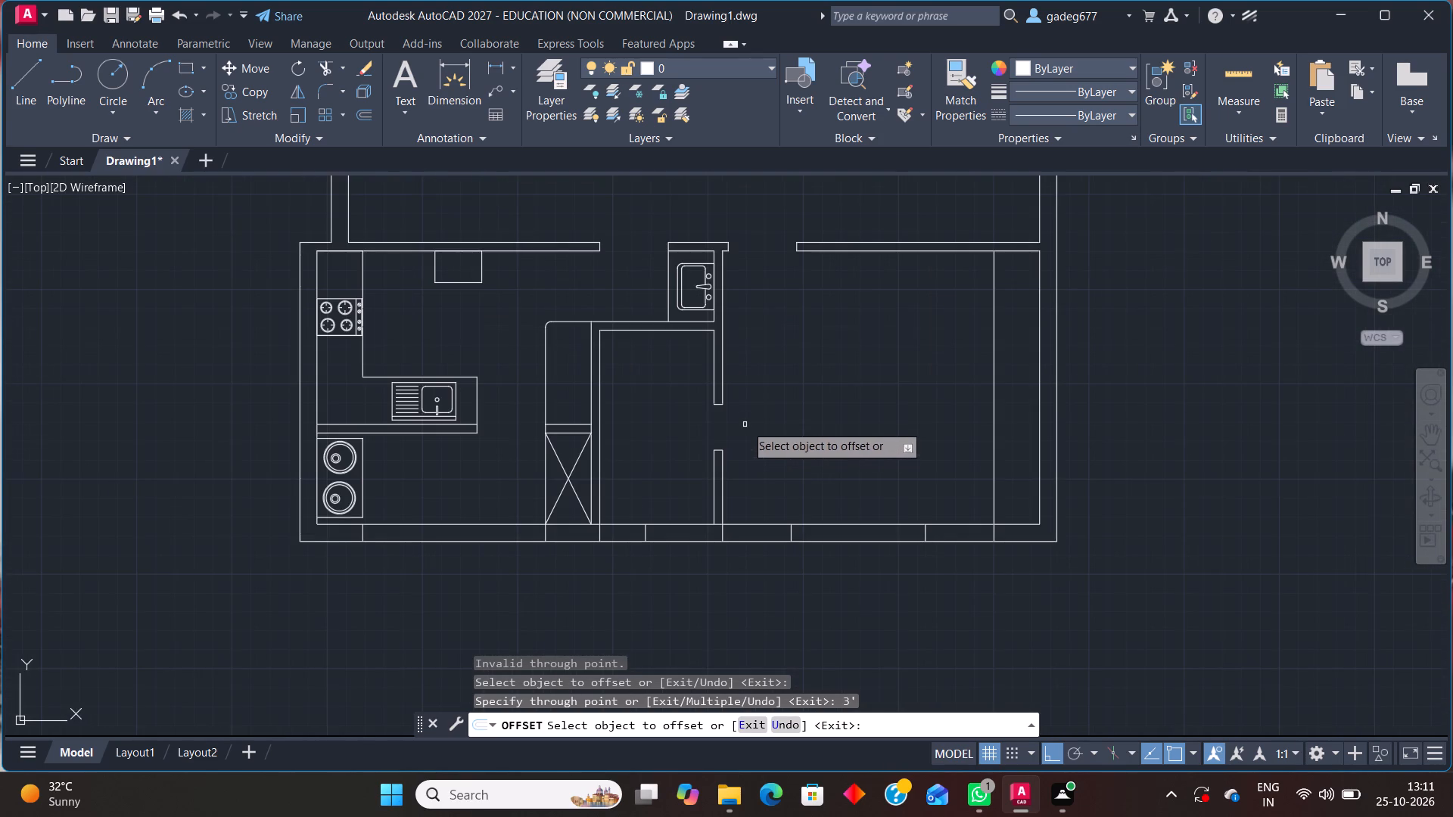
{"action": "scroll", "coordinate": [758, 417], "scroll_direction": "up", "scroll_amount": 1}
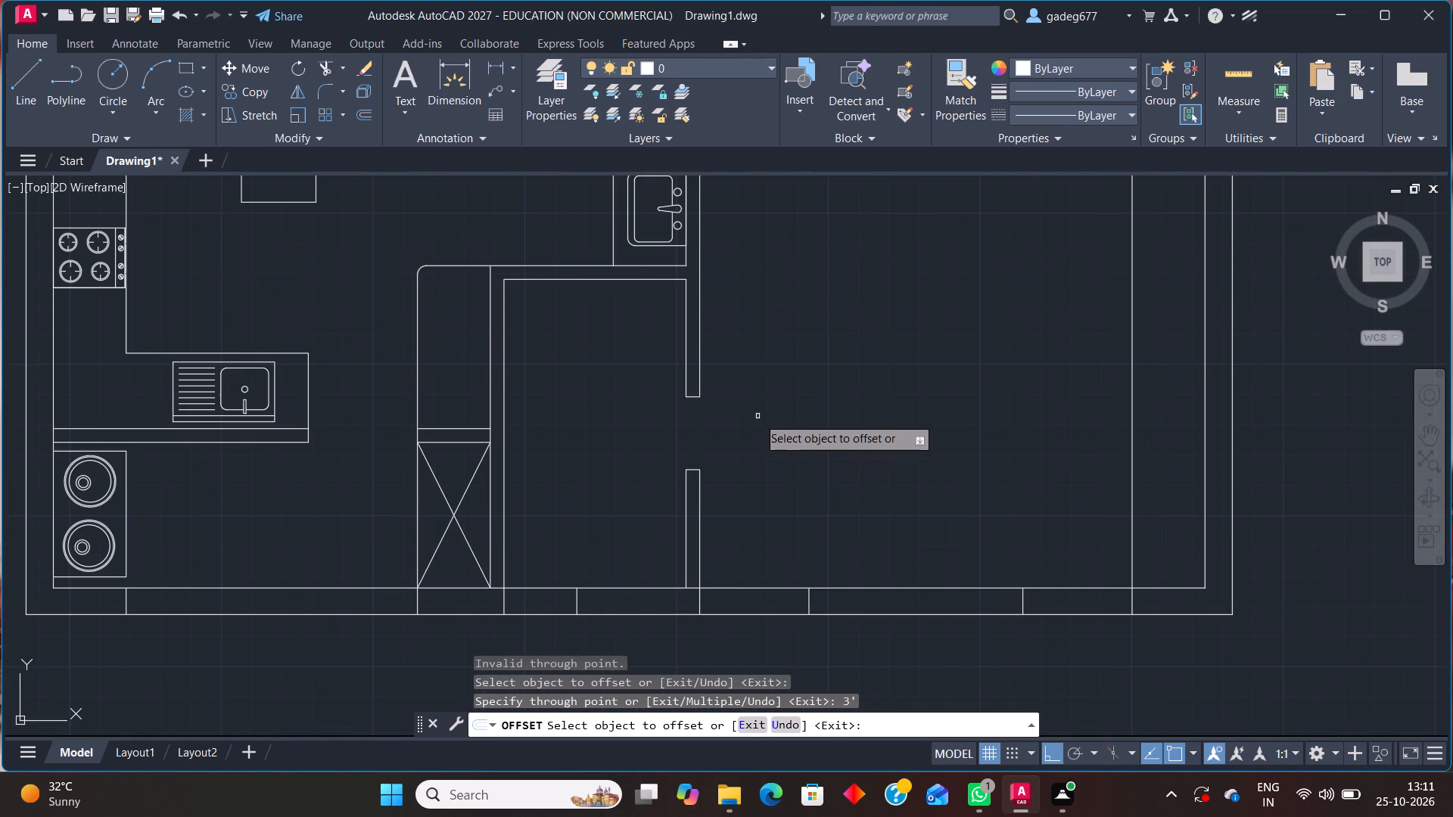
{"action": "key", "text": "Escape"}
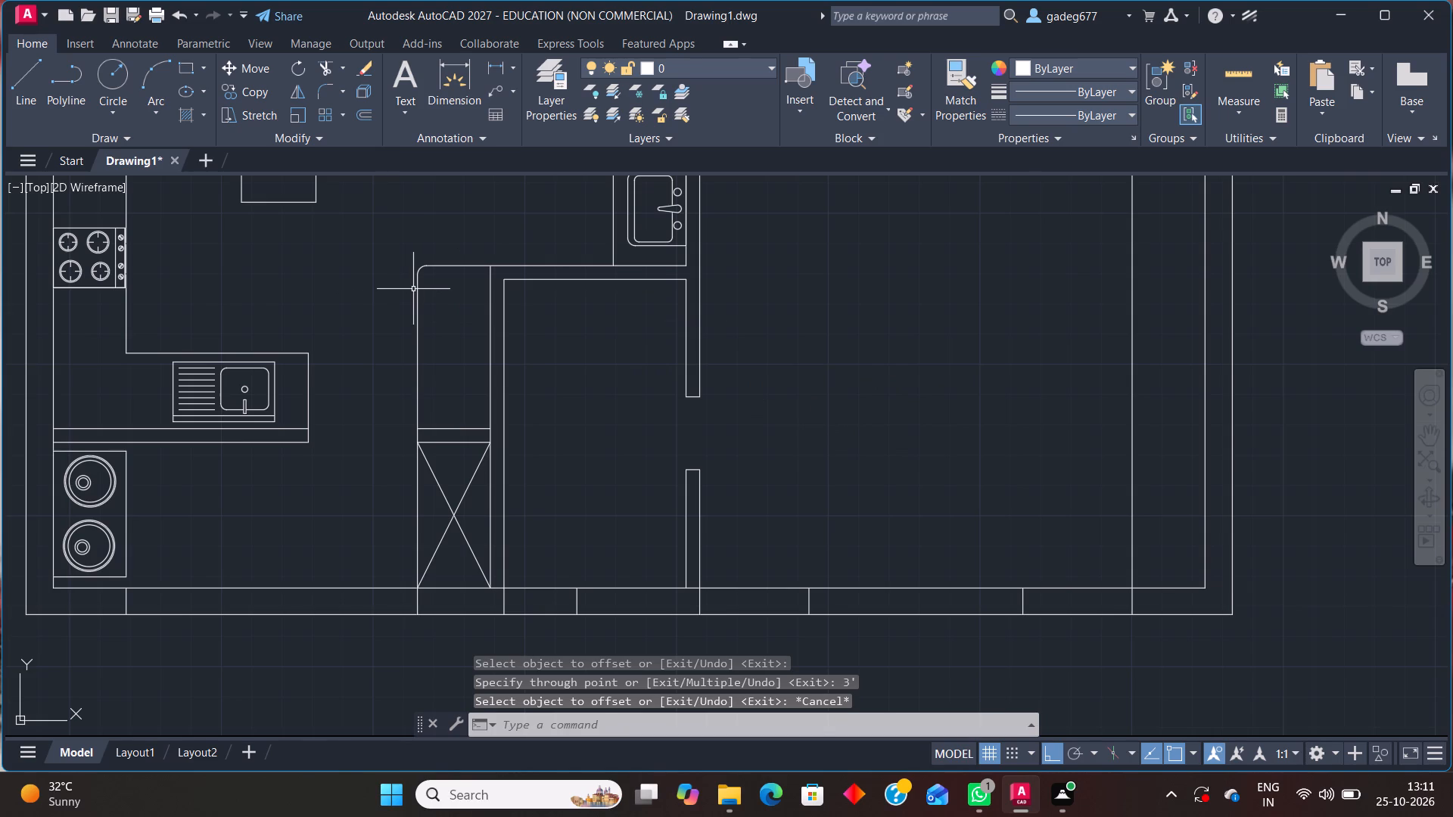
Open DesignCenter and preview double-bed blocks from the beds drawing, including A$C6F88741C, A$C751A63F1, A$C793B20D3, A$C7BDD1693 and CAMKING1.
{"action": "key", "text": "ctrl+2"}
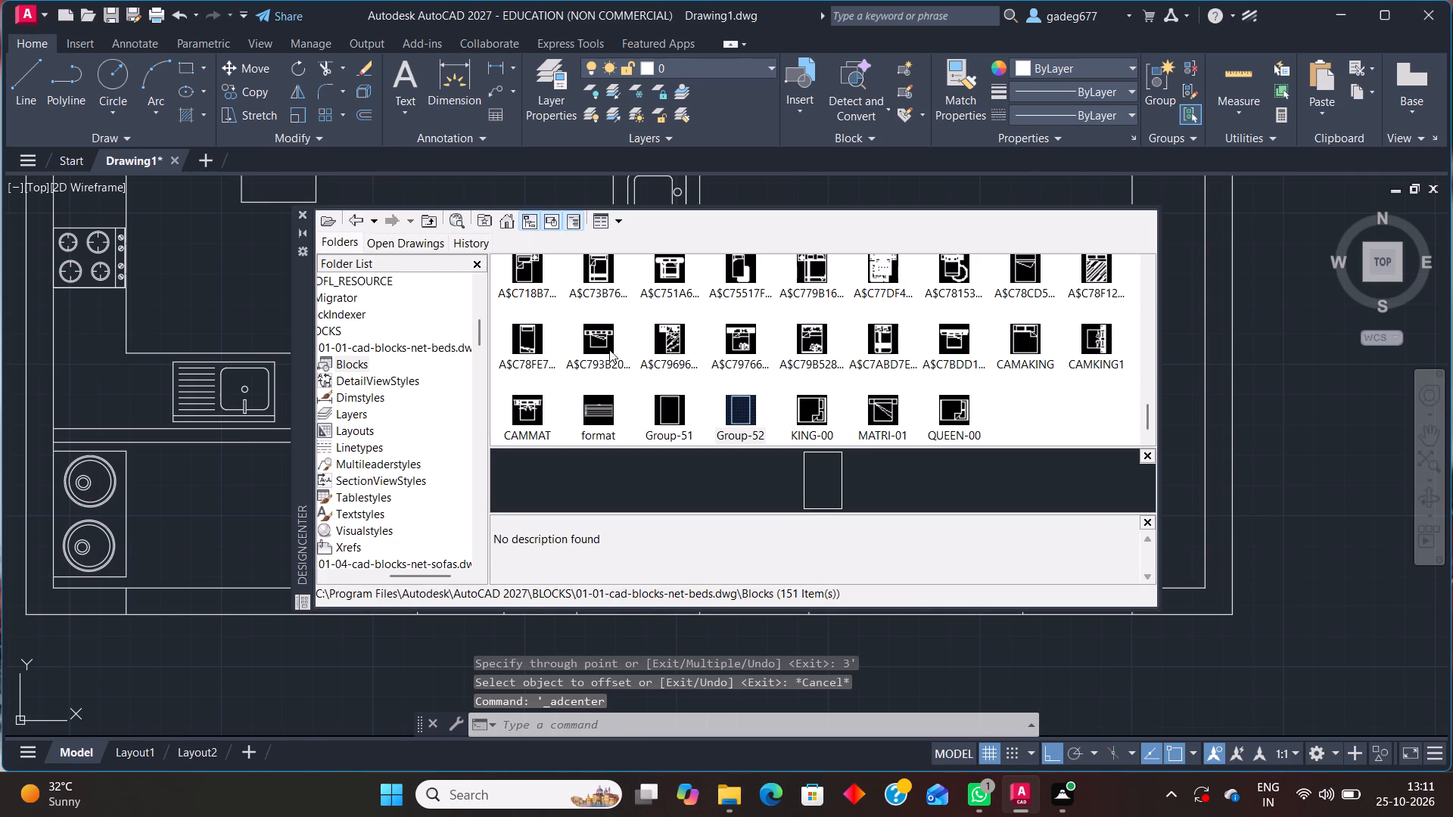
{"action": "scroll", "coordinate": [621, 345], "scroll_direction": "up", "scroll_amount": 1}
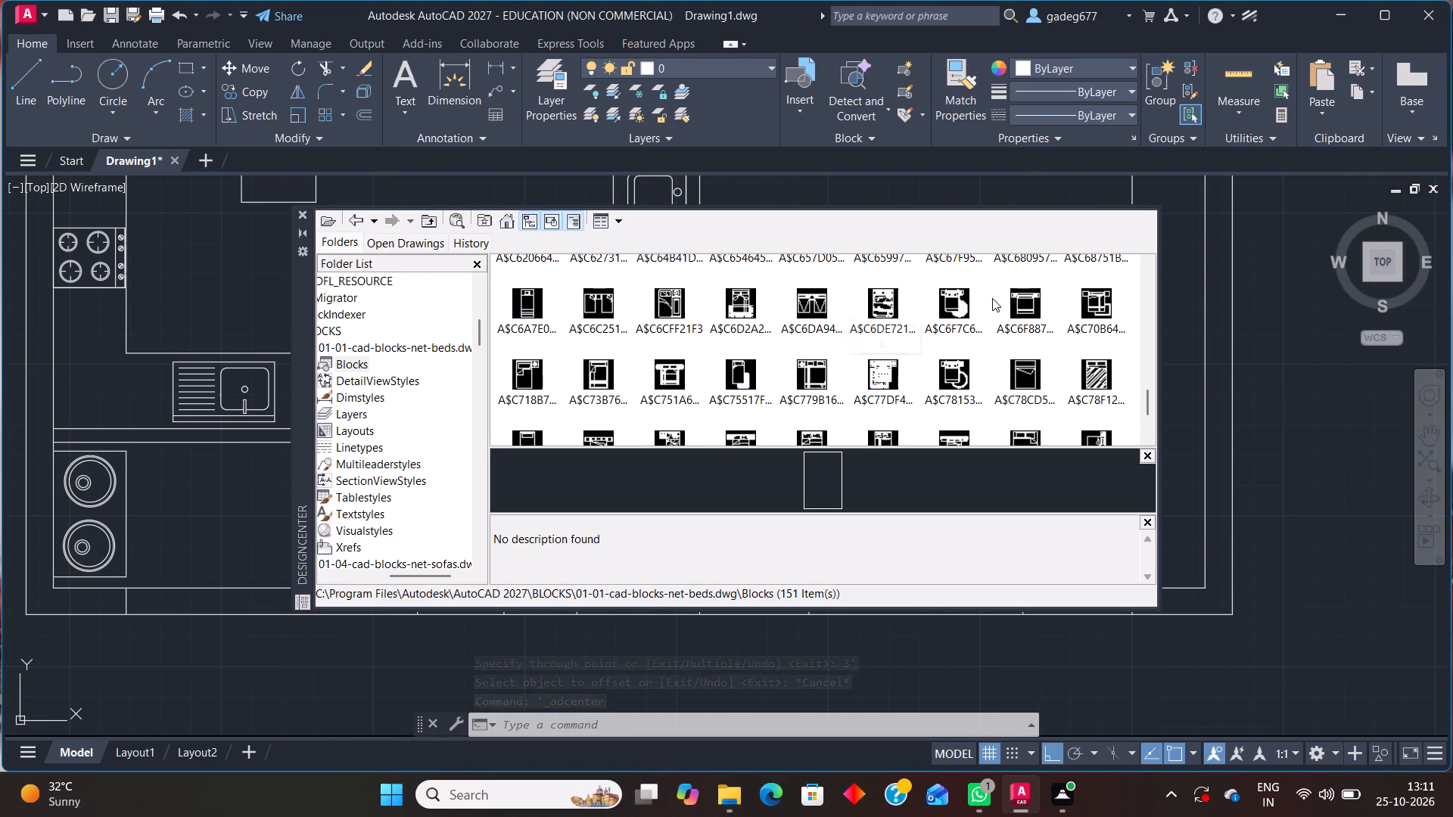
{"action": "double_click", "coordinate": [1028, 302]}
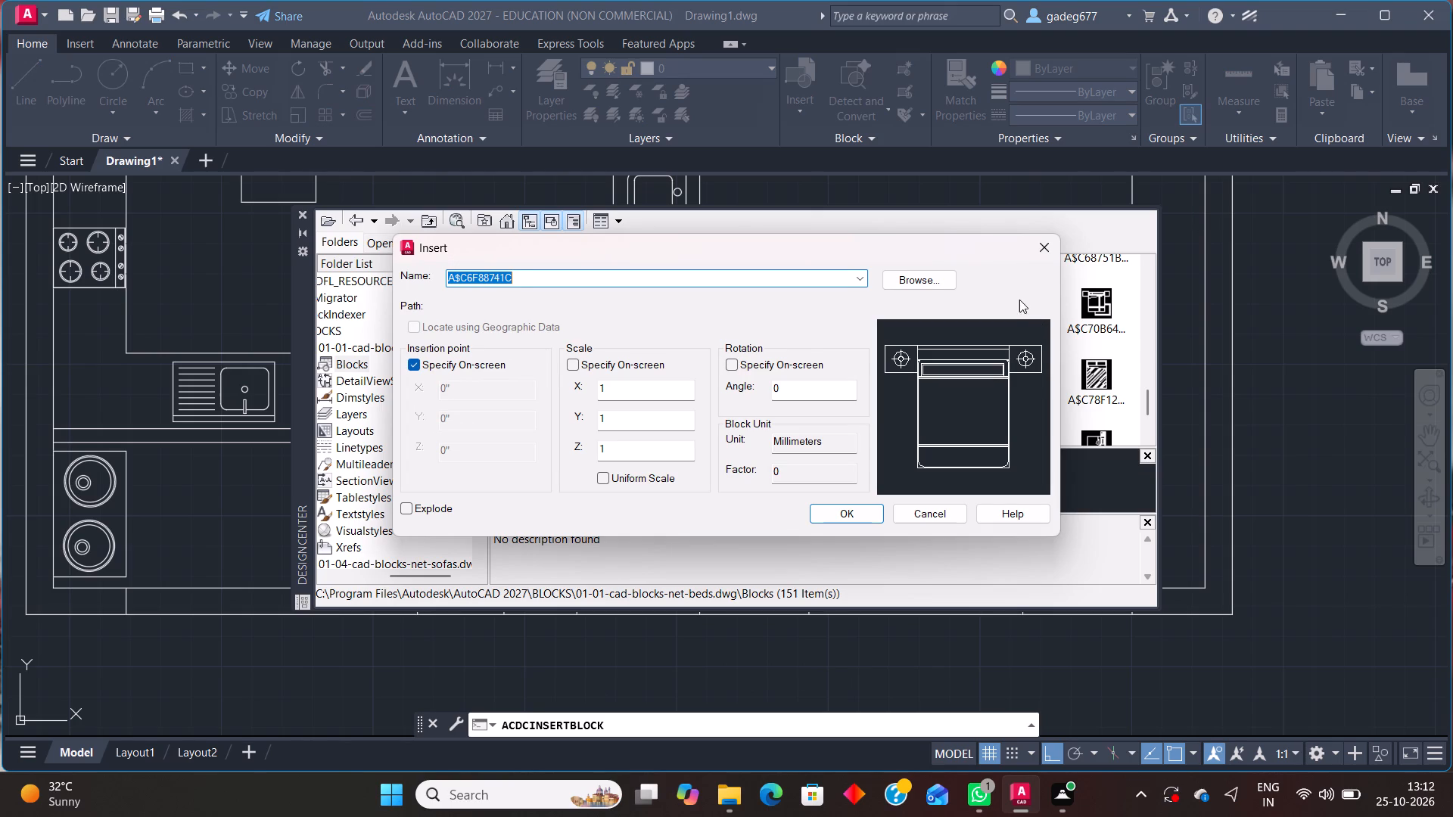
{"action": "left_click", "coordinate": [1047, 250]}
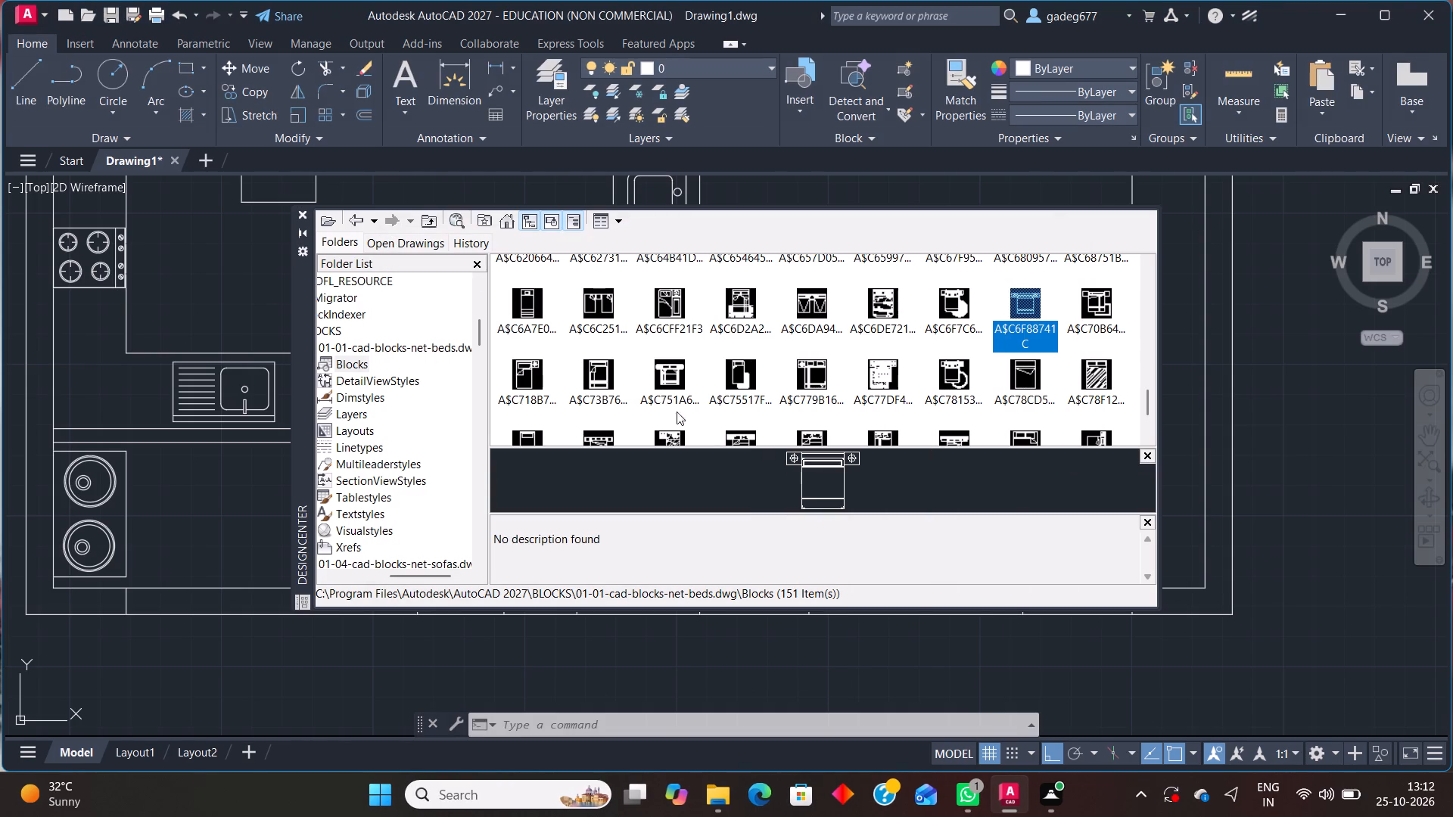
{"action": "double_click", "coordinate": [670, 386]}
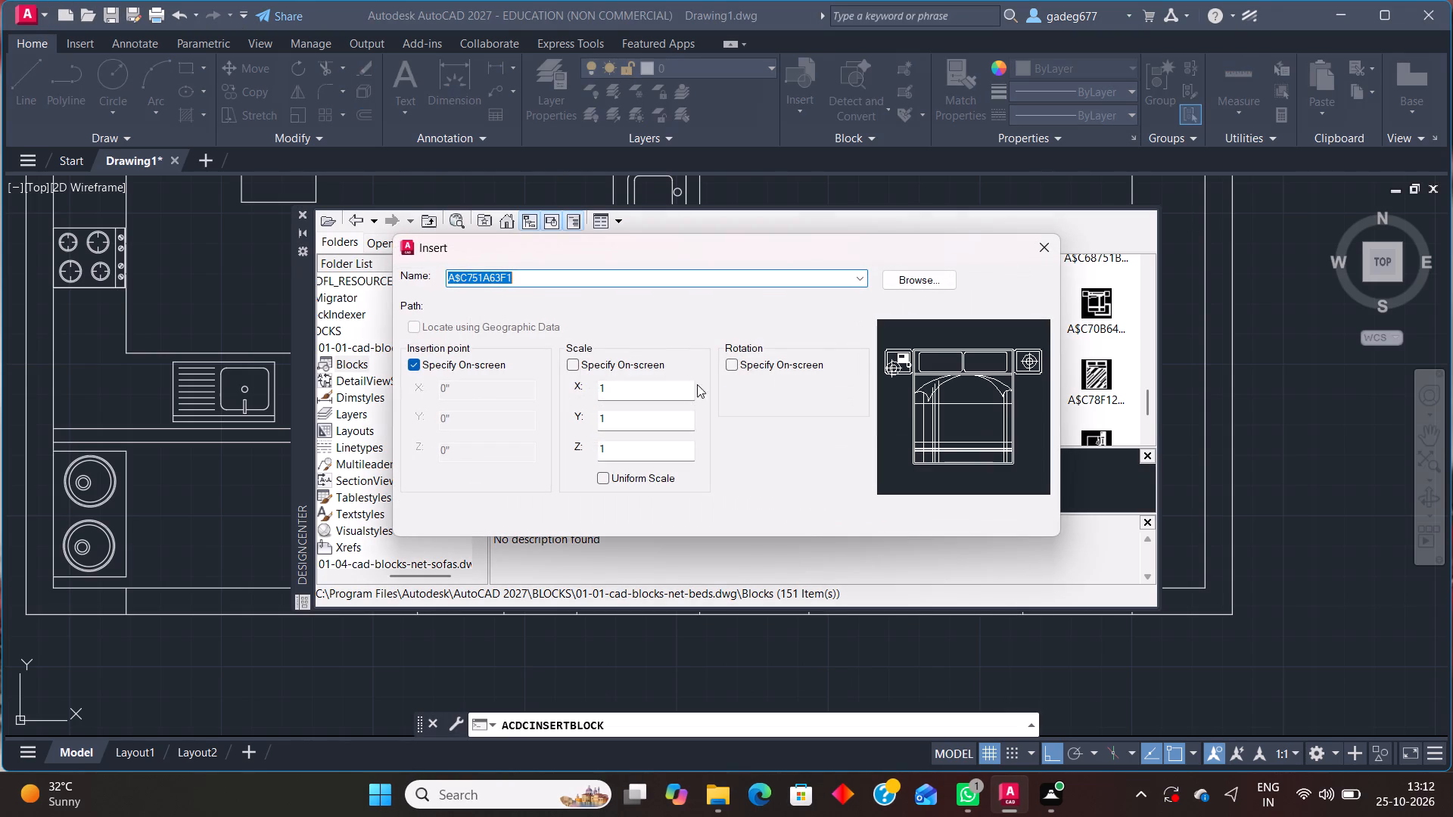
{"action": "left_click", "coordinate": [1036, 252]}
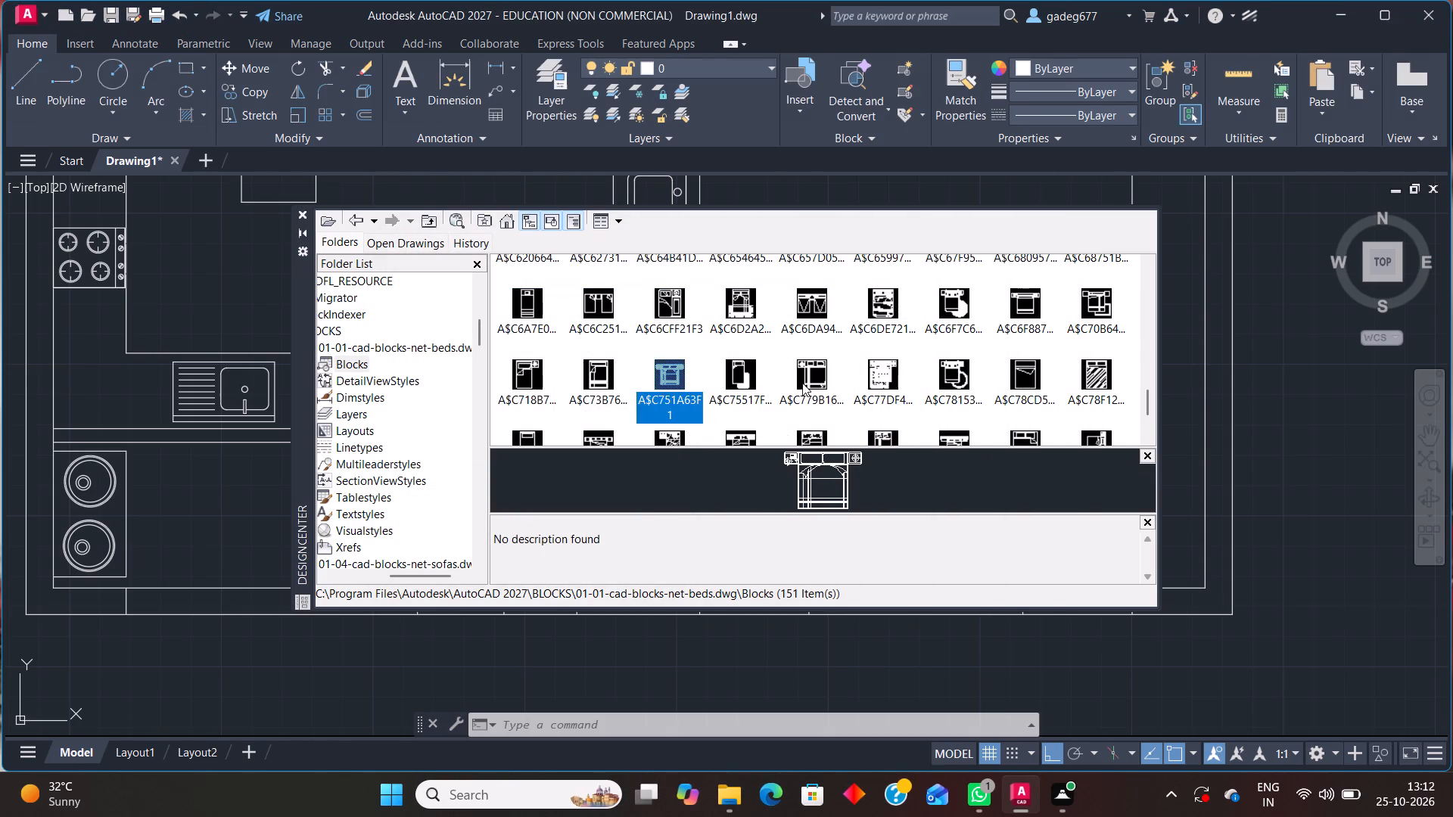
{"action": "scroll", "coordinate": [802, 383], "scroll_direction": "down", "scroll_amount": 1}
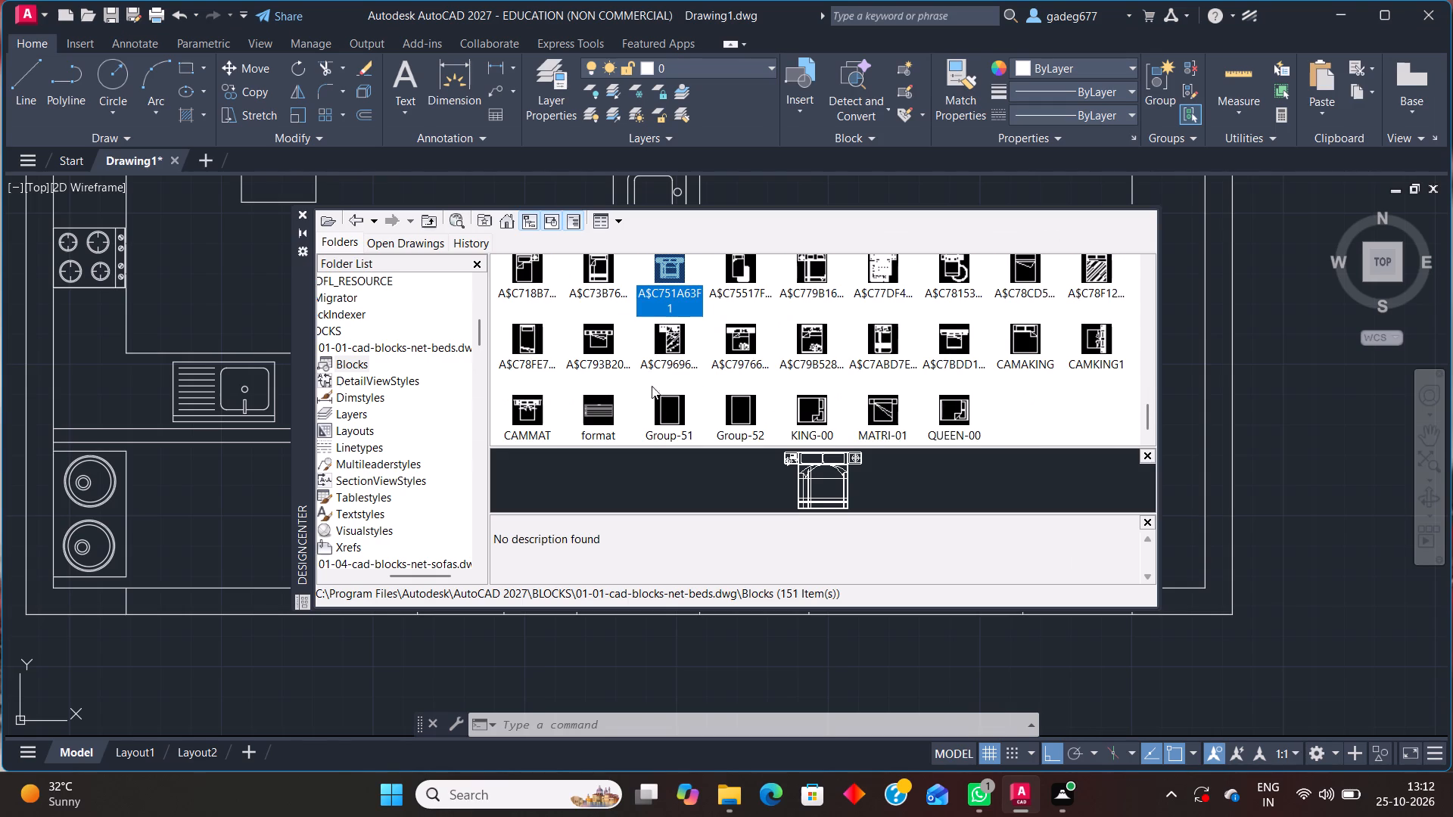
{"action": "double_click", "coordinate": [593, 345]}
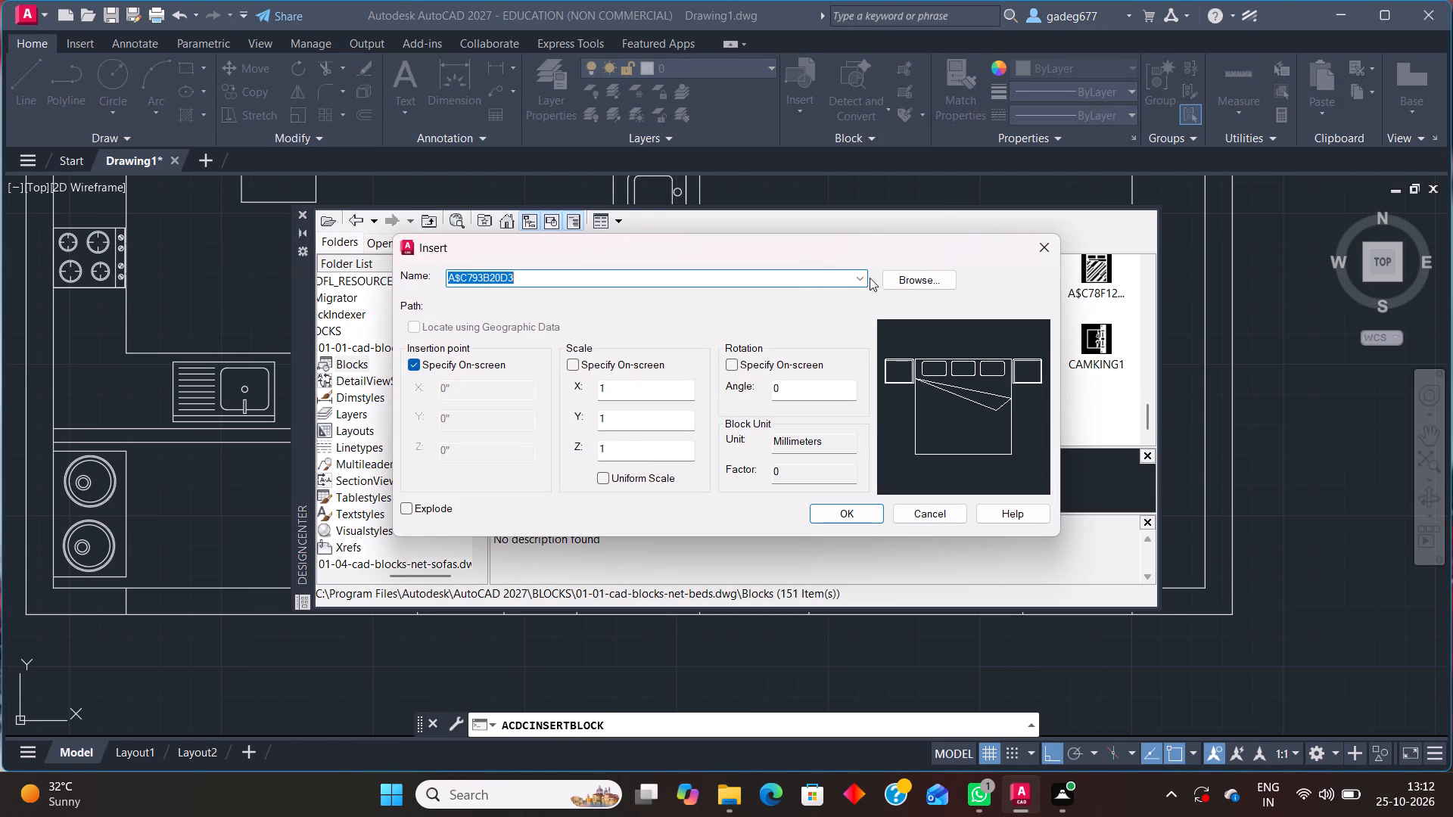
{"action": "left_click", "coordinate": [1050, 238]}
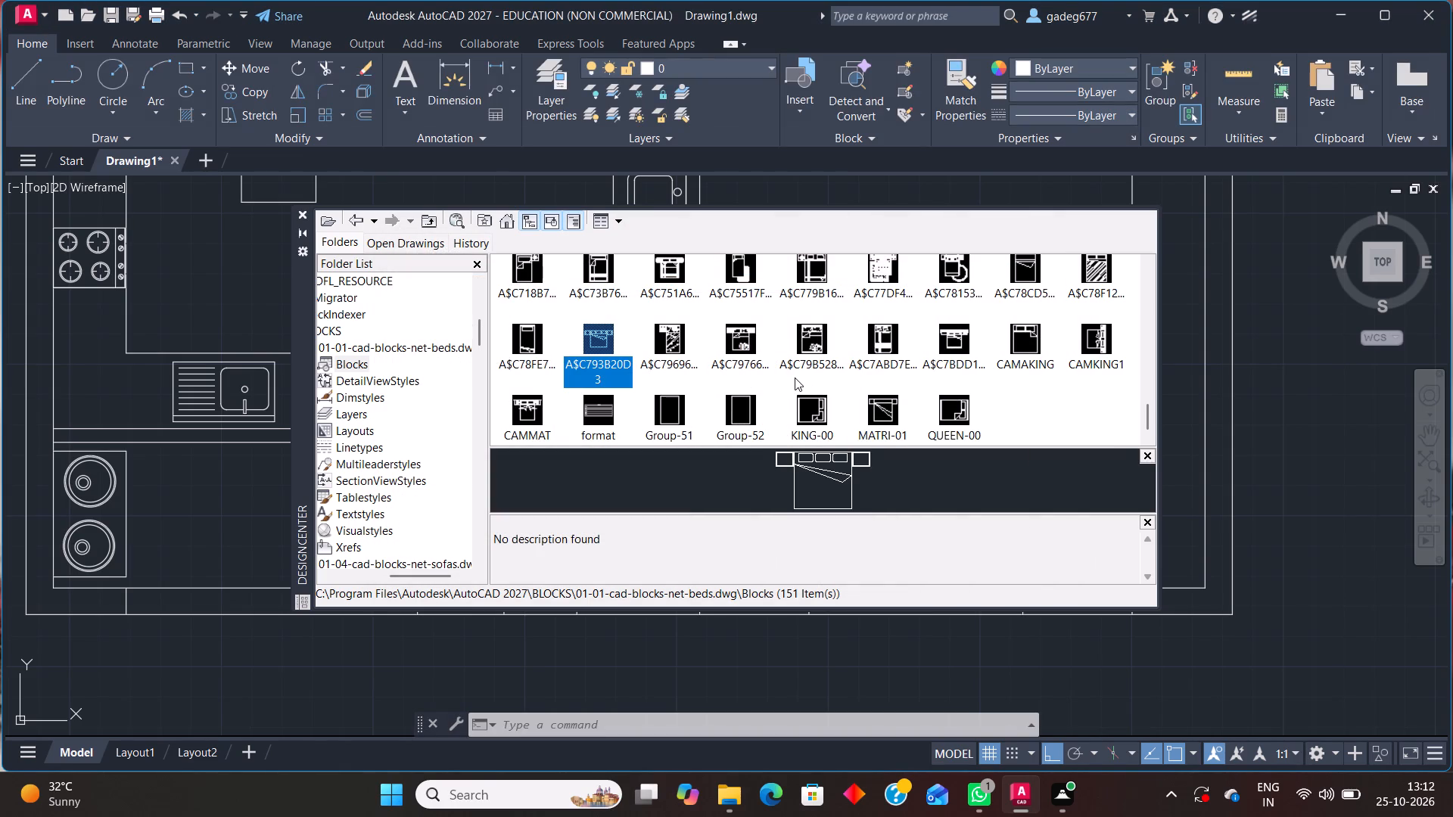
{"action": "left_click", "coordinate": [750, 307]}
{"action": "left_click", "coordinate": [739, 352]}
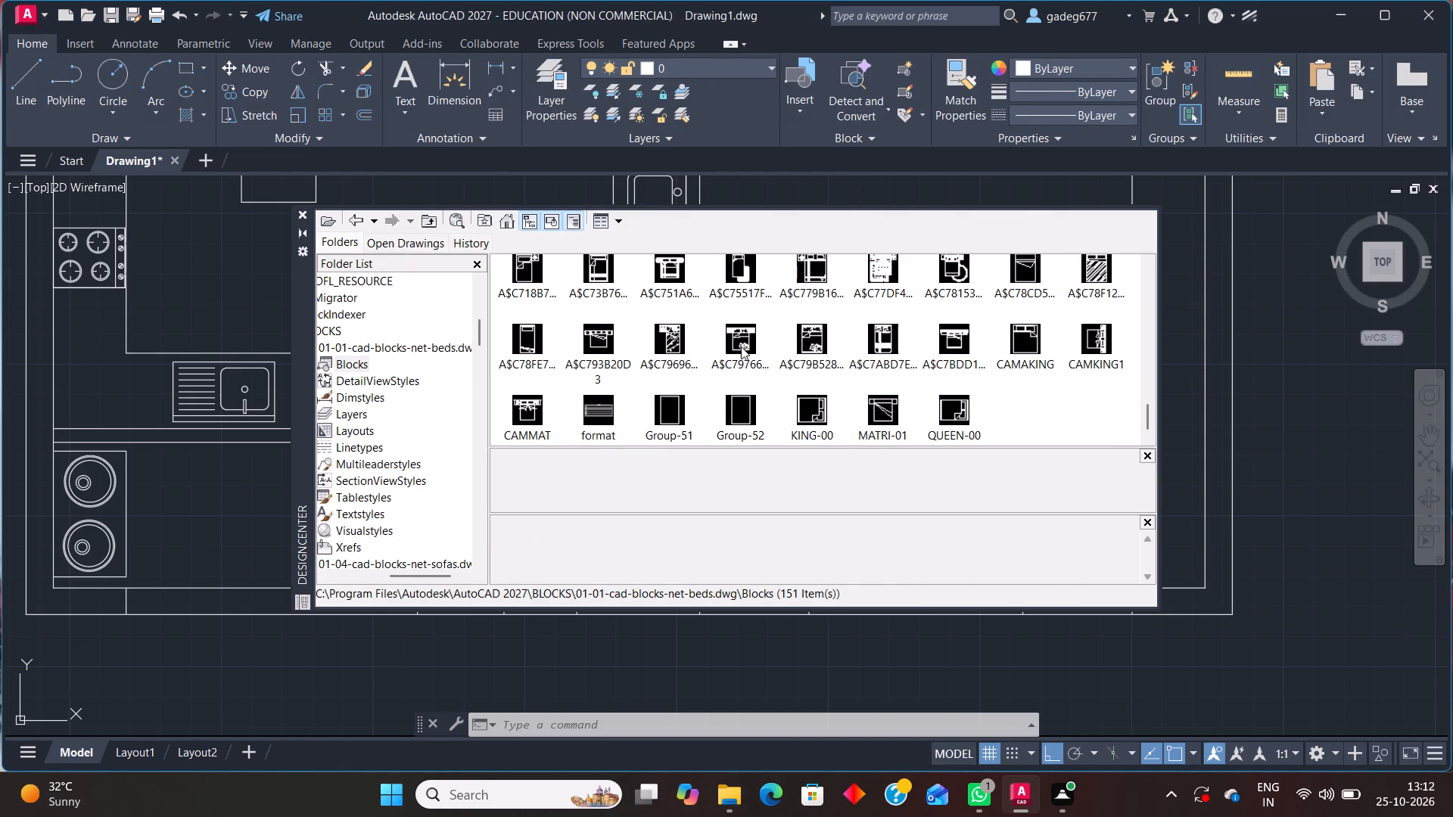
{"action": "left_click", "coordinate": [741, 346]}
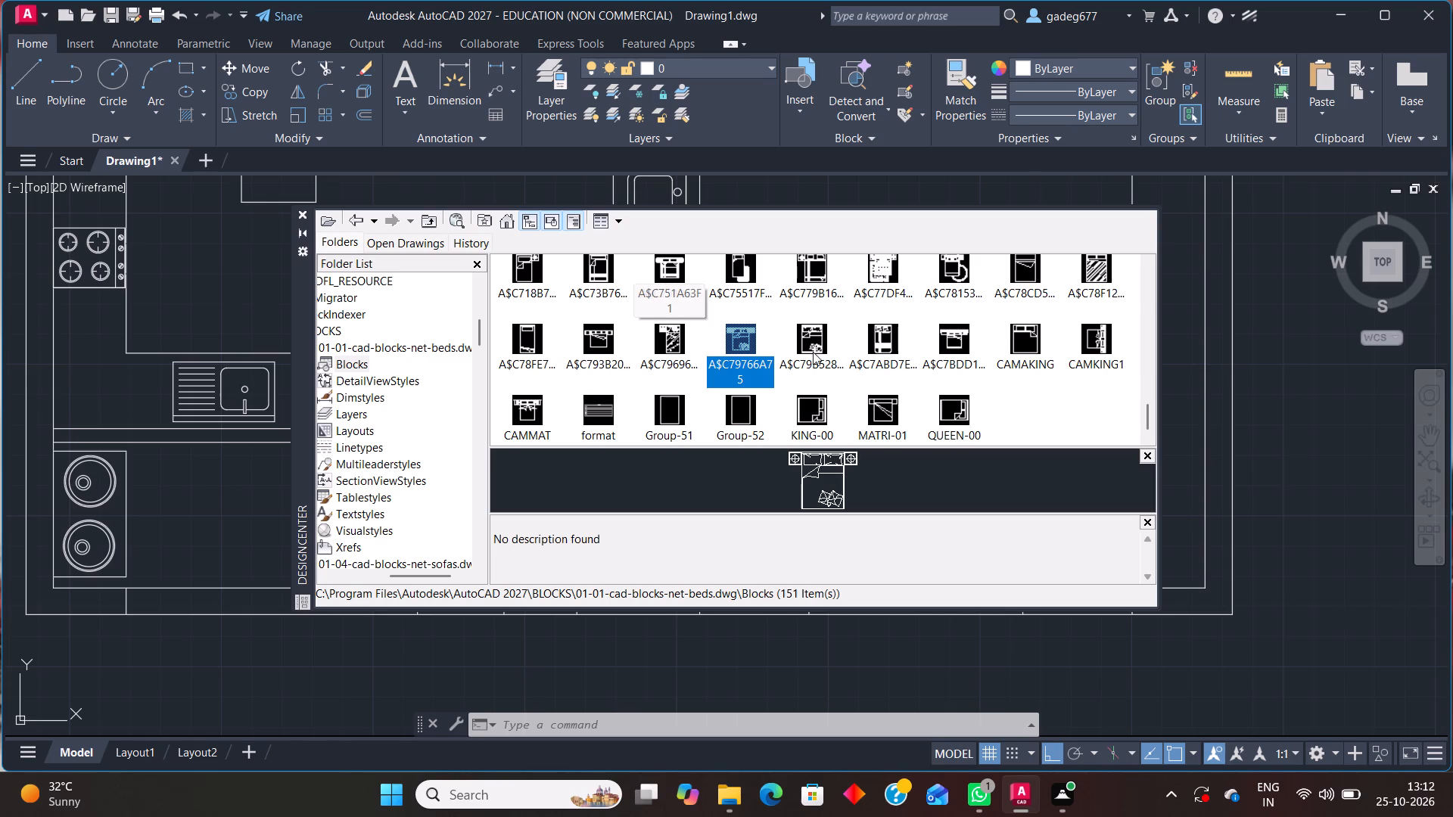
{"action": "double_click", "coordinate": [941, 350]}
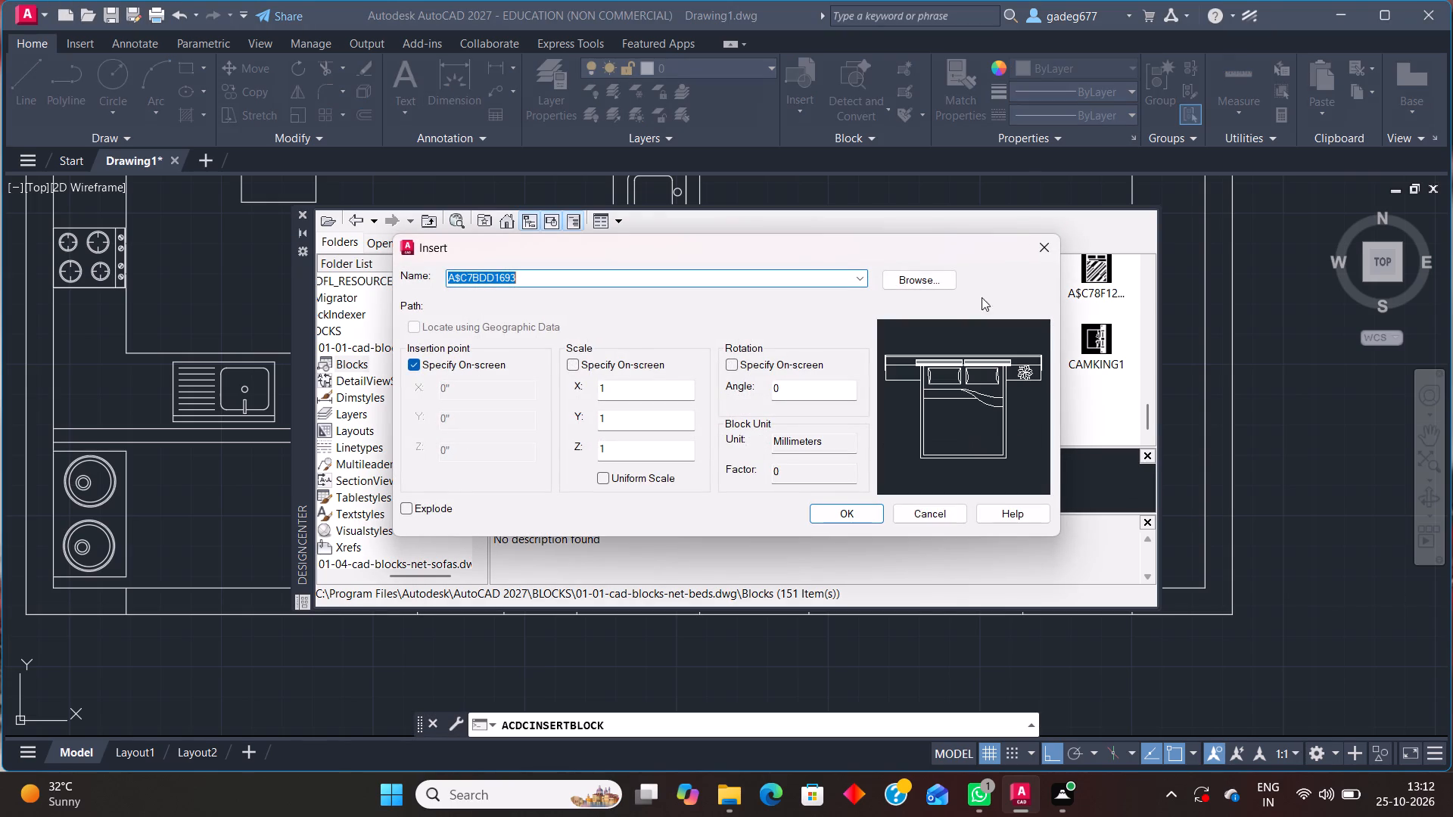
{"action": "left_click", "coordinate": [1039, 242]}
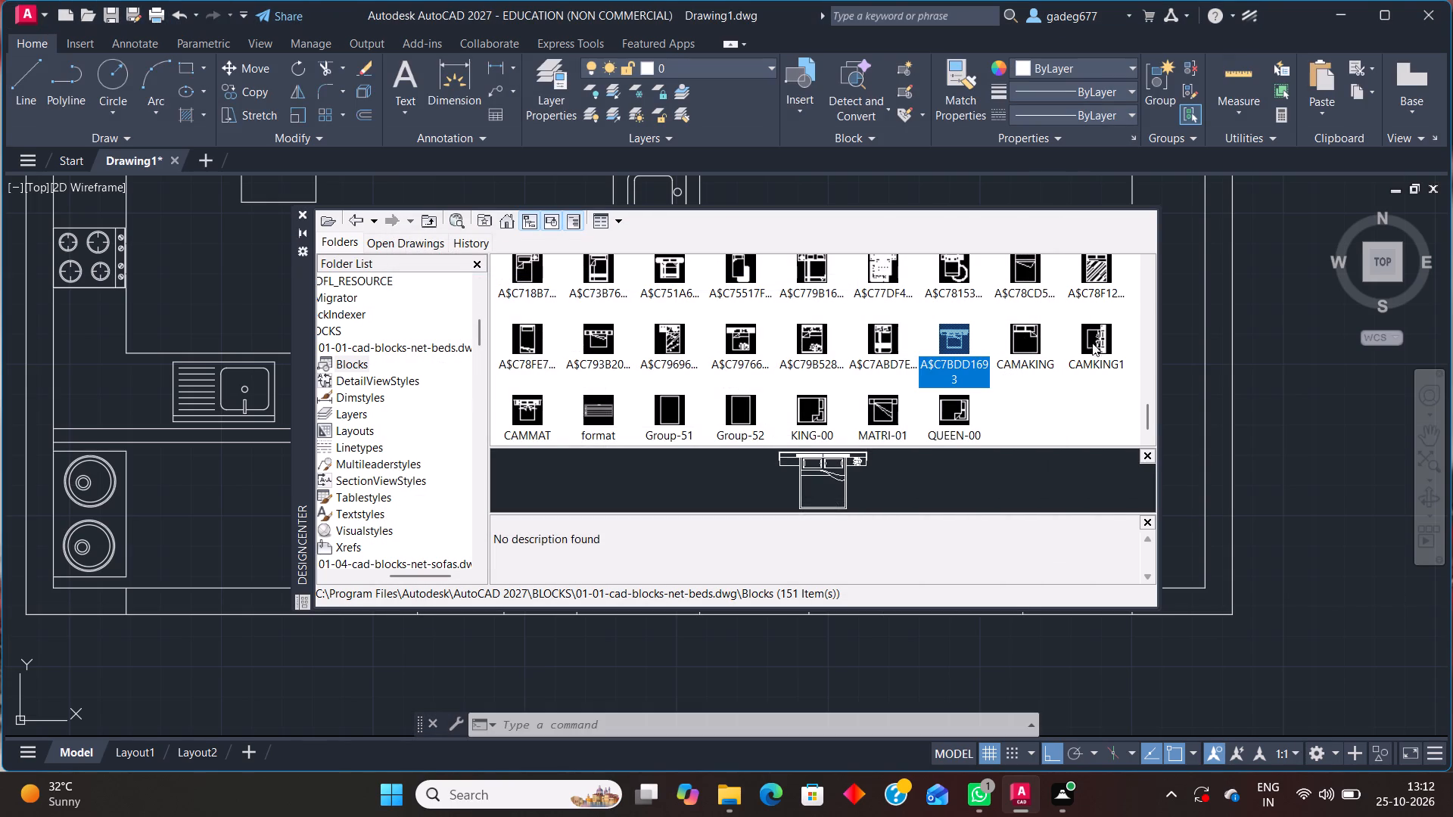
{"action": "double_click", "coordinate": [1100, 343]}
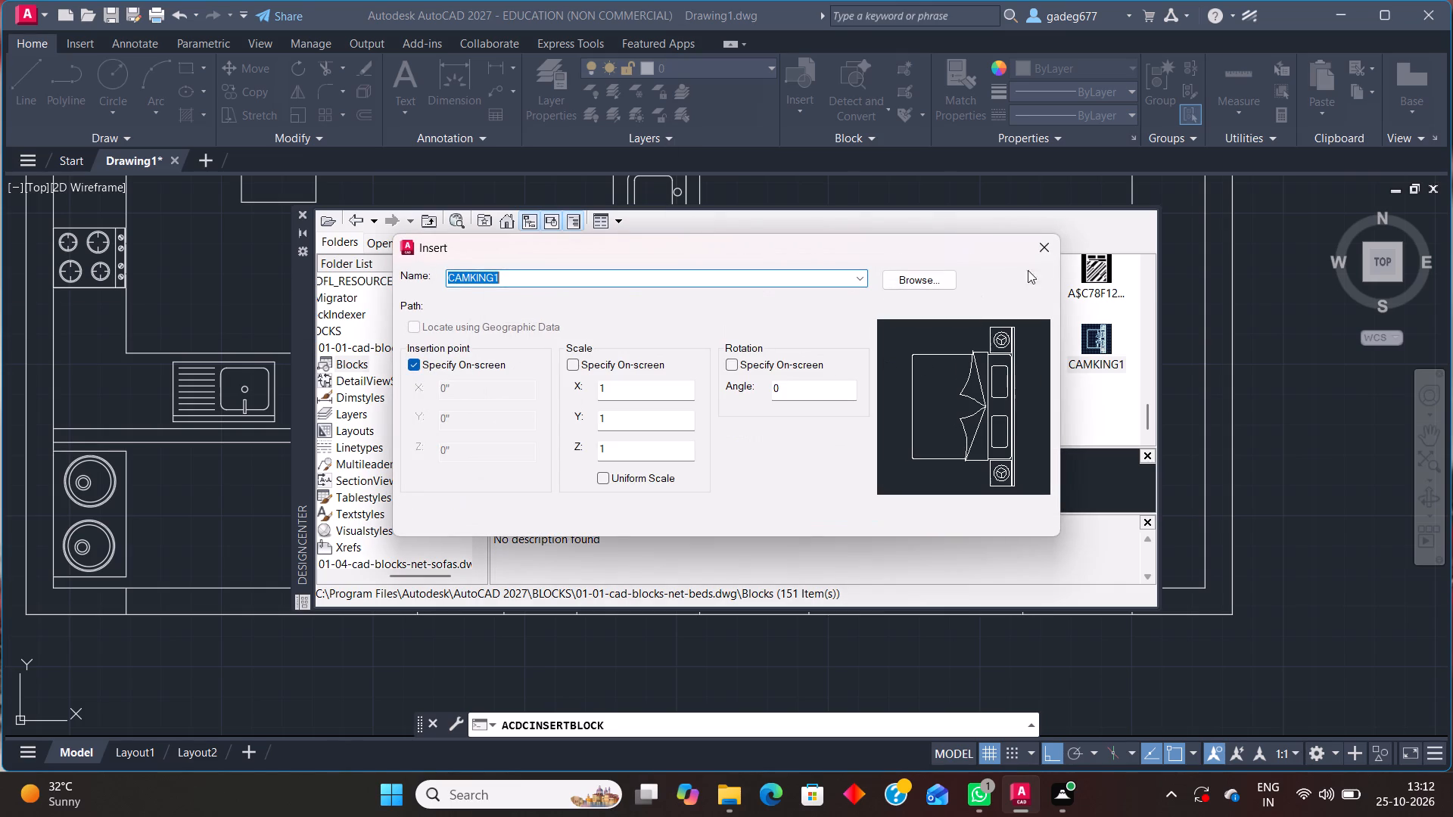
{"action": "left_click", "coordinate": [1037, 253]}
Compare further bed blocks in the beds drawing, including MATRI-01, QUEEN-00, KING-00, CAMMAT, A$C3C860BBA and A$C40EB42FC.
{"action": "left_click", "coordinate": [863, 414]}
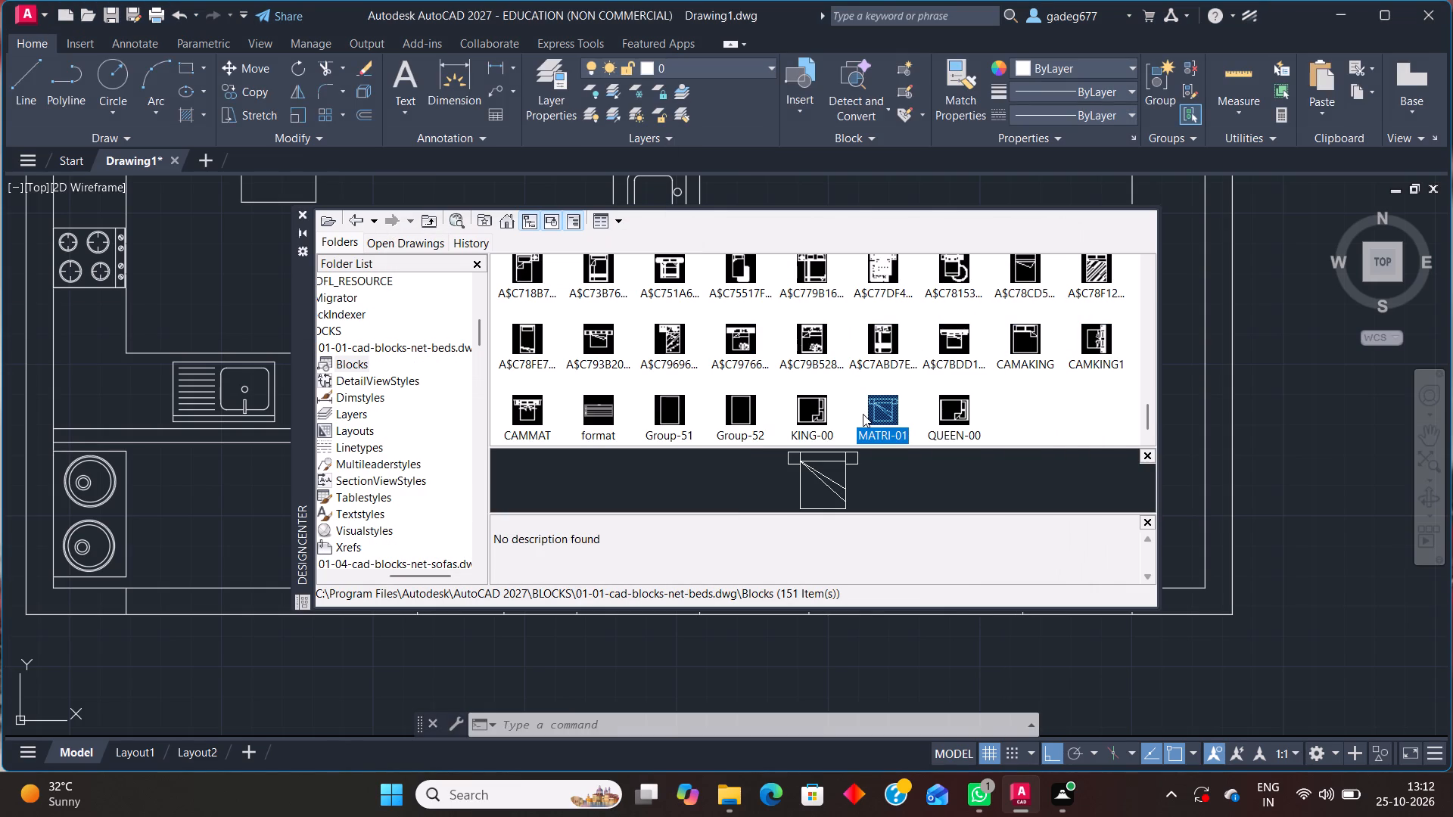
{"action": "left_click", "coordinate": [960, 399]}
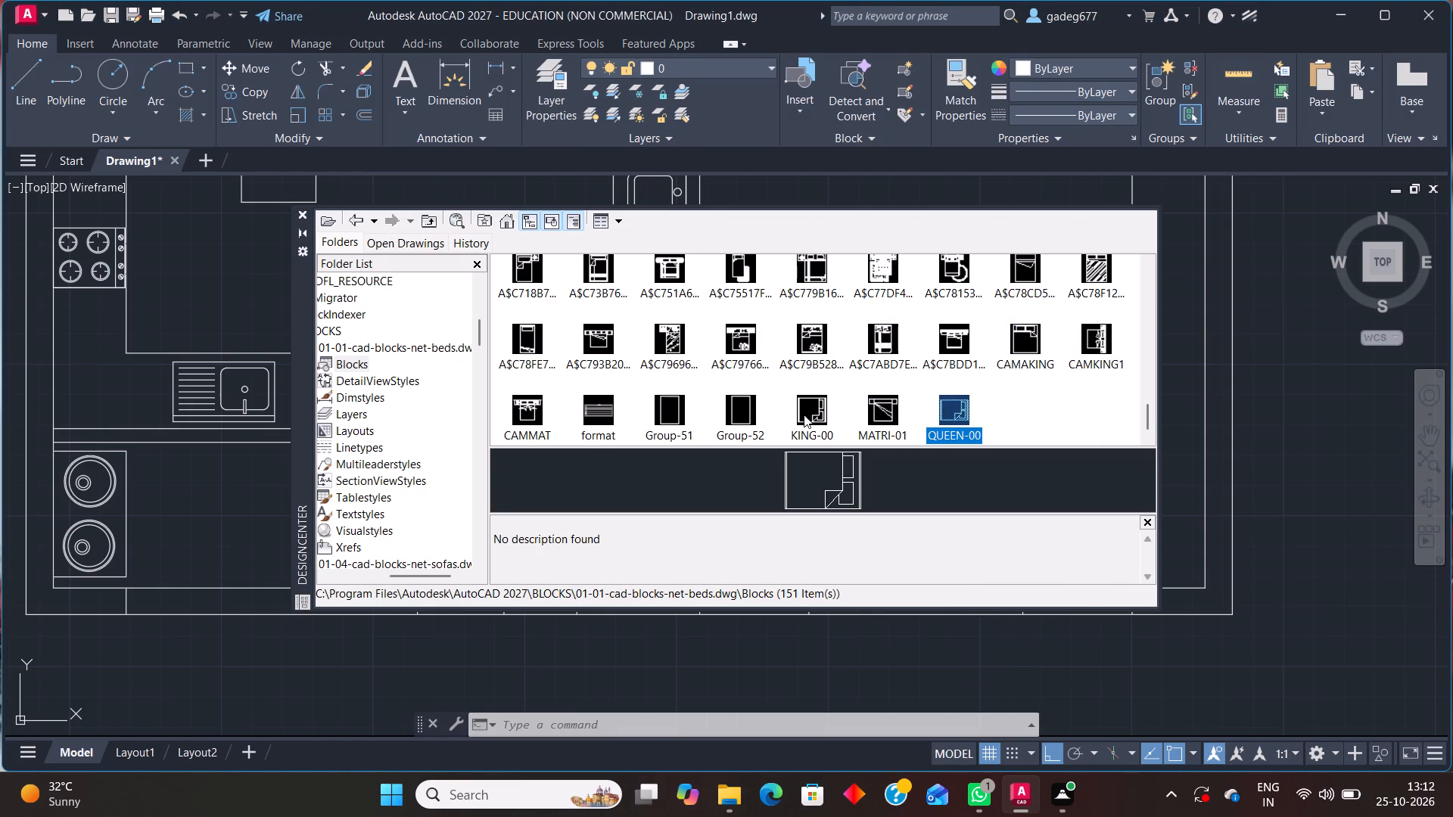
{"action": "left_click", "coordinate": [804, 415]}
{"action": "left_click", "coordinate": [740, 414]}
{"action": "left_click", "coordinate": [515, 420]}
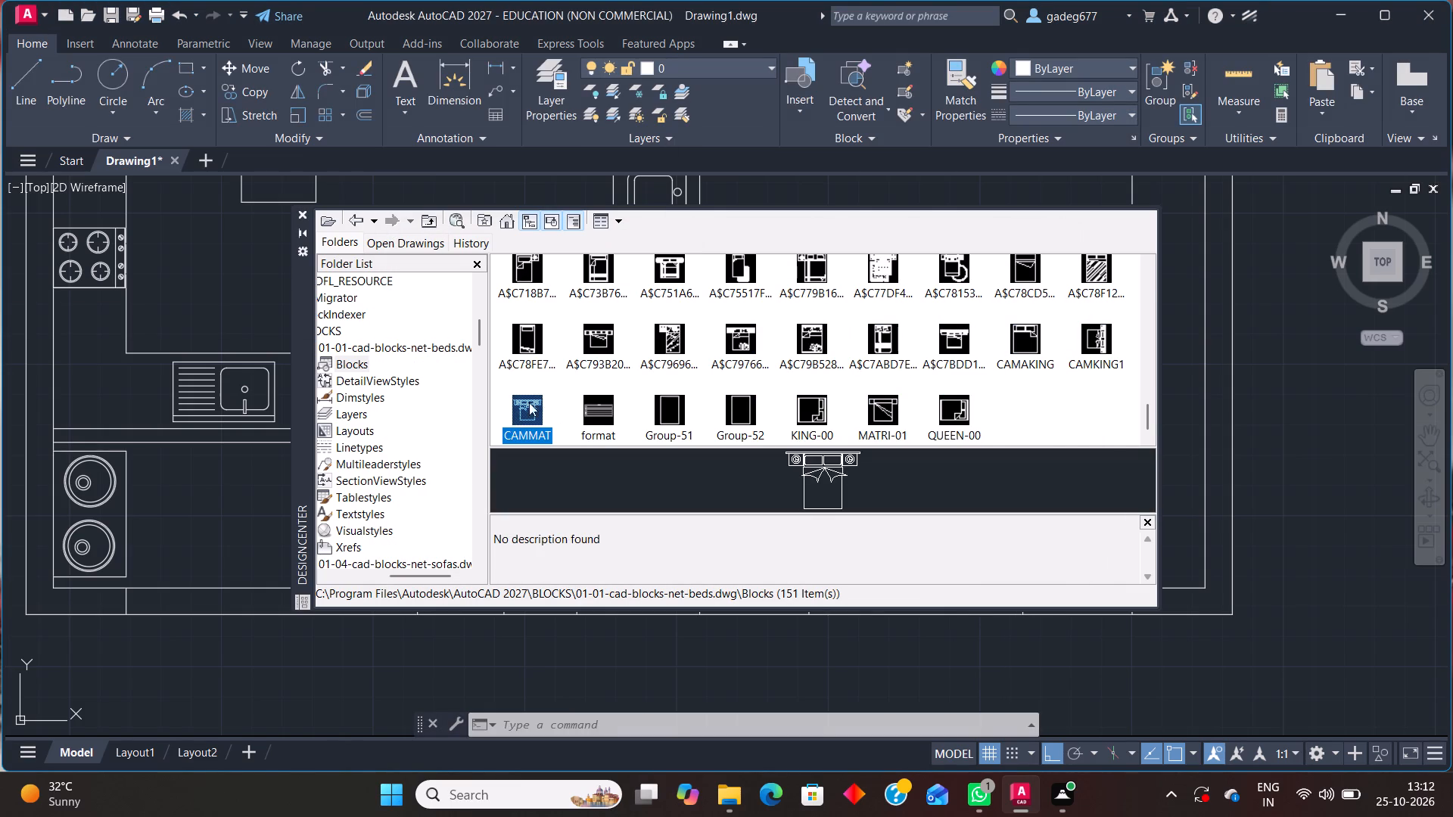
{"action": "left_click", "coordinate": [676, 334]}
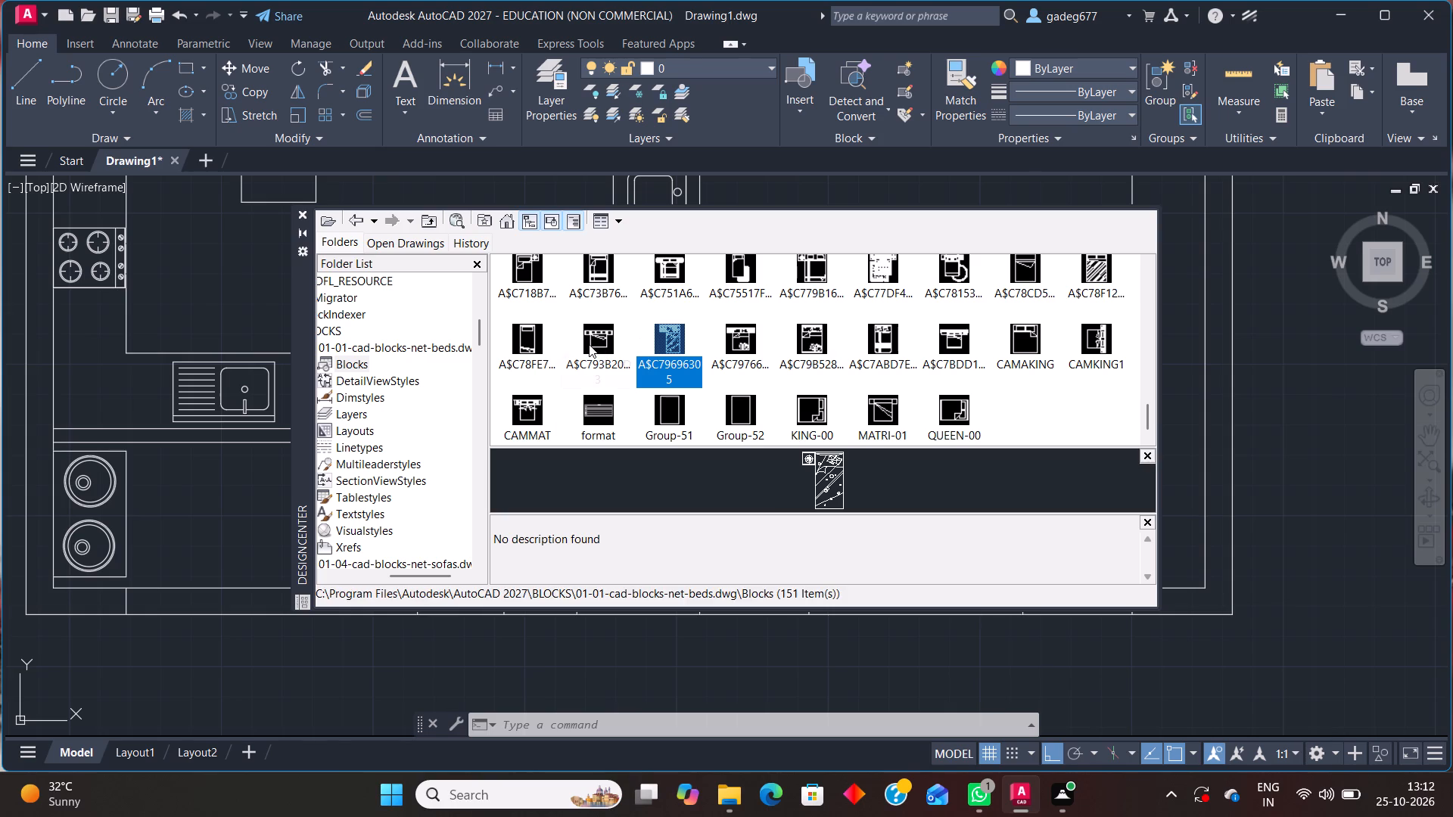
{"action": "left_click", "coordinate": [589, 344]}
{"action": "scroll", "coordinate": [645, 341], "scroll_direction": "up", "scroll_amount": 1}
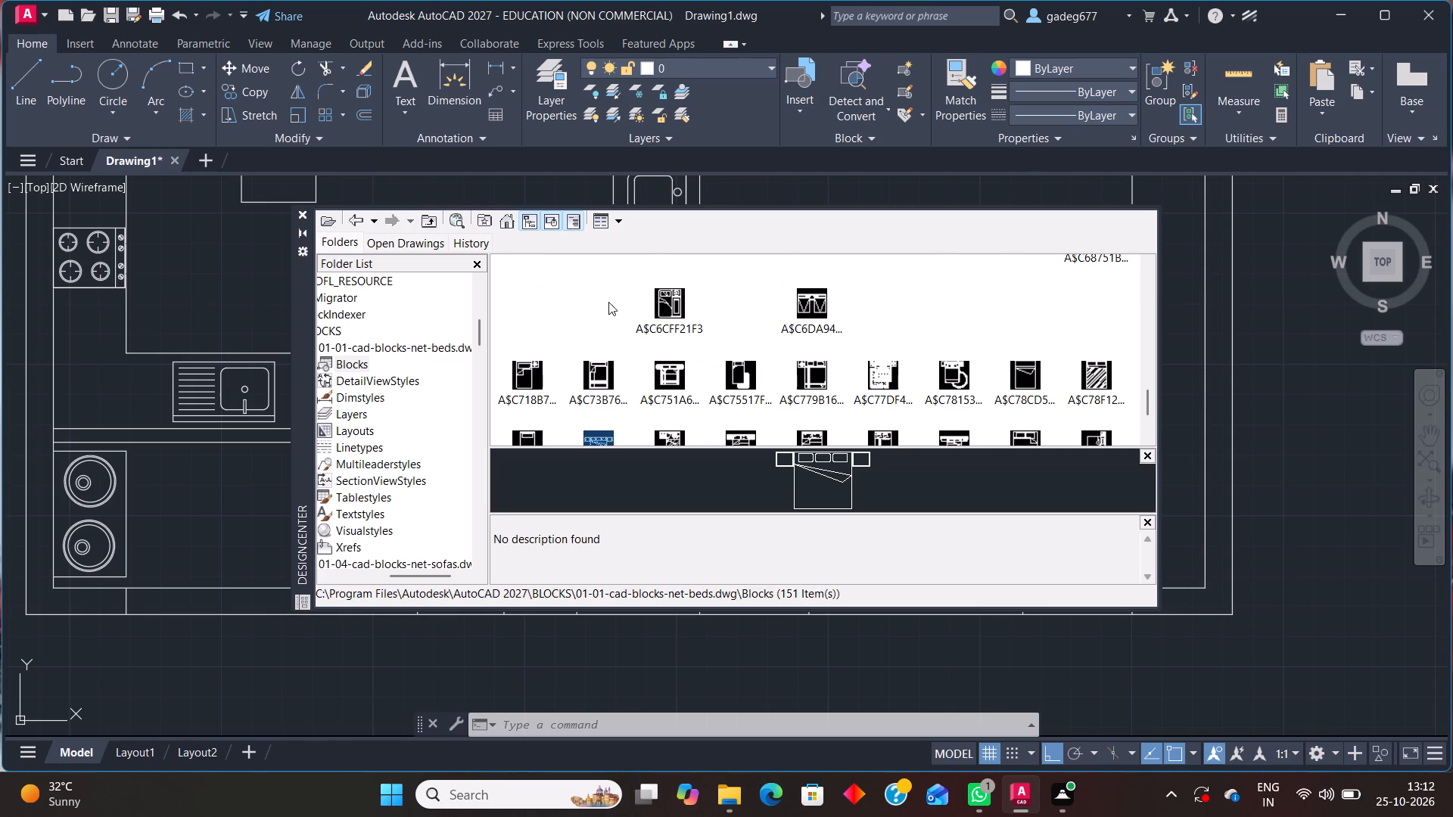
{"action": "scroll", "coordinate": [751, 315], "scroll_direction": "up", "scroll_amount": 1}
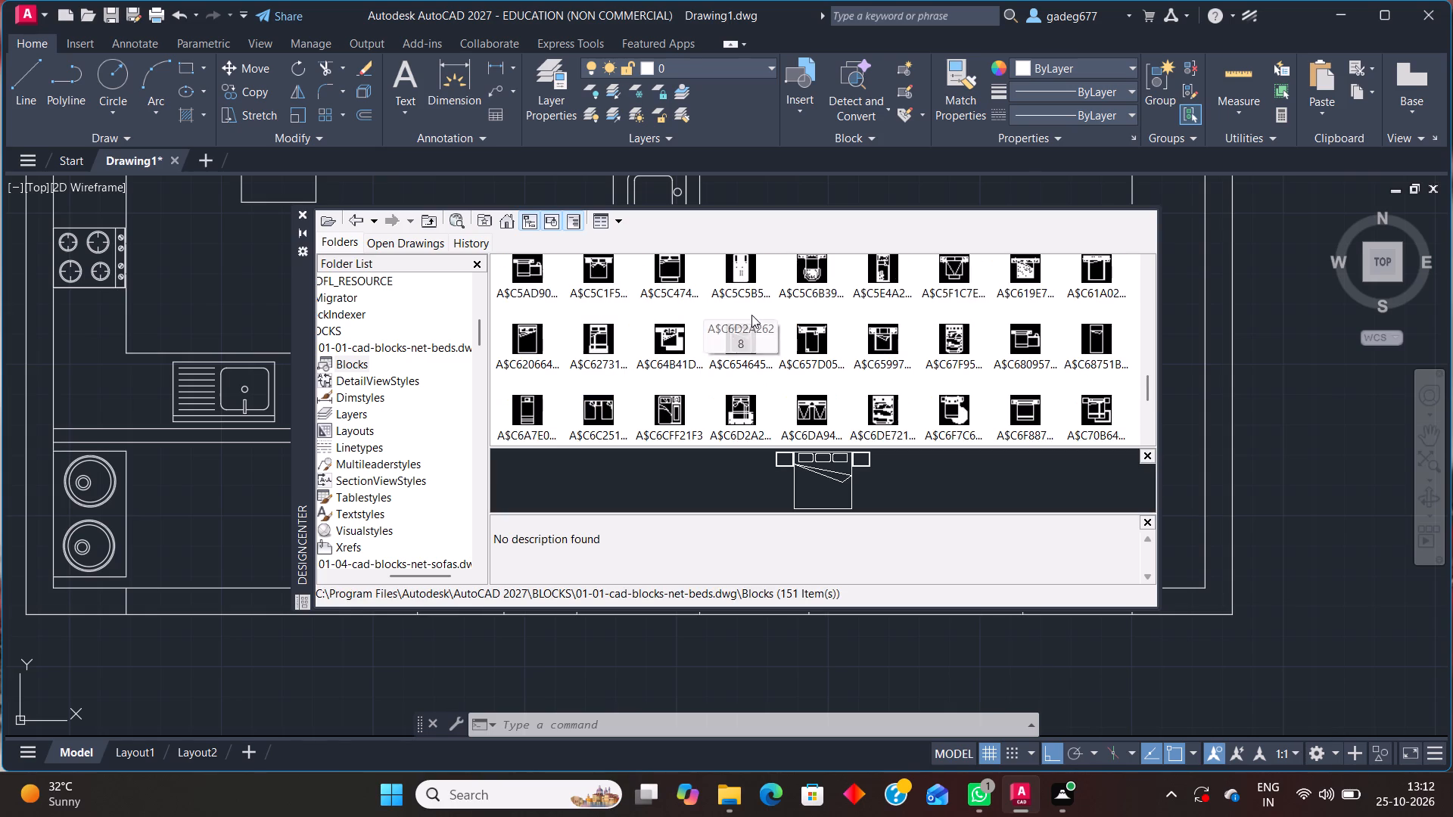
{"action": "scroll", "coordinate": [751, 315], "scroll_direction": "up", "scroll_amount": 3}
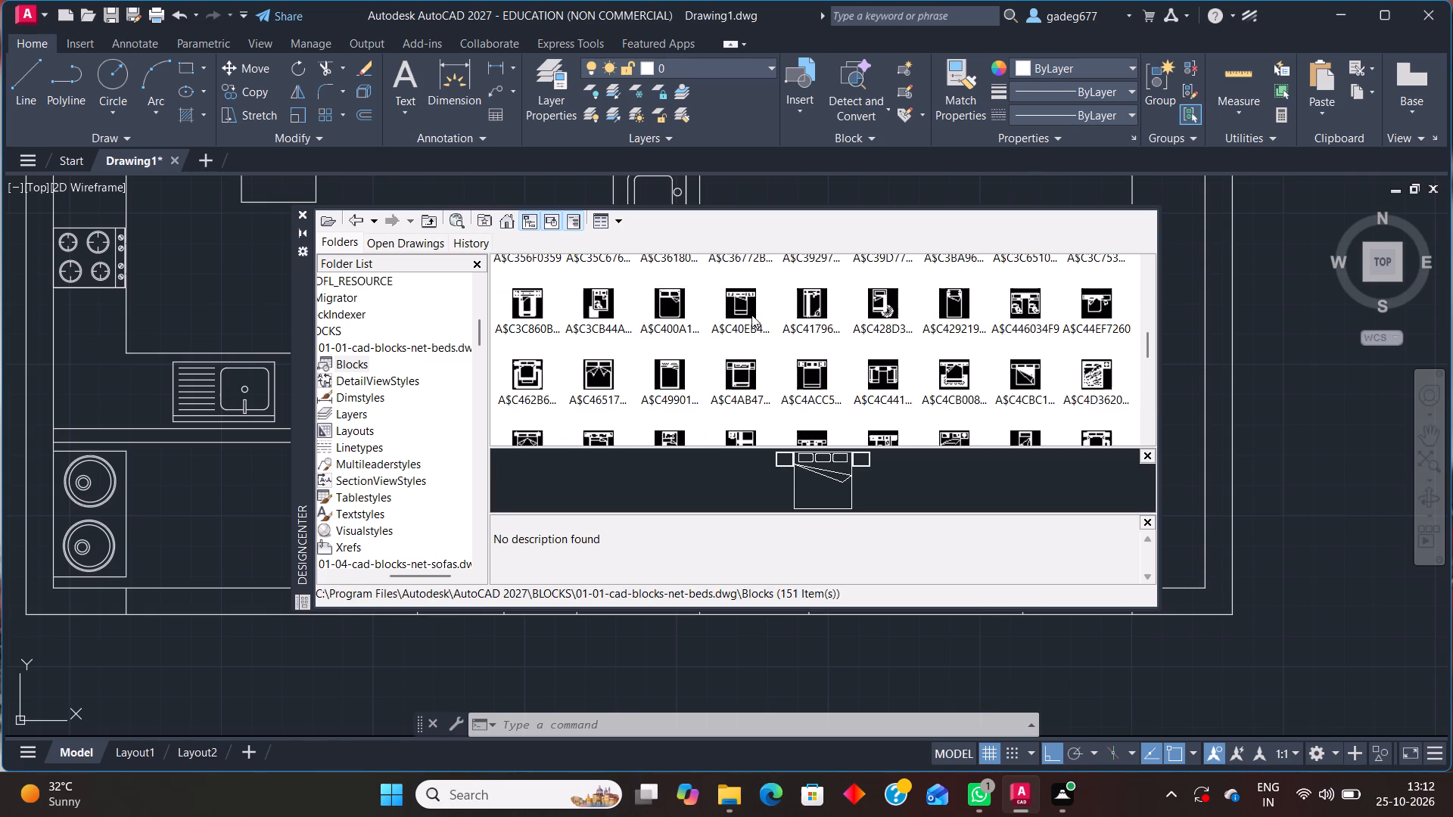
{"action": "left_click", "coordinate": [537, 310]}
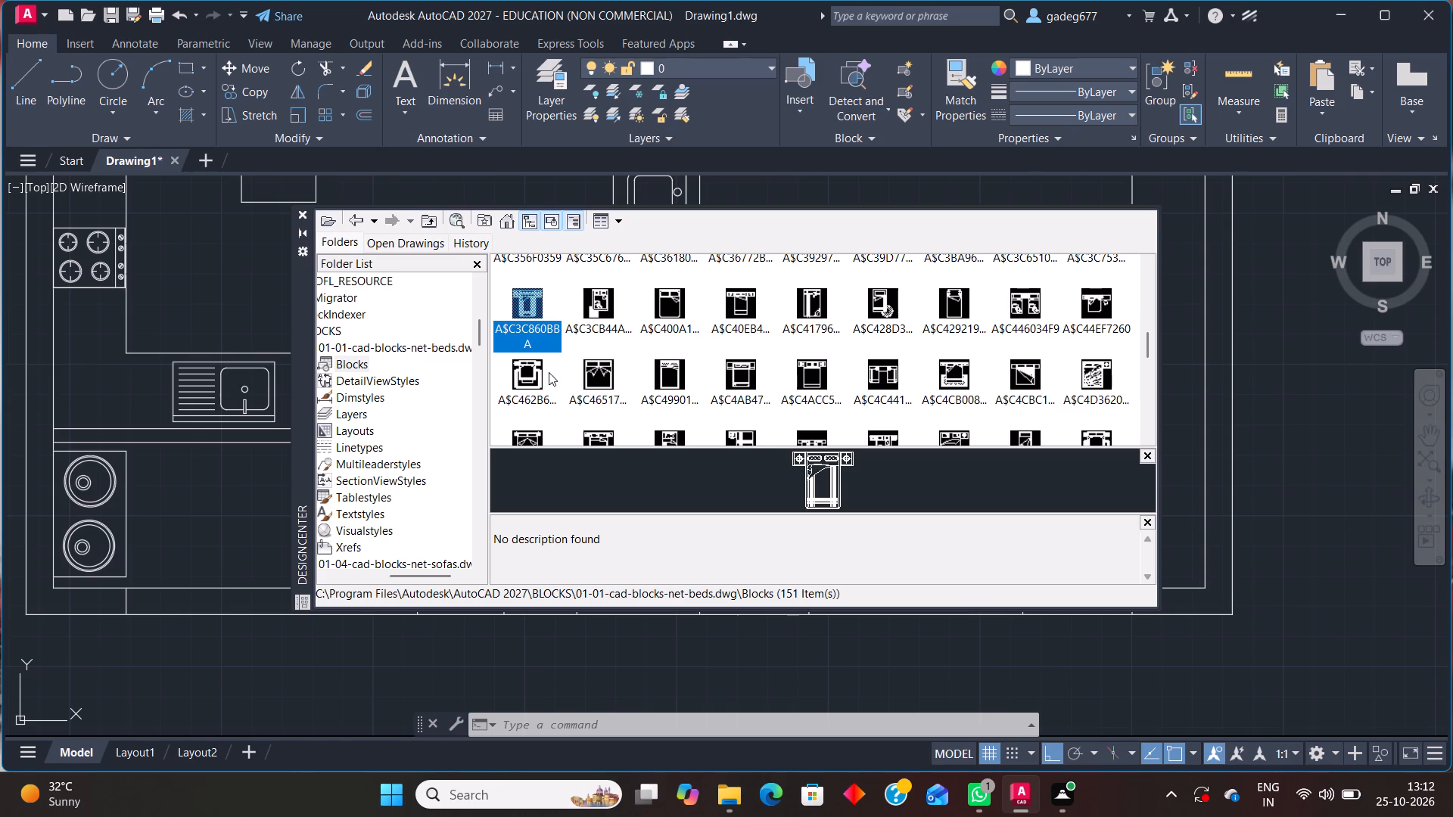
{"action": "left_click", "coordinate": [541, 379]}
{"action": "left_click", "coordinate": [735, 308]}
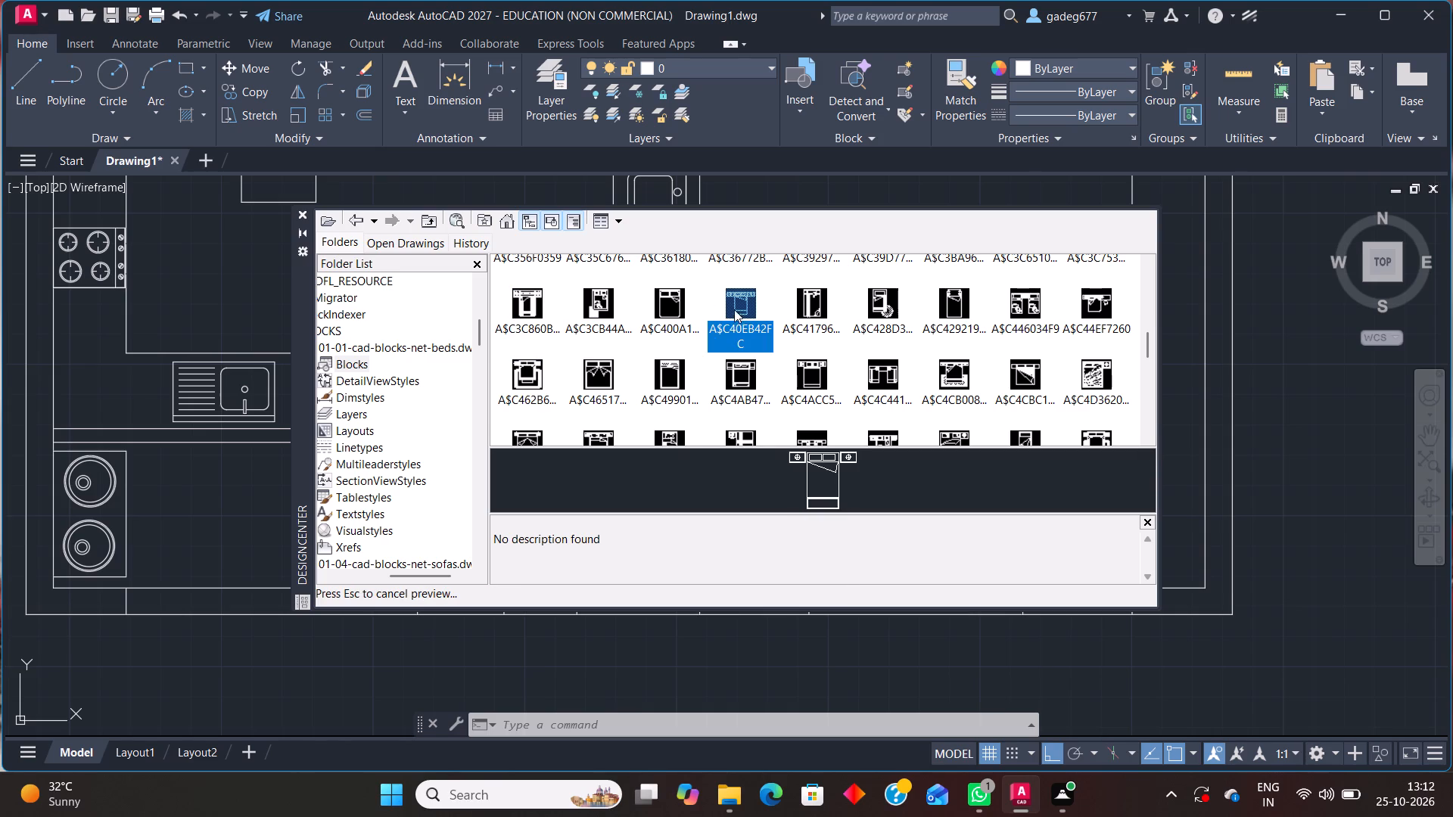
{"action": "scroll", "coordinate": [728, 333], "scroll_direction": "down", "scroll_amount": 3}
{"action": "left_click", "coordinate": [675, 409]}
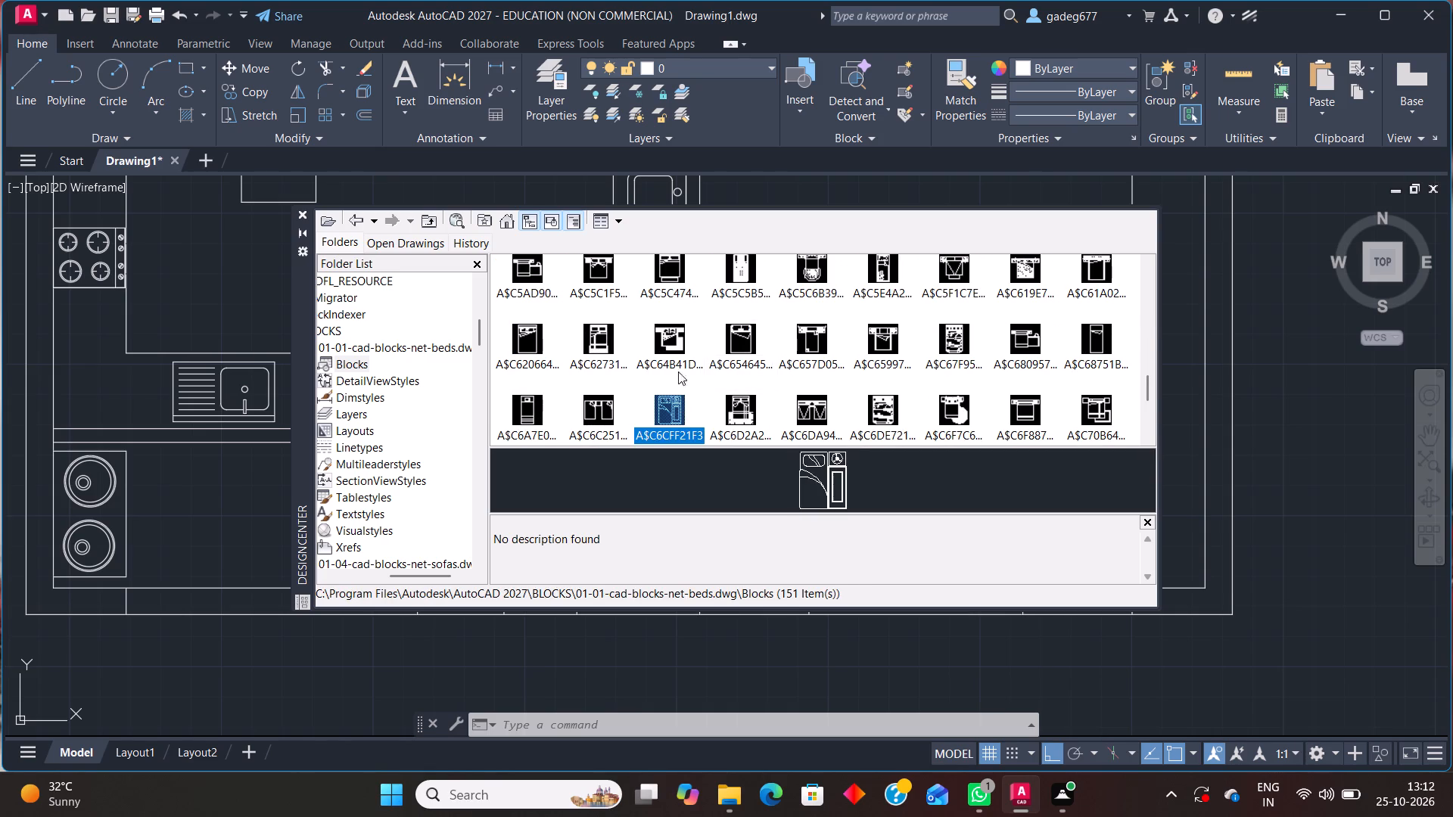
{"action": "left_click", "coordinate": [678, 329]}
{"action": "scroll", "coordinate": [695, 346], "scroll_direction": "down", "scroll_amount": 2}
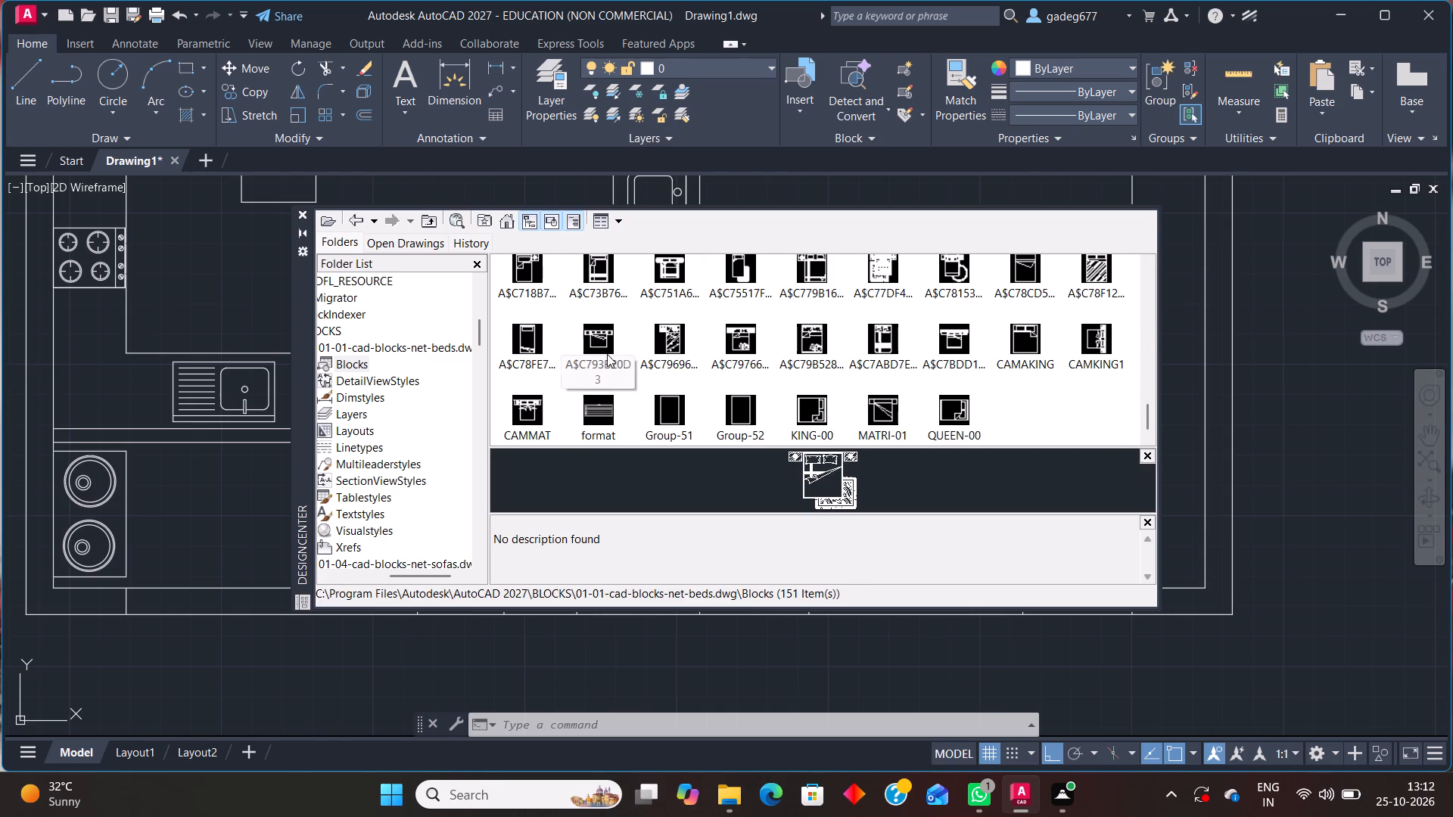
Insert bed block A$C793B20D3 at scale 1 and rotation 0 just outside the east outer wall.
{"action": "left_click", "coordinate": [607, 346]}
{"action": "double_click", "coordinate": [599, 328]}
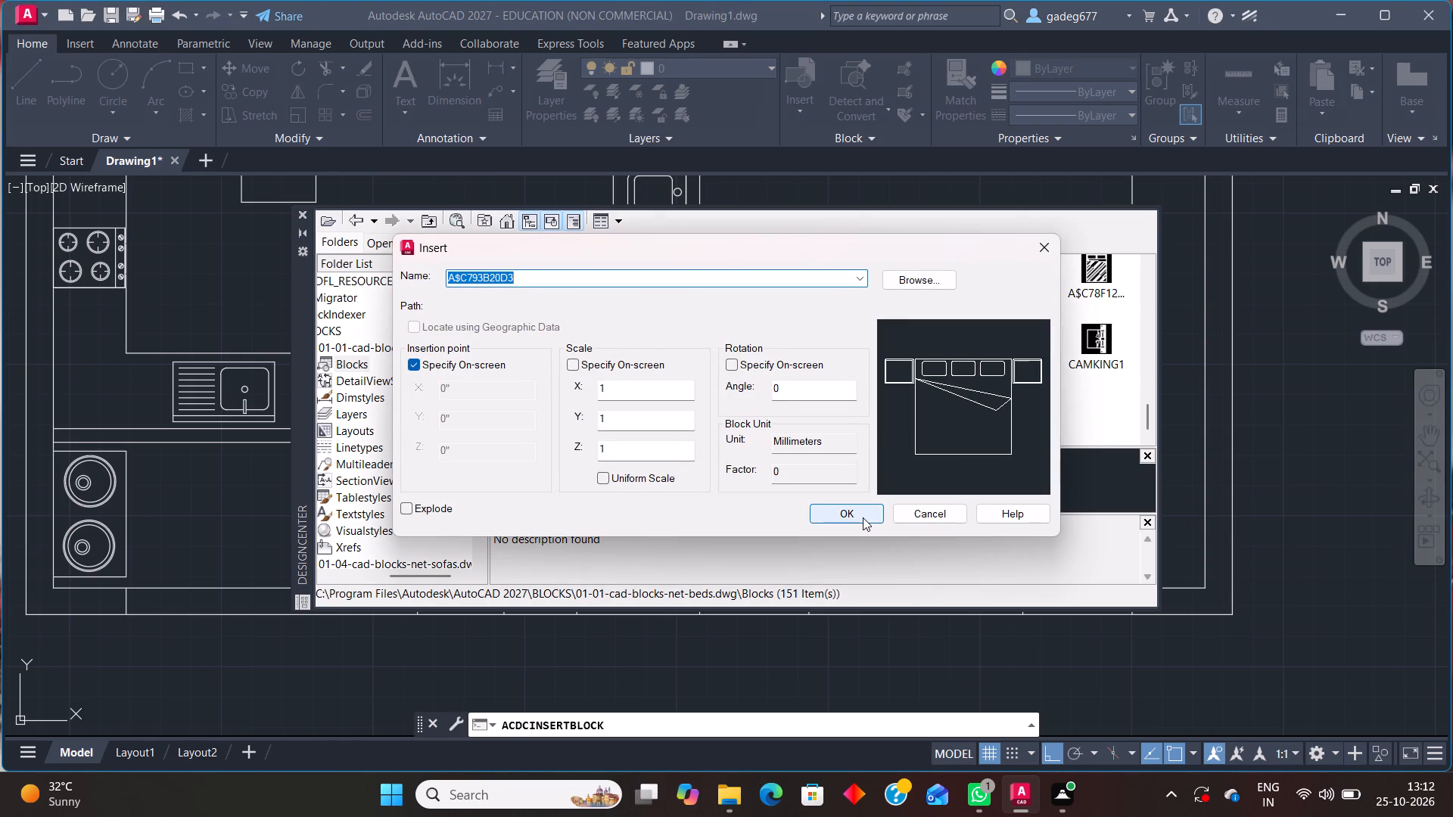
{"action": "left_click", "coordinate": [863, 517]}
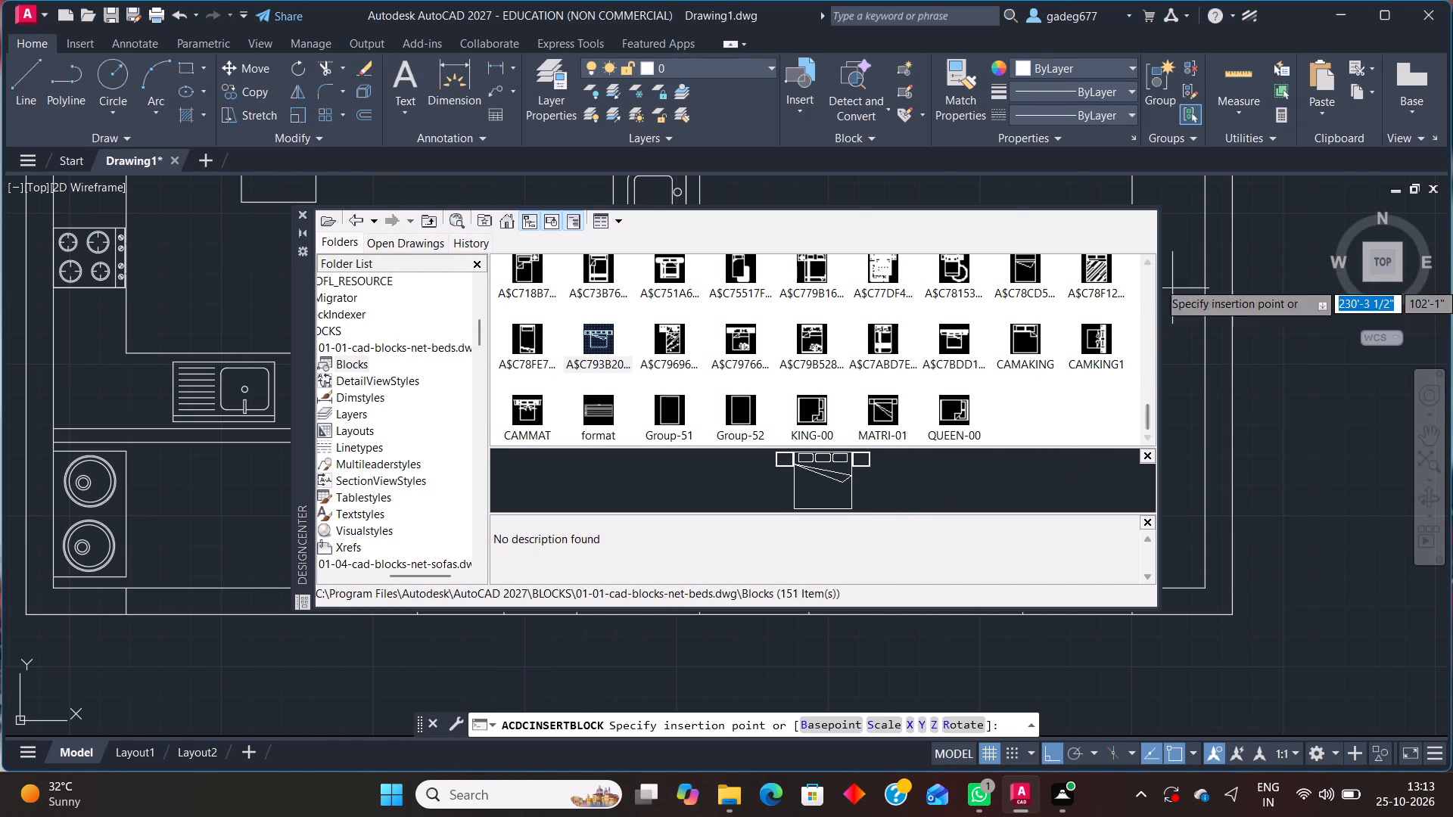
{"action": "left_click_drag", "start_coordinate": [1114, 219], "coordinate": [1239, 325]}
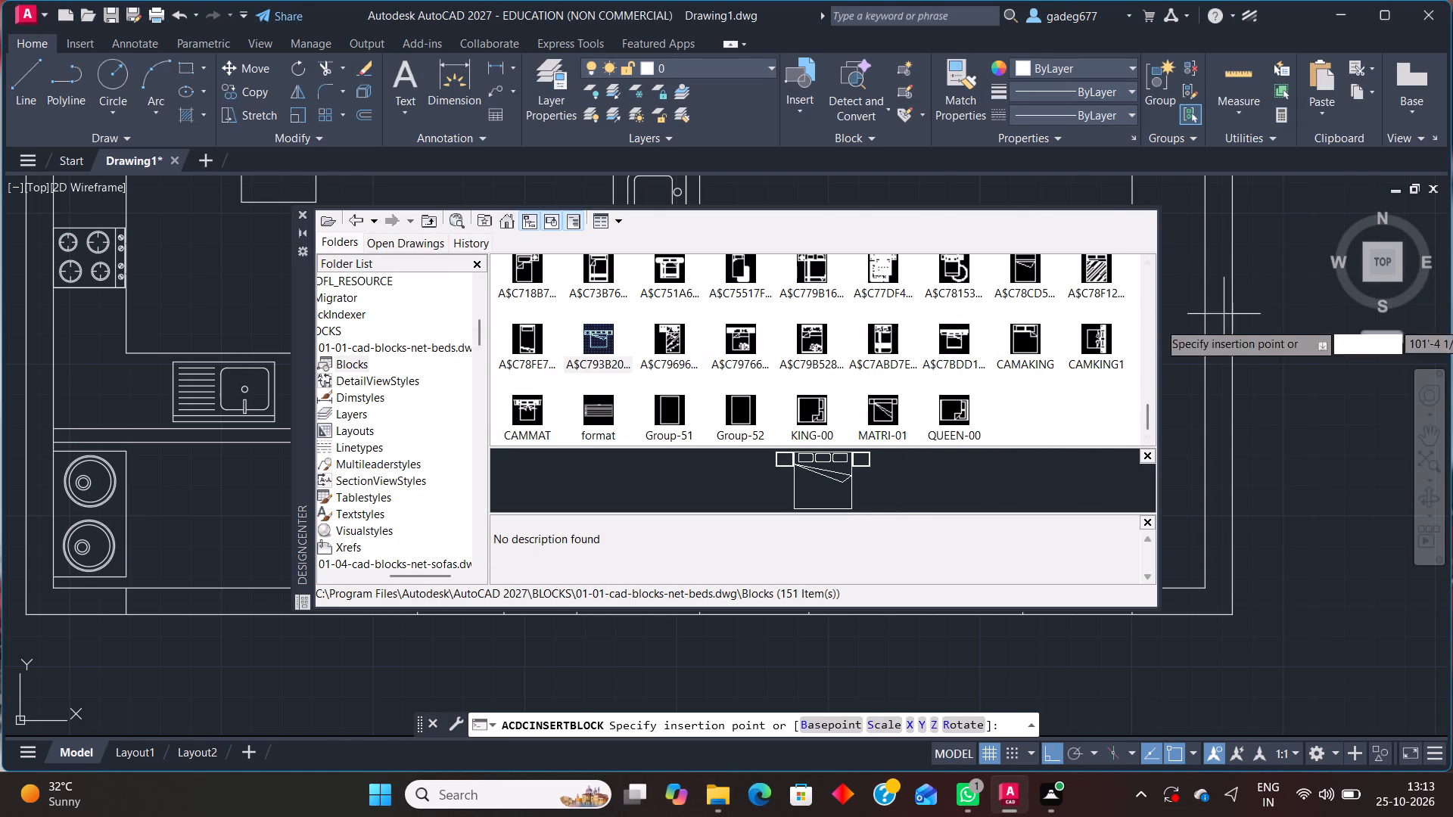
{"action": "left_click_drag", "start_coordinate": [1239, 325], "coordinate": [1255, 443]}
{"action": "left_click", "coordinate": [1267, 449]}
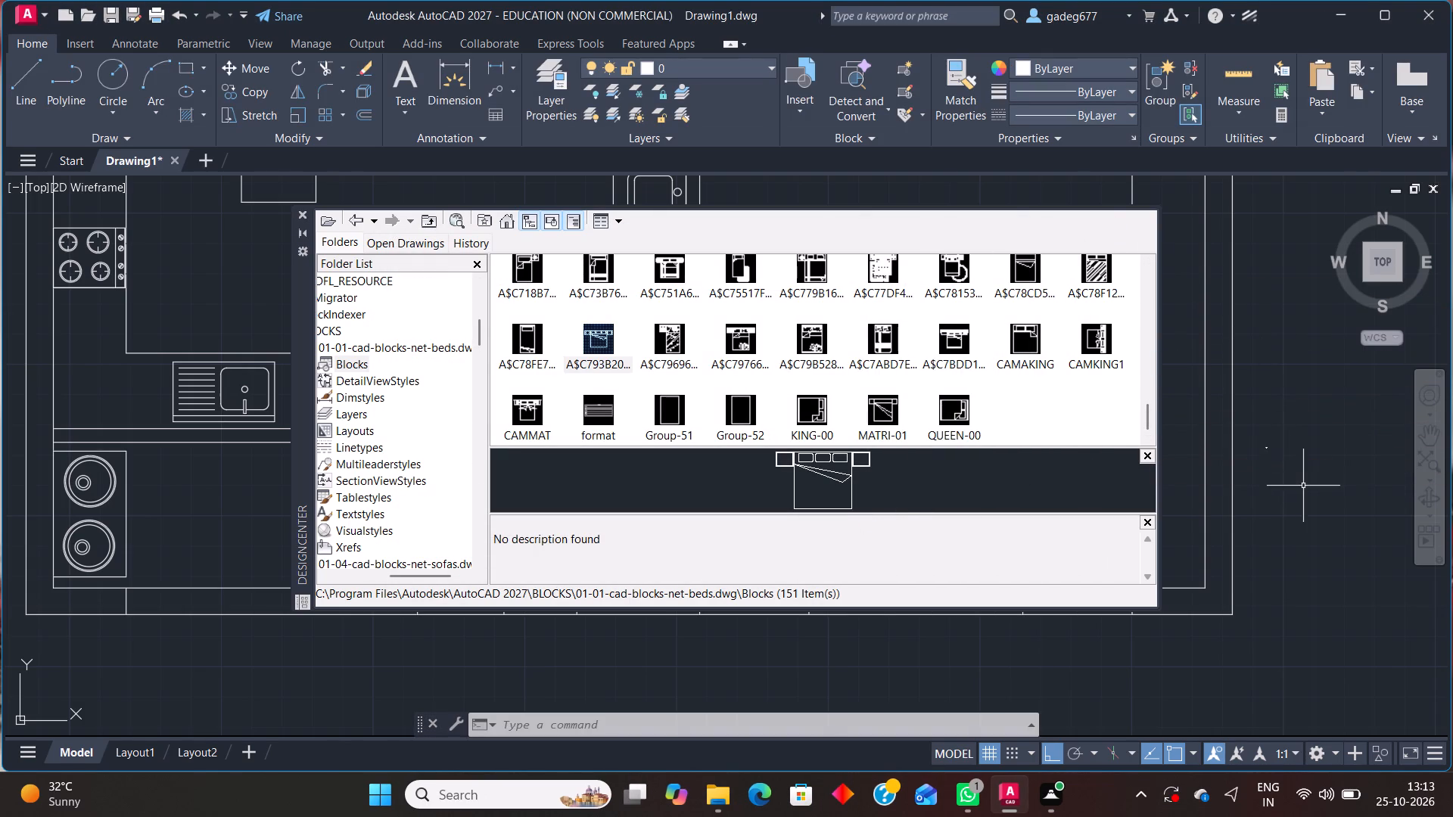
Scale up the tiny inserted bed block from its insertion point, using a freehand factor of about 3'-8", and close DesignCenter.
{"action": "left_click", "coordinate": [1254, 429]}
{"action": "left_click", "coordinate": [1315, 480]}
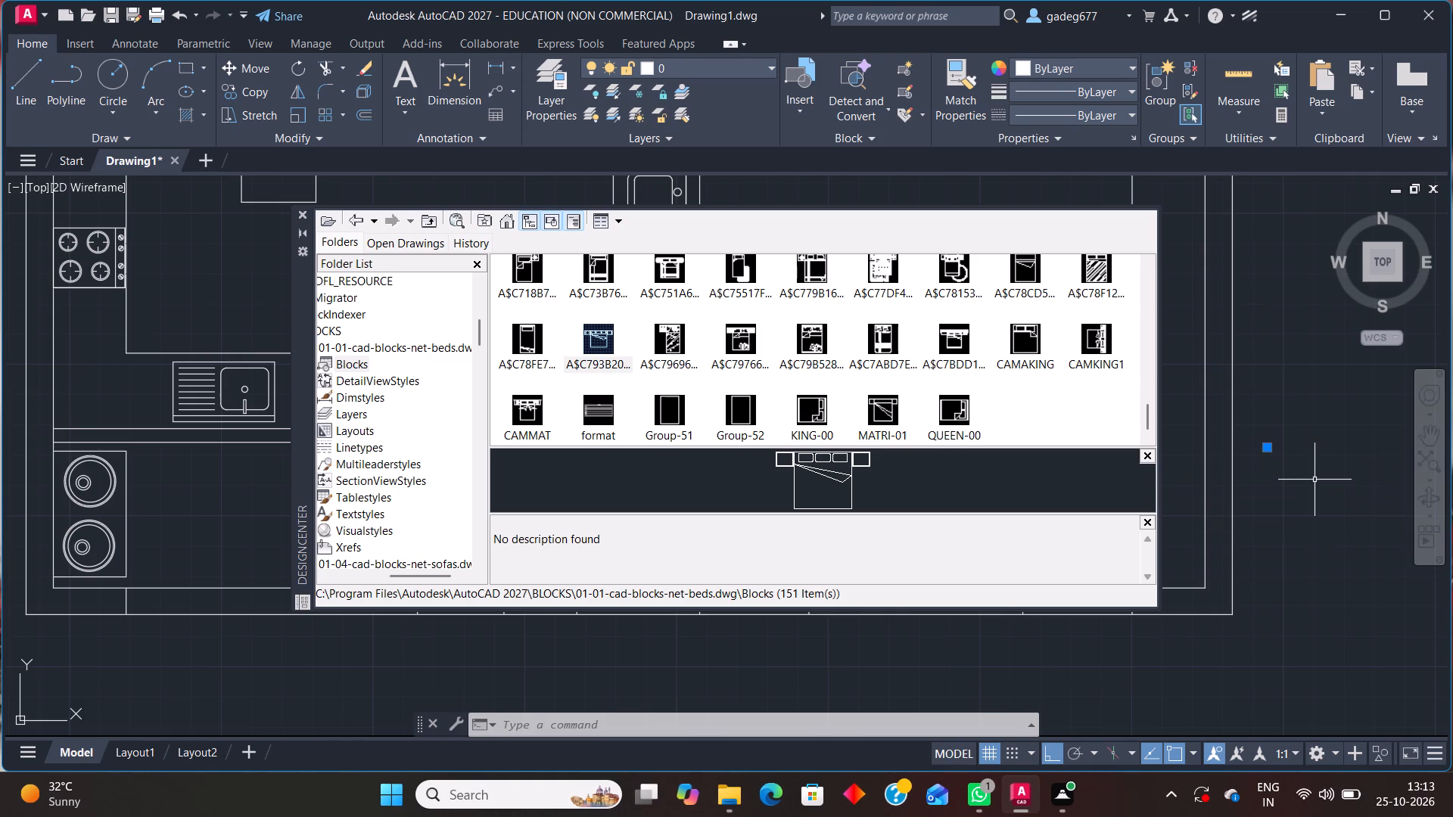
{"action": "type", "text": "sc"}
{"action": "key", "text": "Return"}
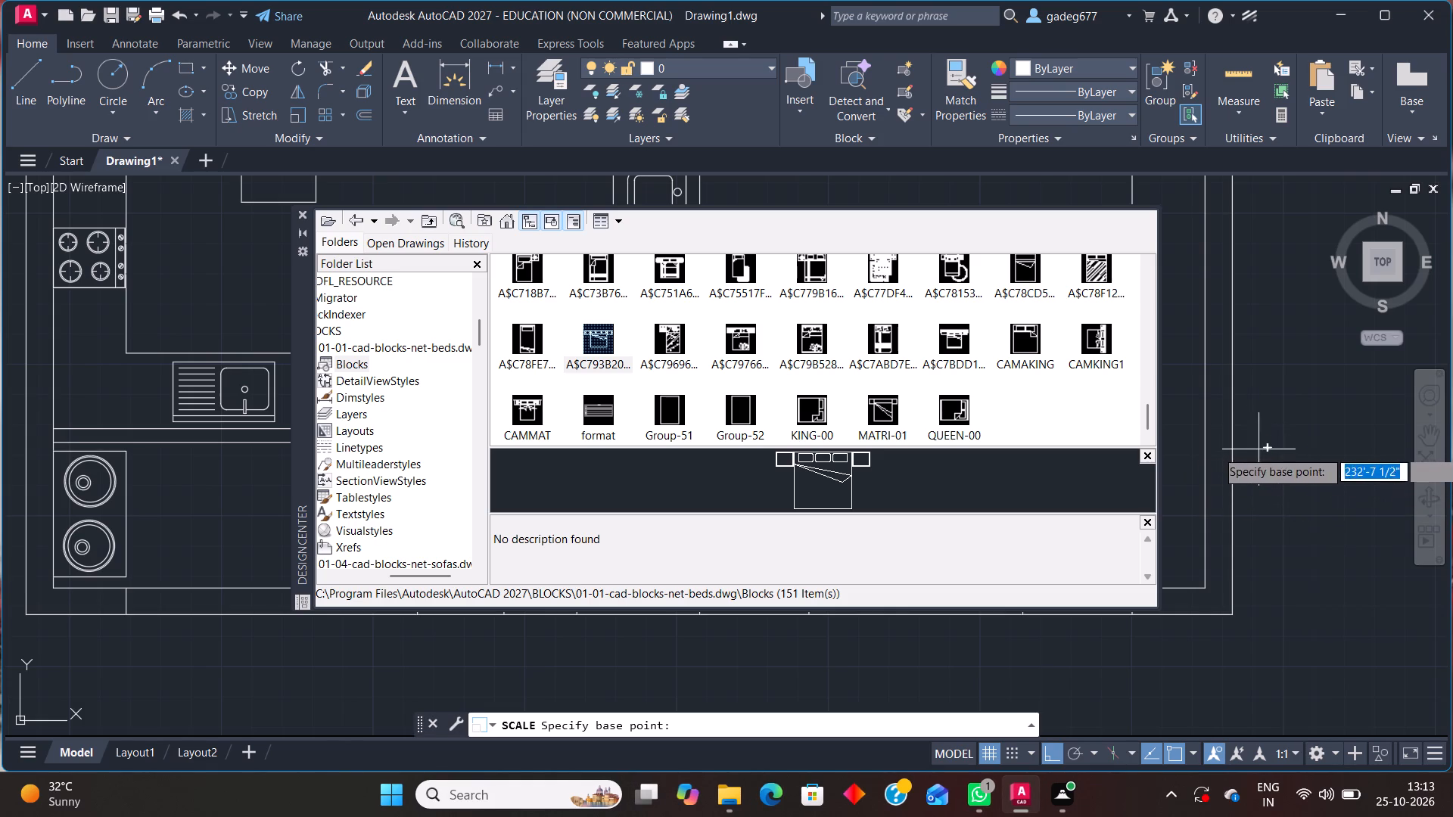
{"action": "left_click", "coordinate": [1259, 450]}
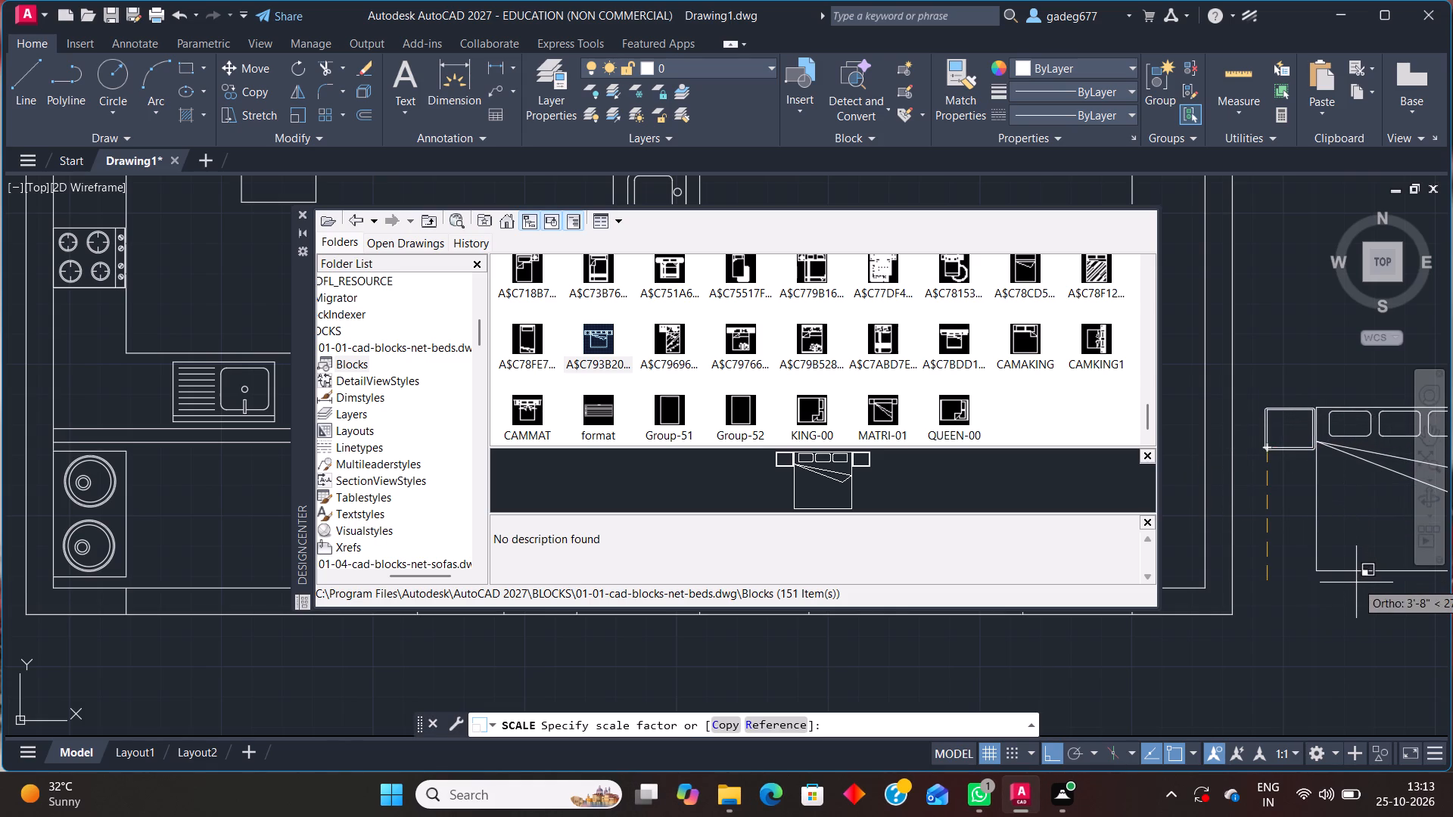
{"action": "left_click", "coordinate": [1345, 584]}
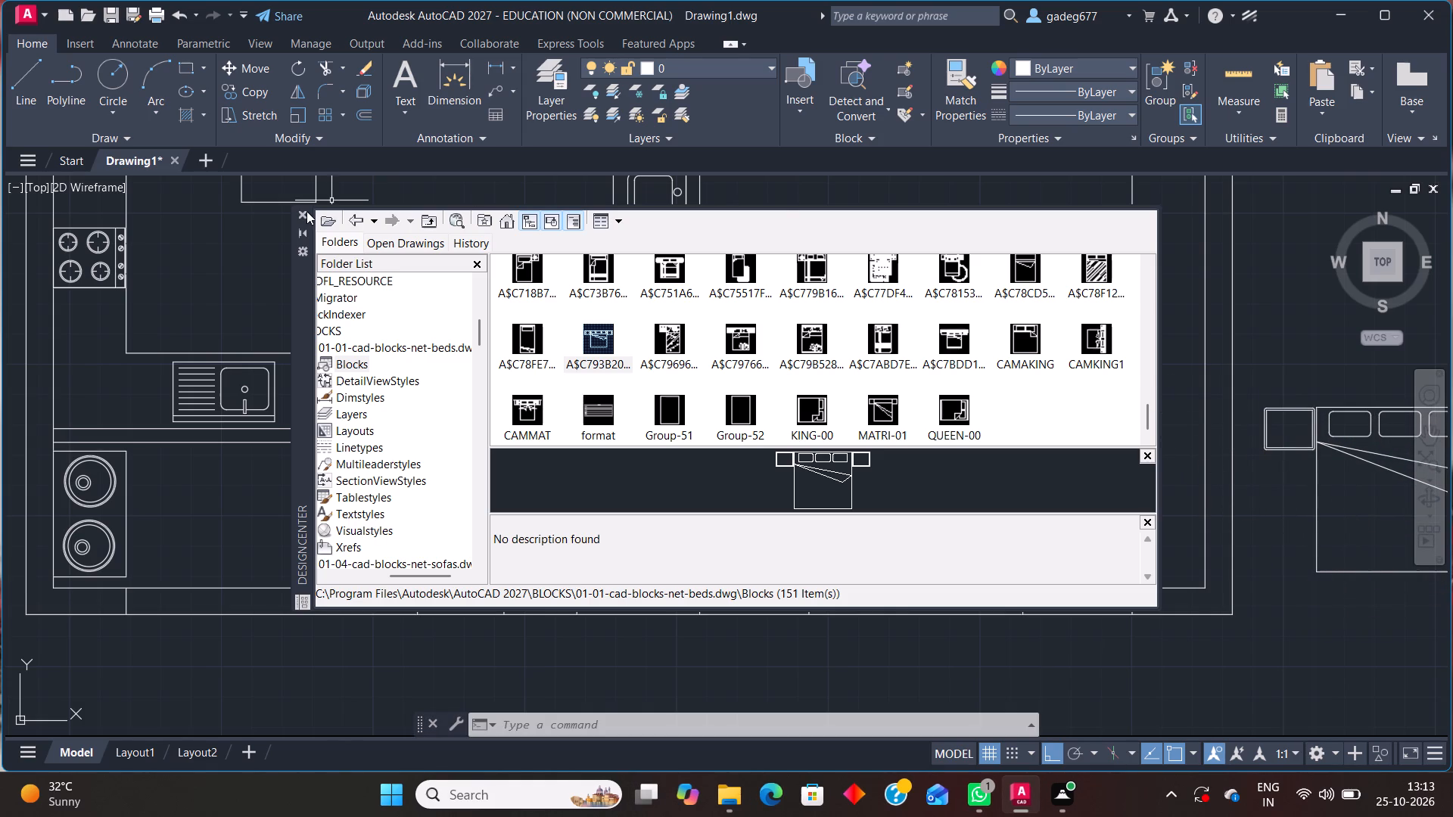
{"action": "left_click", "coordinate": [305, 215]}
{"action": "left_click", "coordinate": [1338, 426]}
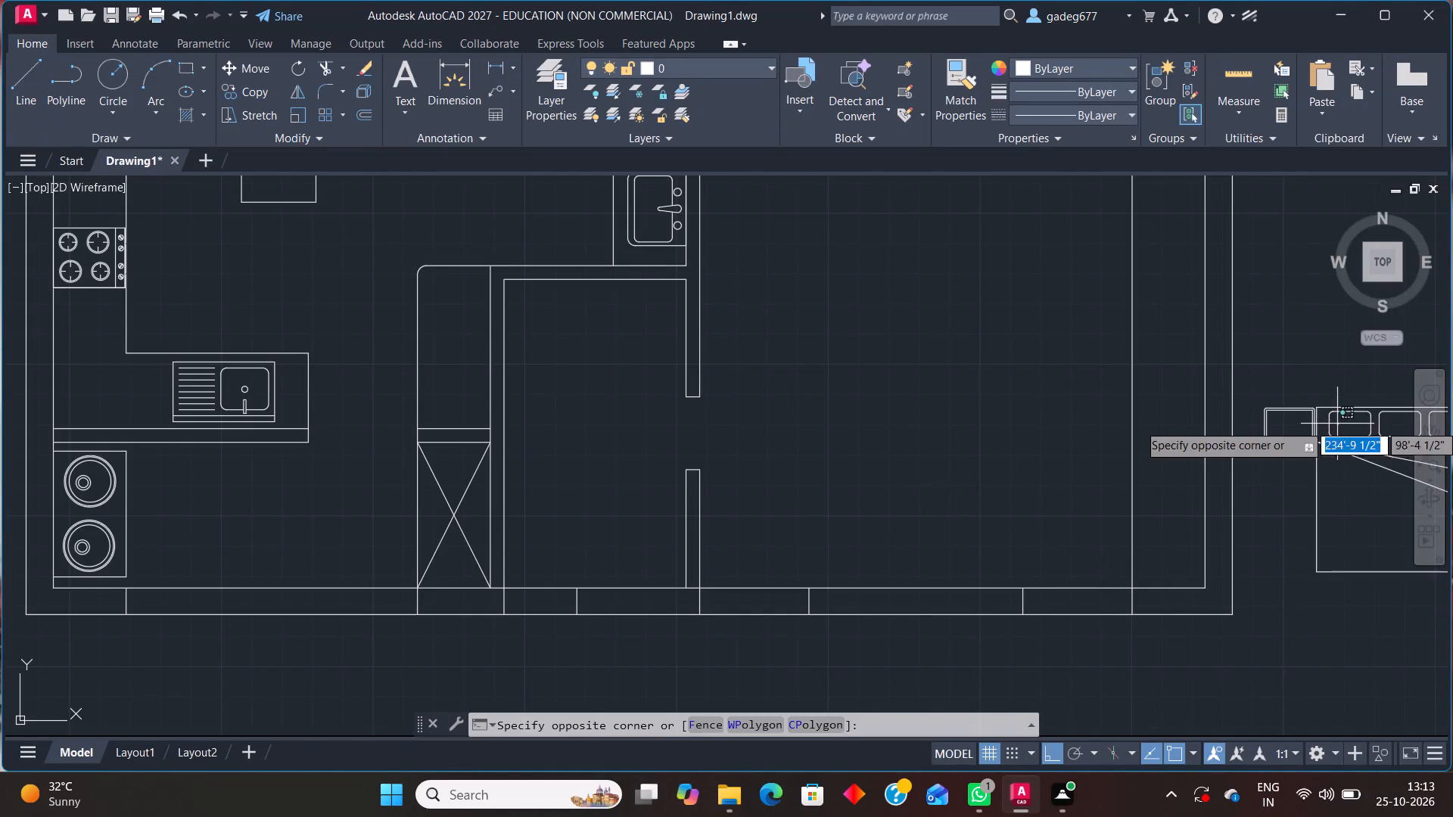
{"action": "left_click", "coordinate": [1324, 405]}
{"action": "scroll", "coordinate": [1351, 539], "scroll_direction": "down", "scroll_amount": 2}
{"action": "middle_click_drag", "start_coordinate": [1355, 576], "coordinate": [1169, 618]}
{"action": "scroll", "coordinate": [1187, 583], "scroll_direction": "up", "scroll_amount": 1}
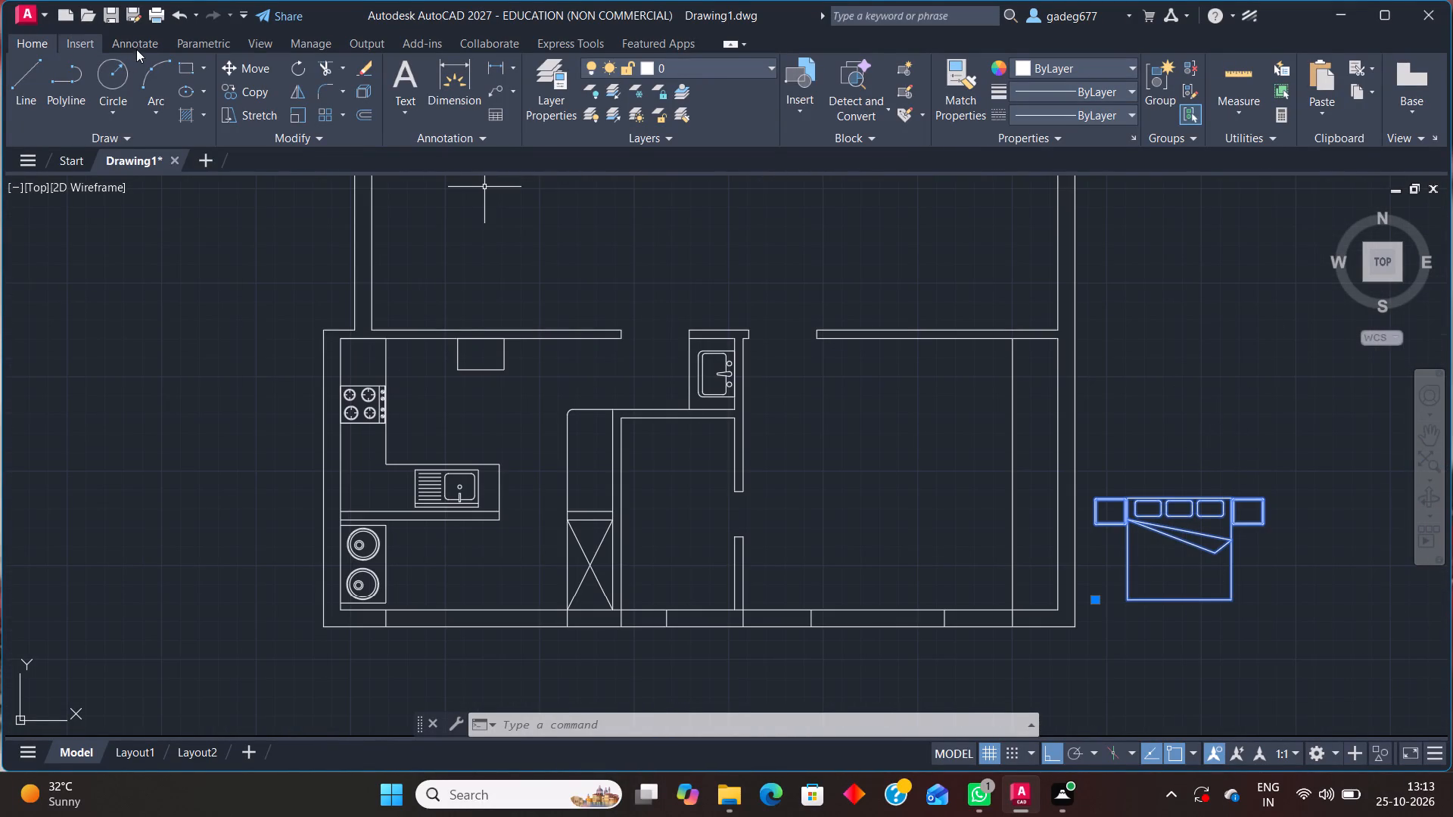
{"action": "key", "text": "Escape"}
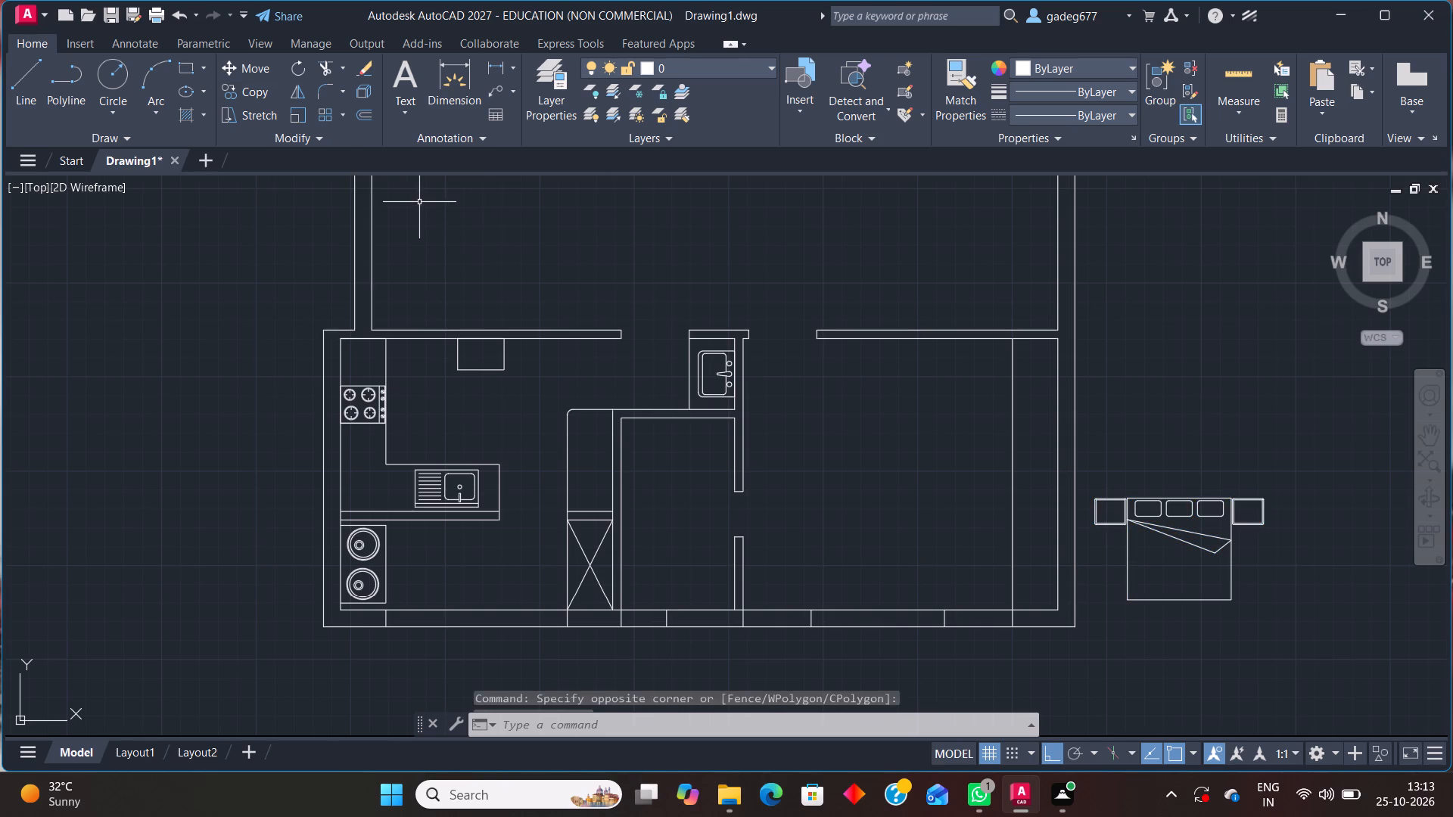
Align the bed block's two headboard corners with the marked segment on the southeast room's inner south wall, scaling it to the alignment points.
{"action": "left_click", "coordinate": [1123, 501]}
{"action": "key", "text": "a"}
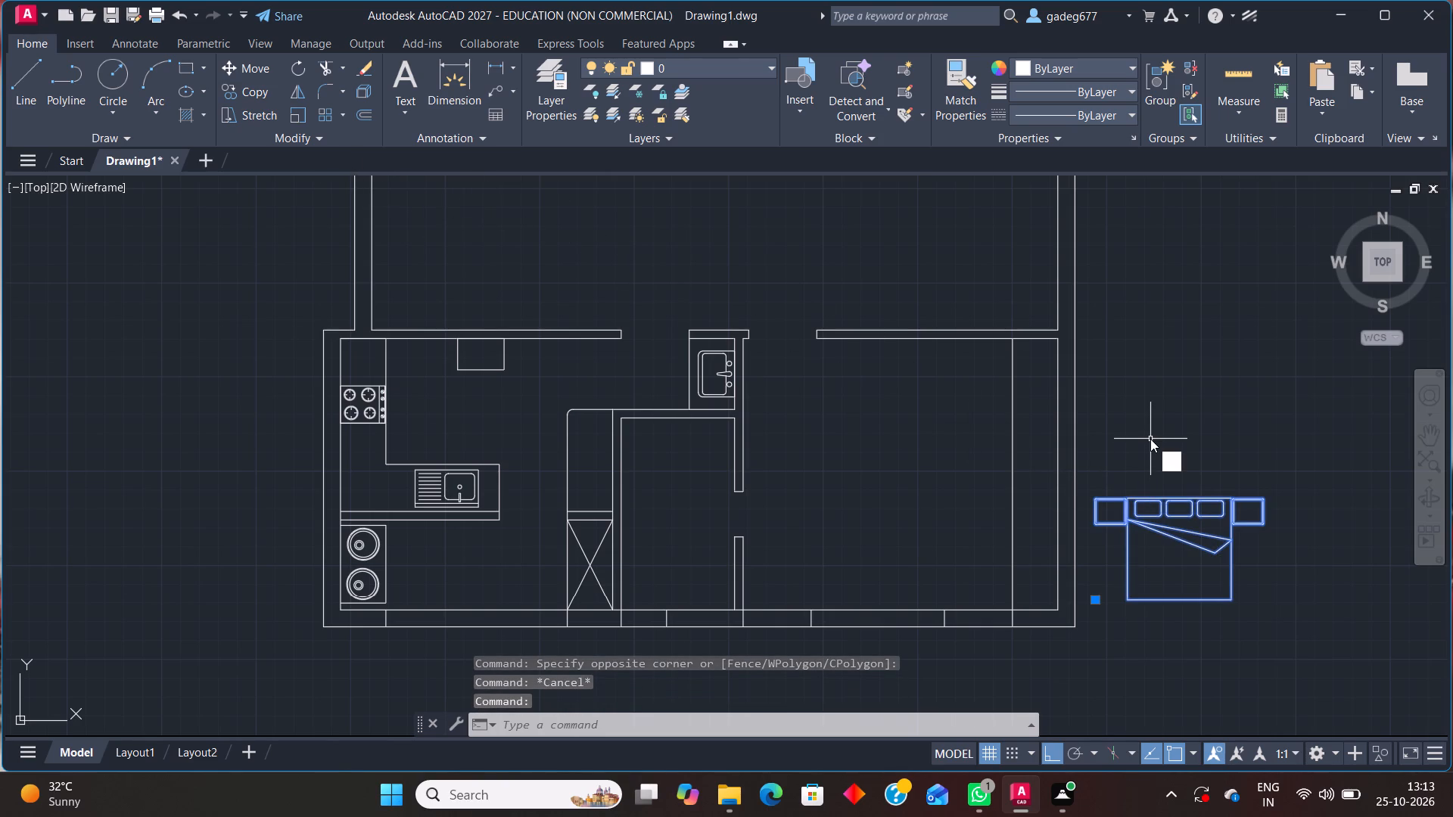
{"action": "key", "text": "l"}
{"action": "key", "text": "Return"}
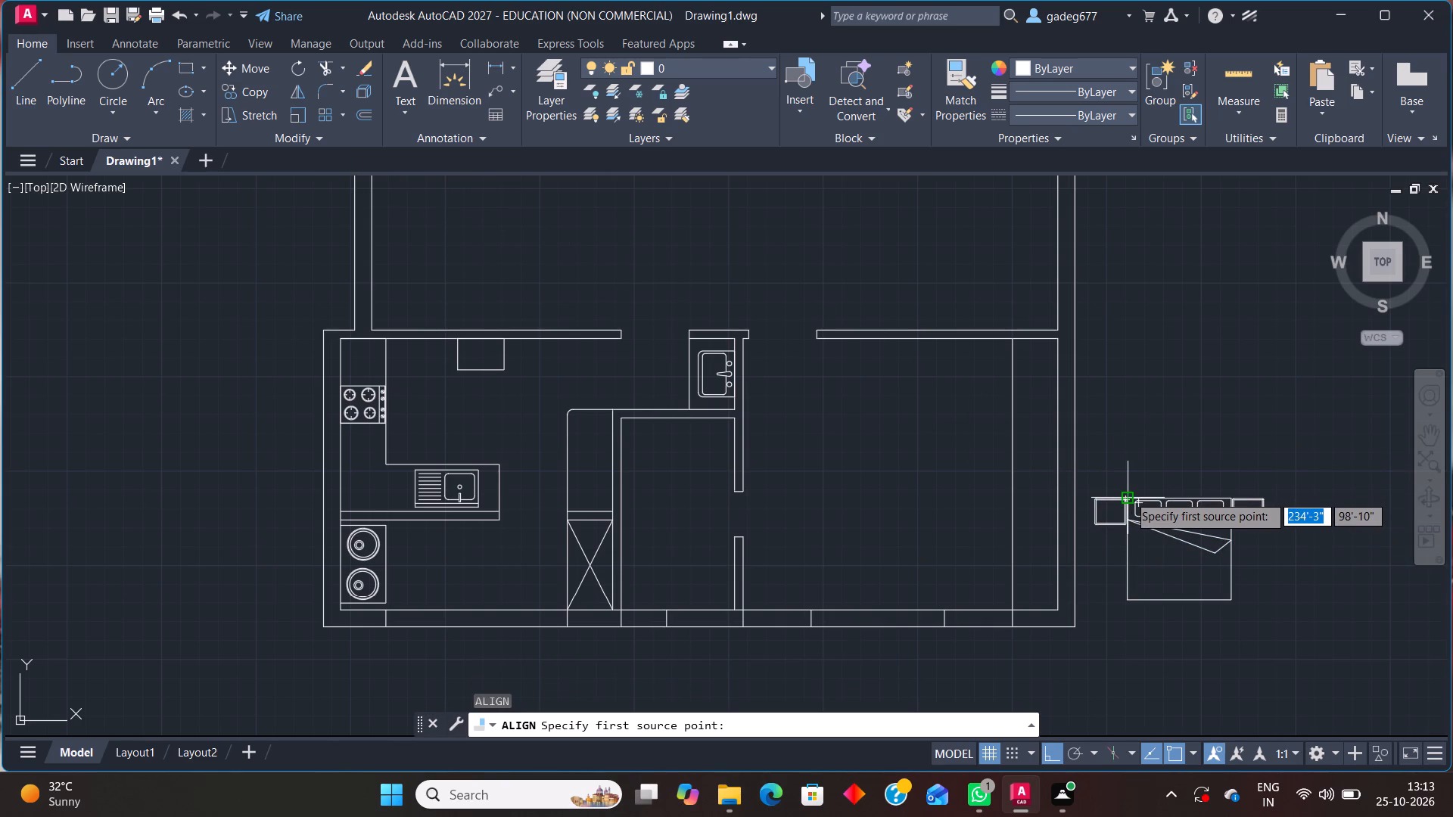
{"action": "scroll", "coordinate": [1128, 495], "scroll_direction": "up", "scroll_amount": 2}
{"action": "scroll", "coordinate": [1128, 496], "scroll_direction": "down", "scroll_amount": 1}
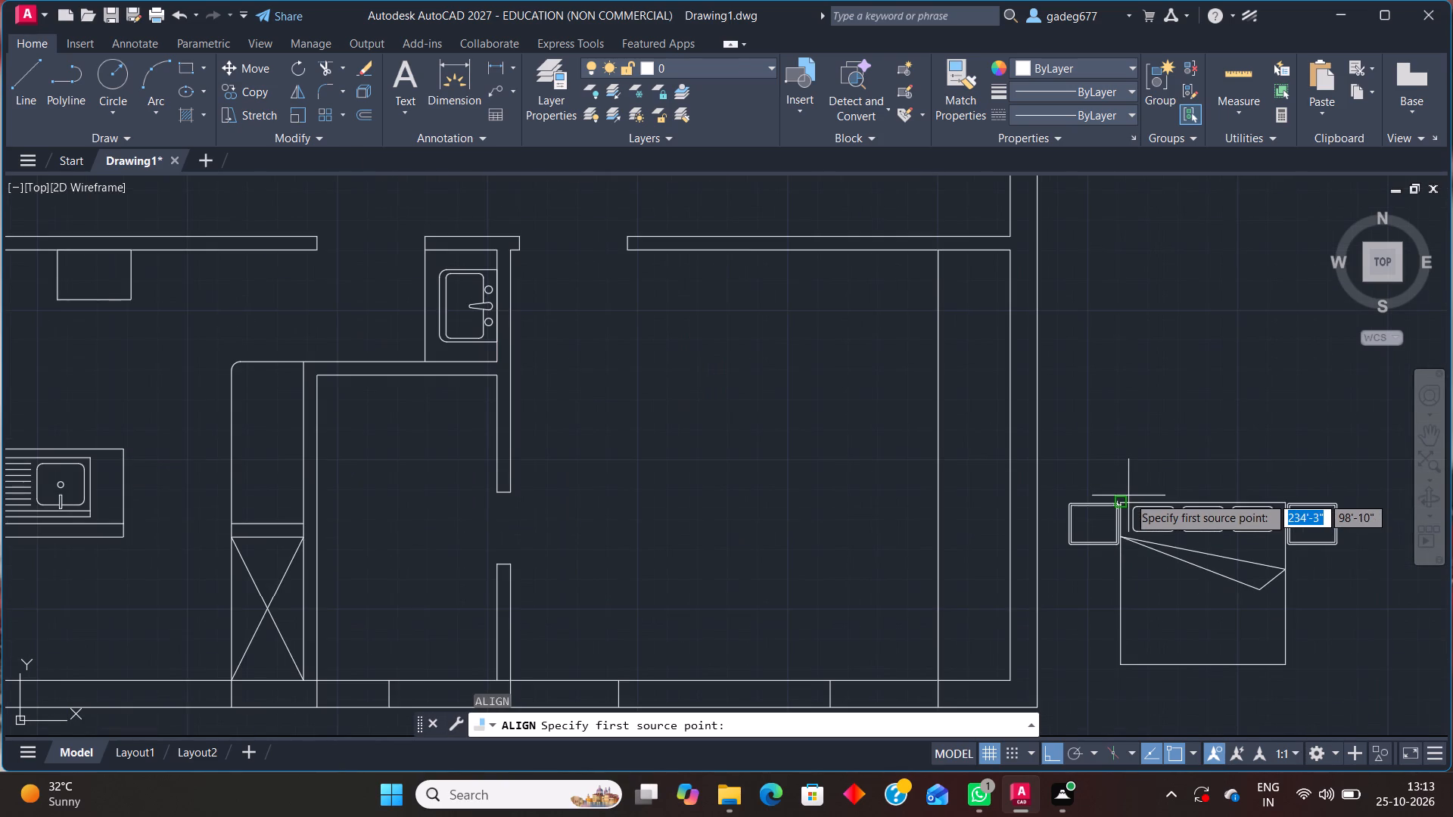
{"action": "left_click", "coordinate": [1125, 500]}
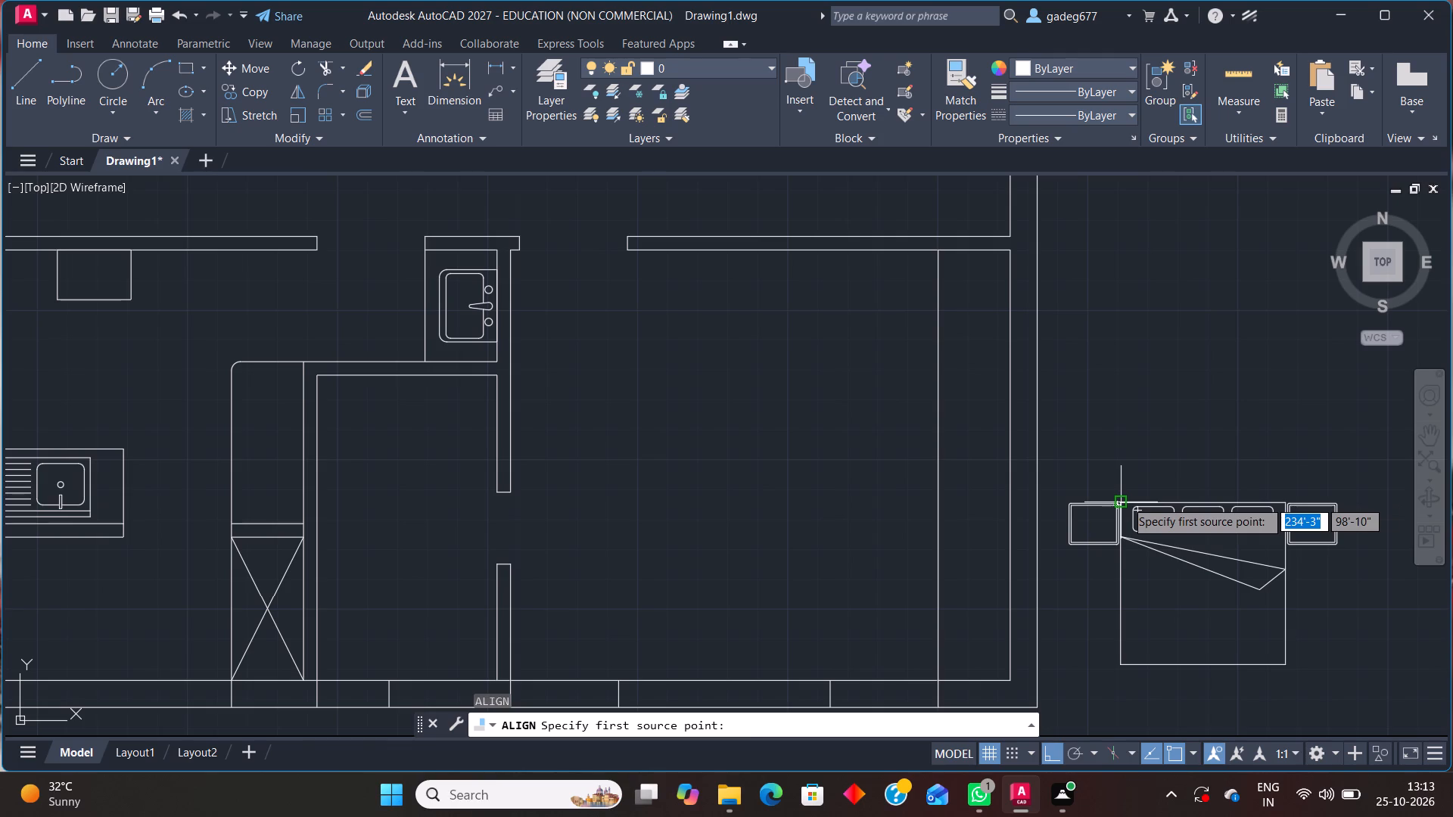
{"action": "left_click", "coordinate": [1036, 750]}
{"action": "left_click", "coordinate": [1041, 750]}
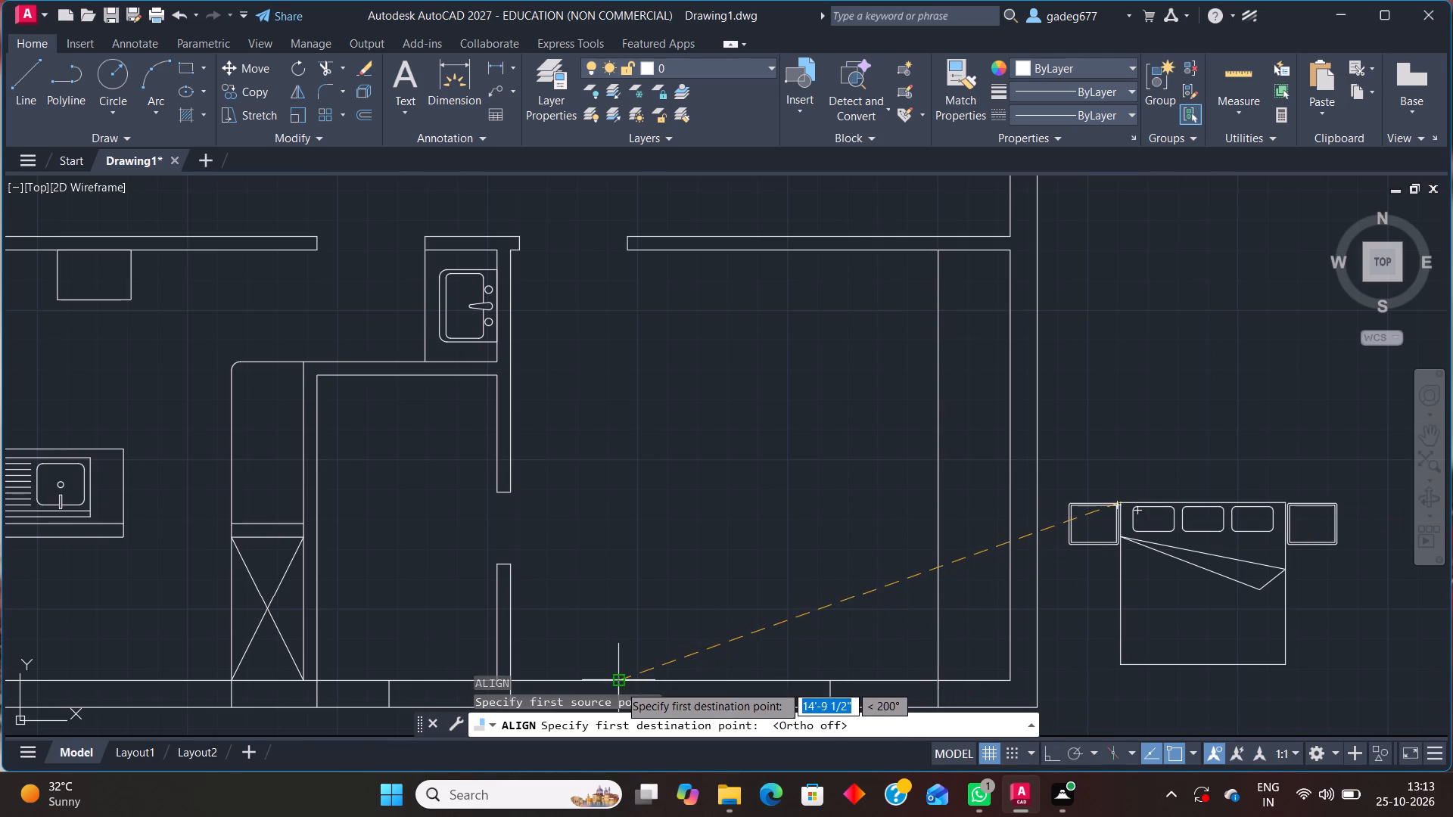
{"action": "left_click", "coordinate": [619, 685]}
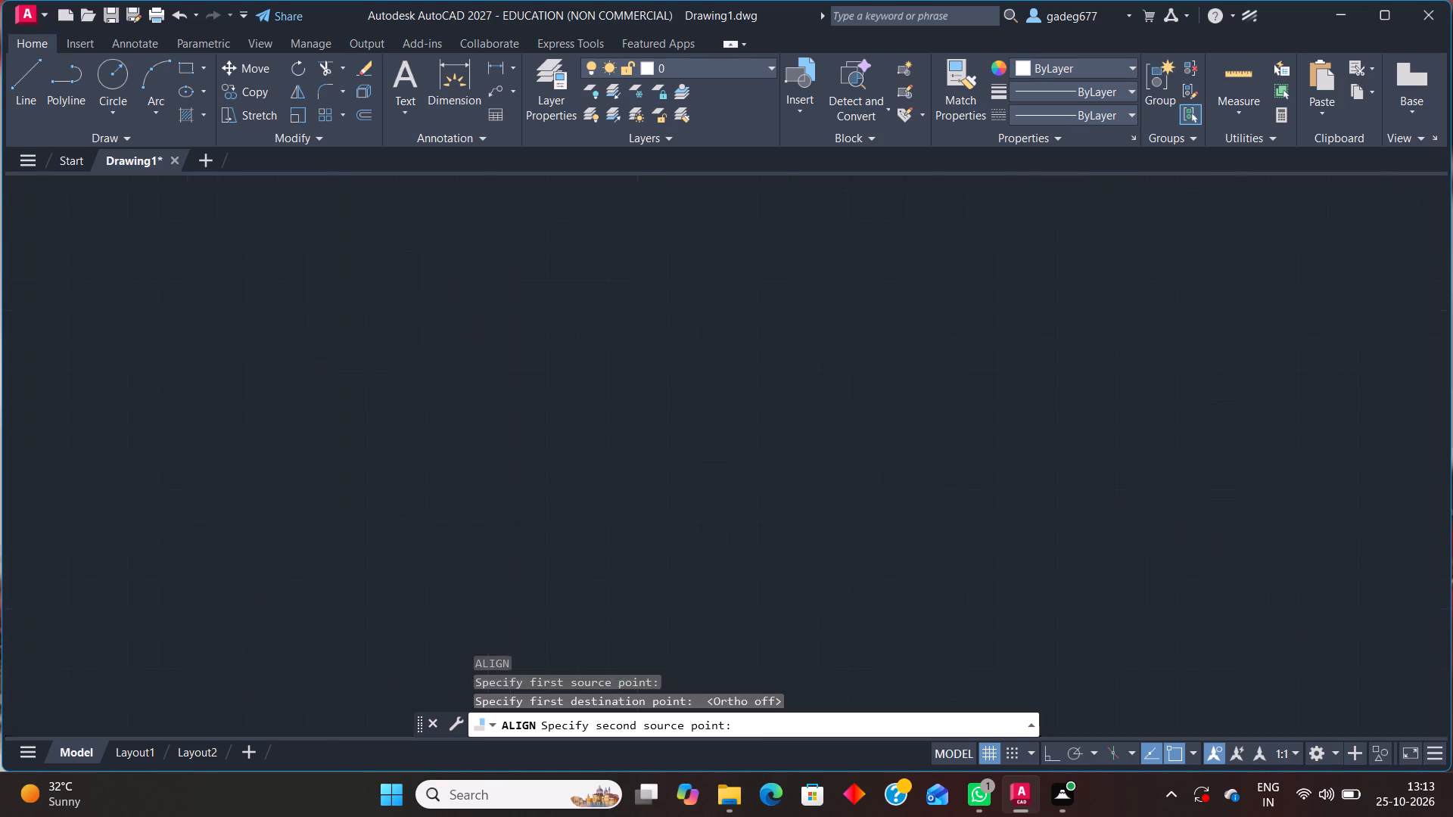
{"action": "left_click", "coordinate": [1284, 504]}
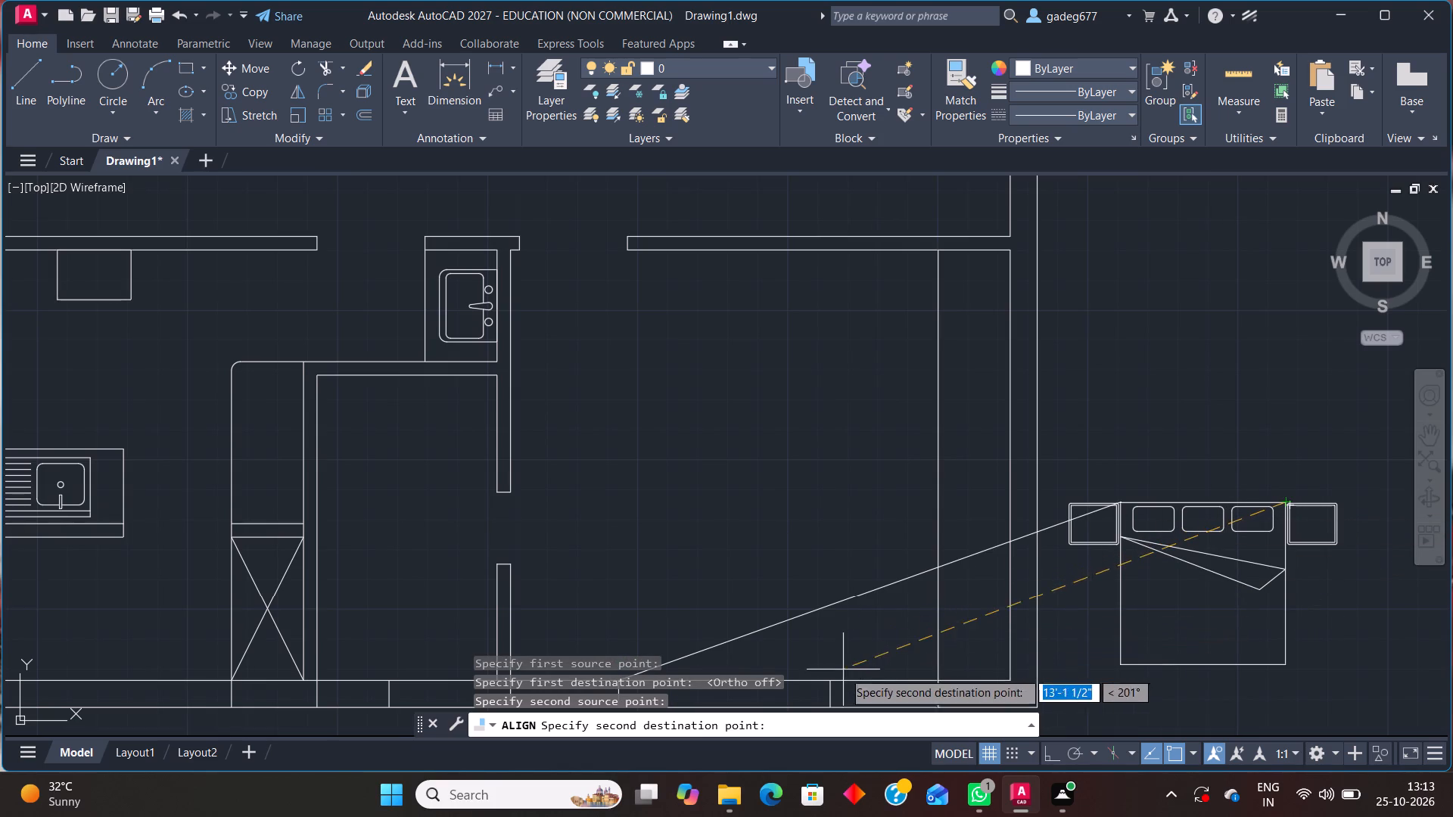
{"action": "left_click", "coordinate": [826, 682]}
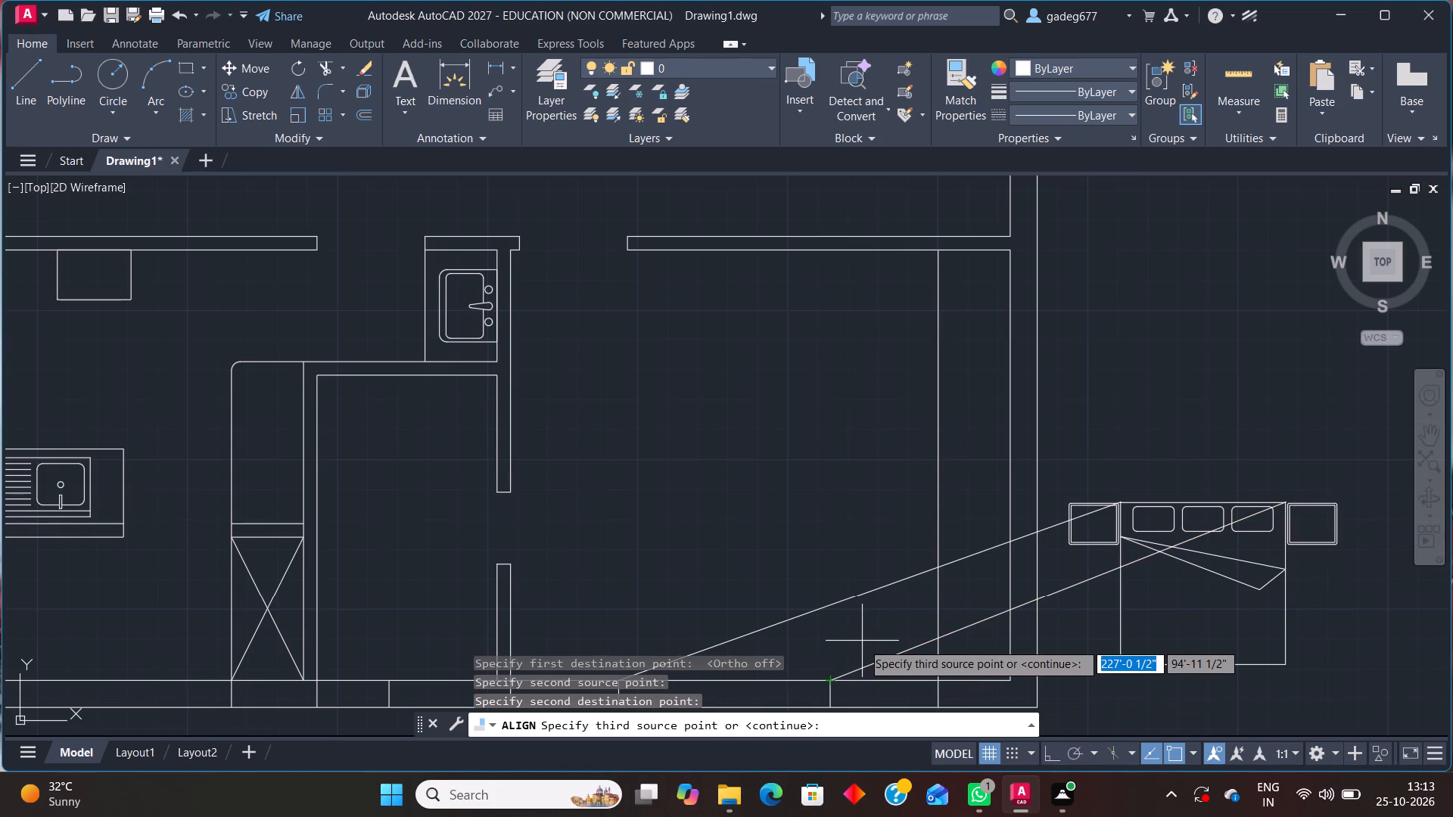
{"action": "key", "text": "Return"}
{"action": "left_click_drag", "start_coordinate": [890, 684], "coordinate": [862, 642]}
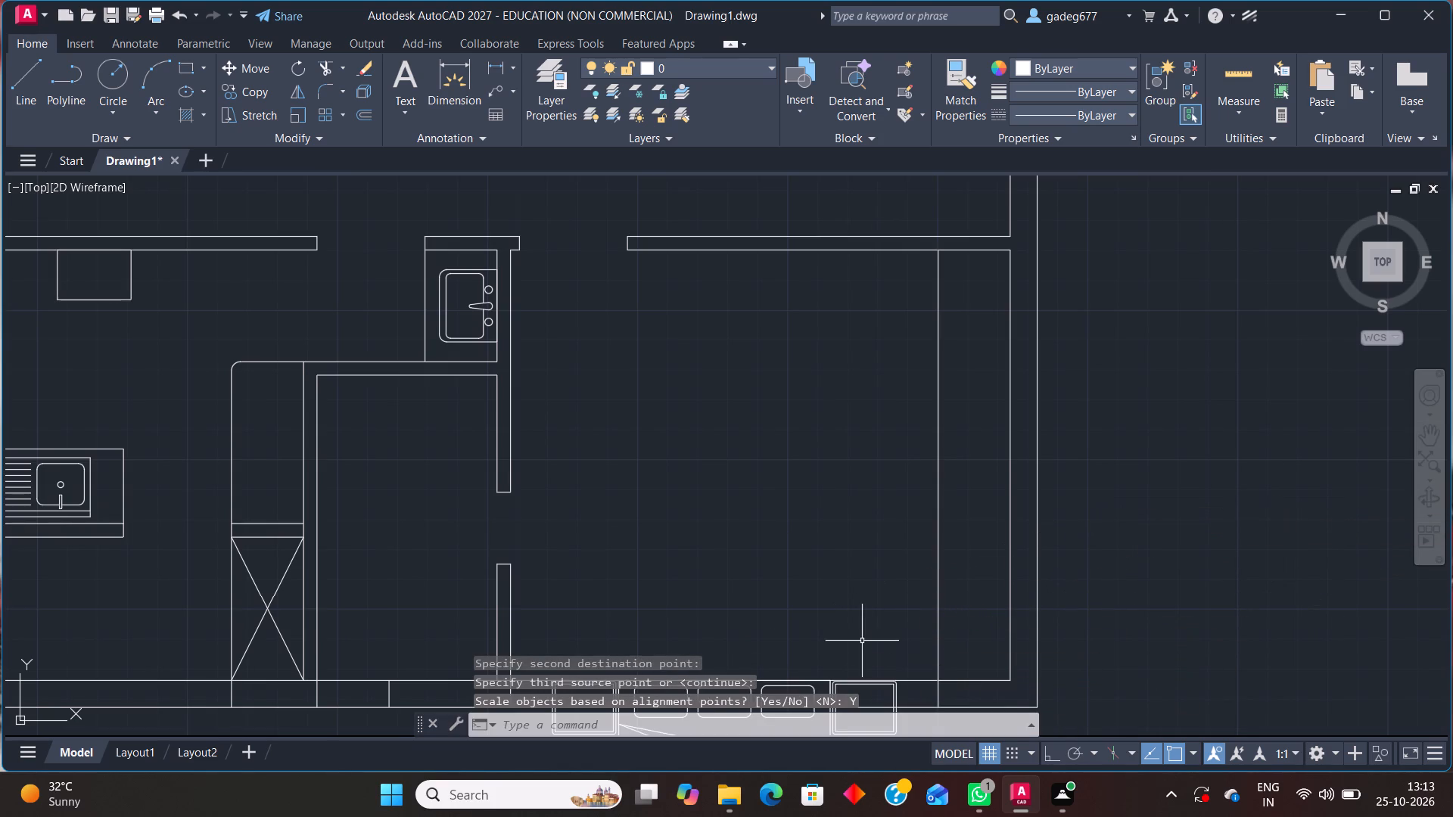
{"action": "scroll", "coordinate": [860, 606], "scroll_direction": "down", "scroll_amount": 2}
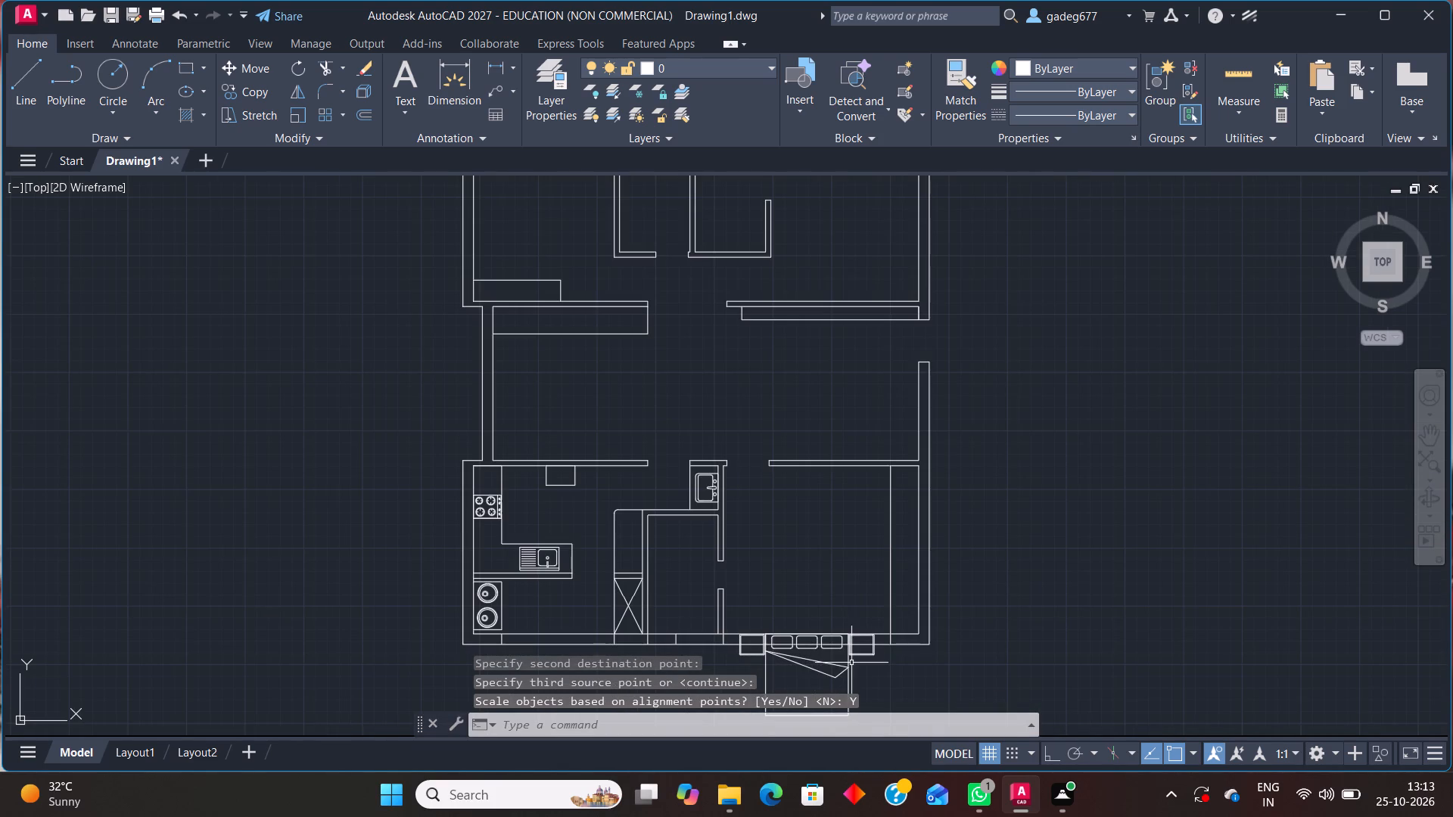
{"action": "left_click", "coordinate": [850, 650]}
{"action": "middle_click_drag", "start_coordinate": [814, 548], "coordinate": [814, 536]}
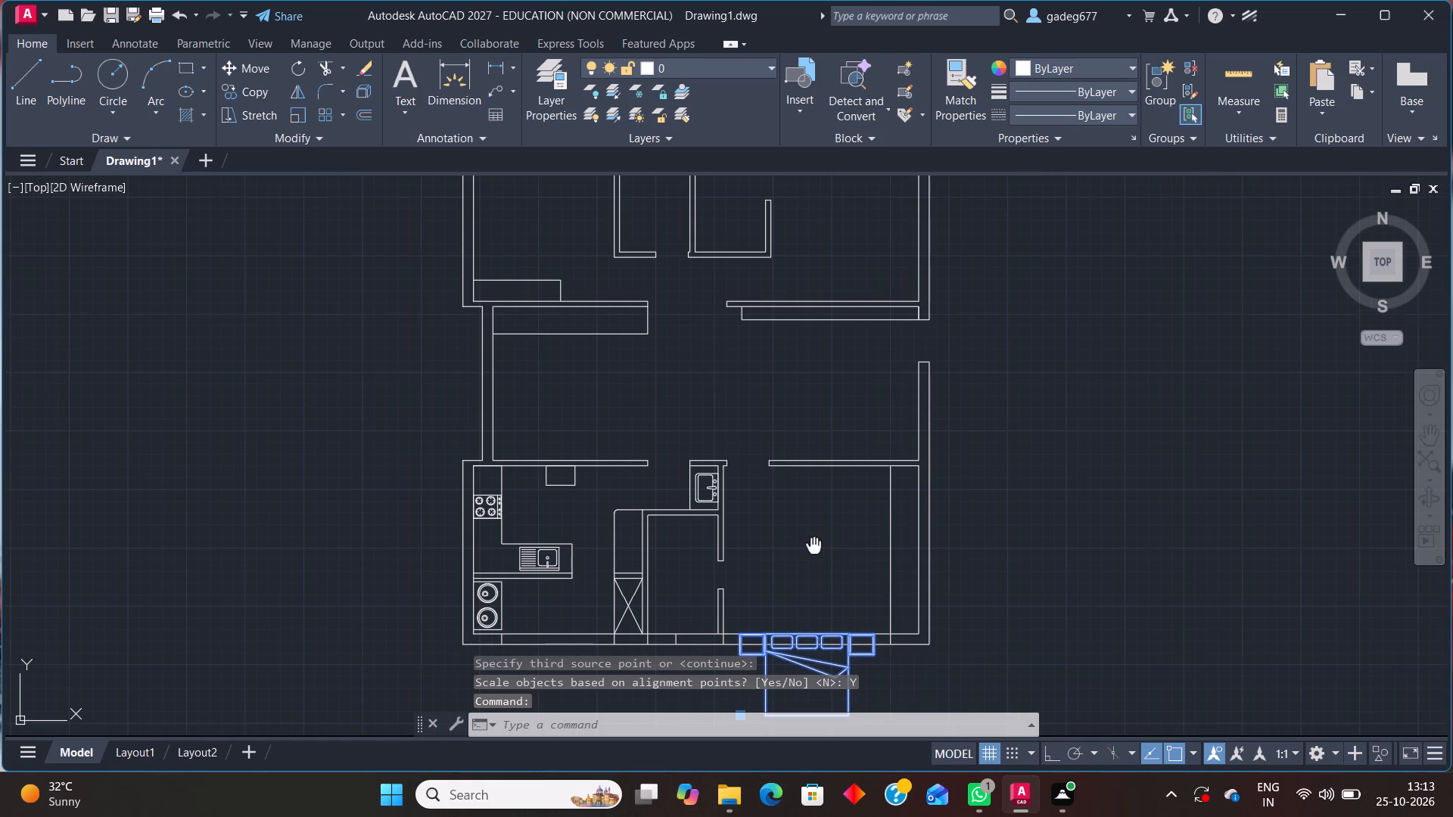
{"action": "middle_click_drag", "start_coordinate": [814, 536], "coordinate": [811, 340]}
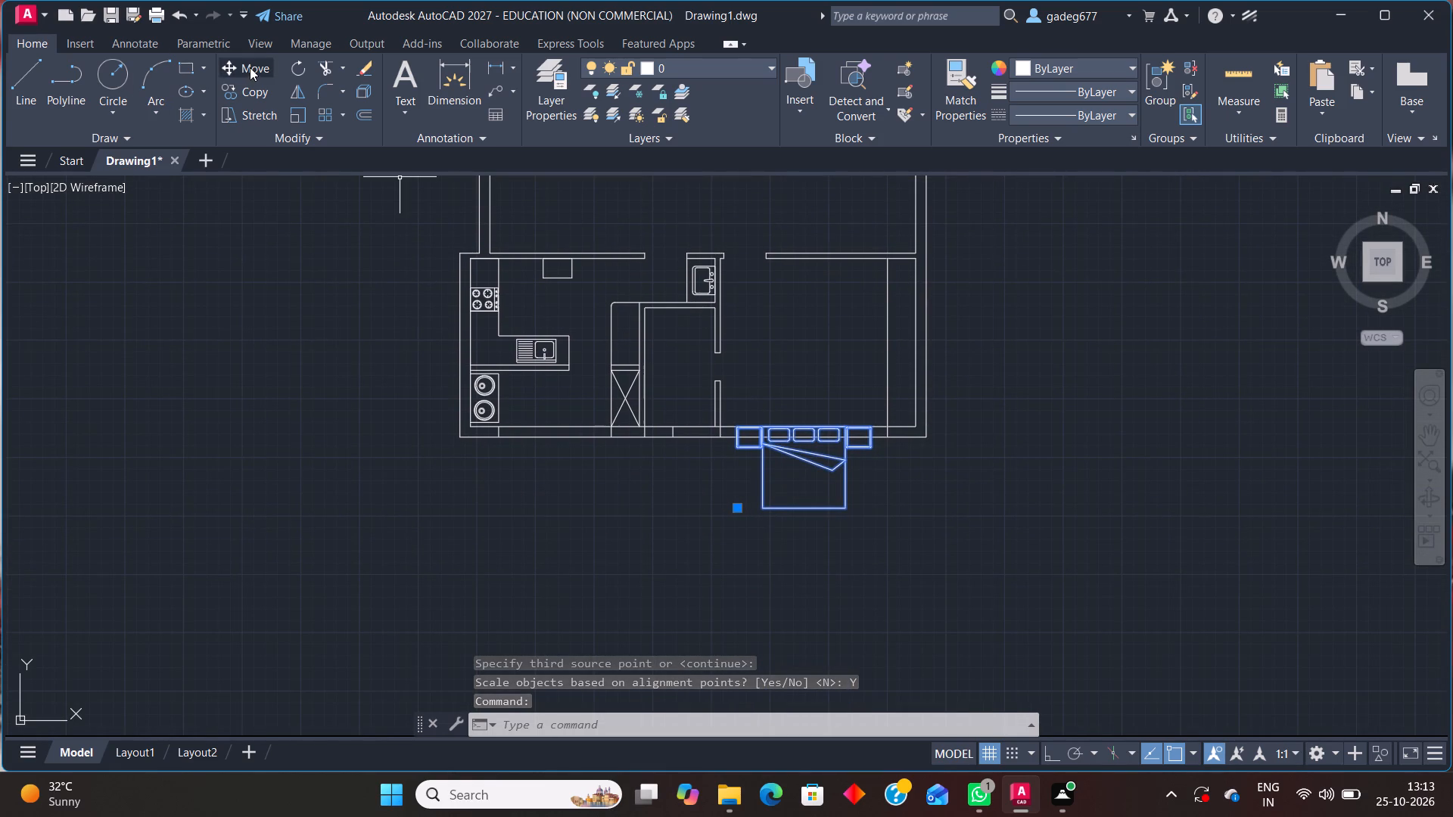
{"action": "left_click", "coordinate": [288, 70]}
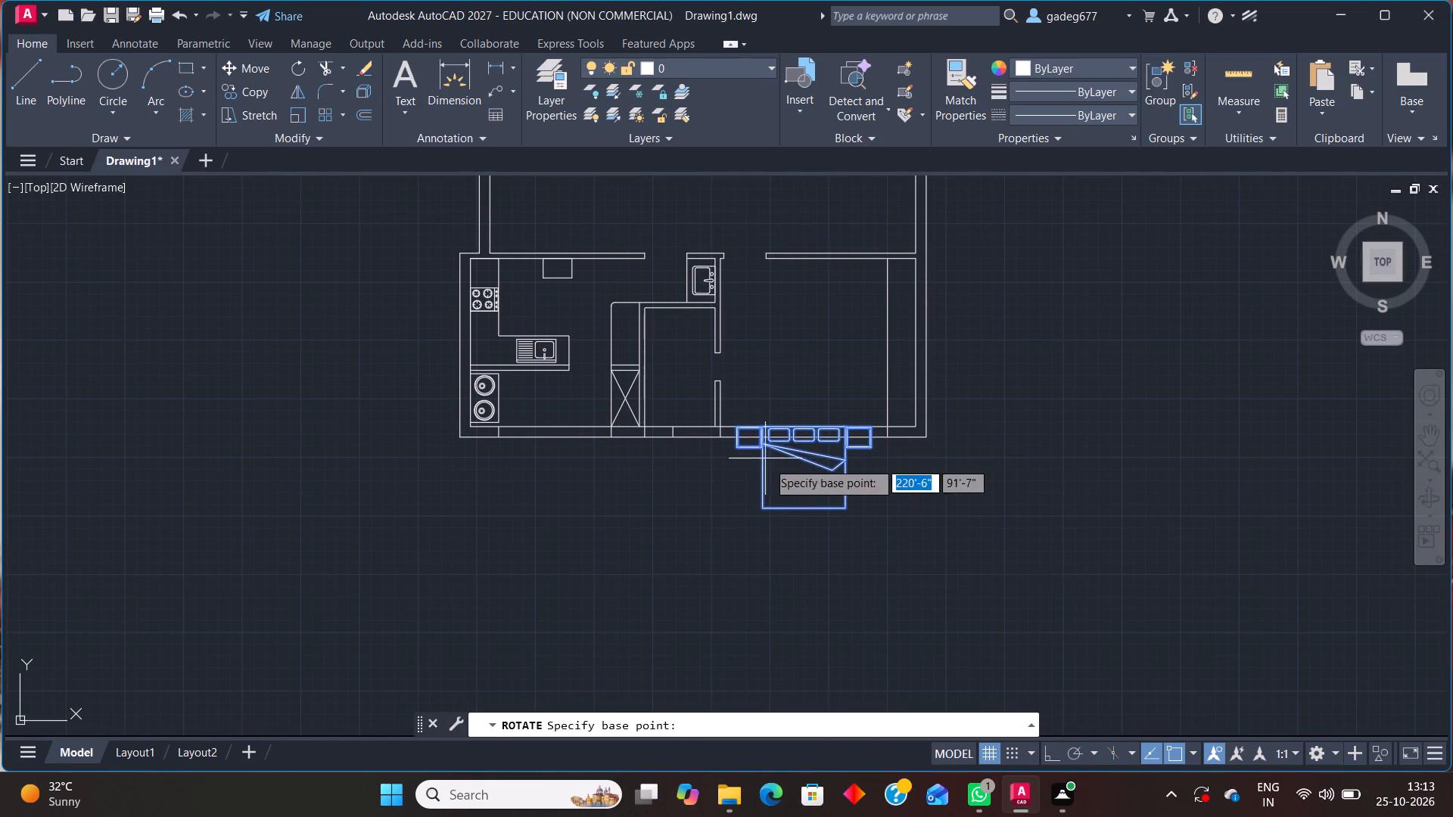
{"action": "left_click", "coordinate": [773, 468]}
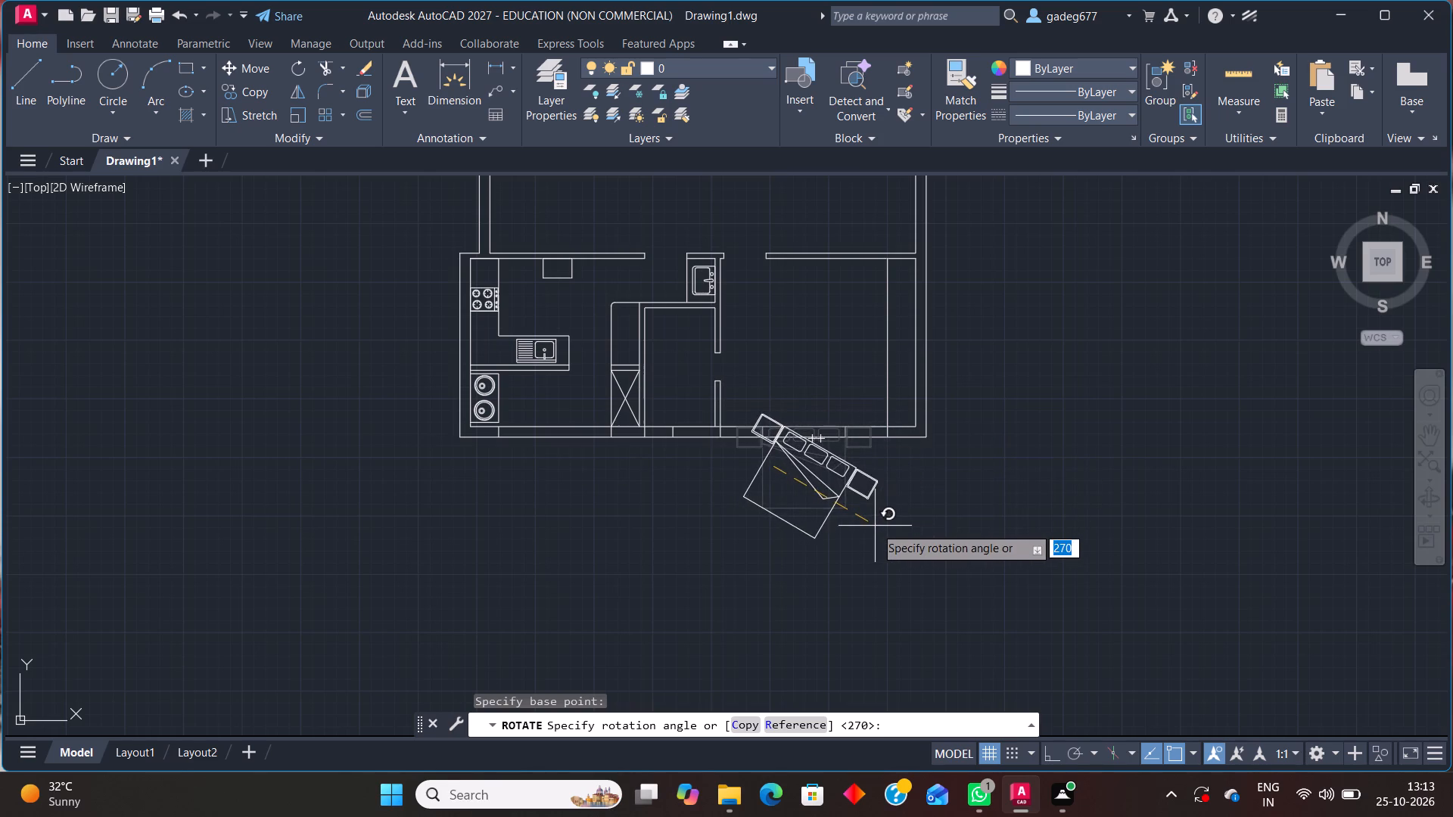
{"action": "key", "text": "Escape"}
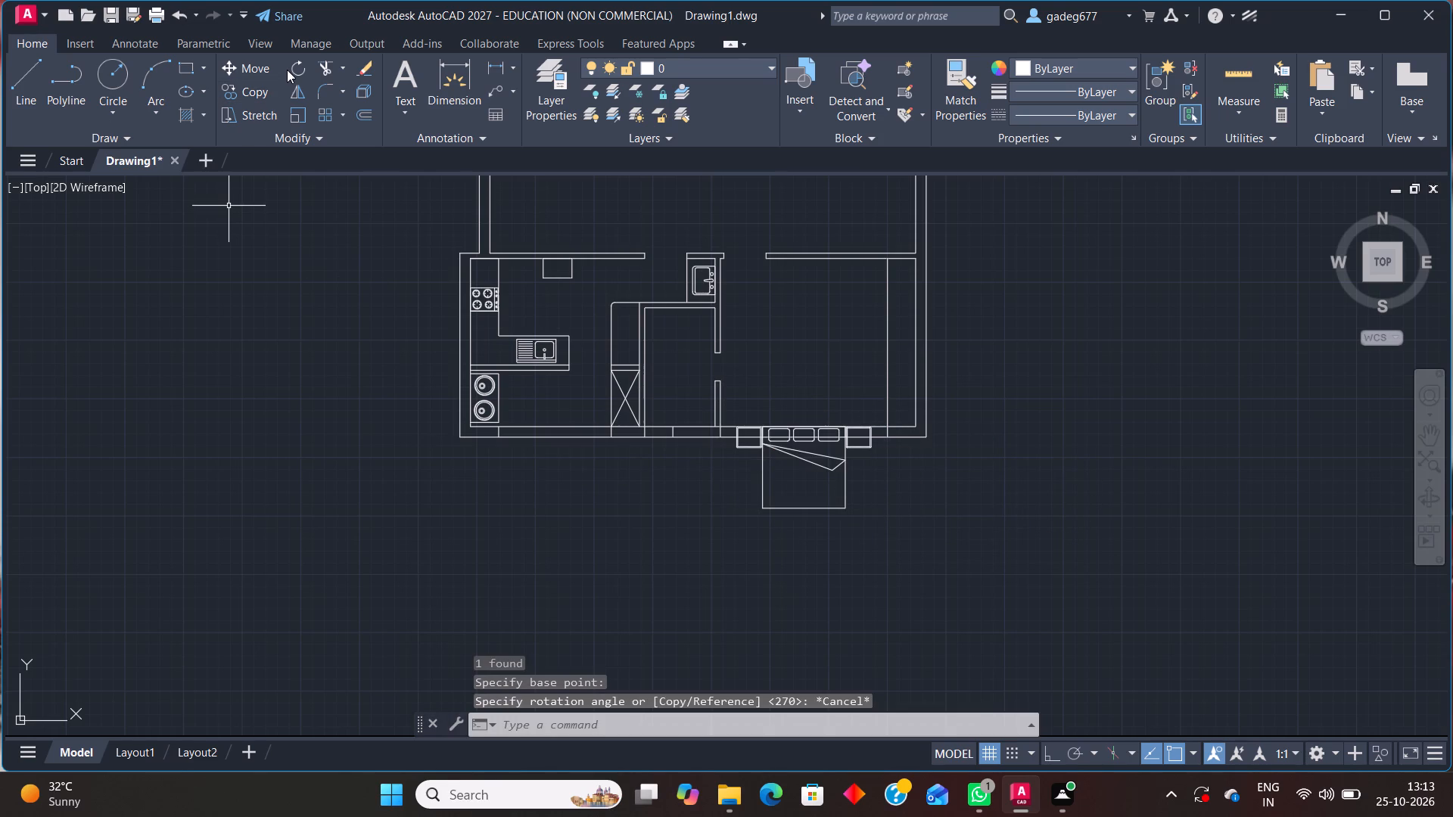
Rotate the bed block 180° about the midpoint of its headboard, with Ortho on, so it lies inside the southeast room.
{"action": "left_click", "coordinate": [295, 59]}
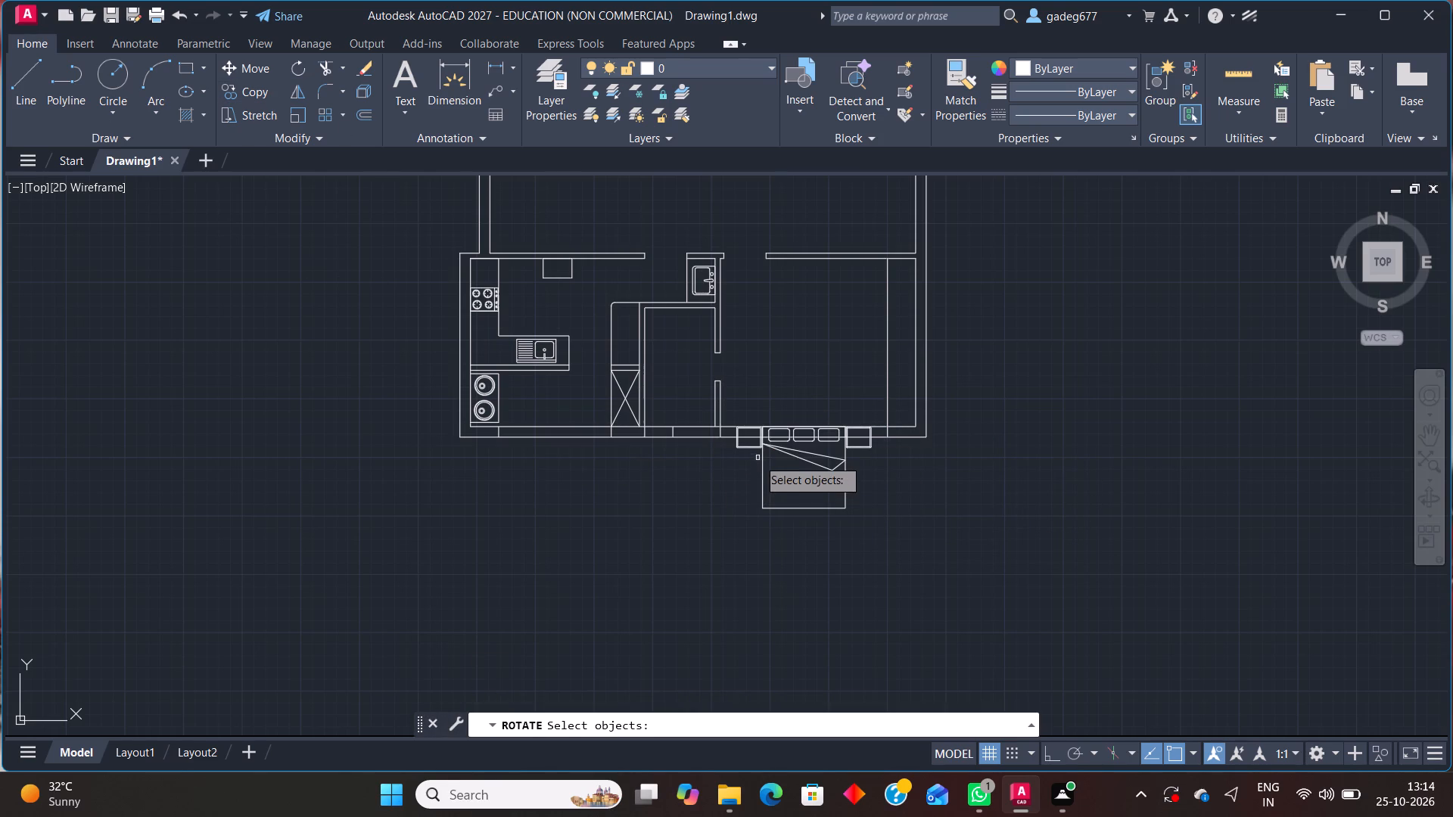
{"action": "left_click", "coordinate": [761, 454]}
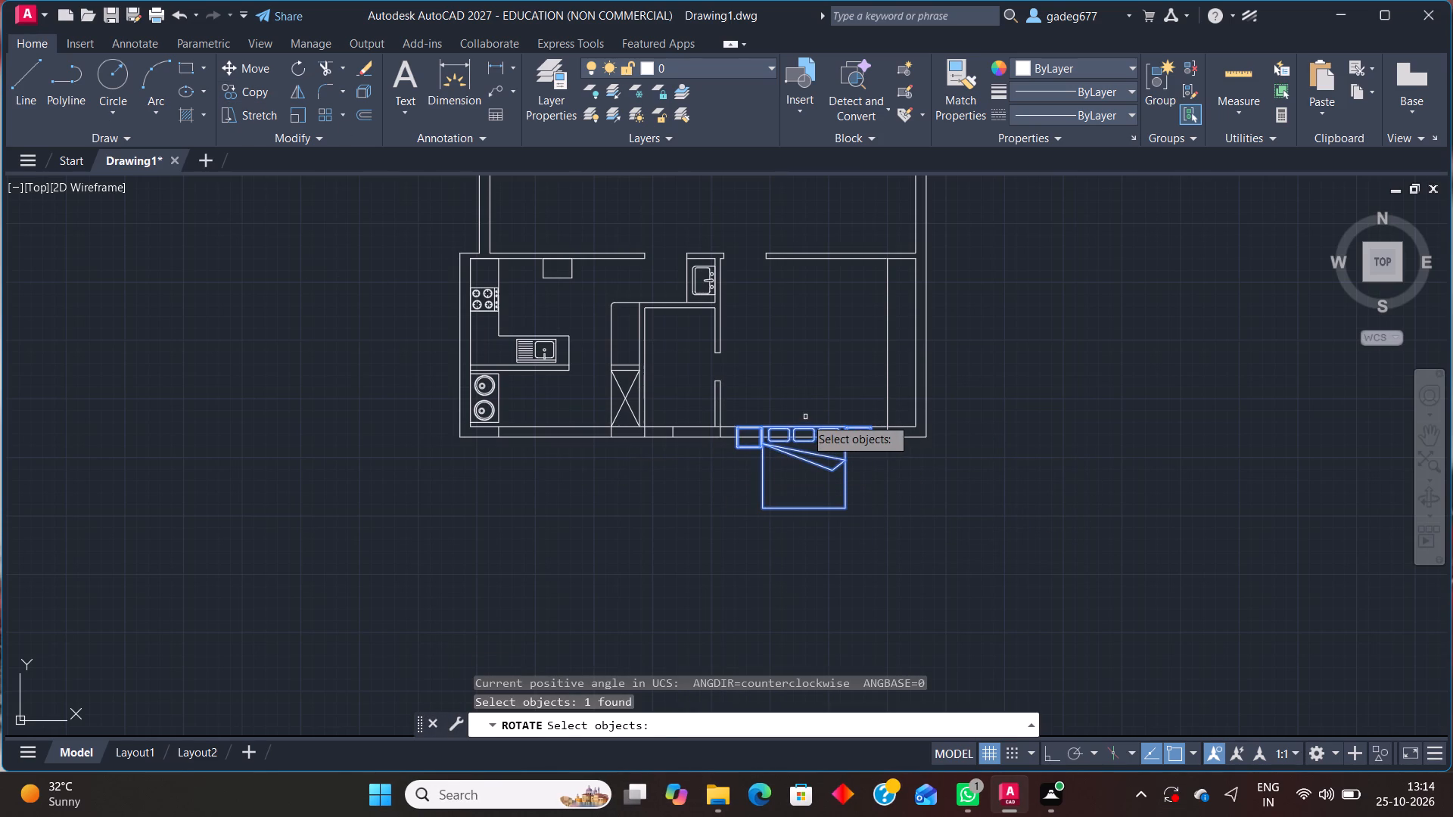
{"action": "key", "text": "Return"}
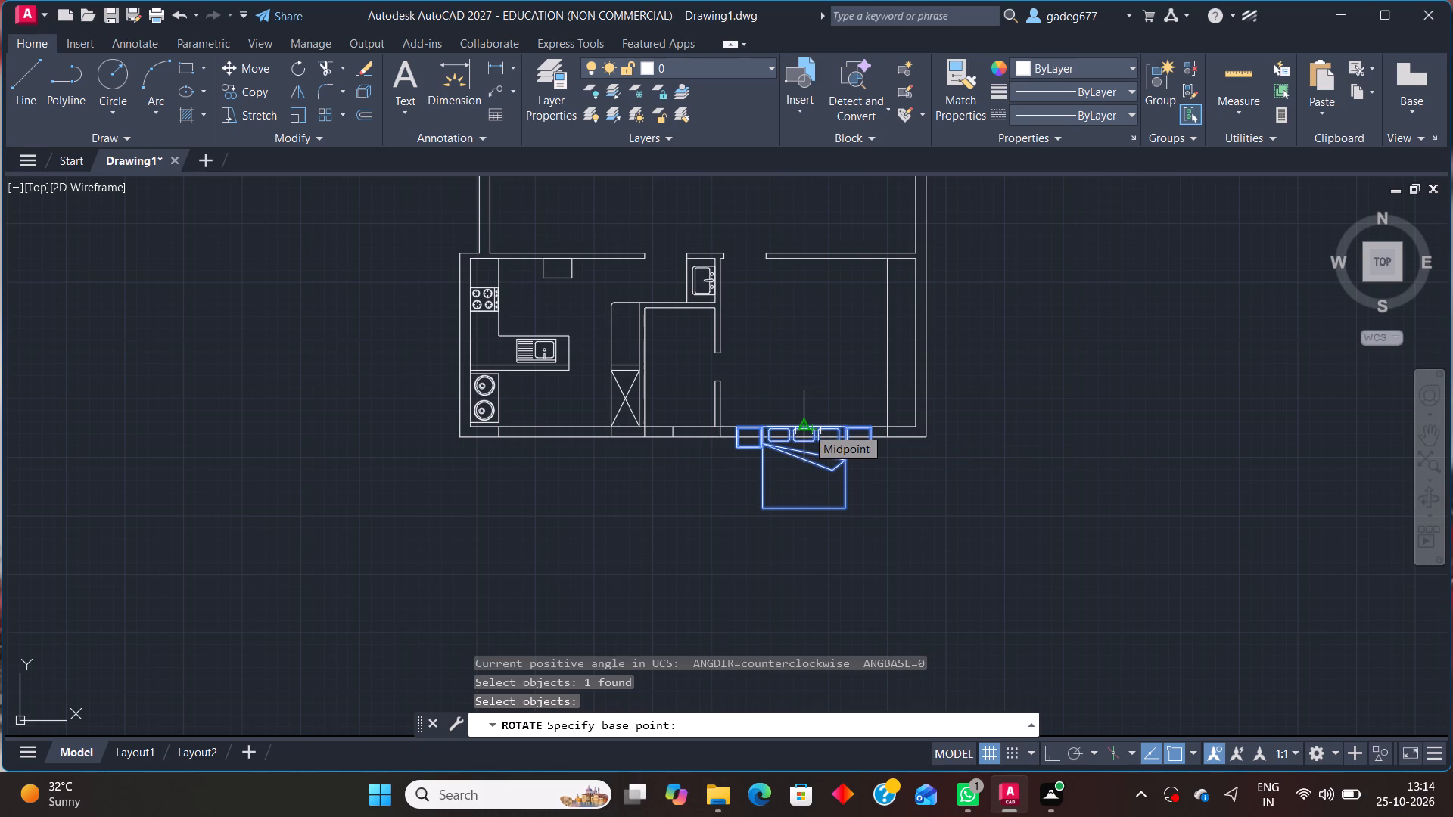
{"action": "scroll", "coordinate": [804, 427], "scroll_direction": "up", "scroll_amount": 2}
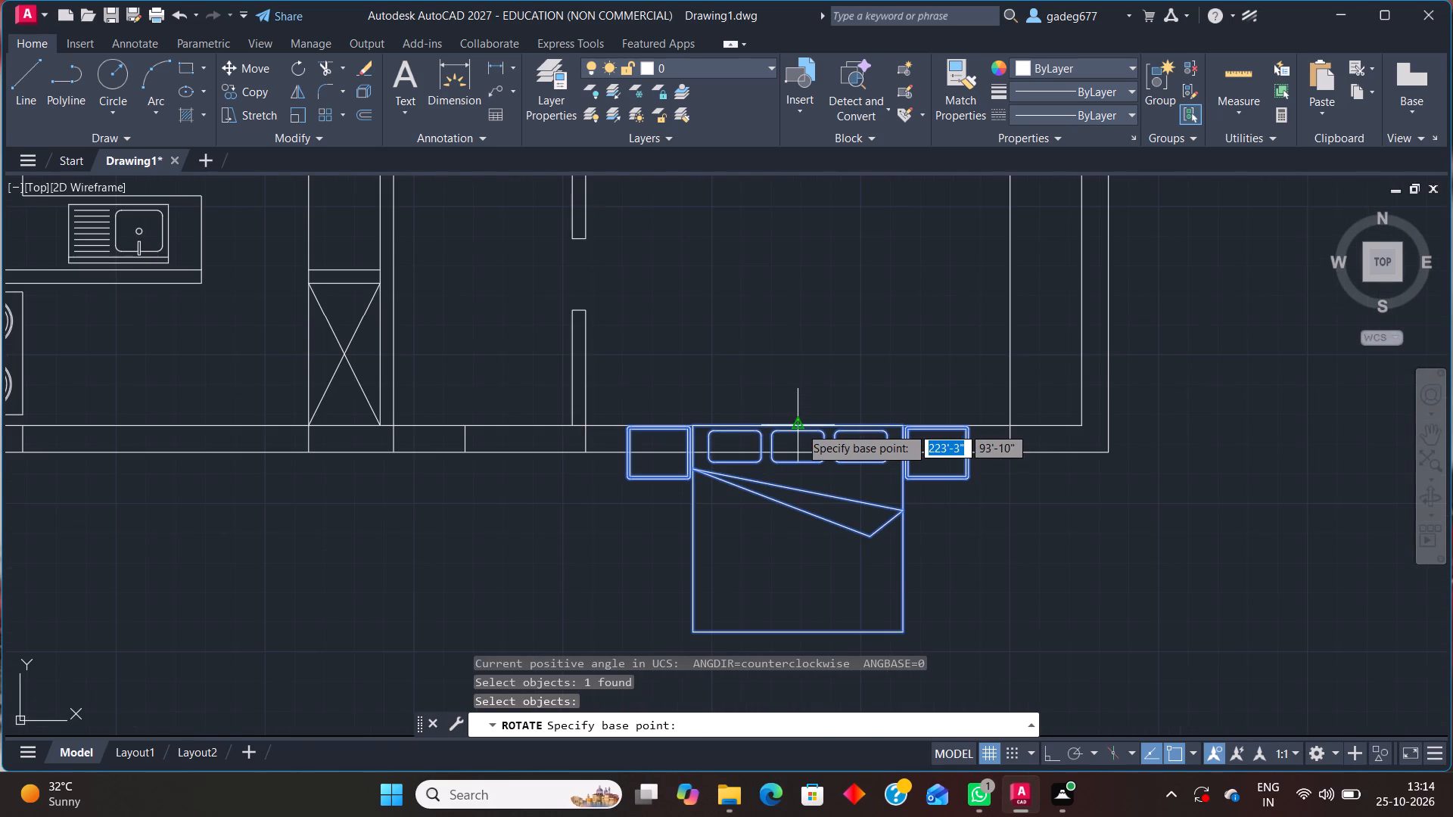
{"action": "left_click", "coordinate": [800, 427]}
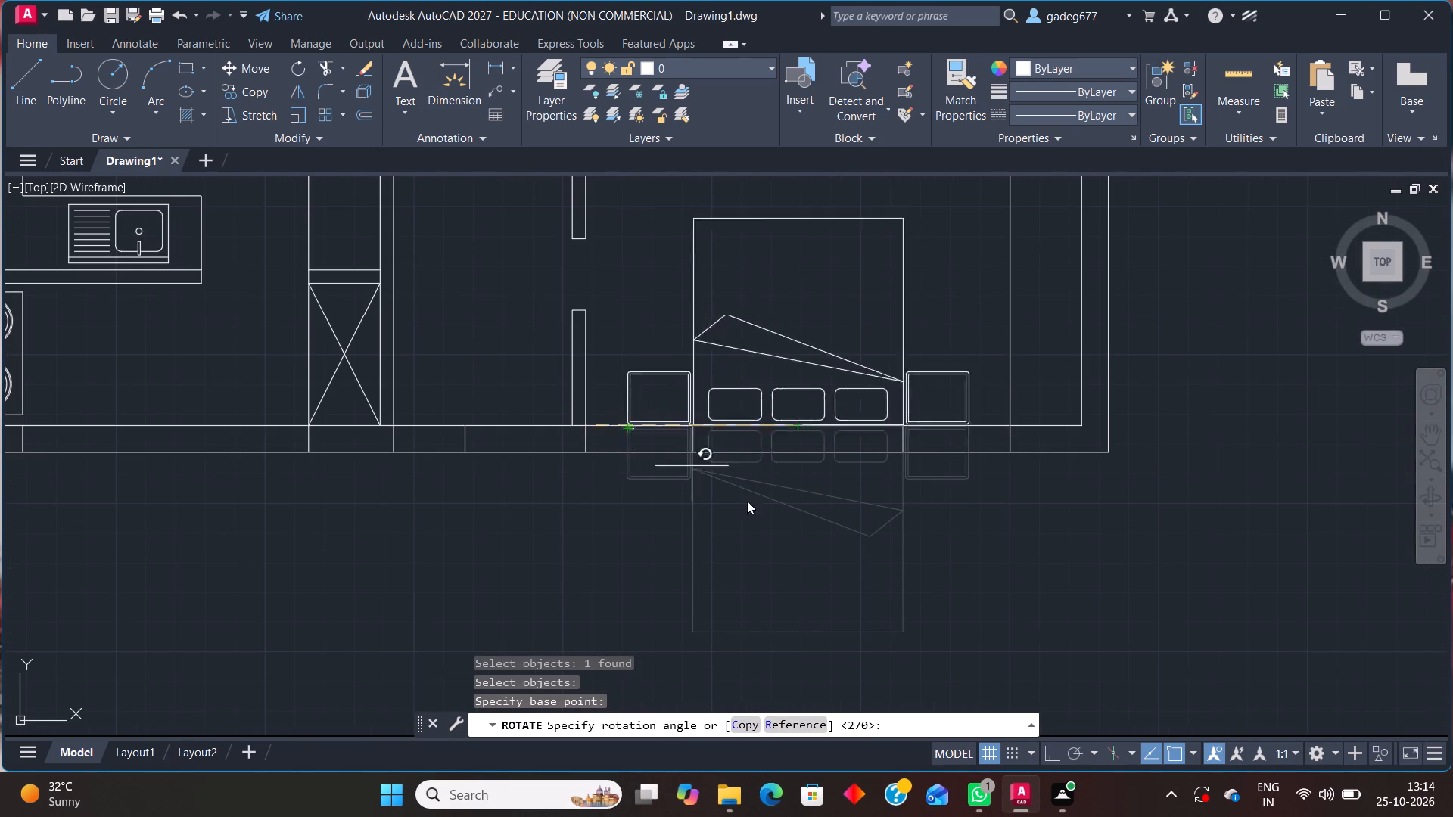
{"action": "left_click", "coordinate": [1047, 755]}
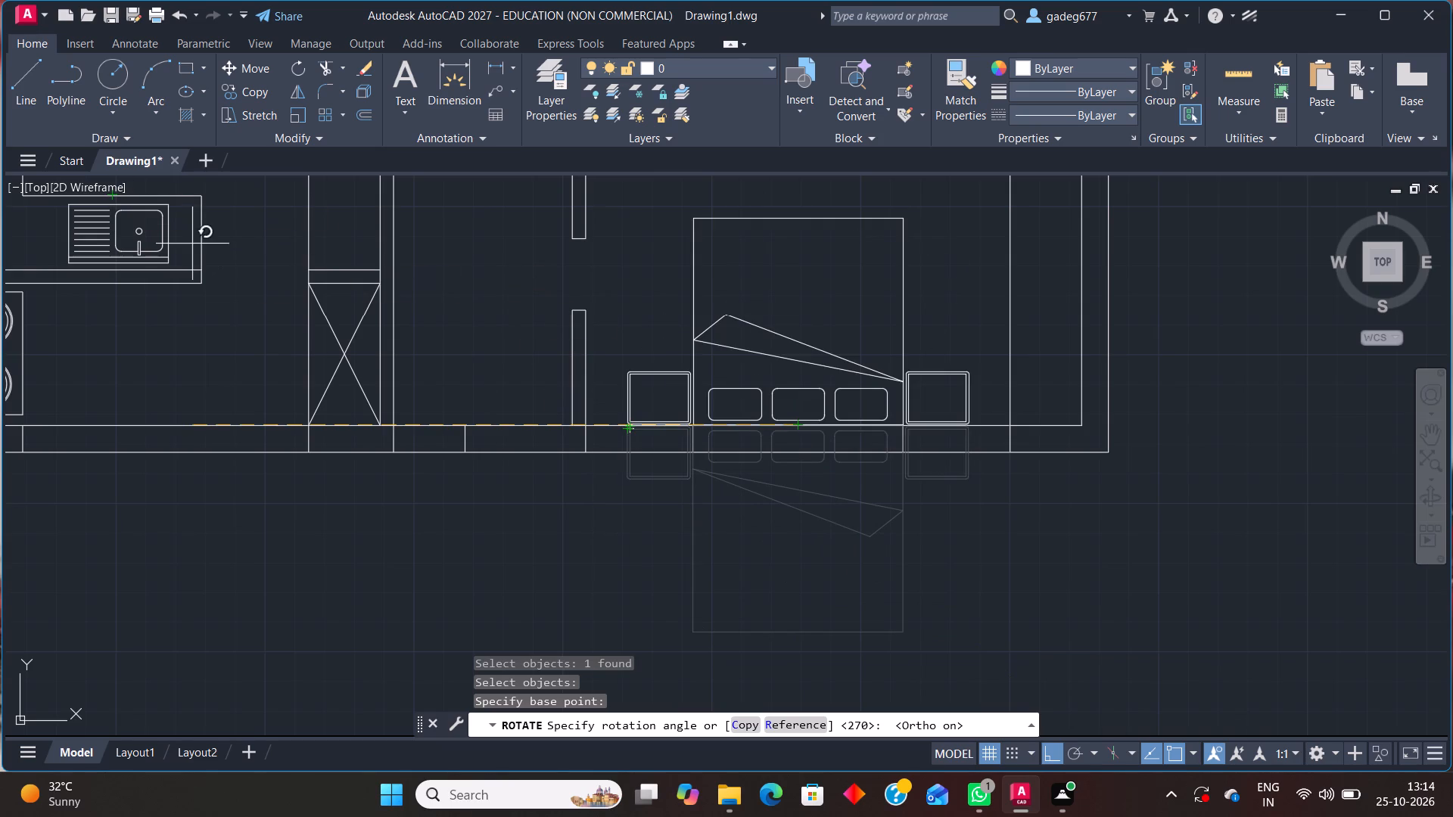
{"action": "left_click", "coordinate": [424, 309]}
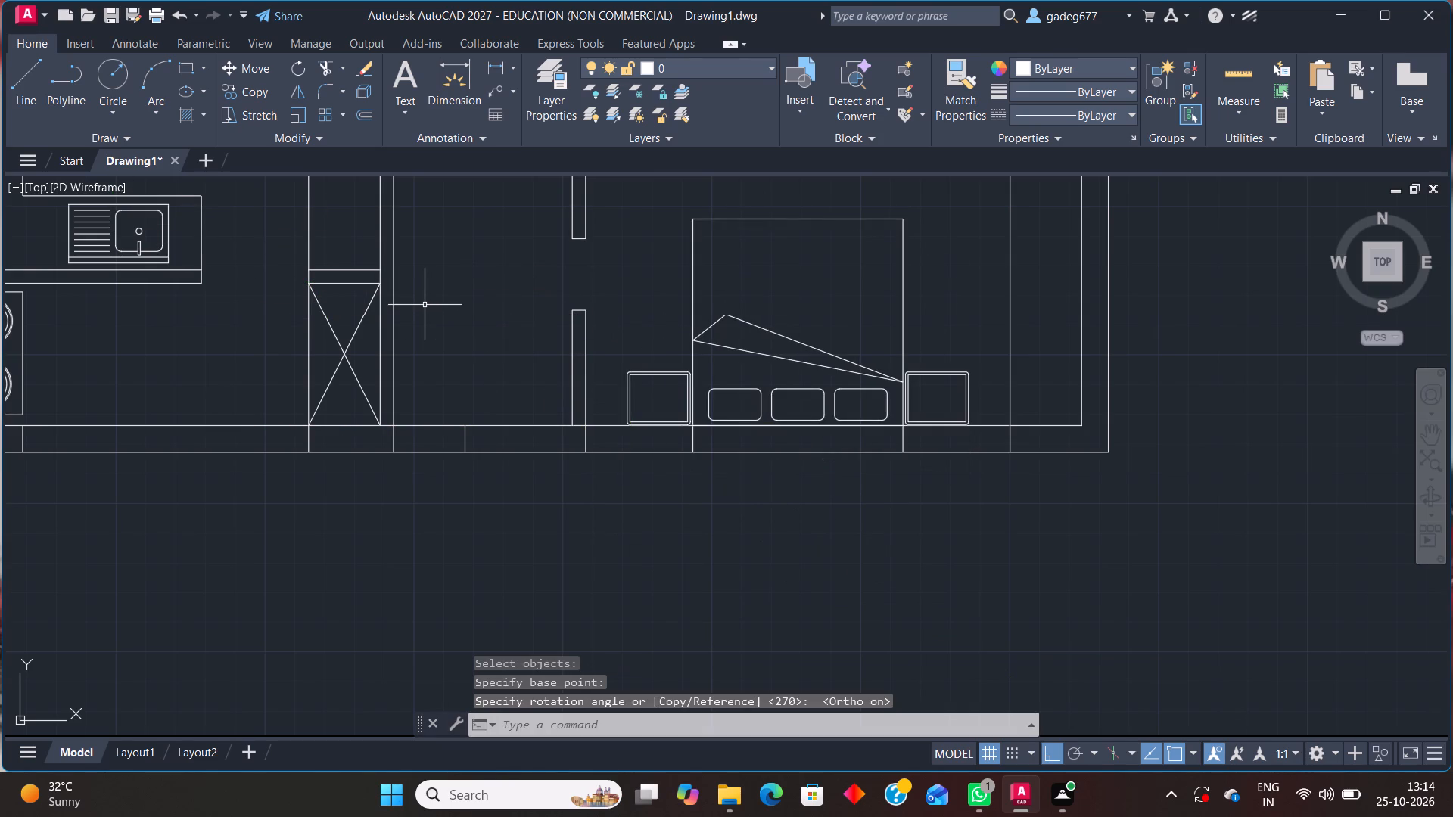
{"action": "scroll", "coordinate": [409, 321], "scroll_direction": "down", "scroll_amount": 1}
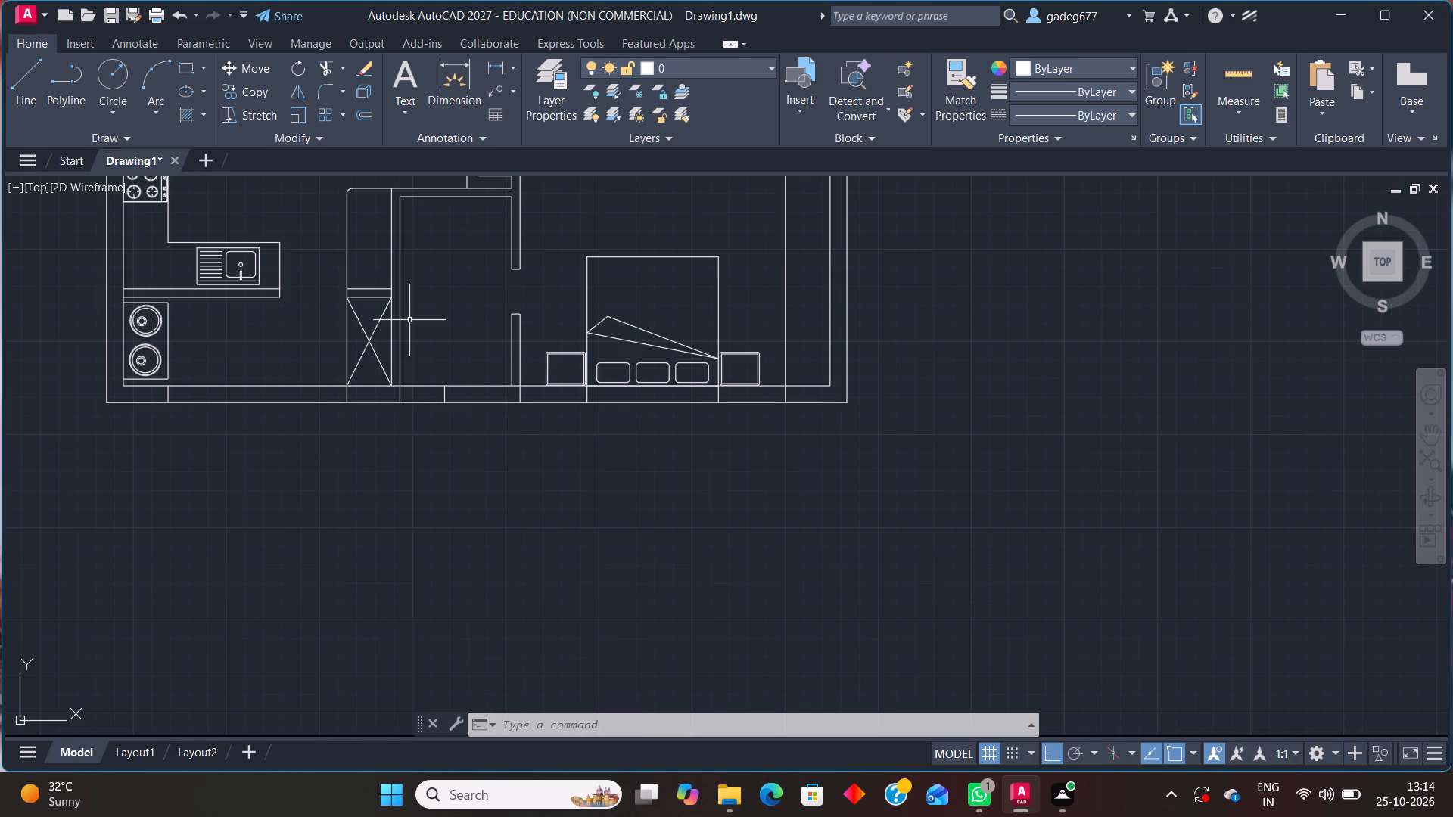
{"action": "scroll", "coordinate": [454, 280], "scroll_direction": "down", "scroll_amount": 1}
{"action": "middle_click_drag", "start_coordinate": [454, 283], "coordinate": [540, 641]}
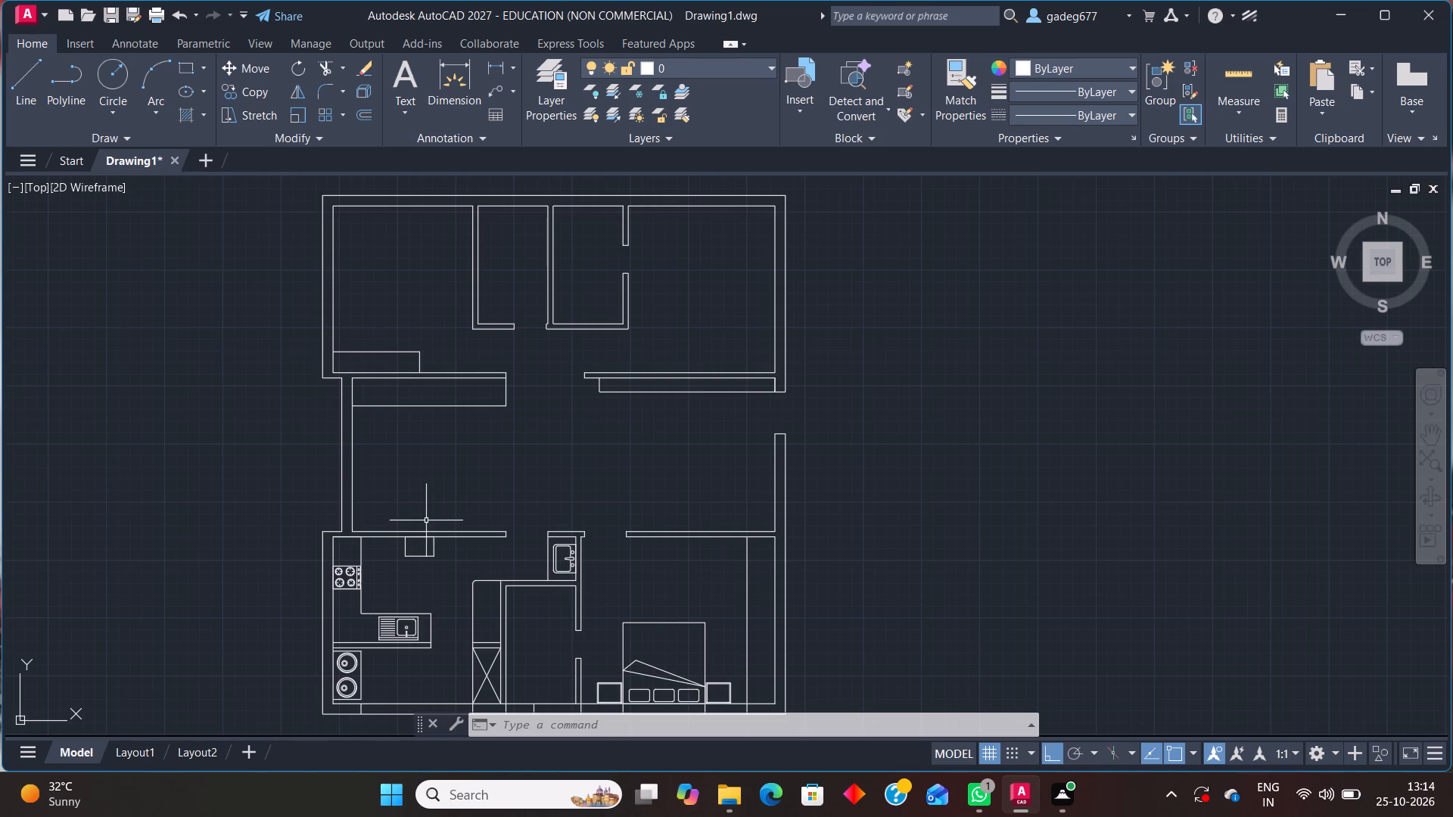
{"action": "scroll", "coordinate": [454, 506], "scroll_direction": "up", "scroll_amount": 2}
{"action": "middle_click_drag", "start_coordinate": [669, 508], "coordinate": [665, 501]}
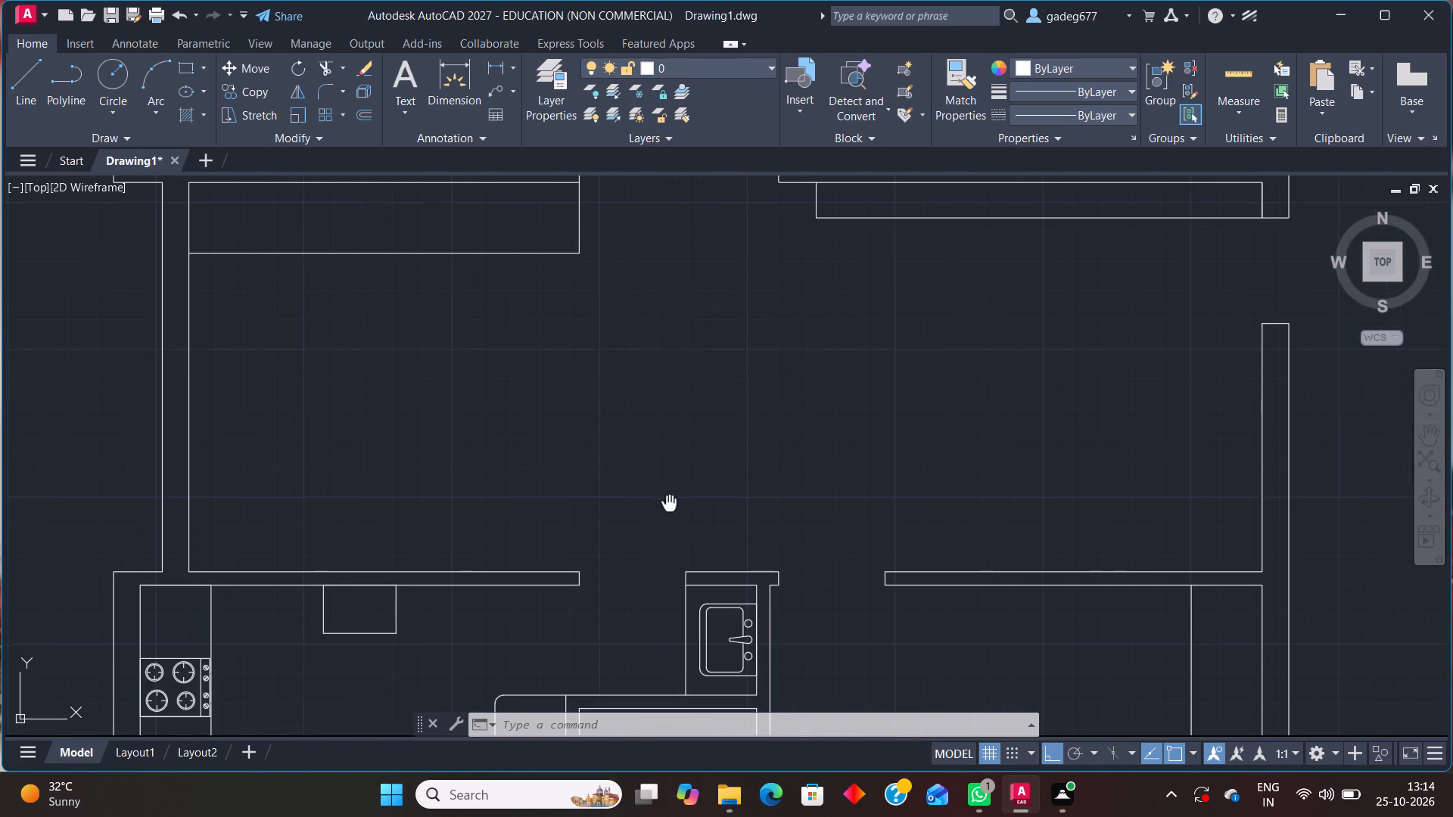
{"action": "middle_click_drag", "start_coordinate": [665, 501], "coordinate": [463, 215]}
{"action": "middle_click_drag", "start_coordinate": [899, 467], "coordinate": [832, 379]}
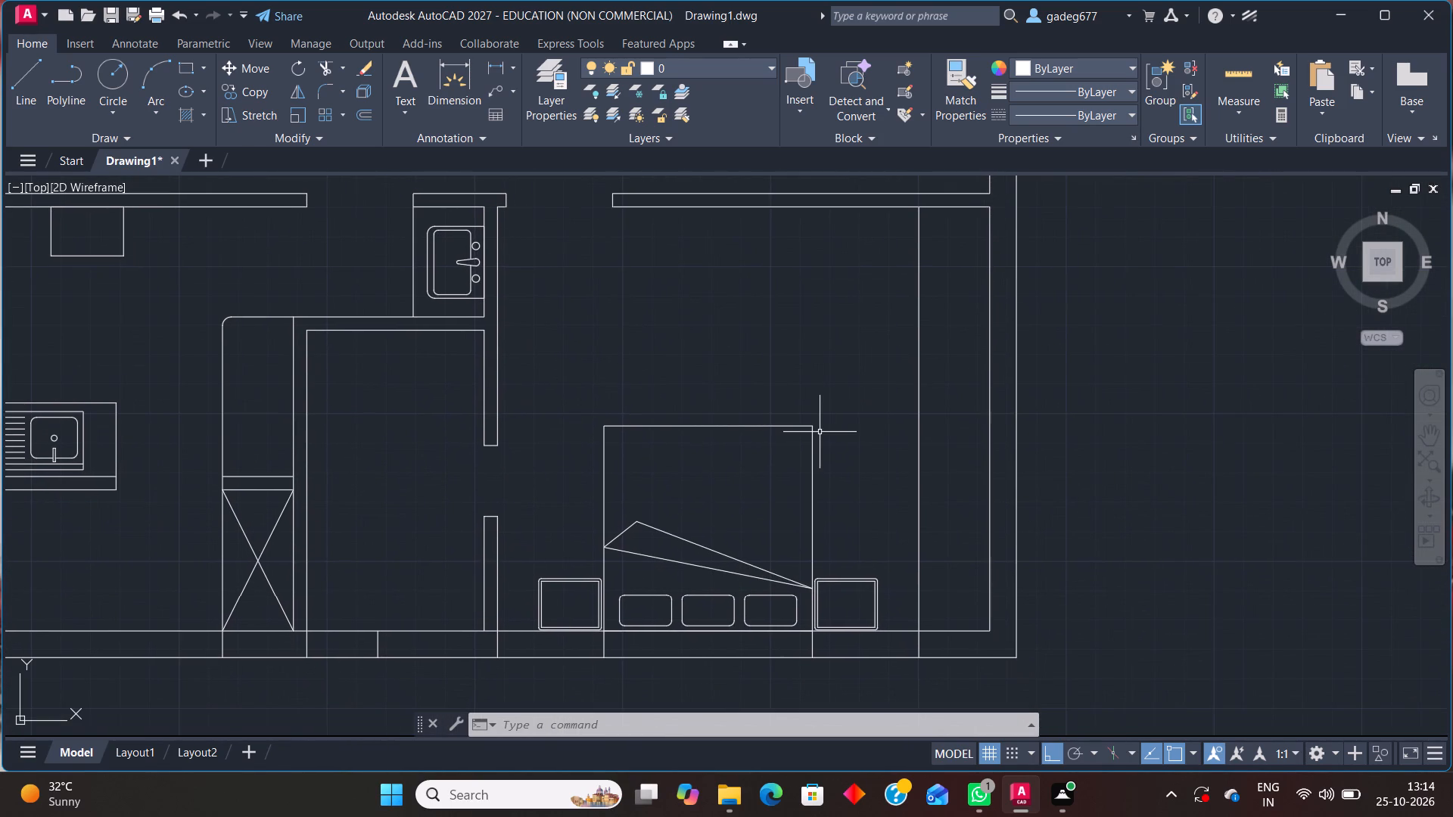
Browse the blocks of 01-04-cad-blocks-net-sofas.dwg in DesignCenter for a suitable sofa, preview block F20, and close DesignCenter.
{"action": "key", "text": "ctrl+2"}
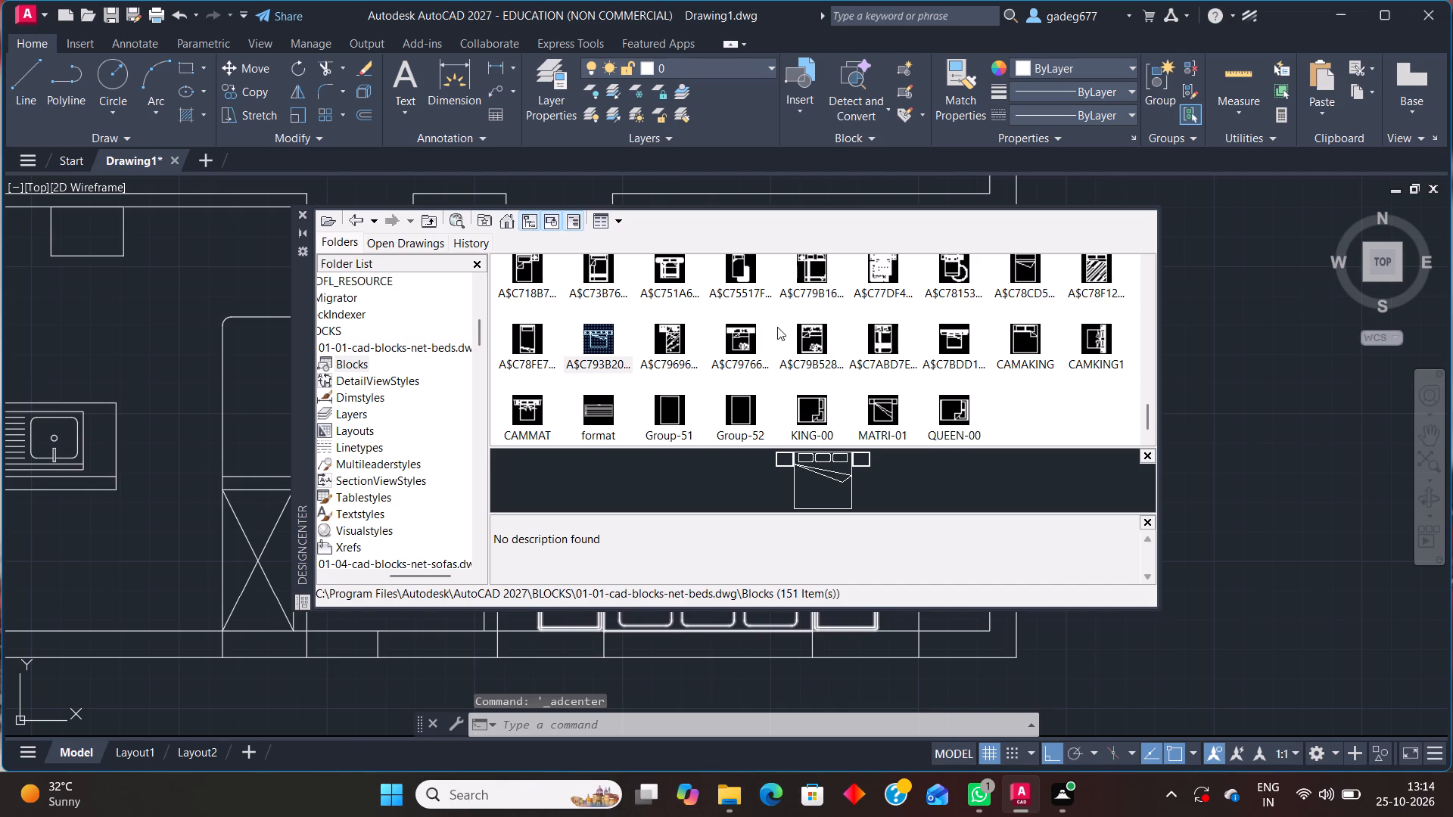
{"action": "scroll", "coordinate": [762, 358], "scroll_direction": "down", "scroll_amount": 1}
{"action": "scroll", "coordinate": [394, 523], "scroll_direction": "down", "scroll_amount": 1}
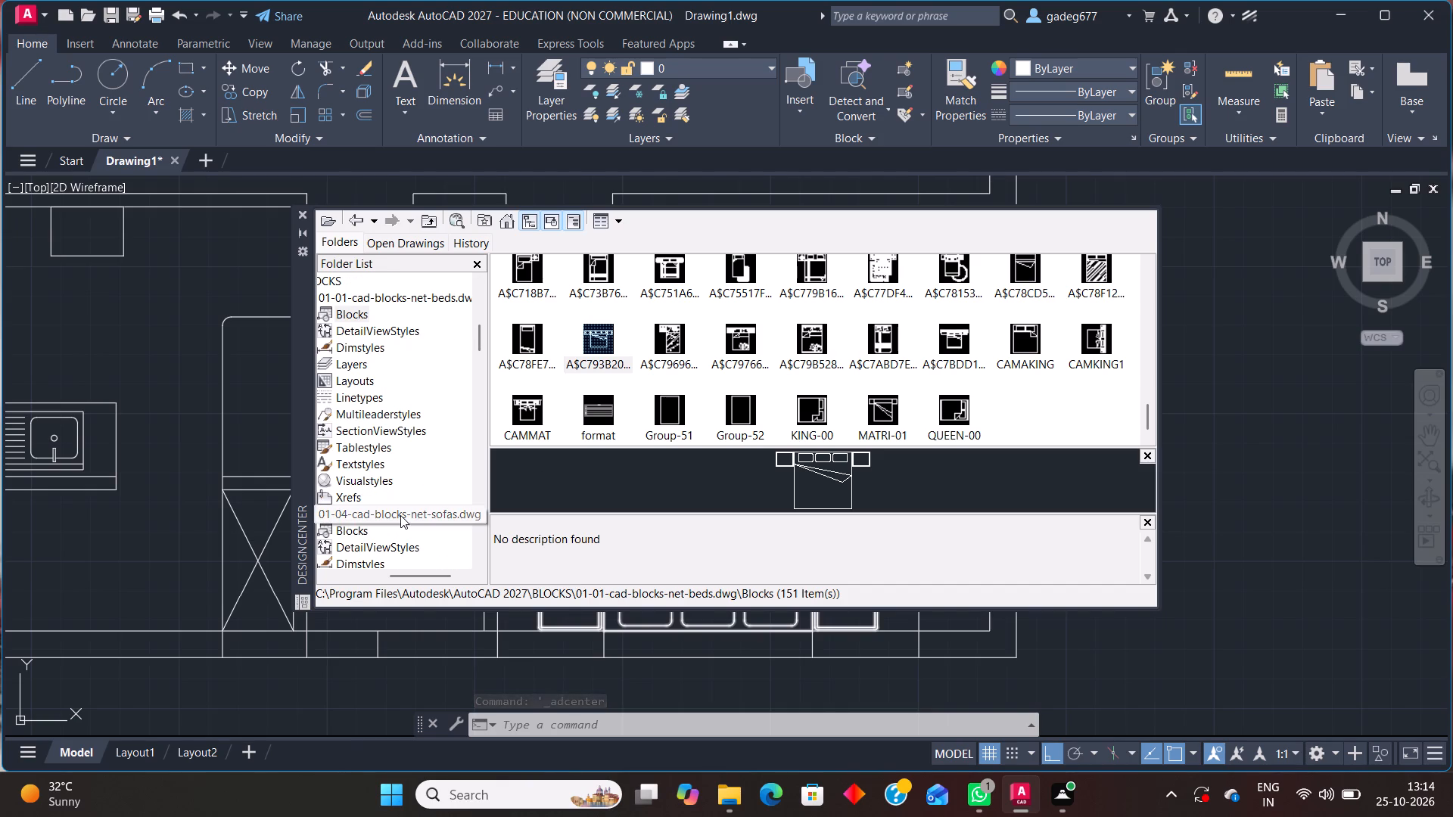
{"action": "left_click", "coordinate": [400, 515]}
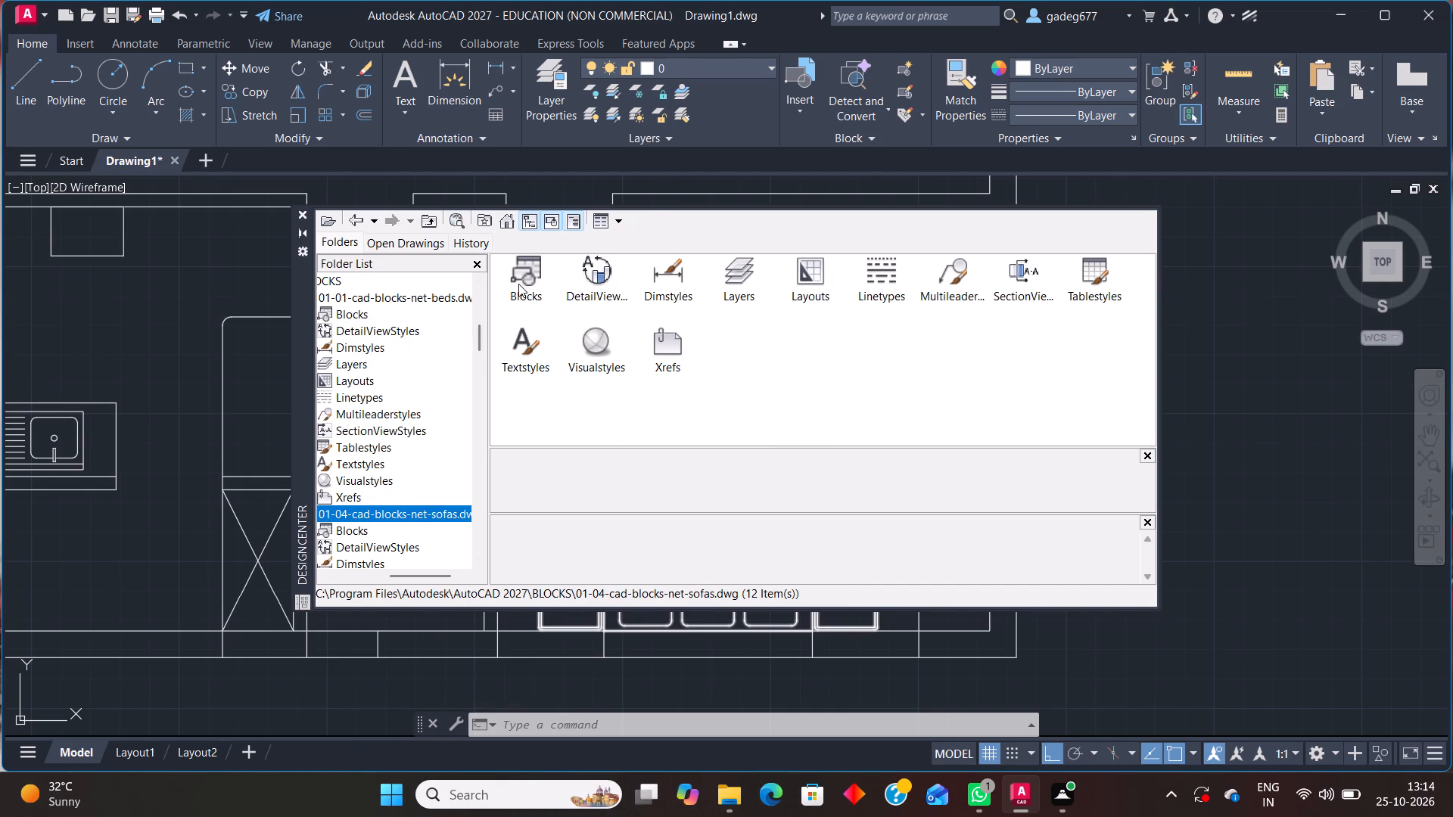
{"action": "double_click", "coordinate": [518, 284]}
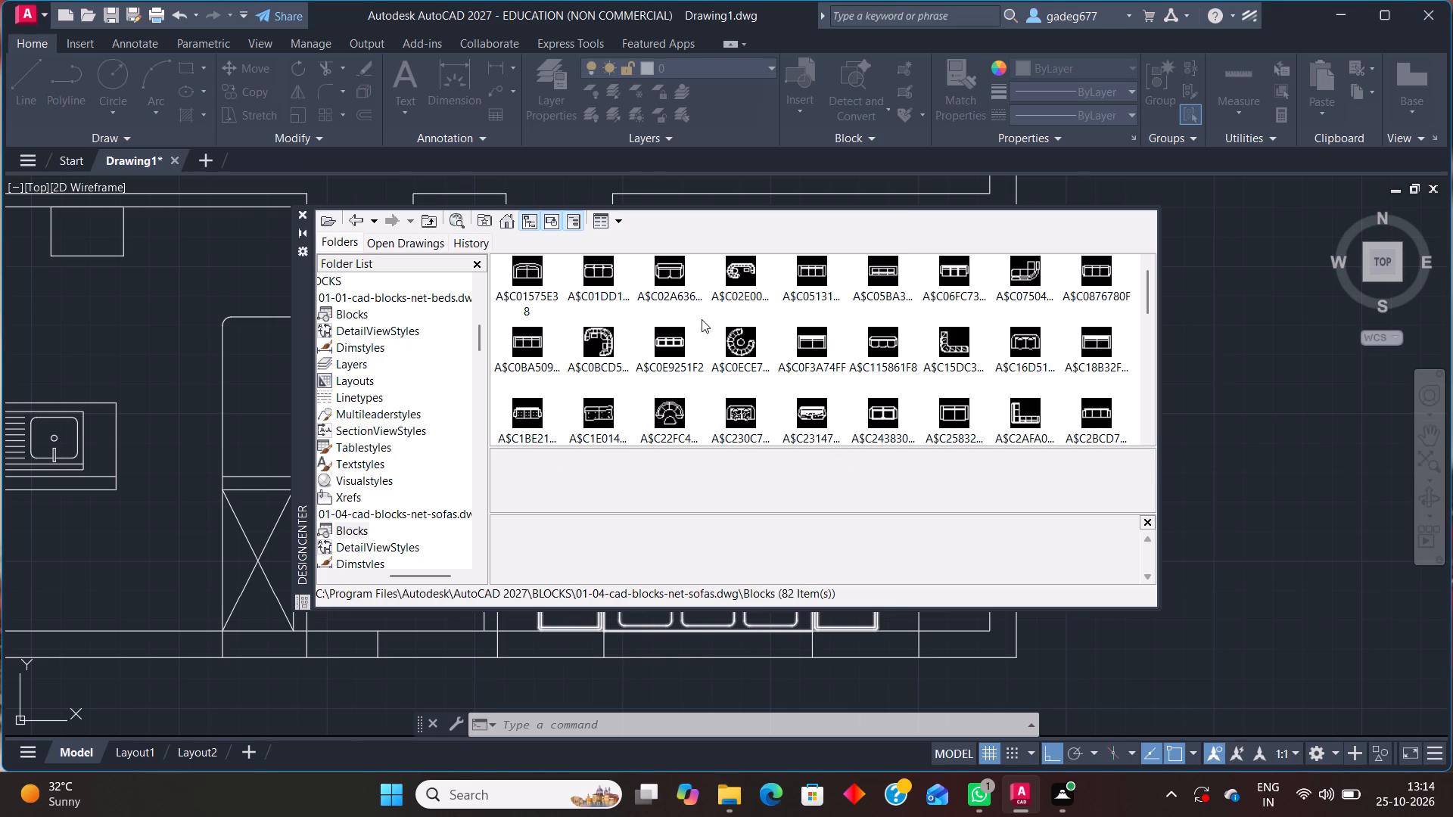
{"action": "scroll", "coordinate": [706, 369], "scroll_direction": "down", "scroll_amount": 1}
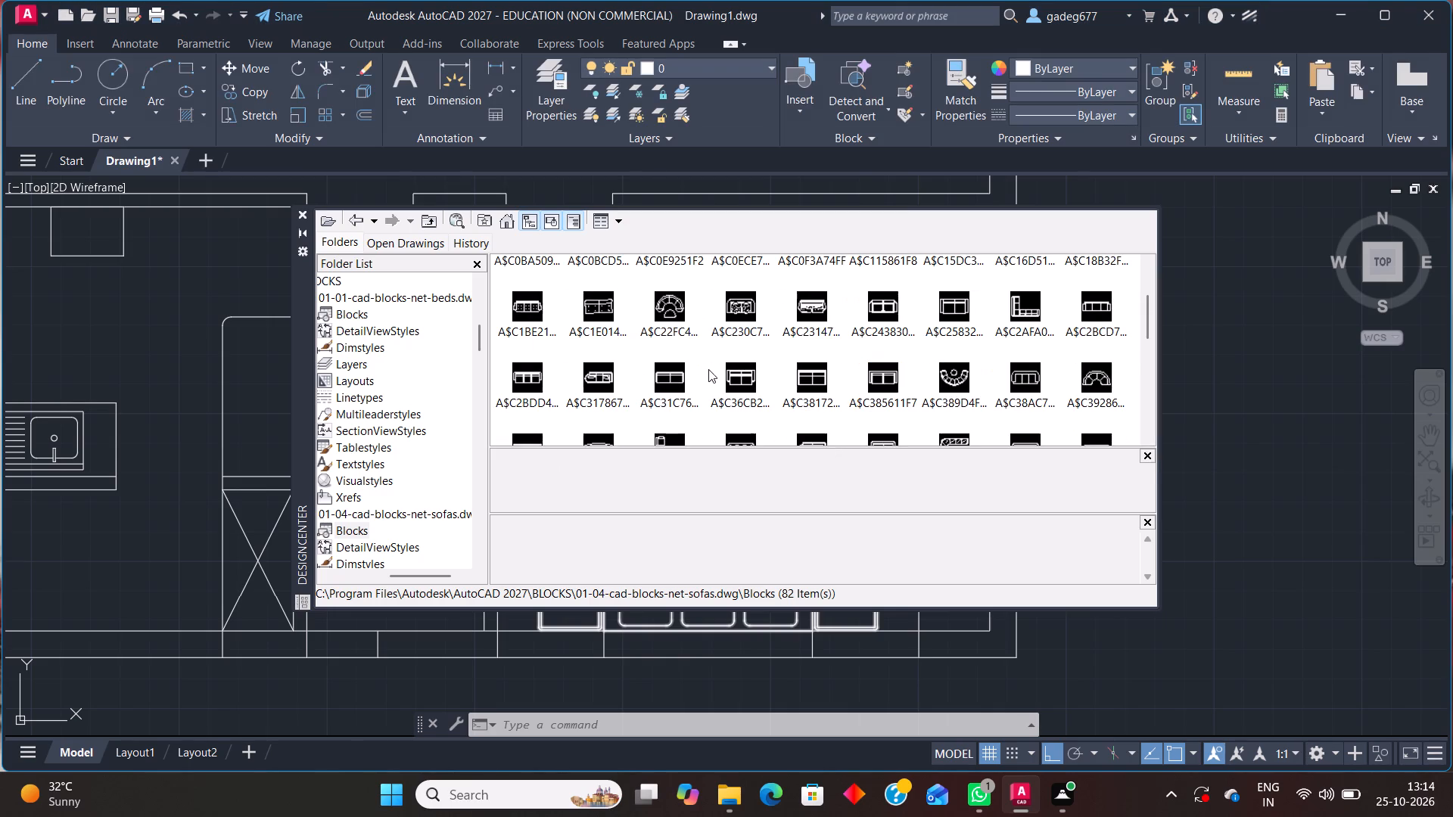
{"action": "scroll", "coordinate": [708, 369], "scroll_direction": "down", "scroll_amount": 1}
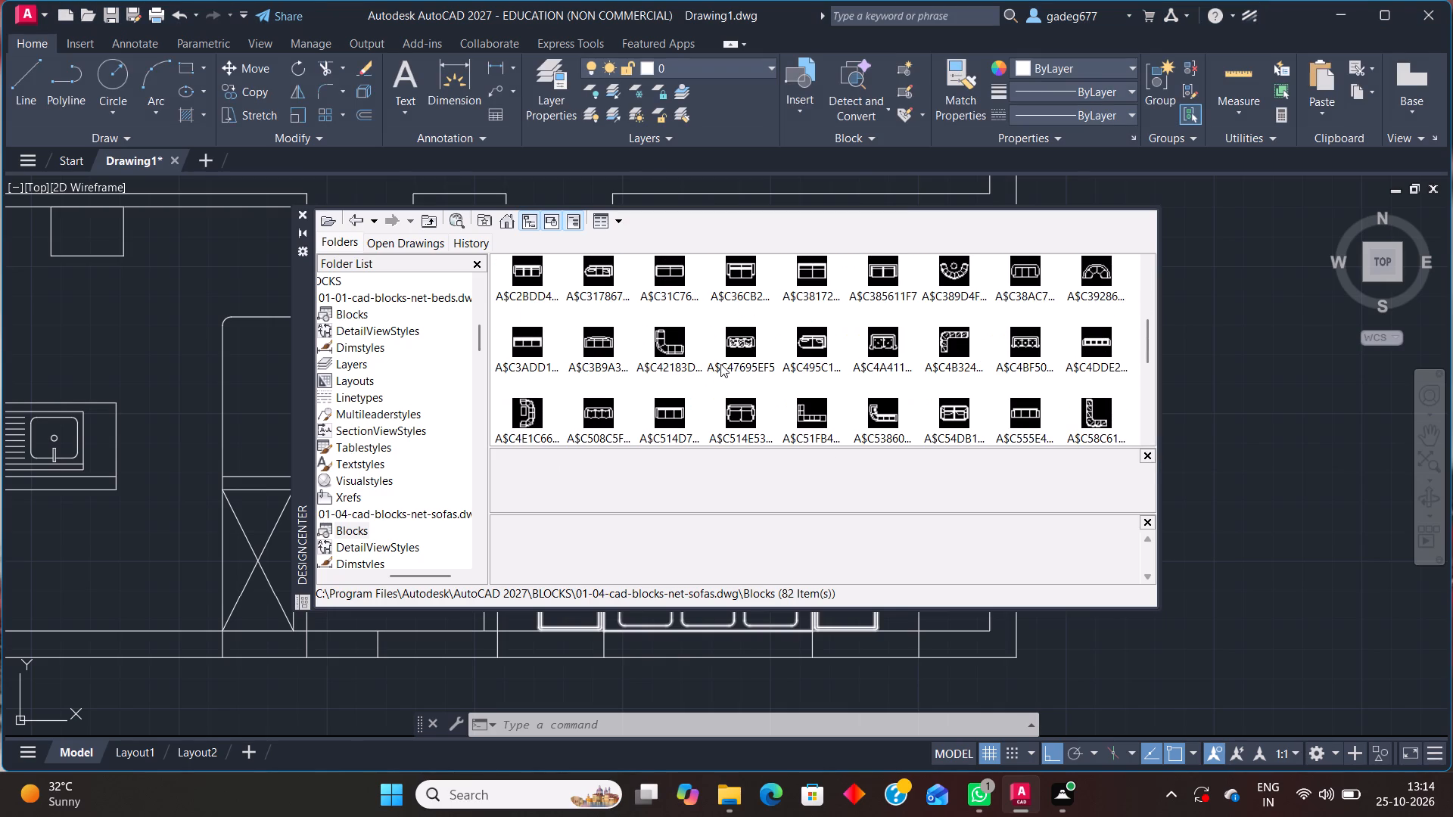
{"action": "scroll", "coordinate": [720, 364], "scroll_direction": "down", "scroll_amount": 3}
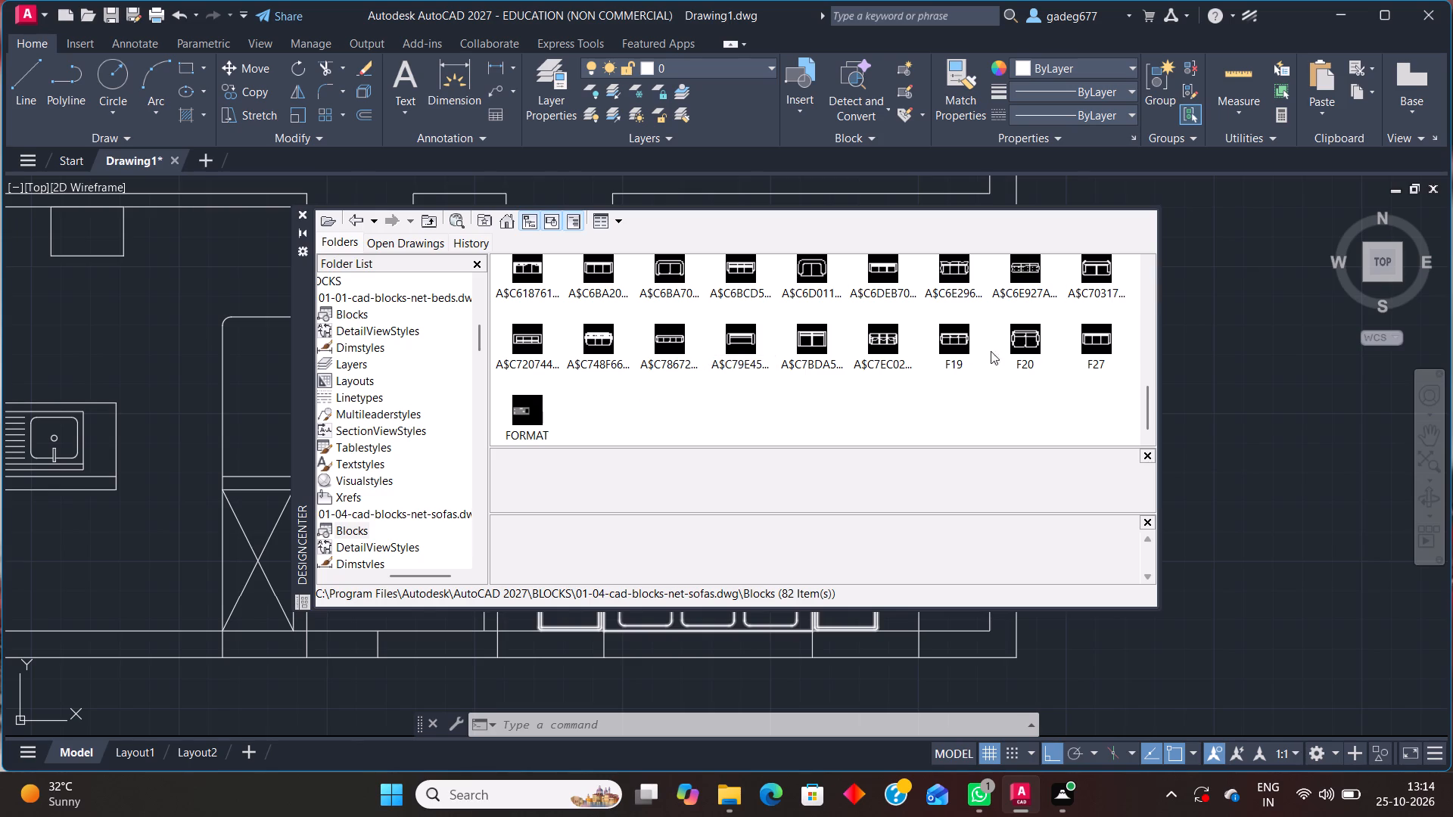
{"action": "left_click", "coordinate": [1032, 336]}
{"action": "scroll", "coordinate": [934, 378], "scroll_direction": "up", "scroll_amount": 1}
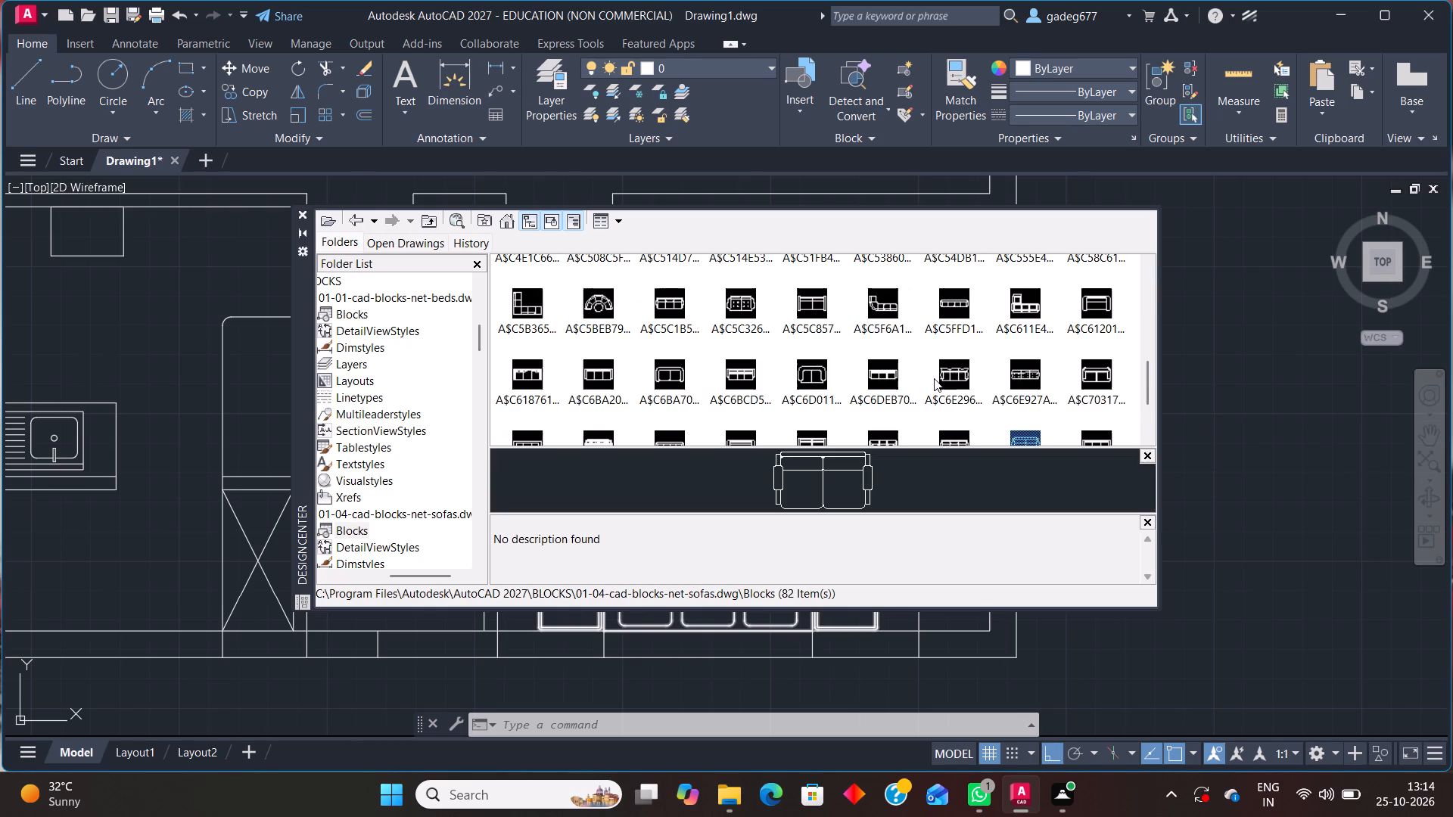
{"action": "scroll", "coordinate": [934, 378], "scroll_direction": "up", "scroll_amount": 1}
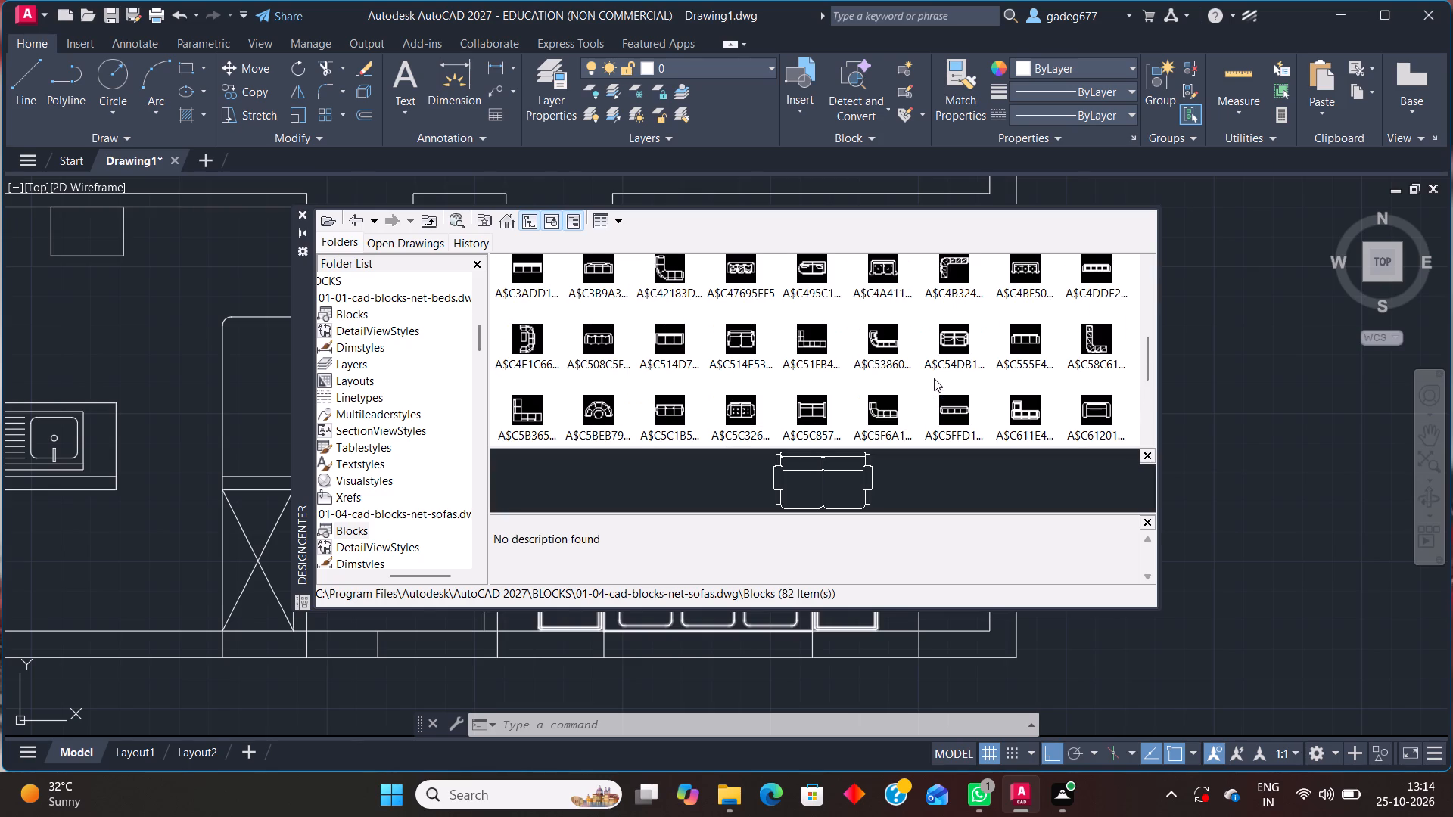
{"action": "scroll", "coordinate": [761, 323], "scroll_direction": "up", "scroll_amount": 4}
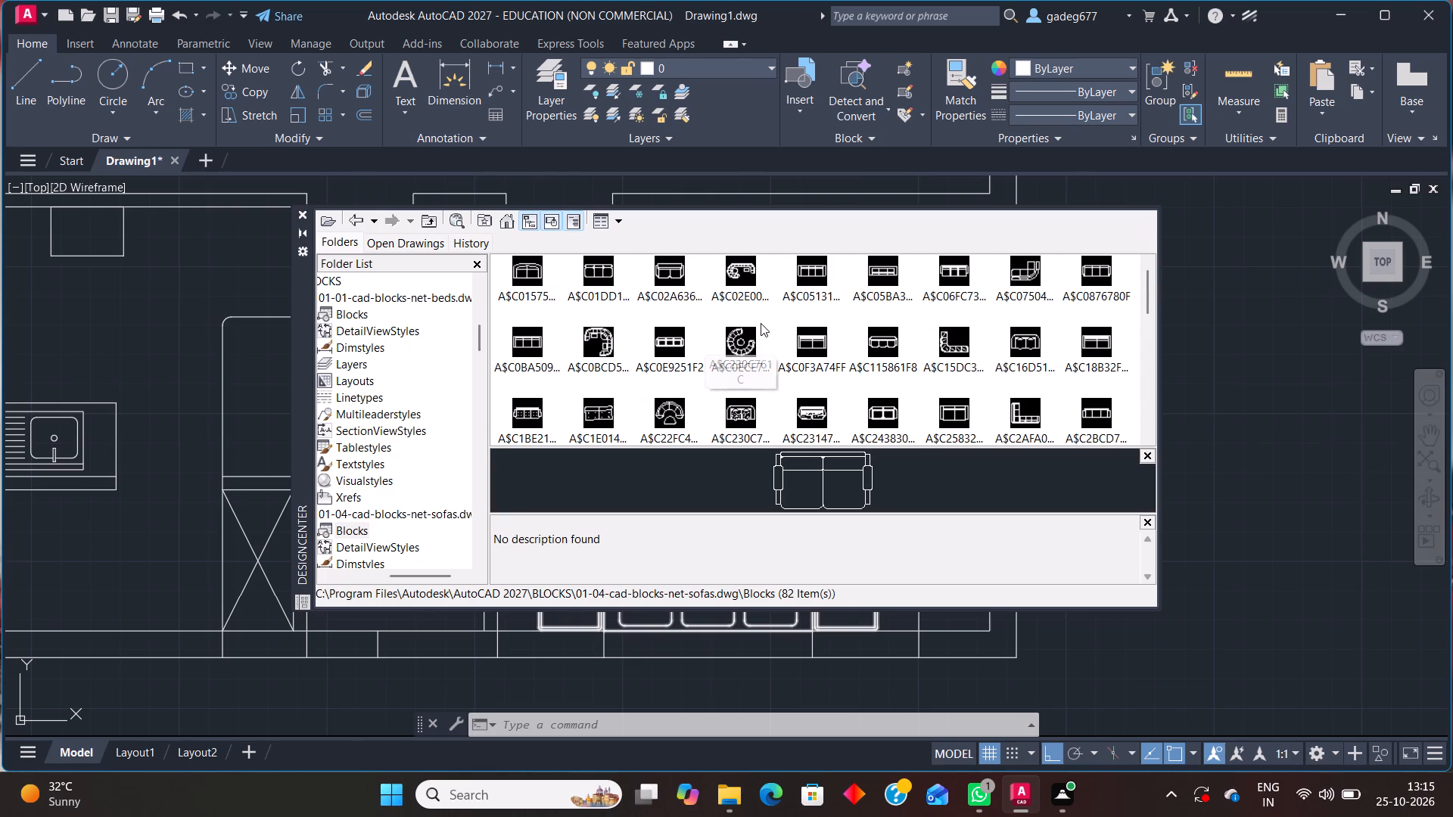
{"action": "scroll", "coordinate": [761, 323], "scroll_direction": "up", "scroll_amount": 3}
{"action": "scroll", "coordinate": [761, 323], "scroll_direction": "down", "scroll_amount": 3}
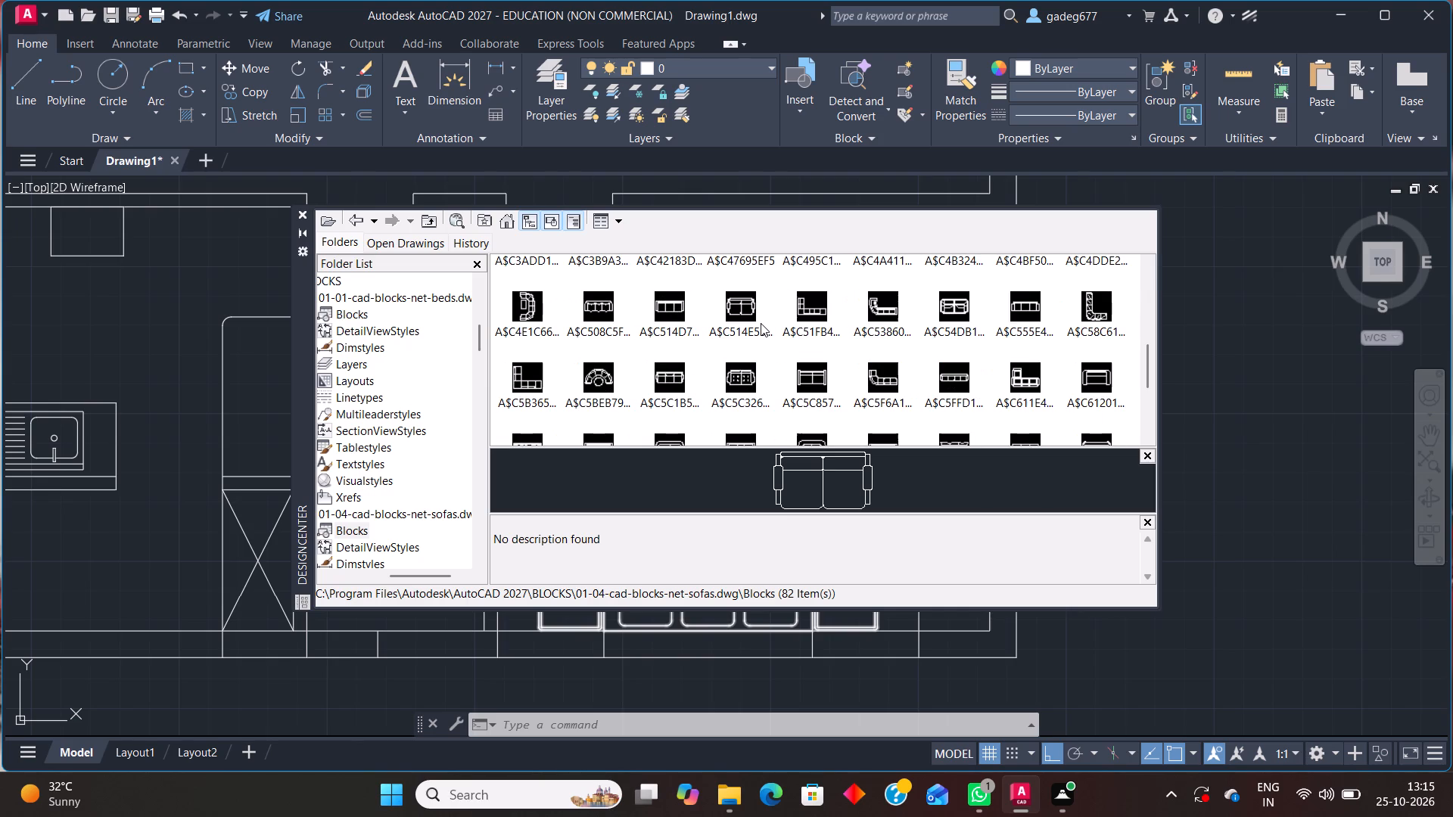
{"action": "scroll", "coordinate": [761, 323], "scroll_direction": "down", "scroll_amount": 3}
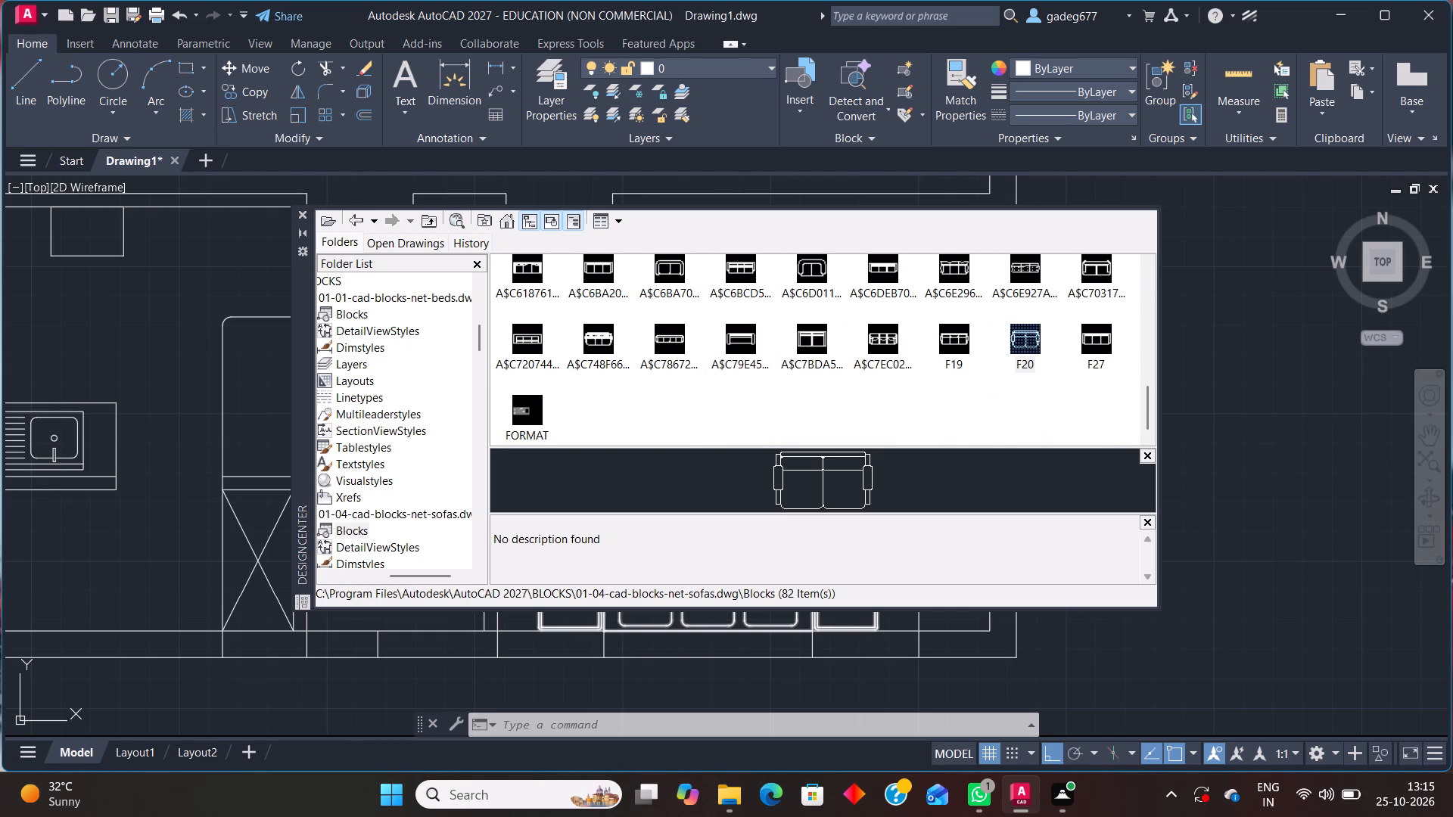
{"action": "left_click", "coordinate": [305, 212]}
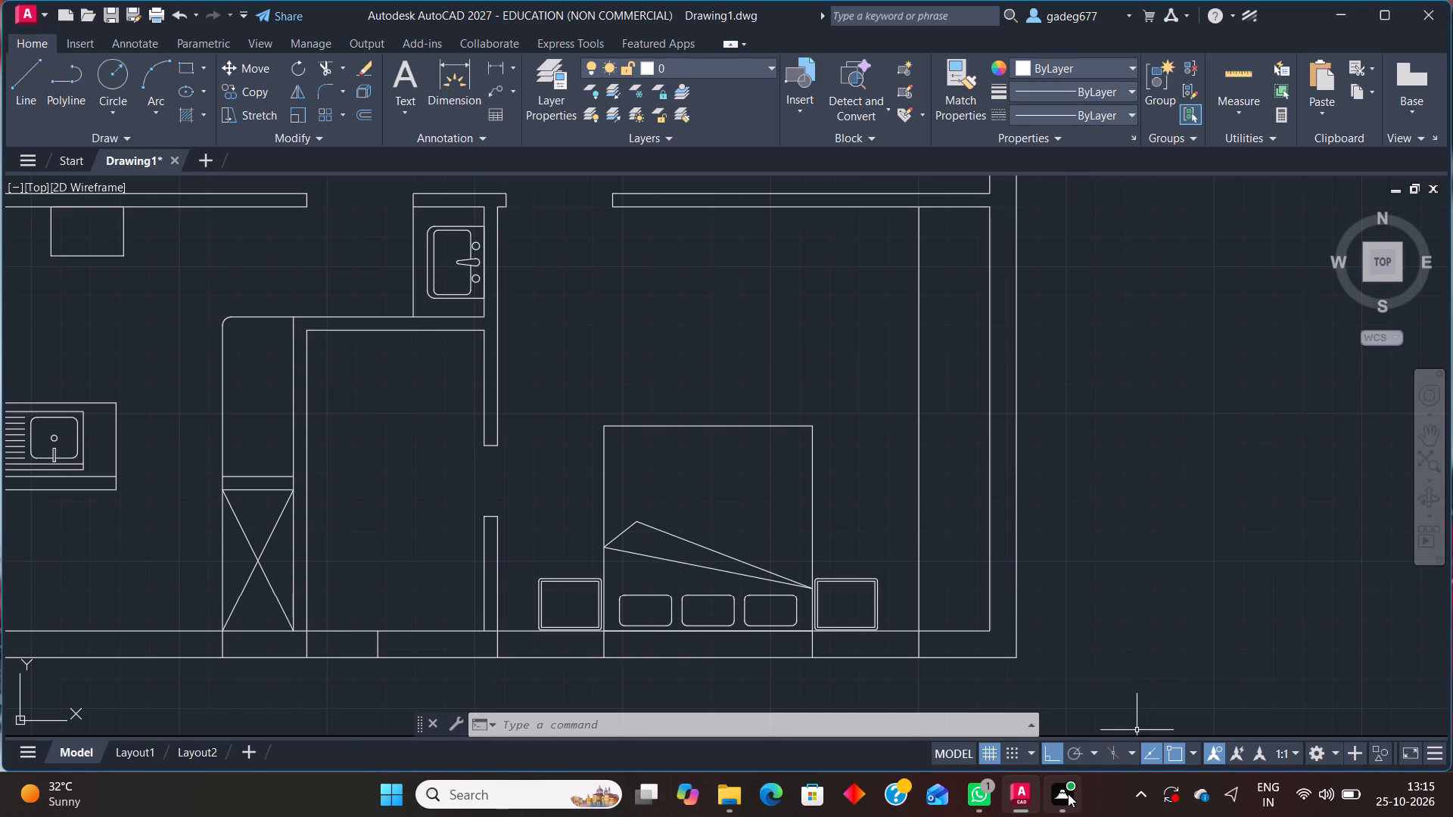
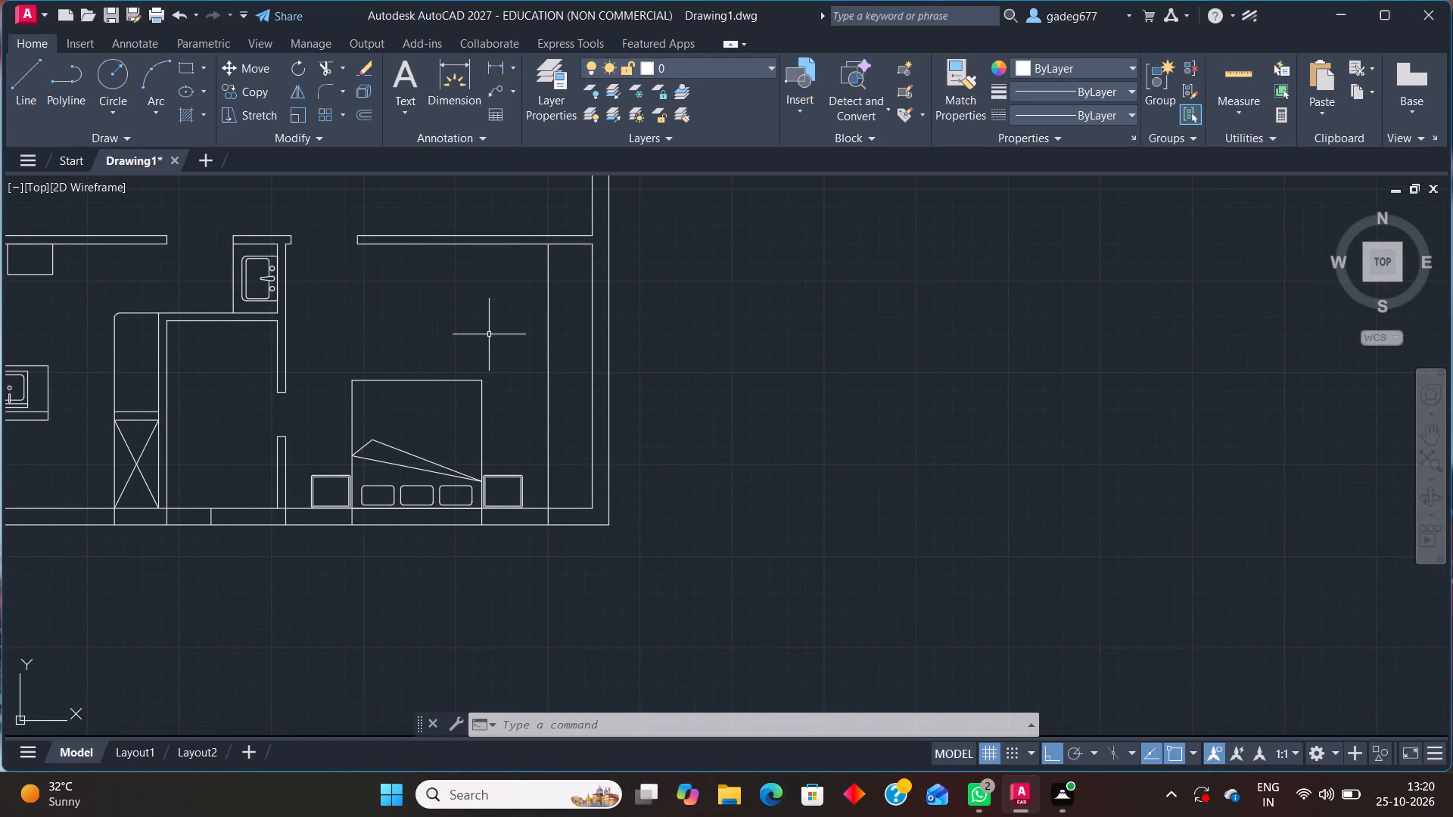
Open DesignCenter and browse the folder list down to the drawings after the sofa blocks.
{"action": "key", "text": "ctrl+2"}
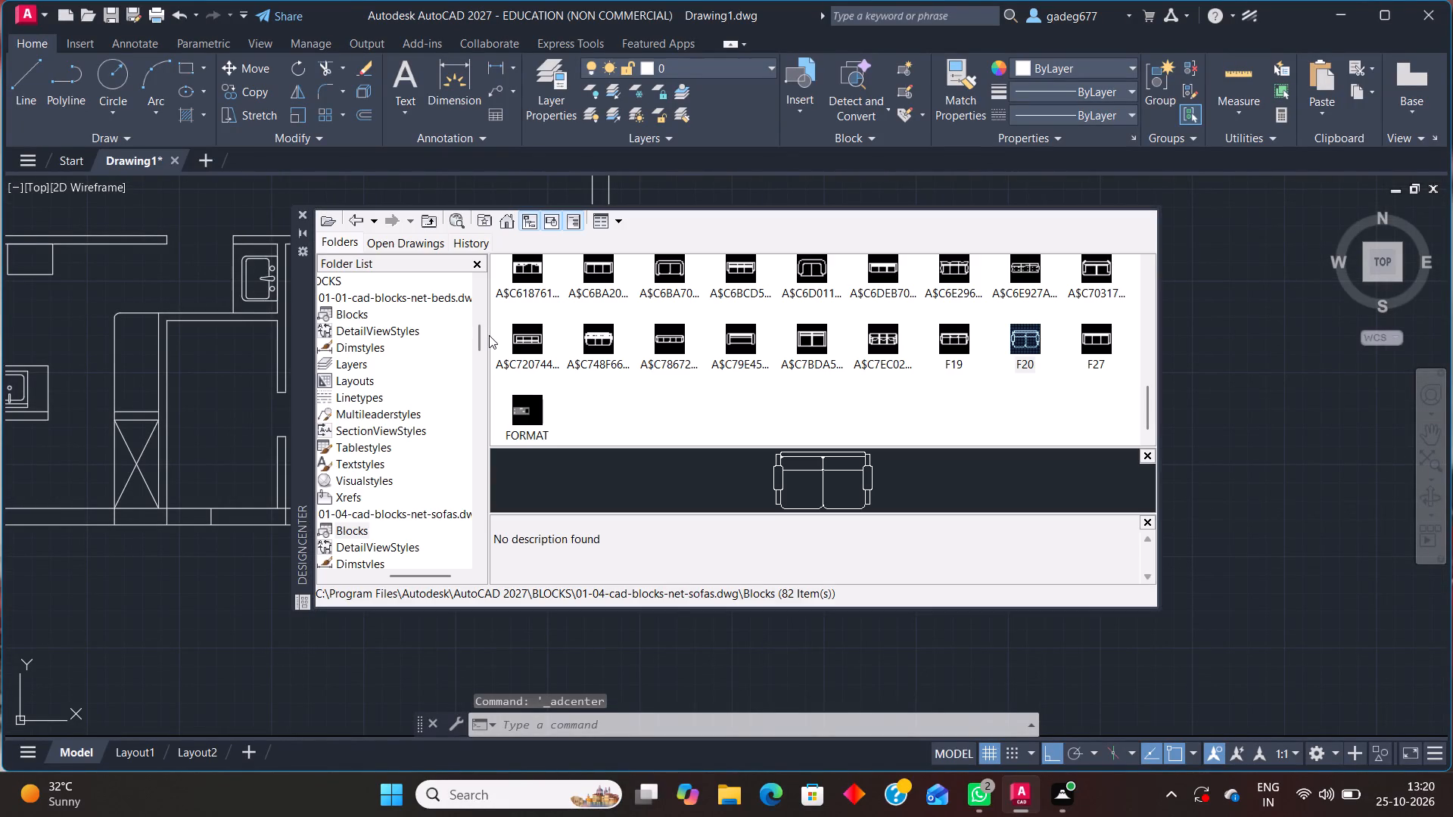
{"action": "scroll", "coordinate": [371, 342], "scroll_direction": "down", "scroll_amount": 1}
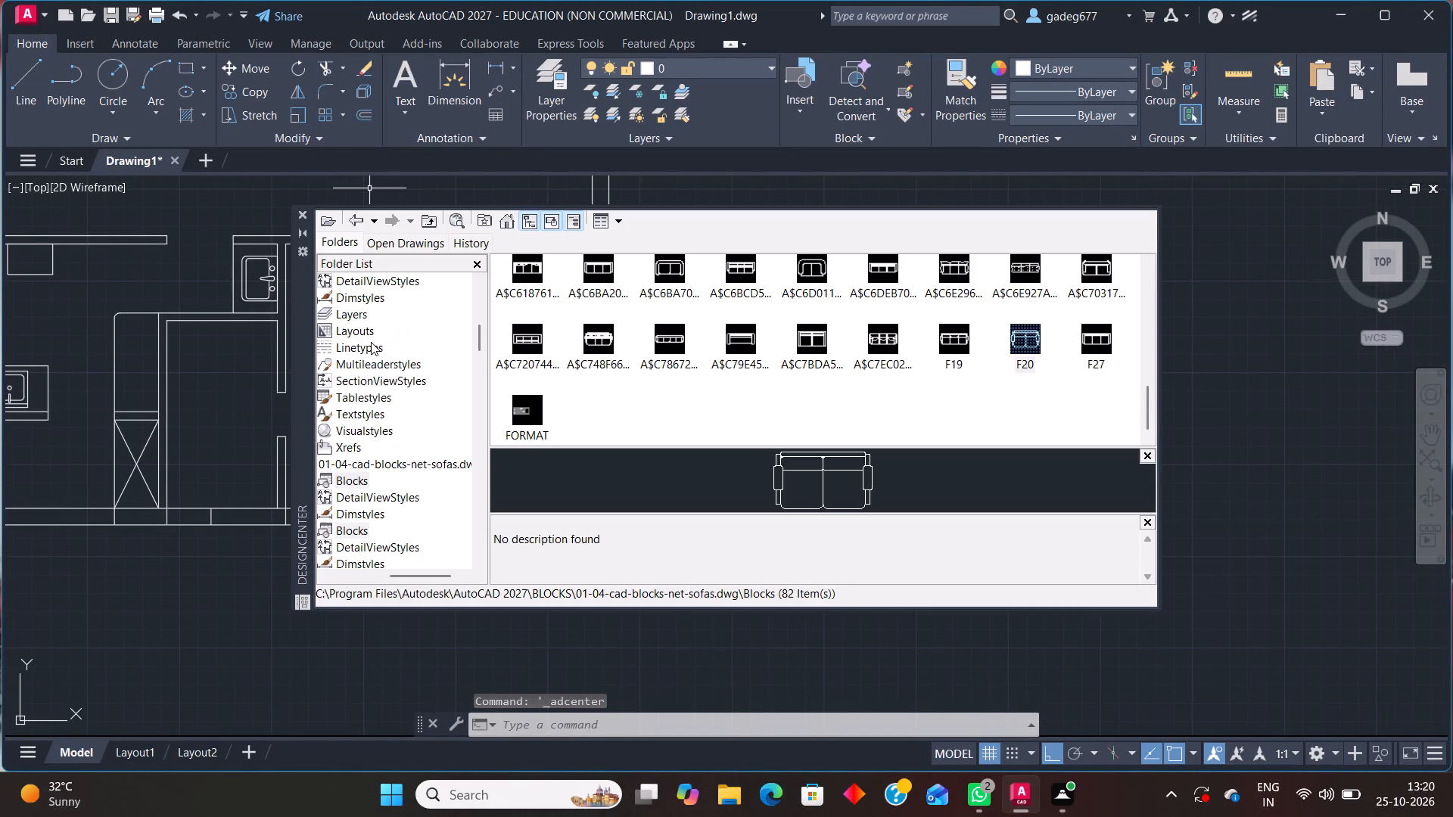
{"action": "scroll", "coordinate": [357, 453], "scroll_direction": "down", "scroll_amount": 2}
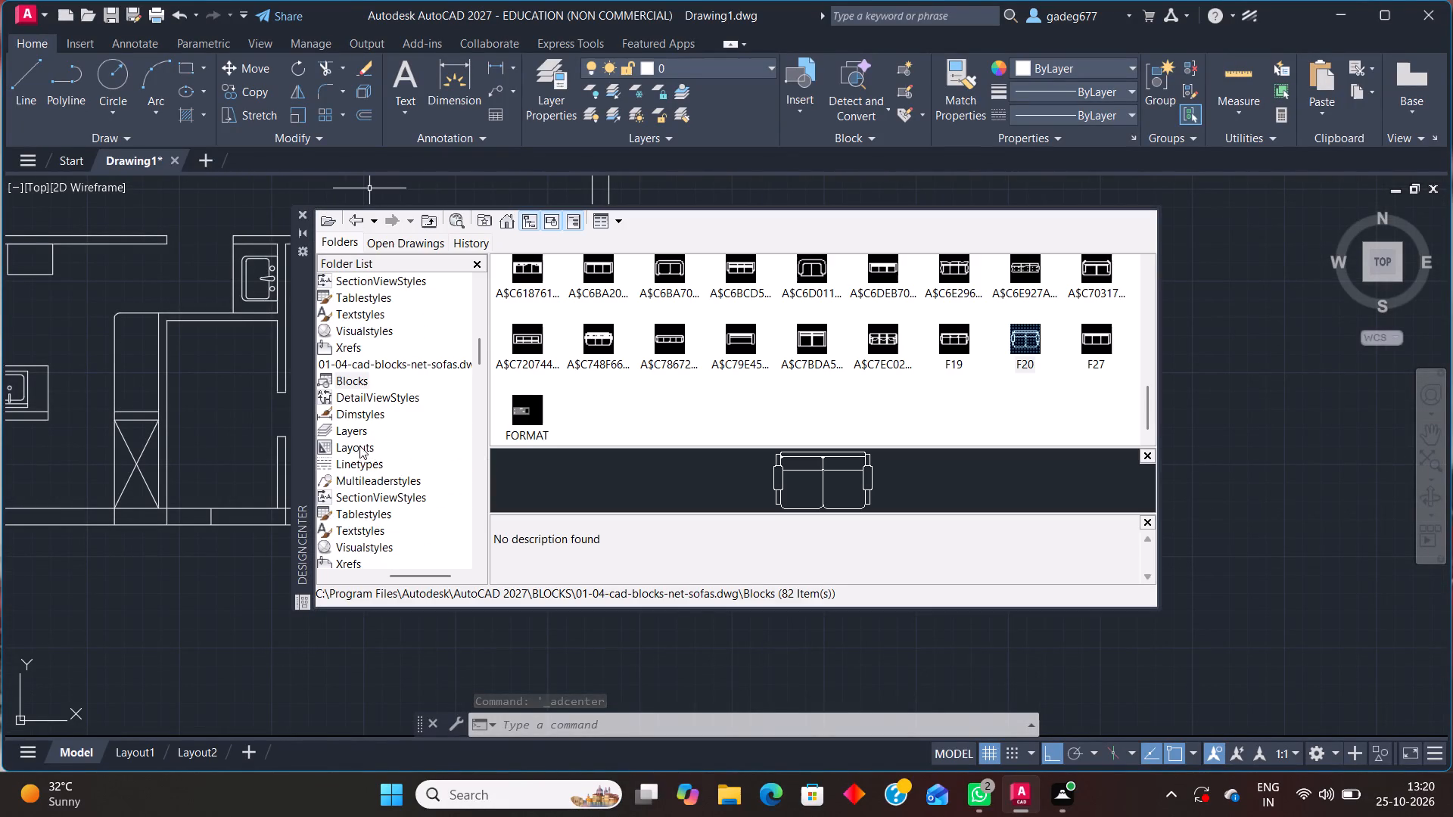
{"action": "scroll", "coordinate": [369, 436], "scroll_direction": "down", "scroll_amount": 5}
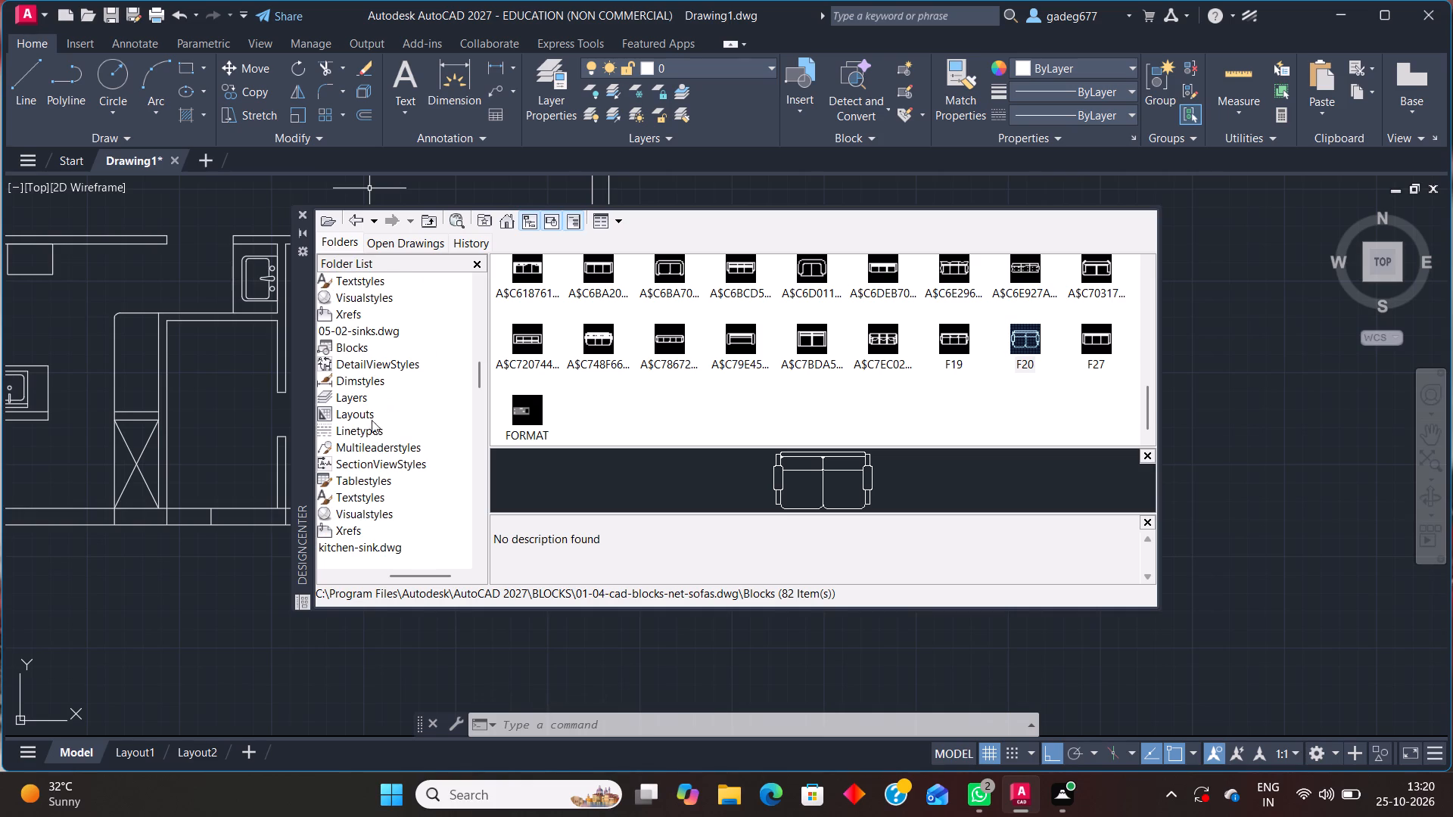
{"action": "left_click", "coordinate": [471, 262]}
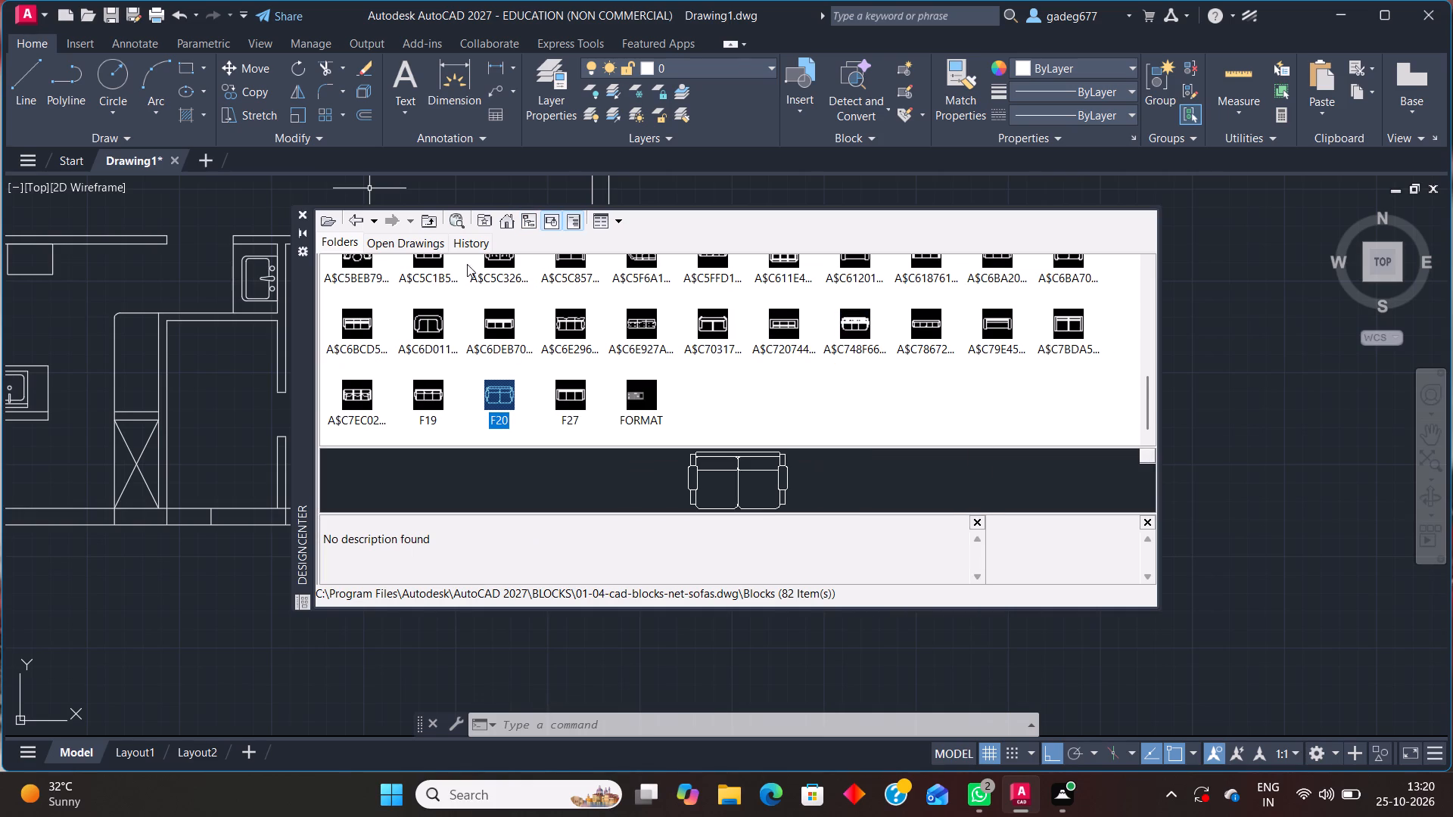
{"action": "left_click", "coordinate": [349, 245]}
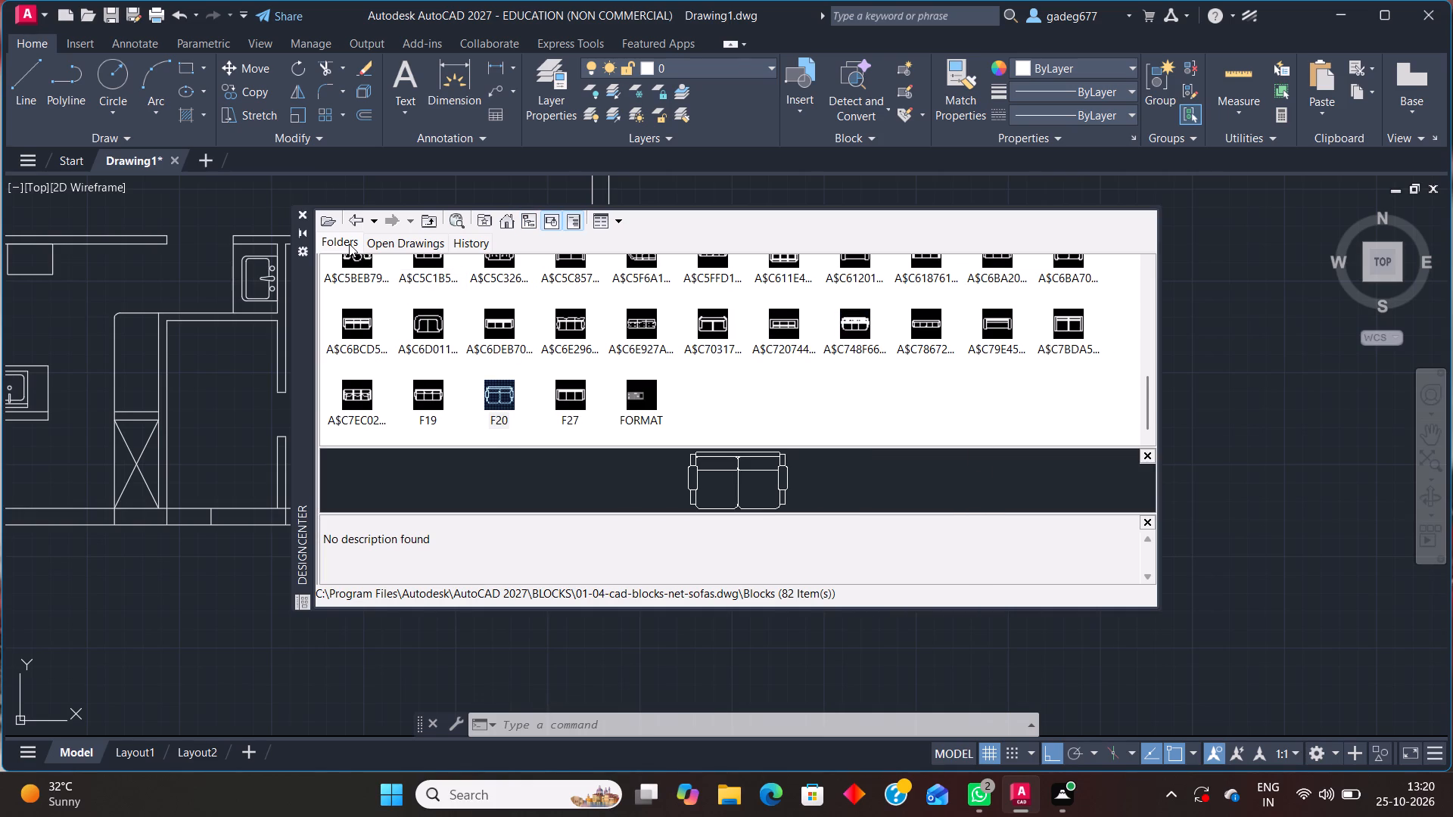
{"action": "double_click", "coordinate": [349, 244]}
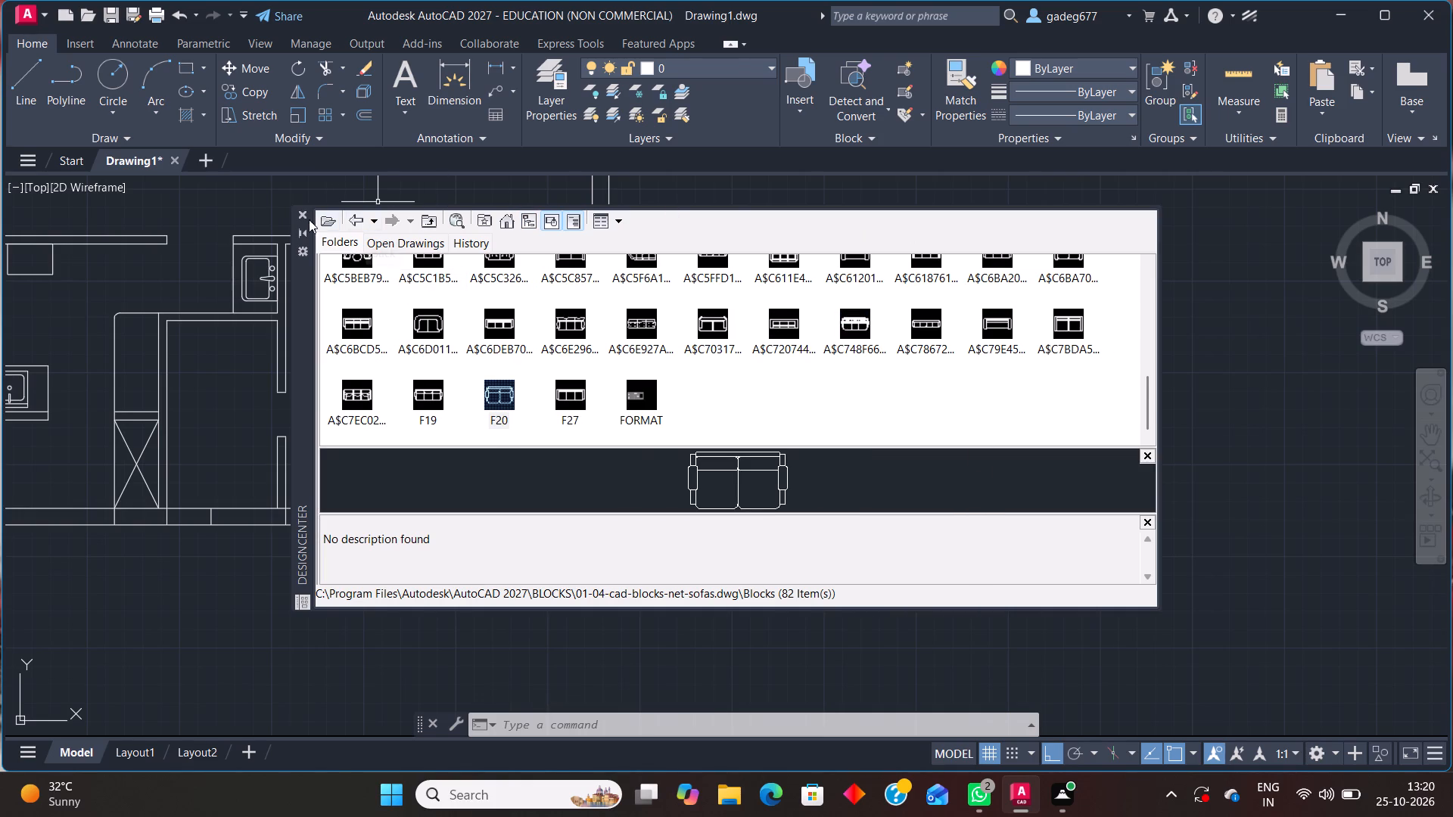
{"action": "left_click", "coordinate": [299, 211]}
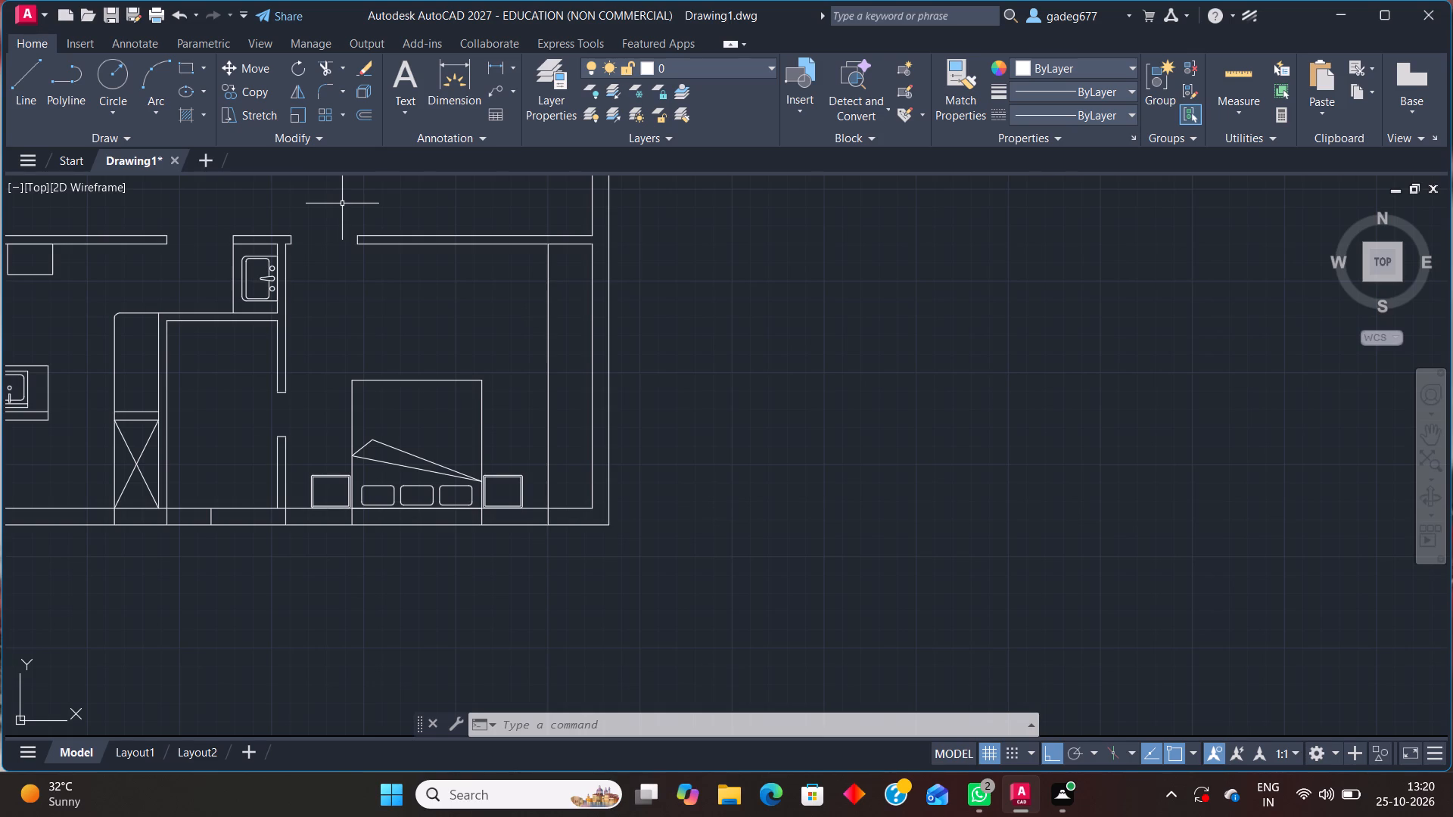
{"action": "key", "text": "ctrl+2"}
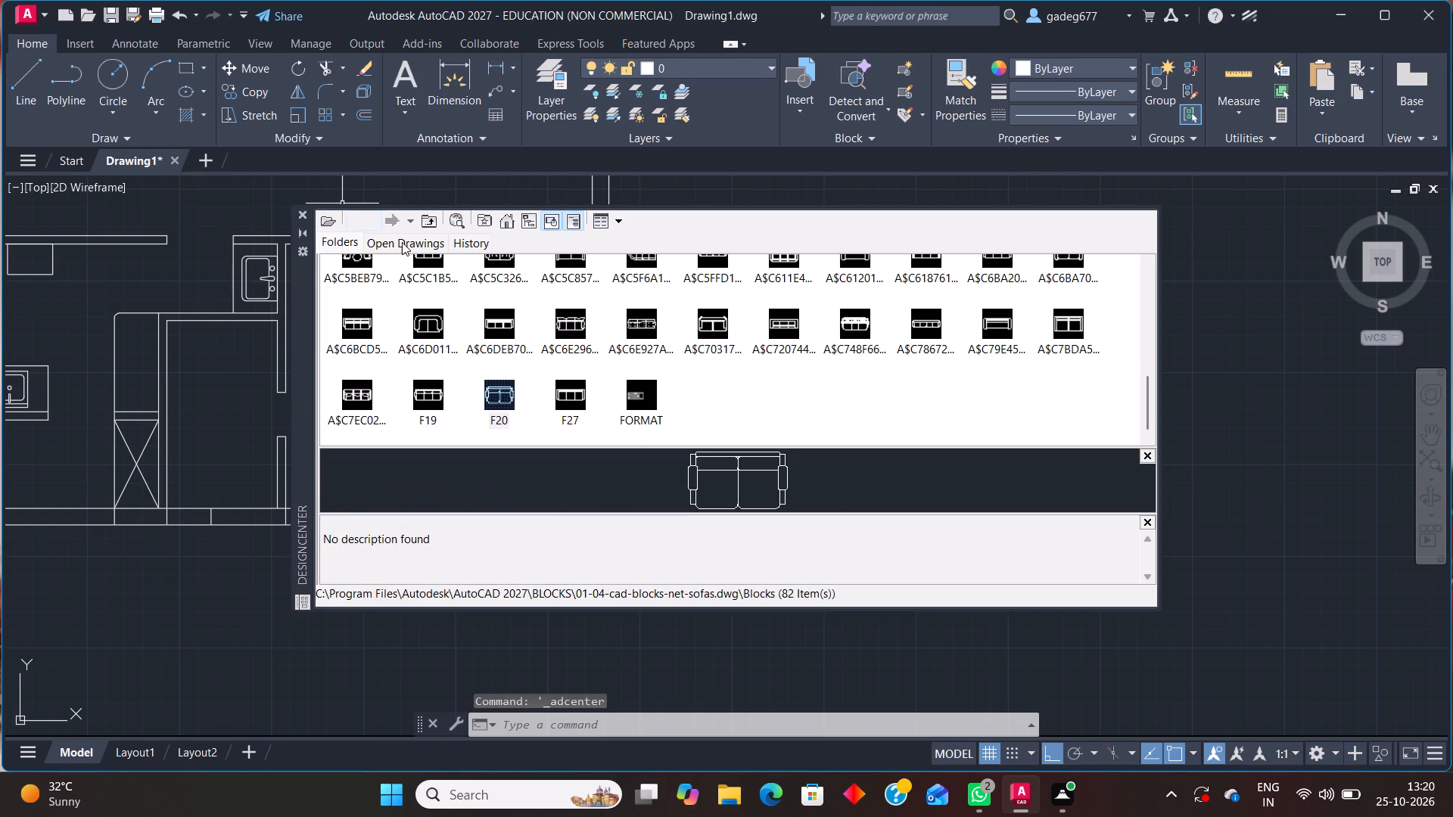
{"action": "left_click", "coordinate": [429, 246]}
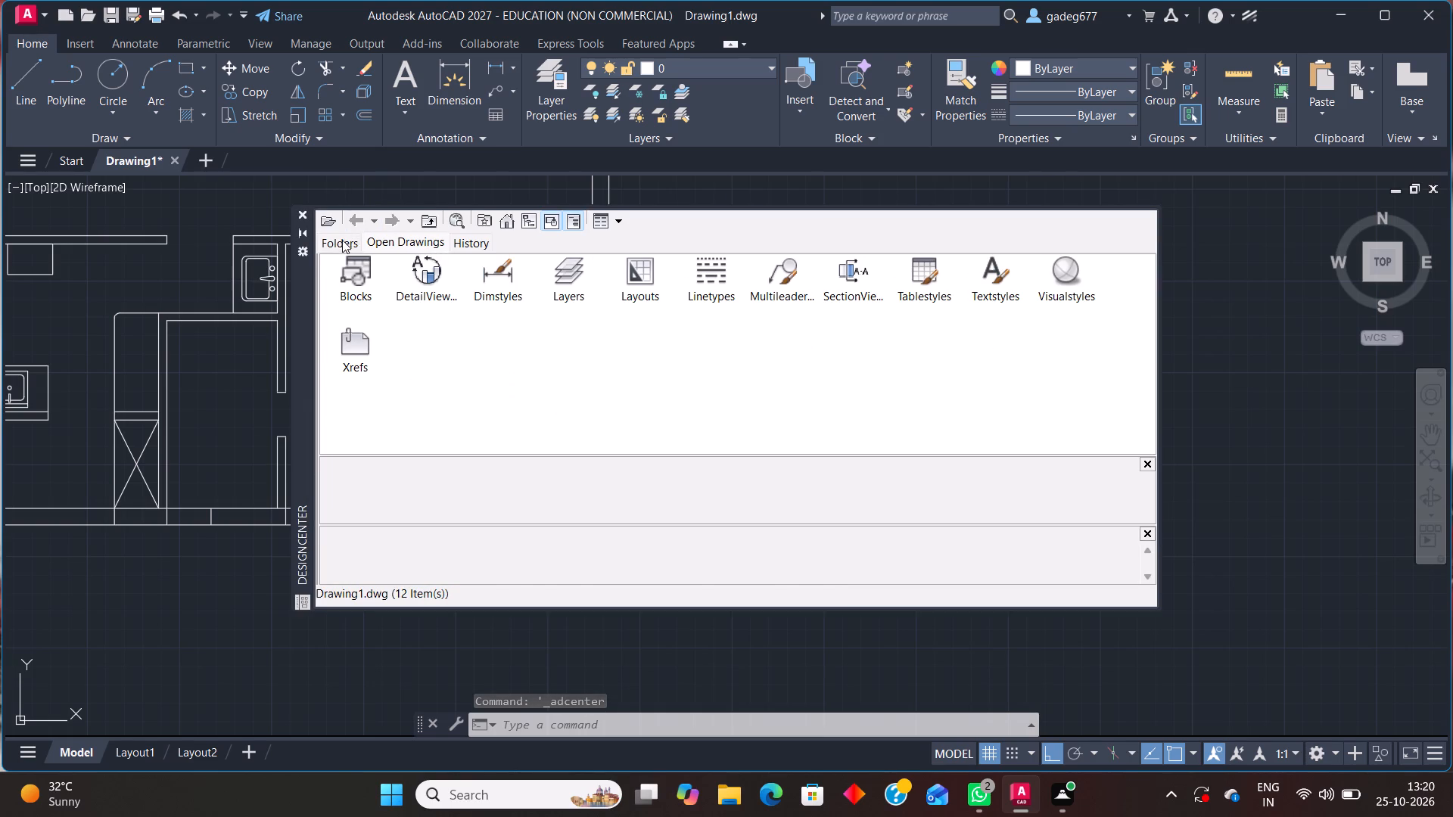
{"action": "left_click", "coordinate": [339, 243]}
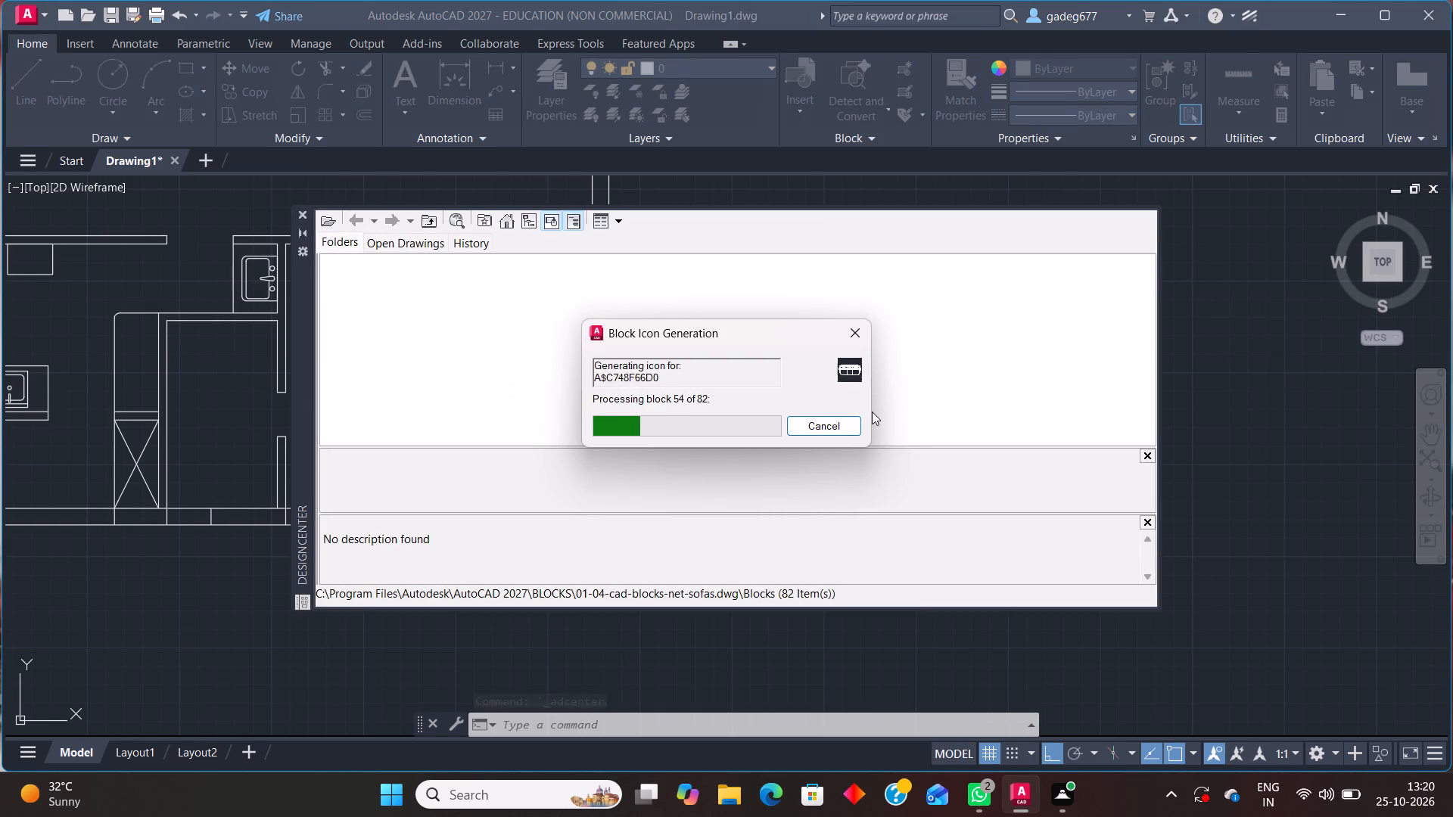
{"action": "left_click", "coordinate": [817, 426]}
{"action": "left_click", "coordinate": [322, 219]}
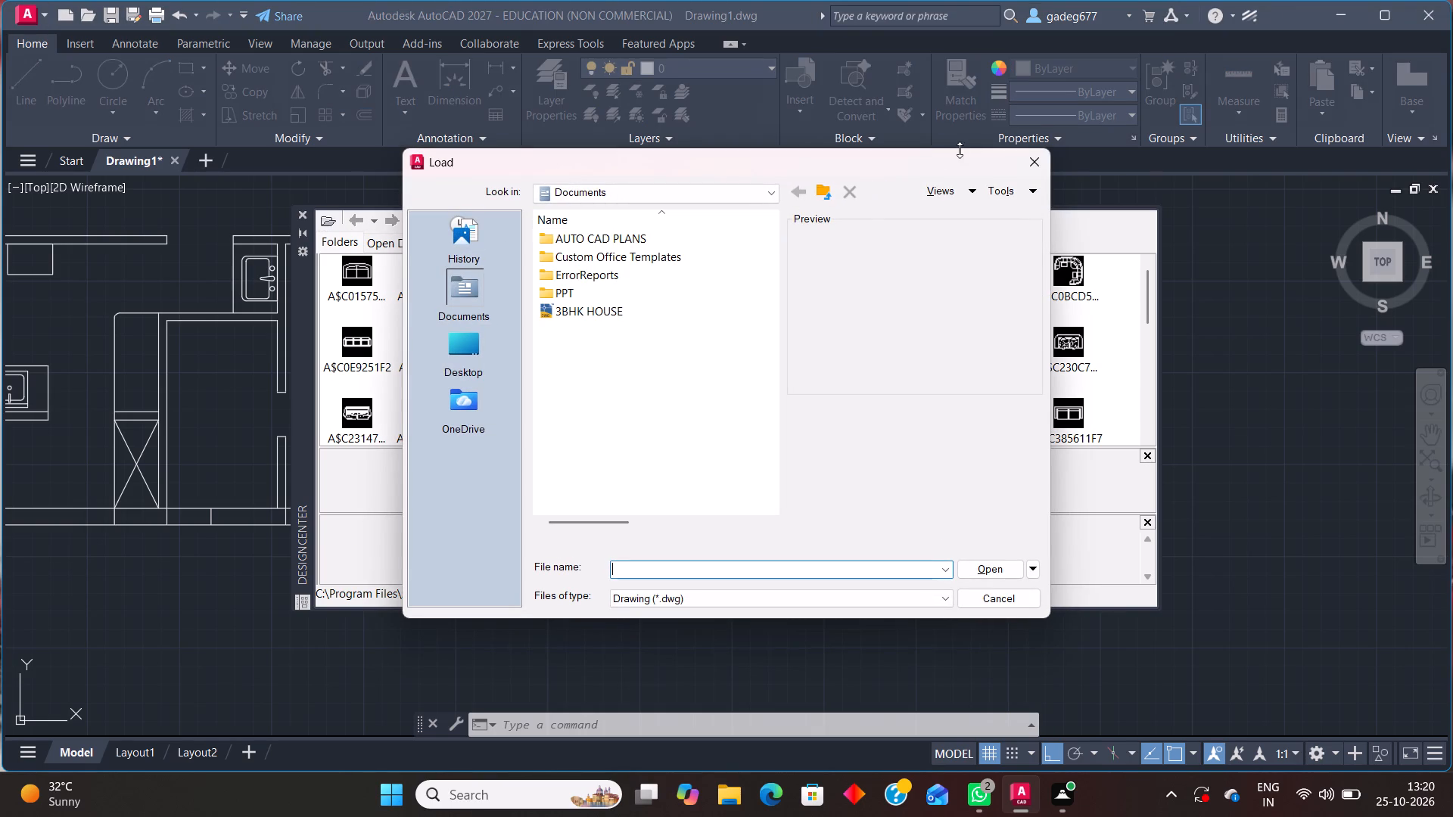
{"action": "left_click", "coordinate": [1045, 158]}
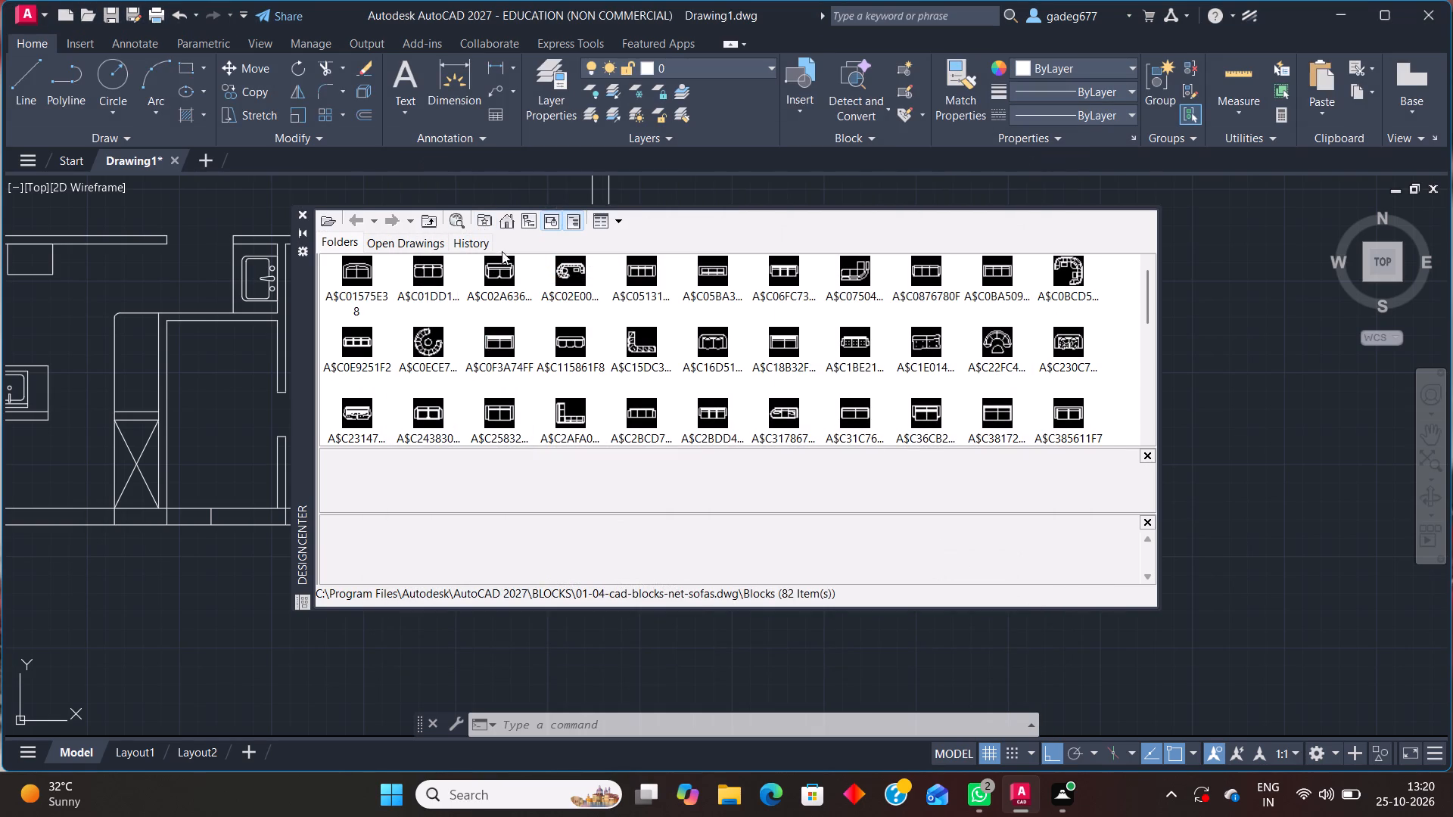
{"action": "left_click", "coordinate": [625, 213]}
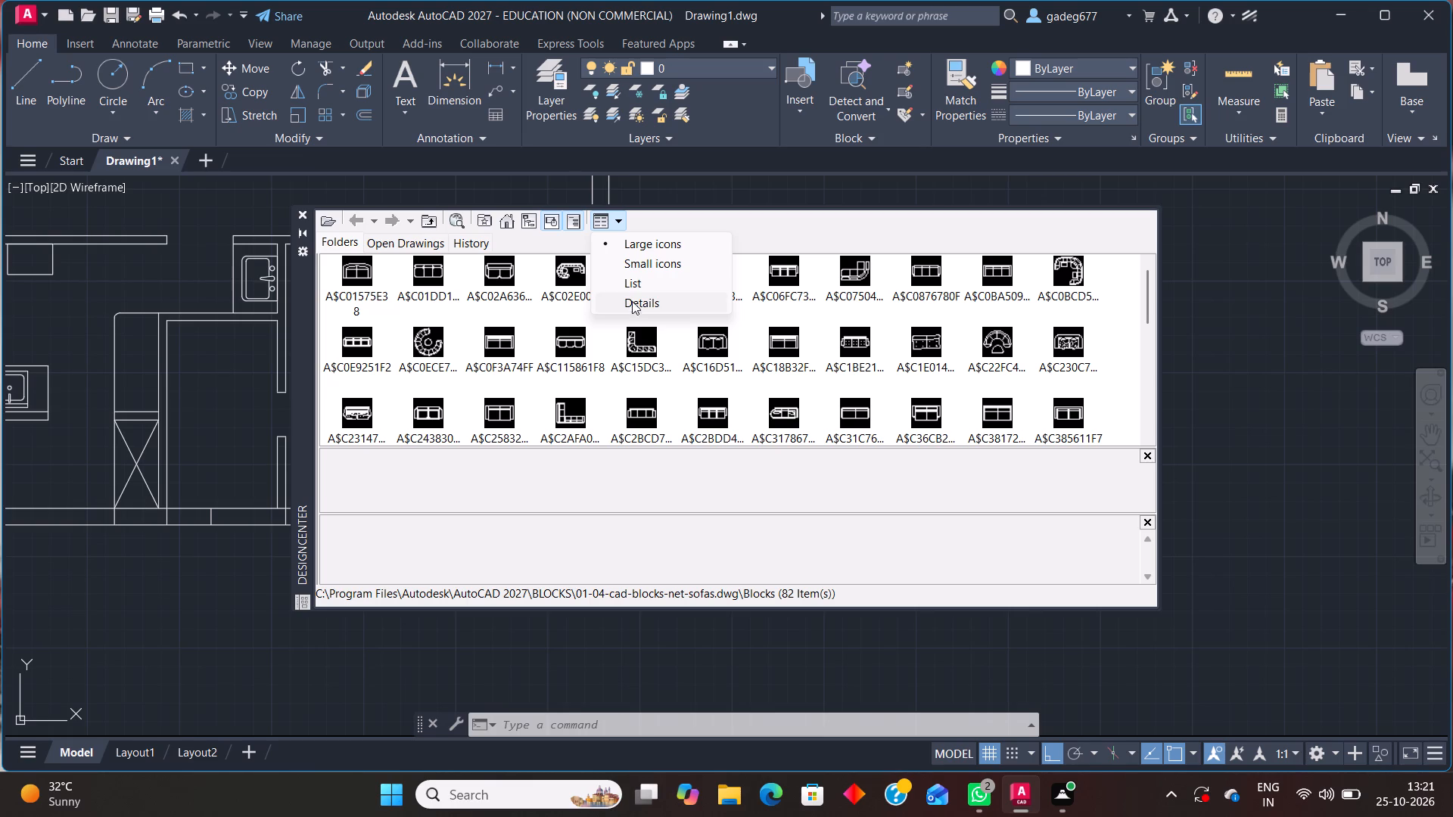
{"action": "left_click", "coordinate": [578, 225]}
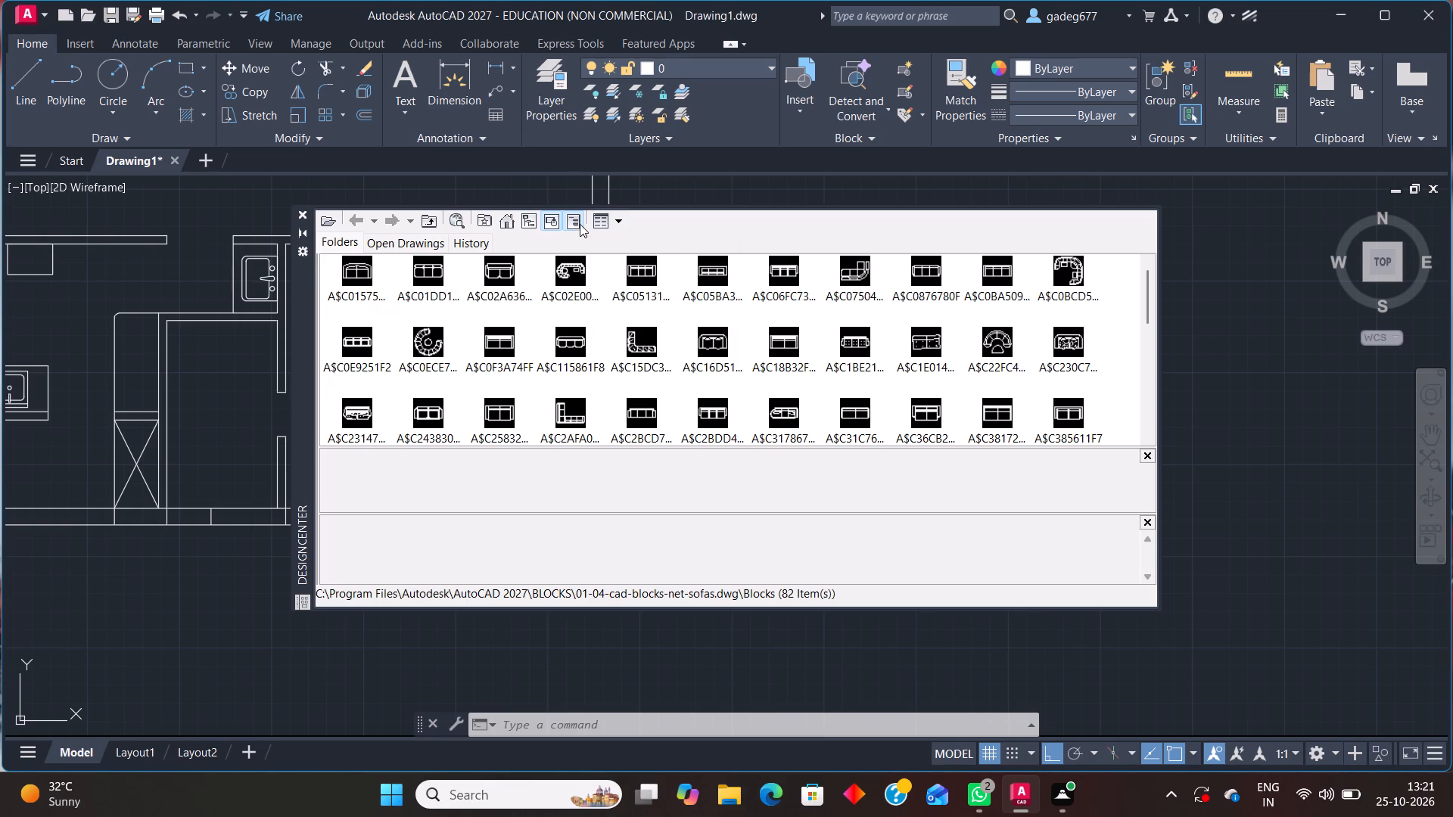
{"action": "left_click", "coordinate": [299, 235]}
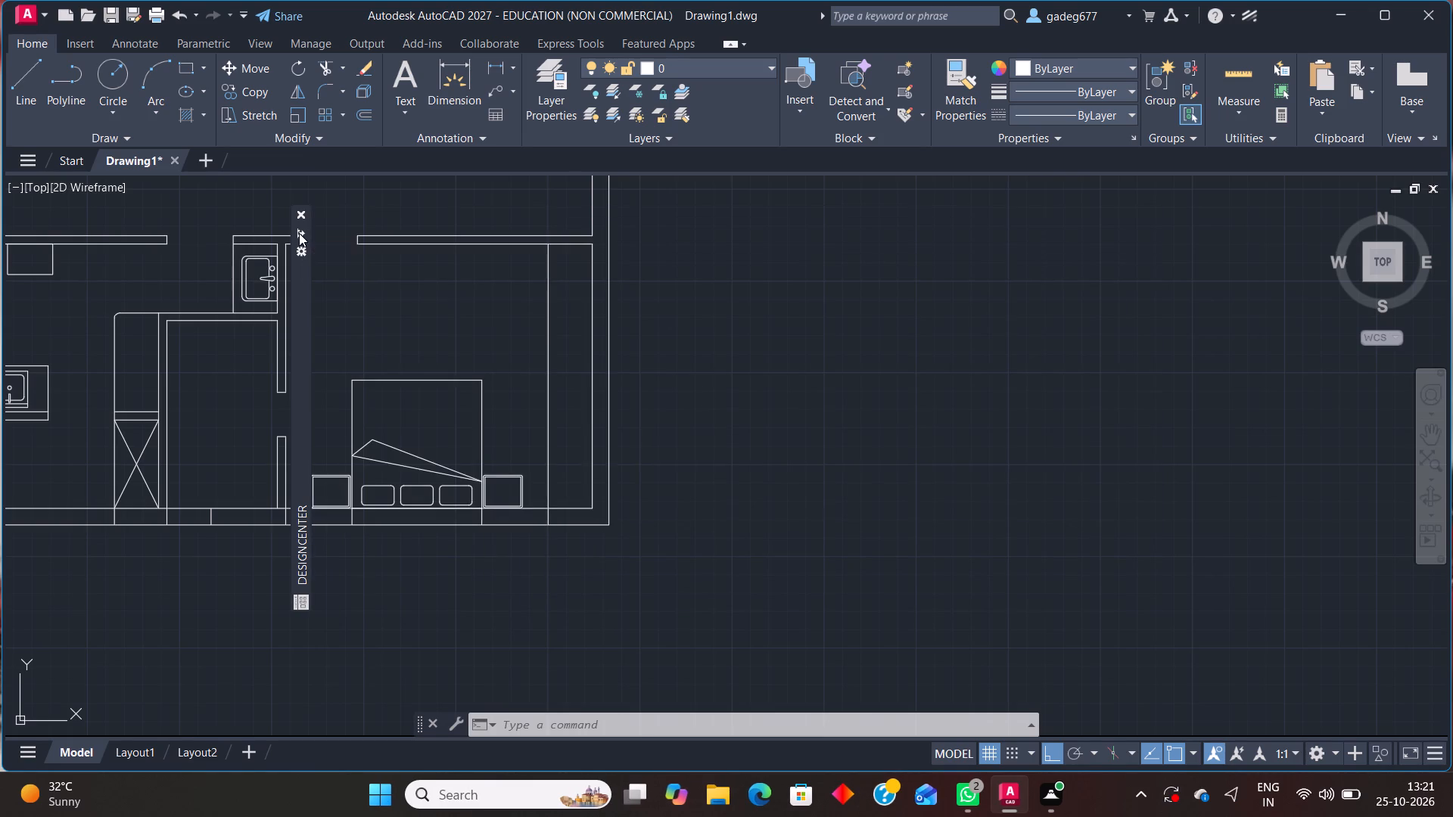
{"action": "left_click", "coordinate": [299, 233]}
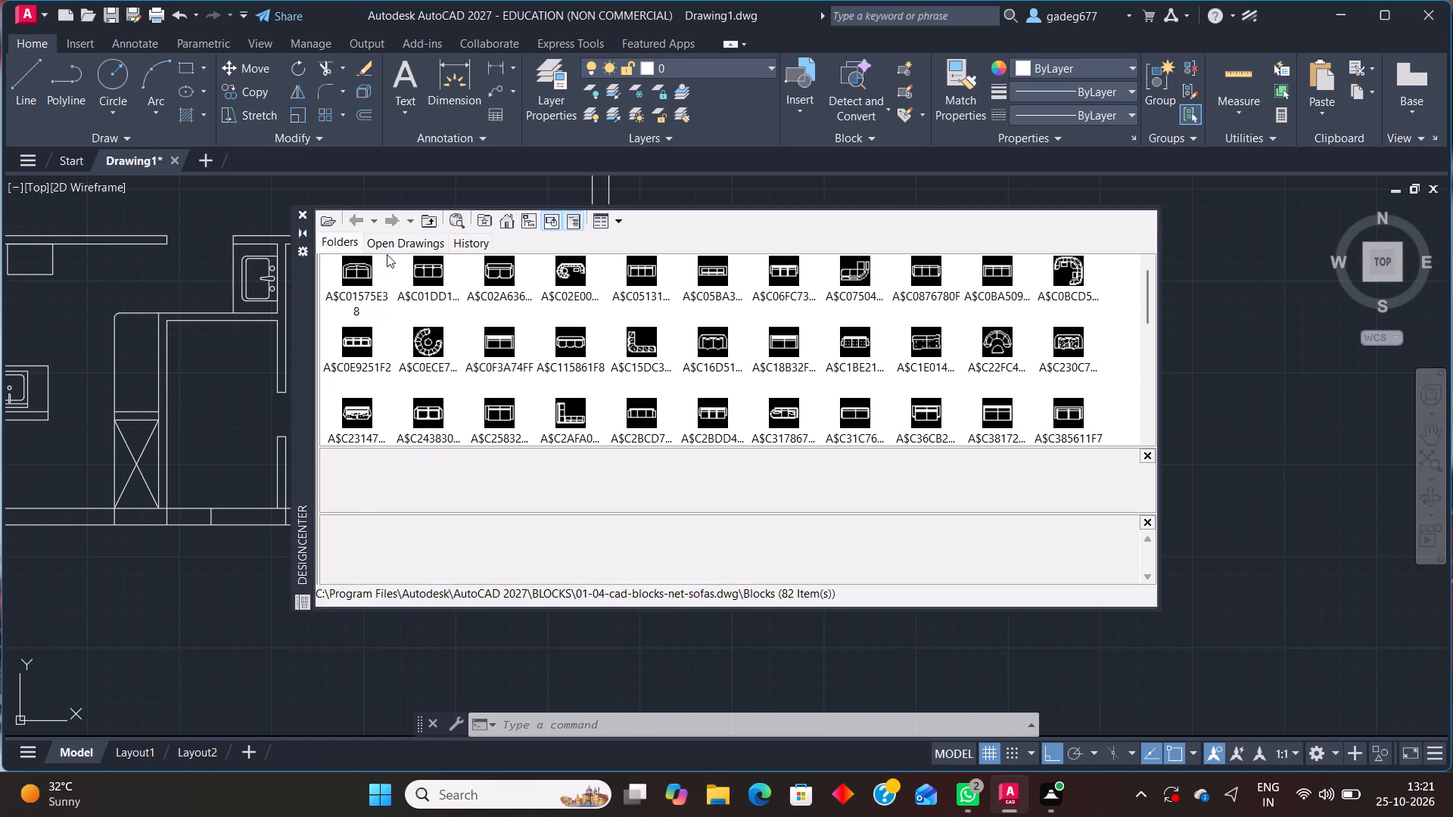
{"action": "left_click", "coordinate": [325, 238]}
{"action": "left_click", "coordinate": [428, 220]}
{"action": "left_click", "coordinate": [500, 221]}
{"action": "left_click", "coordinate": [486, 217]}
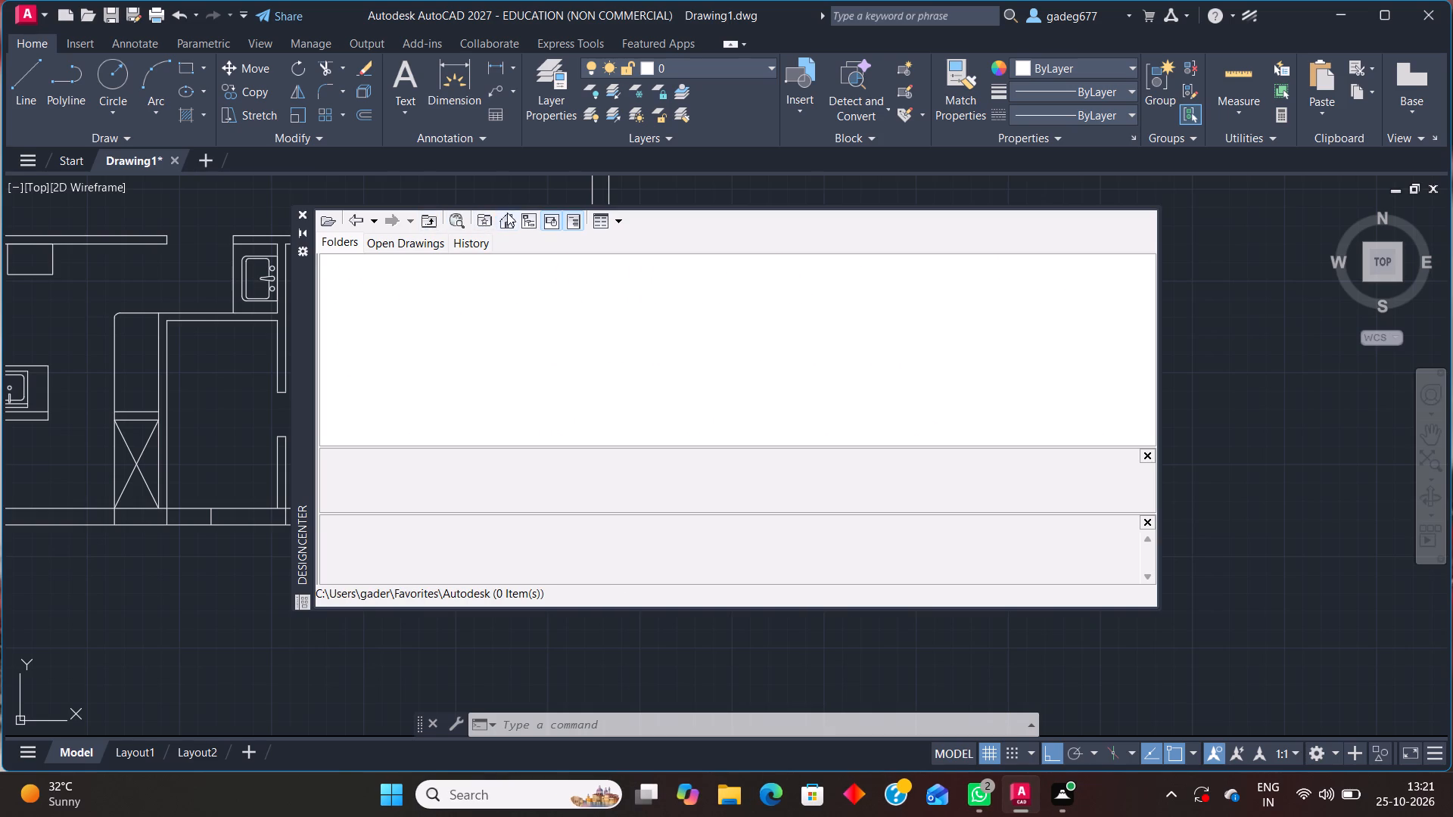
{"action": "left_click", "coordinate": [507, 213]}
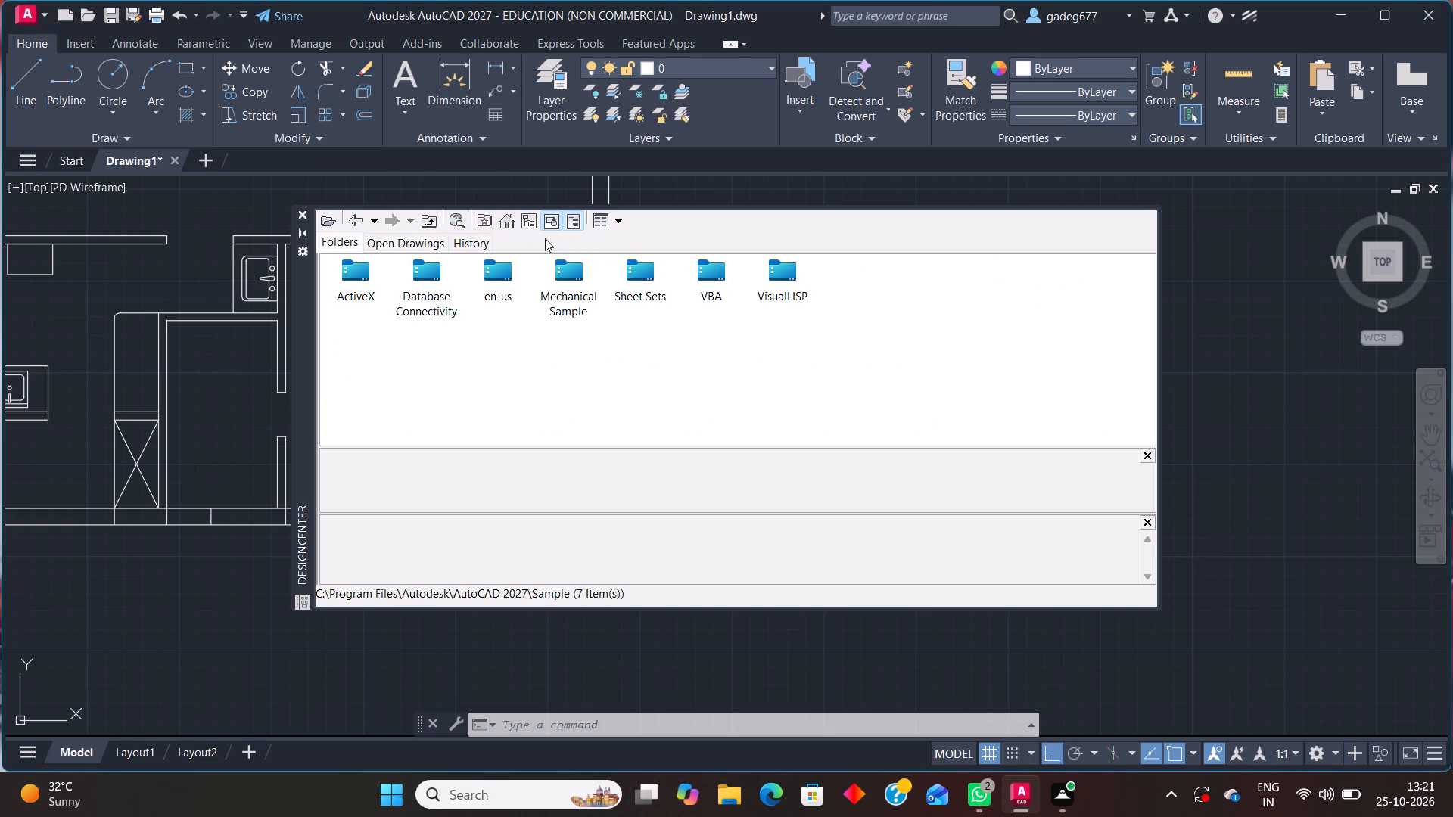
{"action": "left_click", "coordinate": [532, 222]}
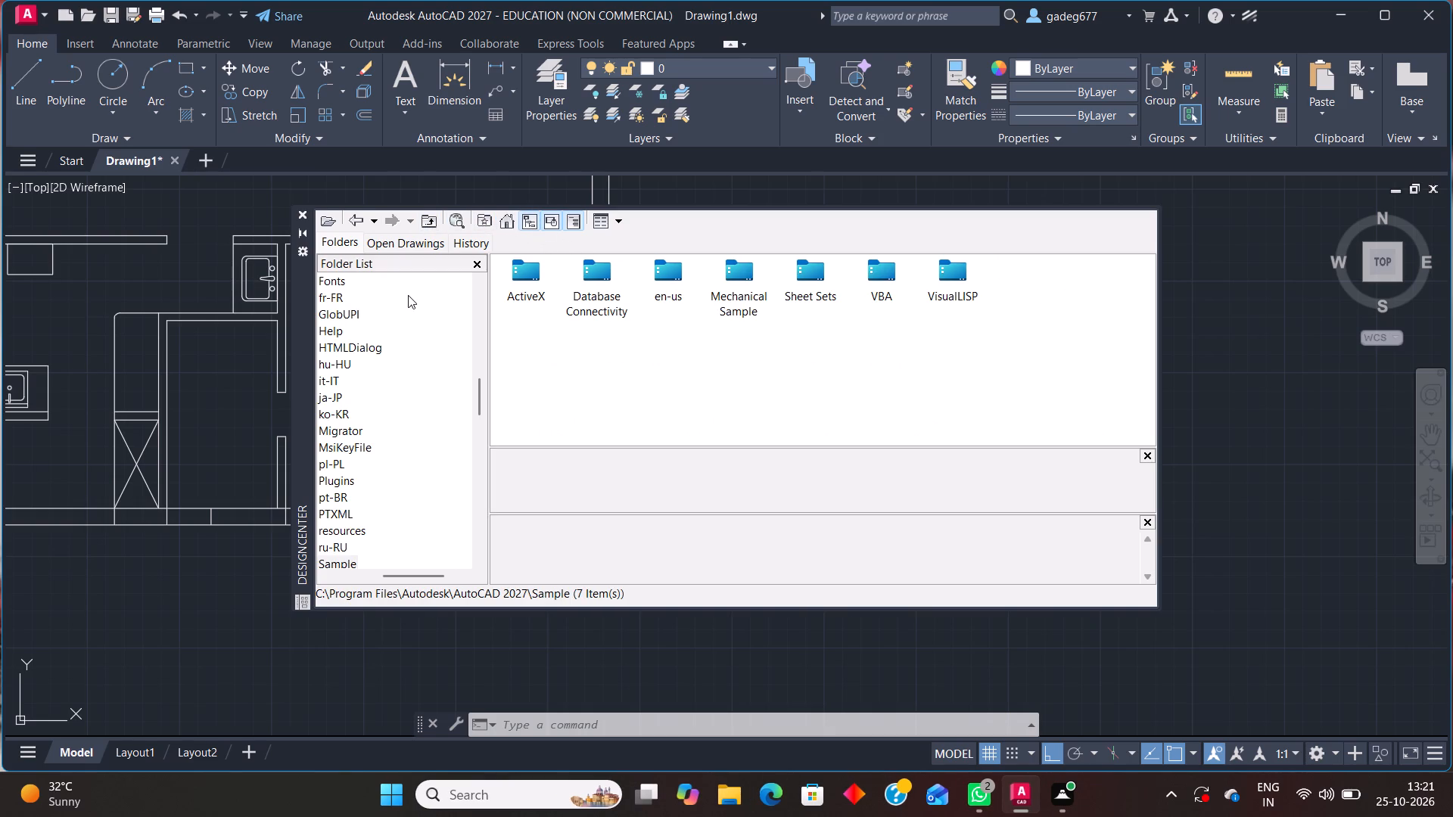
Locate the BLOCKS folder of AutoCAD 2027 in the folder list and open the Blocks of plan-chairs.dwg.
{"action": "scroll", "coordinate": [398, 309], "scroll_direction": "down", "scroll_amount": 5}
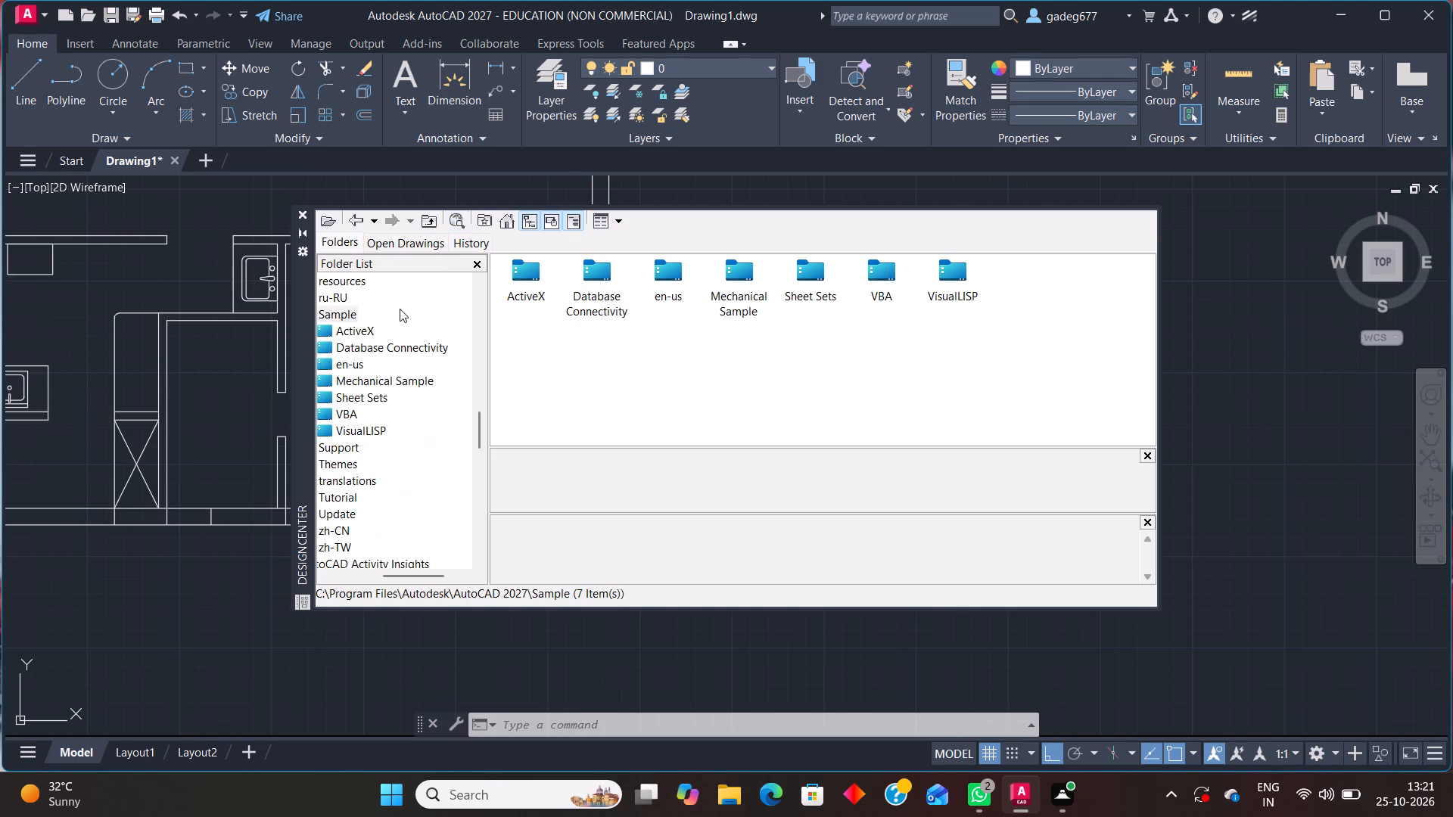
{"action": "scroll", "coordinate": [400, 306], "scroll_direction": "down", "scroll_amount": 6}
{"action": "scroll", "coordinate": [396, 305], "scroll_direction": "up", "scroll_amount": 3}
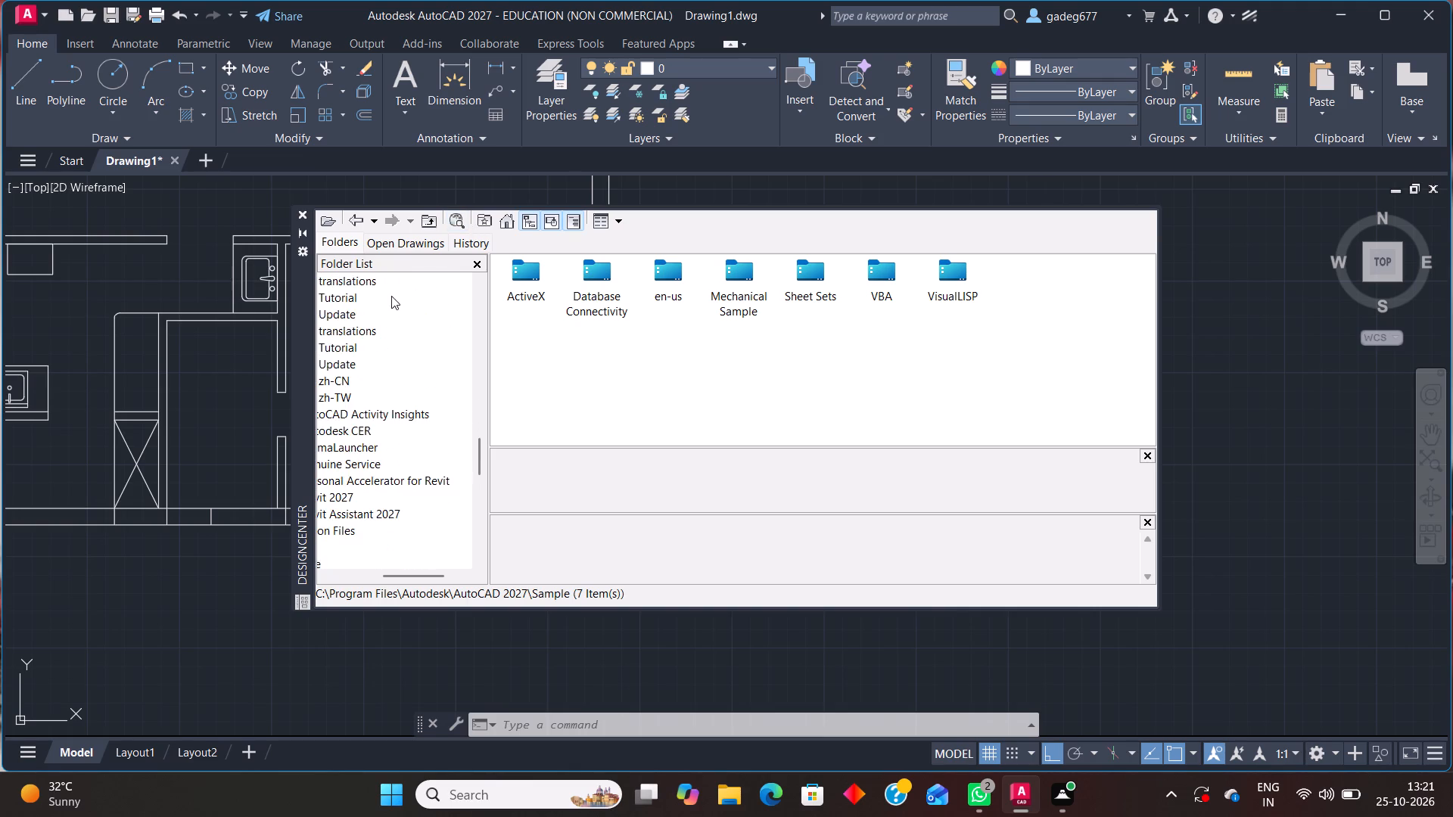
{"action": "scroll", "coordinate": [403, 287], "scroll_direction": "up", "scroll_amount": 18}
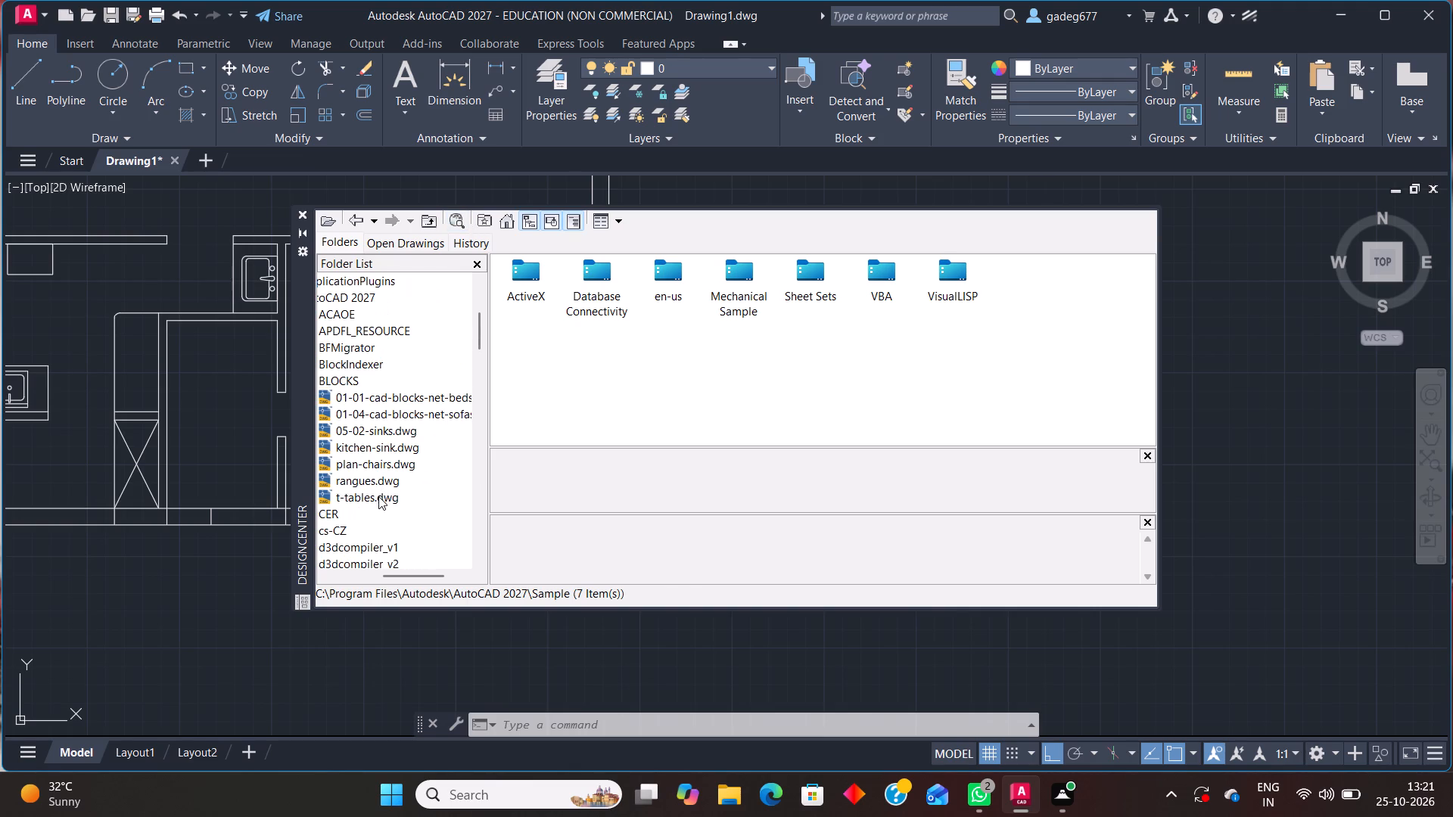
{"action": "left_click", "coordinate": [377, 499]}
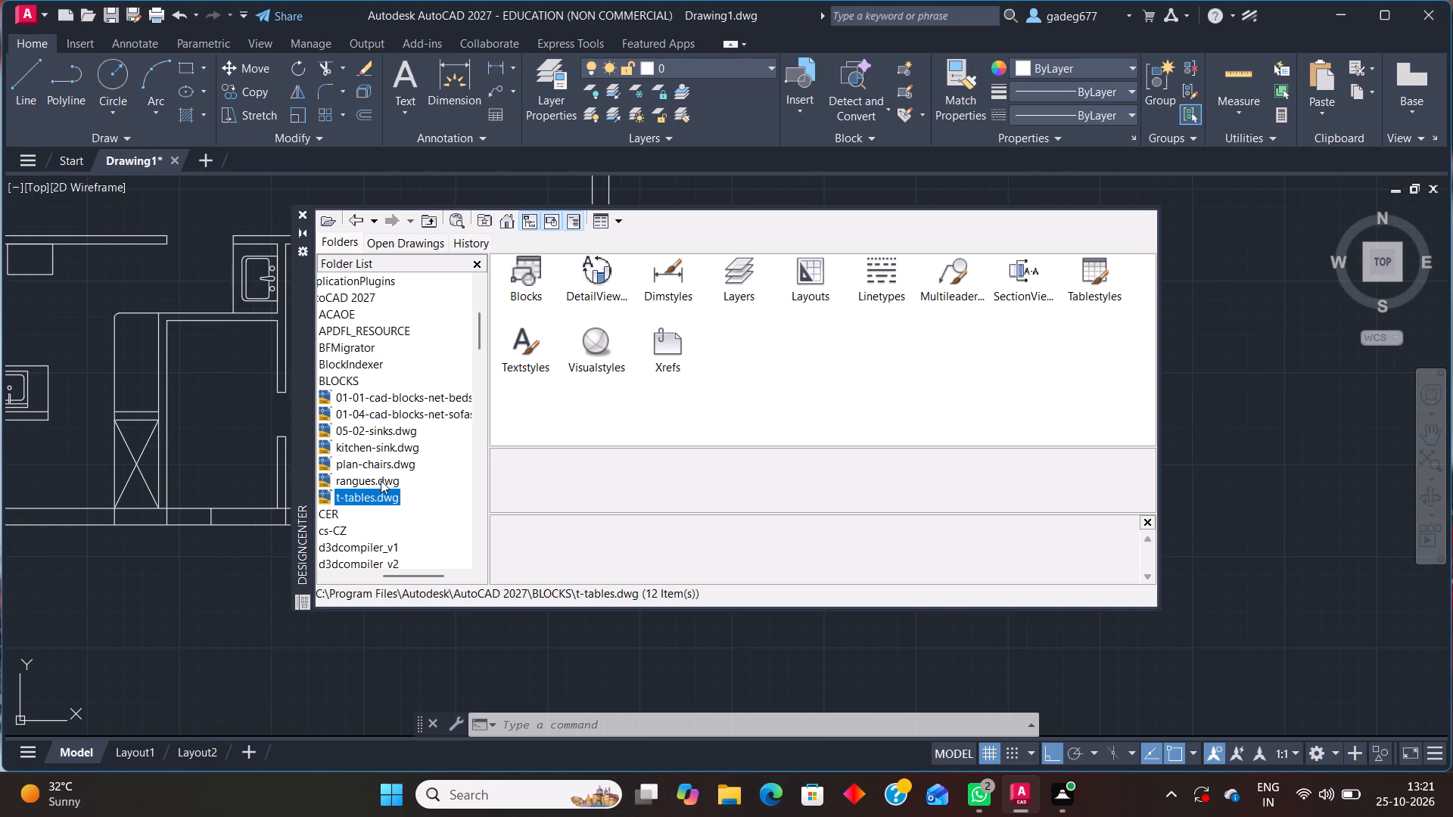
{"action": "left_click", "coordinate": [383, 464]}
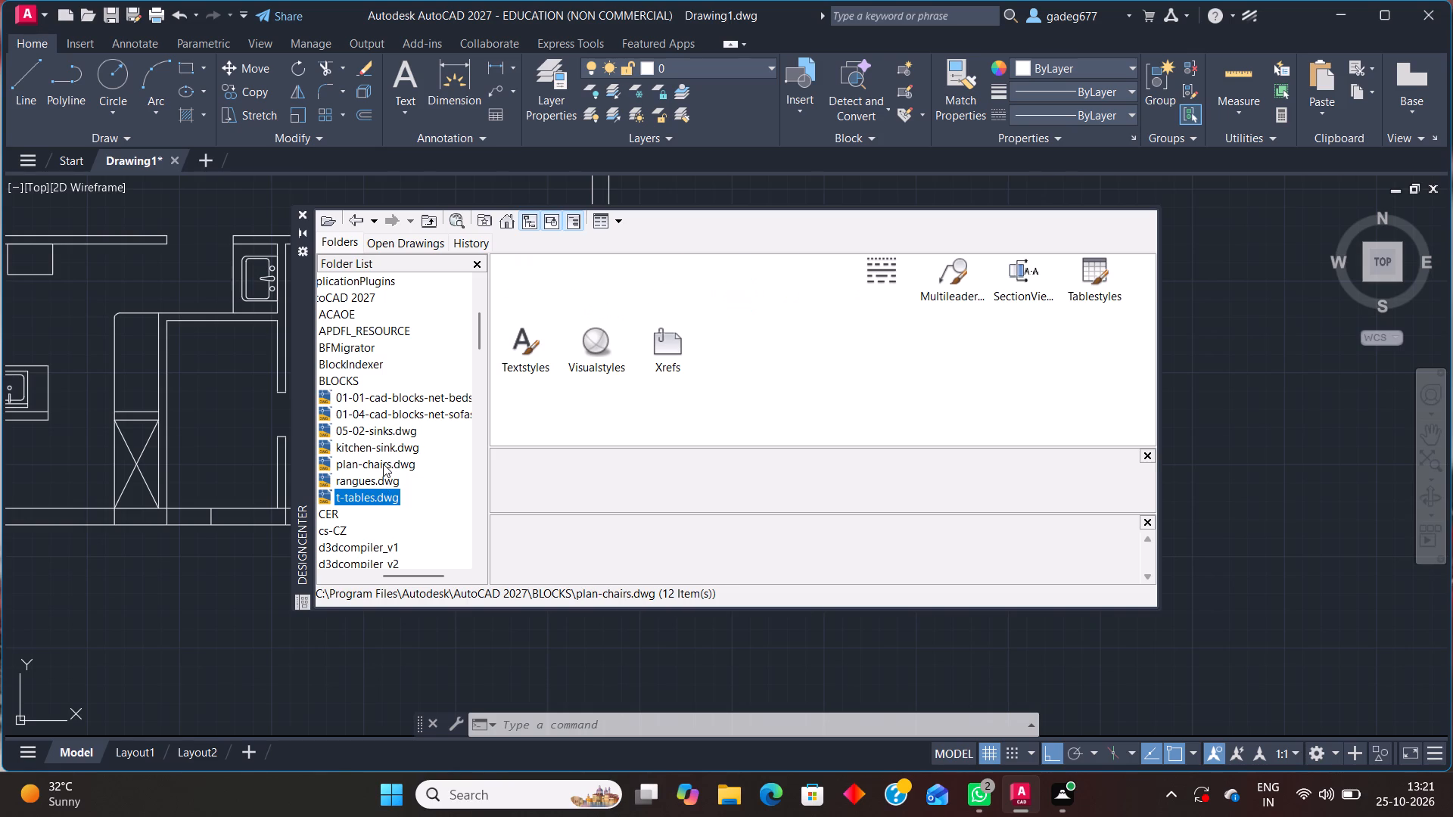
{"action": "left_click", "coordinate": [536, 284]}
{"action": "left_click", "coordinate": [536, 284]}
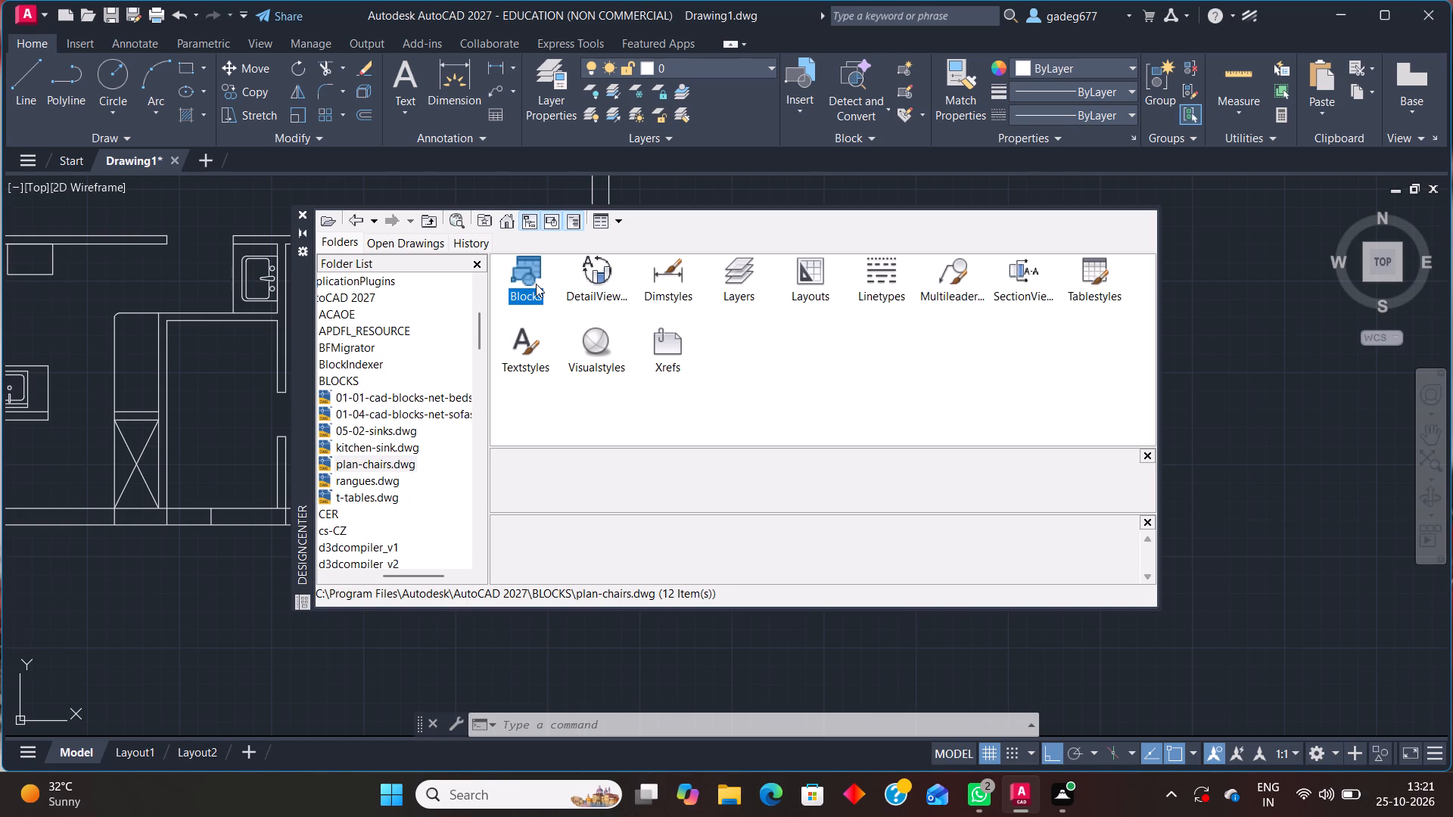
{"action": "double_click", "coordinate": [536, 284]}
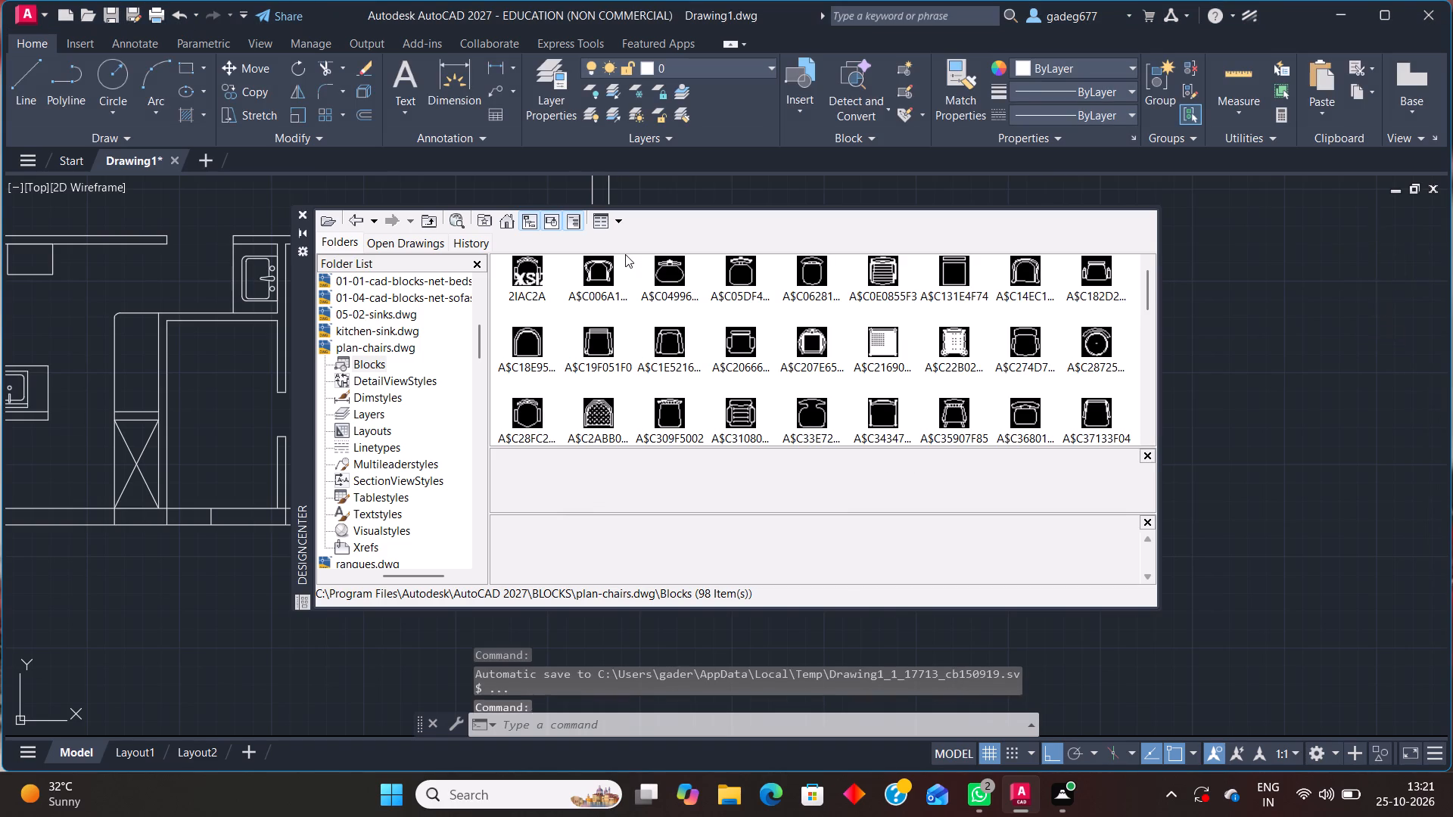
Look through the chair blocks of plan-chairs.dwg for a suitable chair.
{"action": "scroll", "coordinate": [689, 325], "scroll_direction": "down", "scroll_amount": 1}
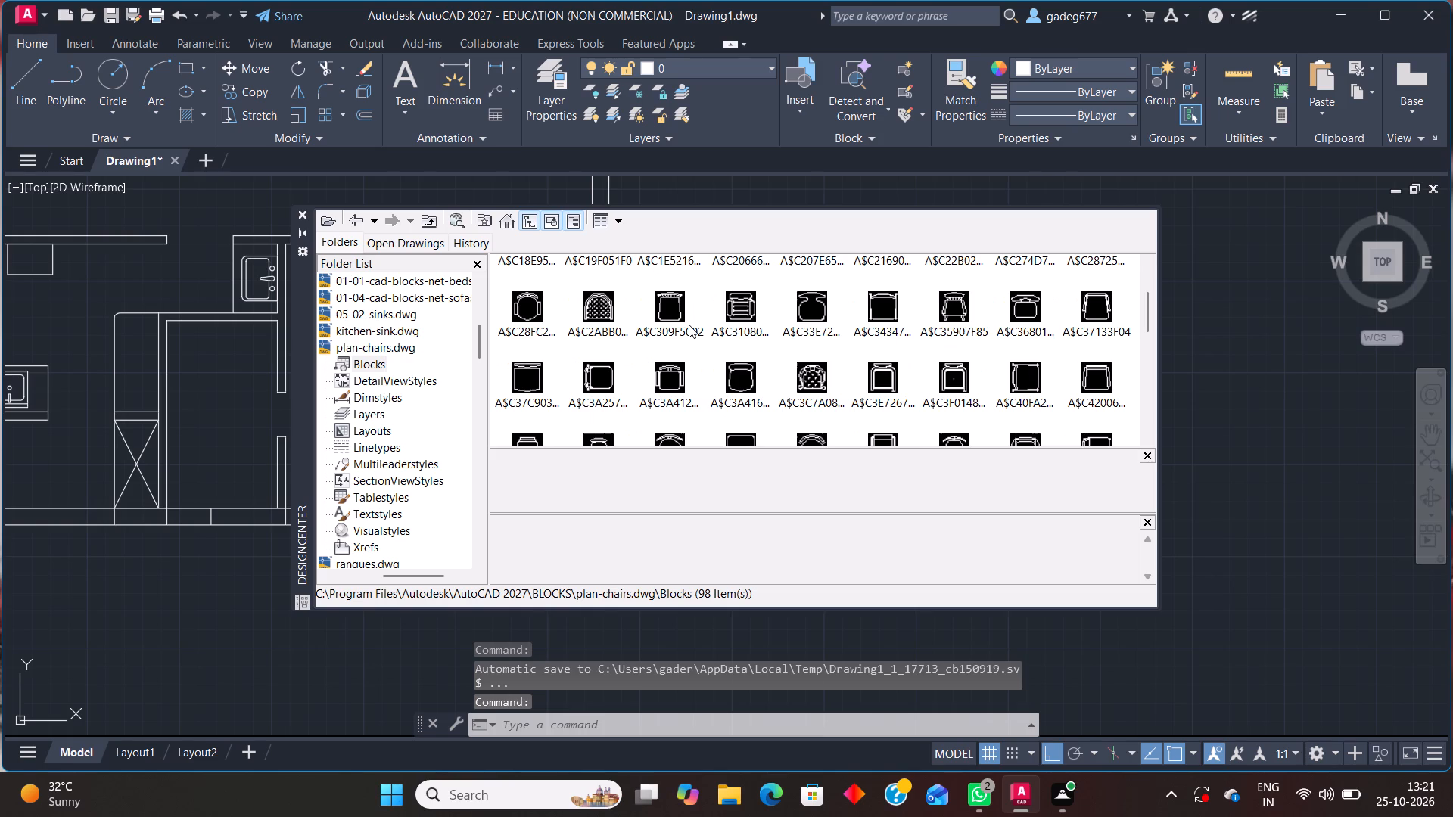
{"action": "scroll", "coordinate": [689, 325], "scroll_direction": "down", "scroll_amount": 2}
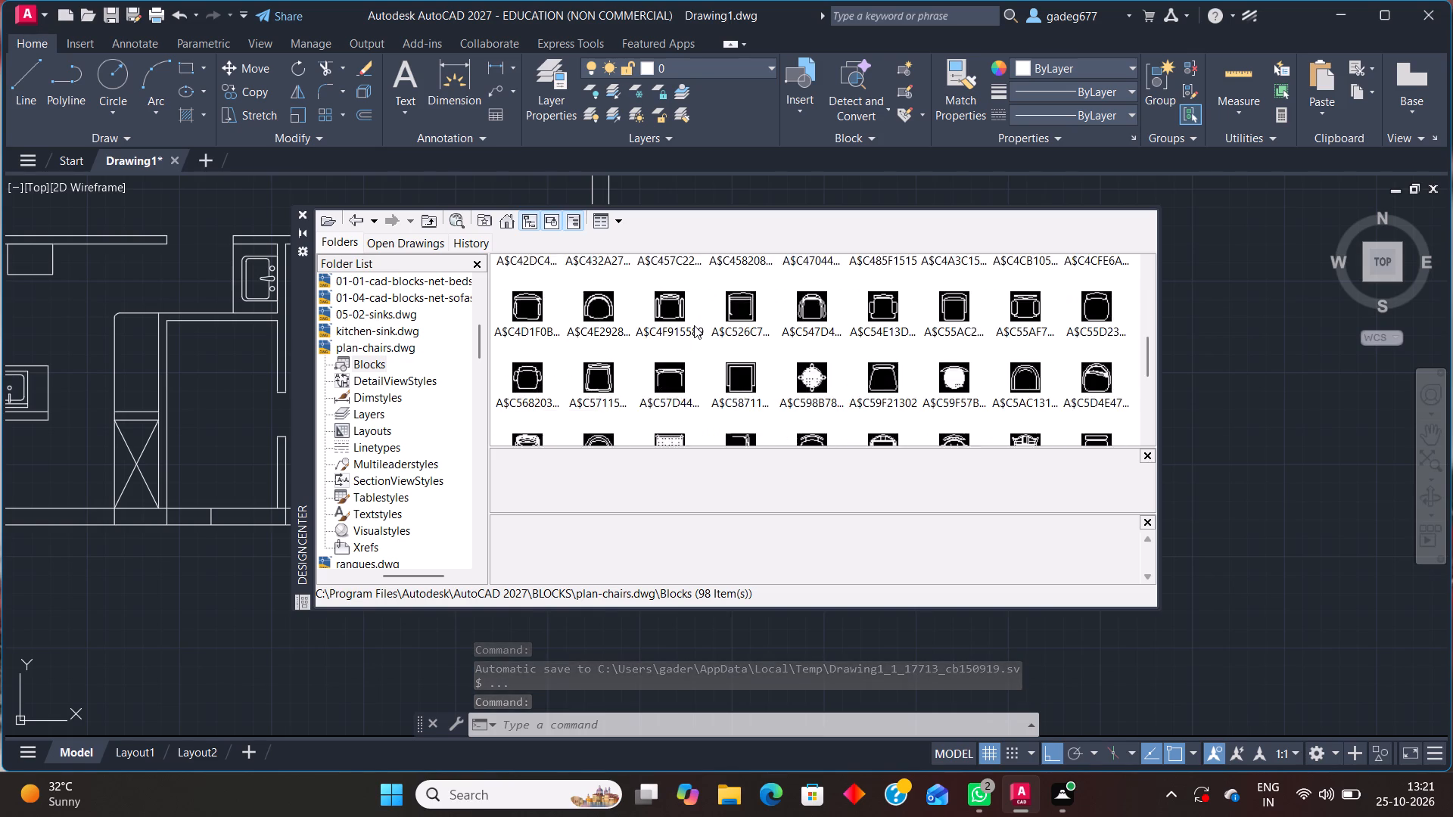
{"action": "scroll", "coordinate": [694, 325], "scroll_direction": "down", "scroll_amount": 1}
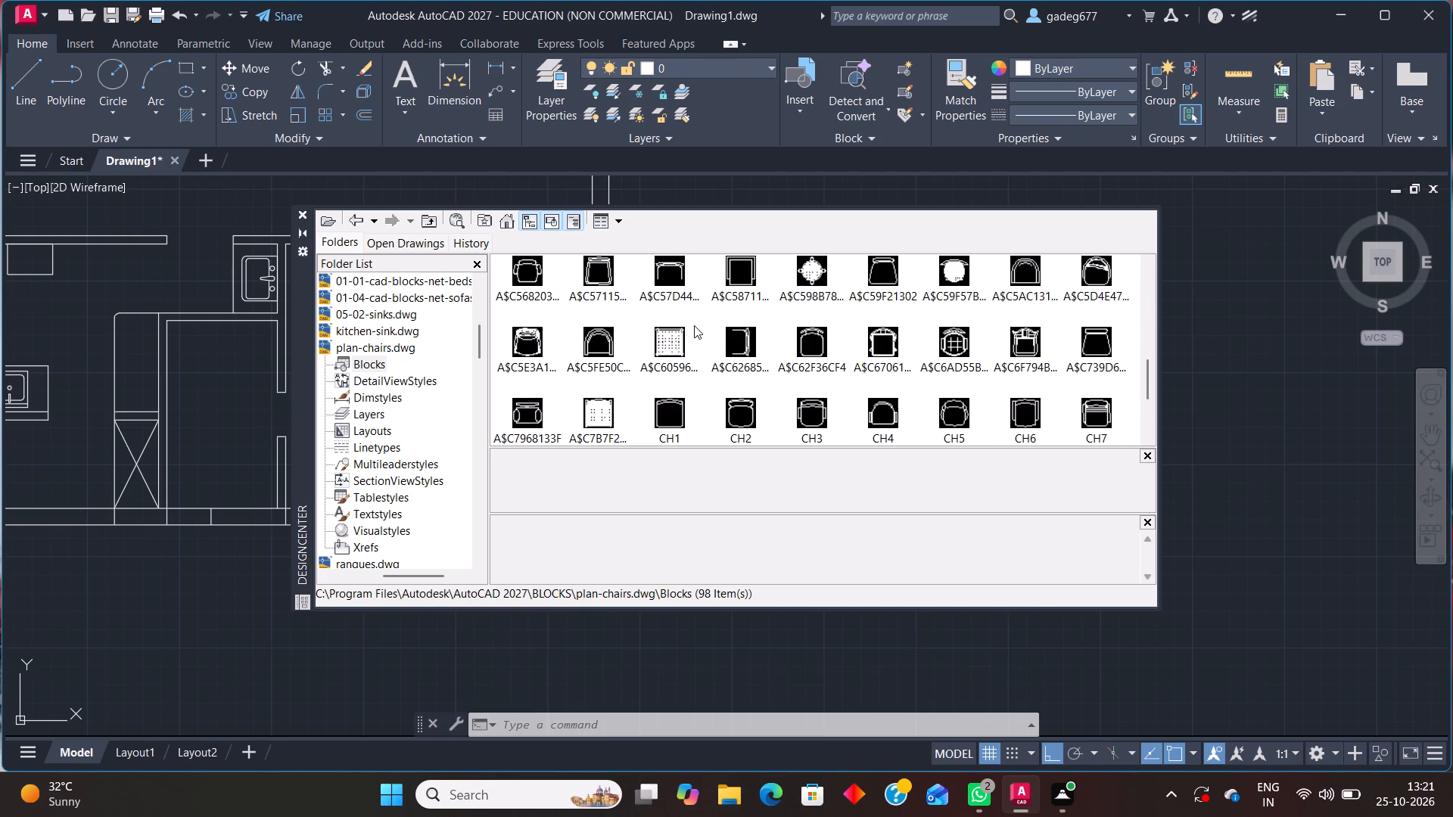
{"action": "scroll", "coordinate": [694, 325], "scroll_direction": "down", "scroll_amount": 2}
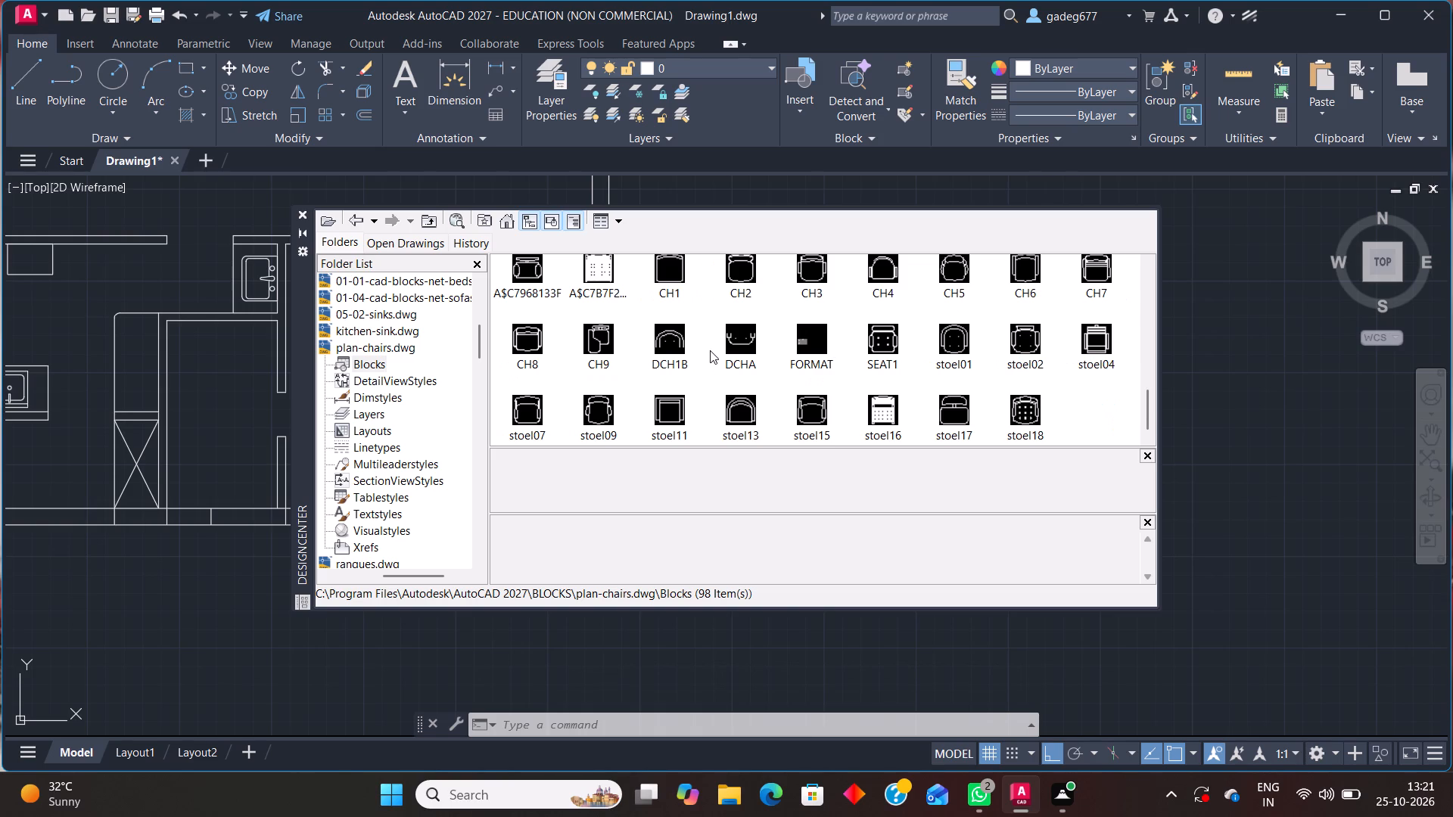
{"action": "scroll", "coordinate": [710, 350], "scroll_direction": "up", "scroll_amount": 3}
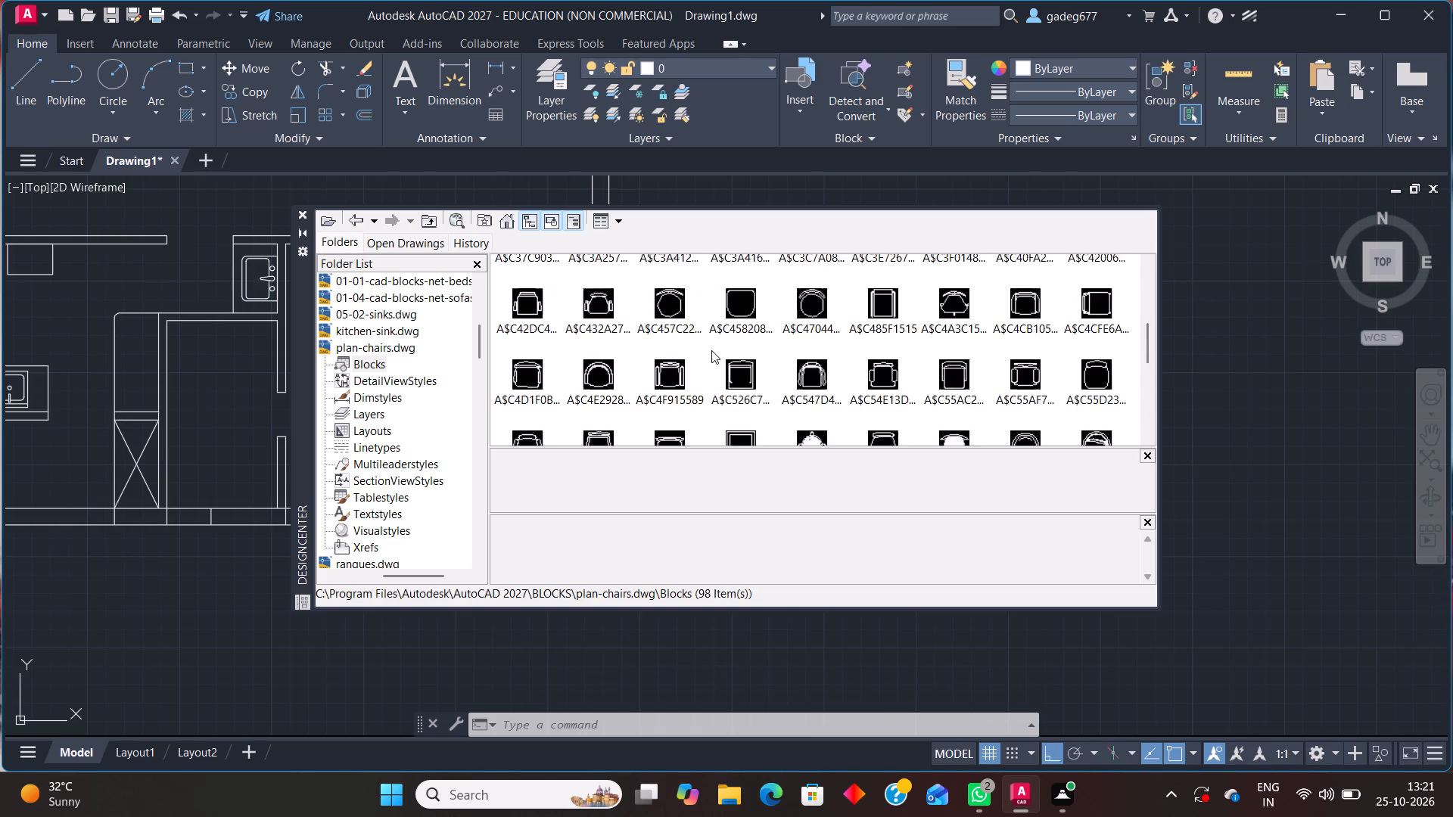
{"action": "scroll", "coordinate": [711, 350], "scroll_direction": "up", "scroll_amount": 2}
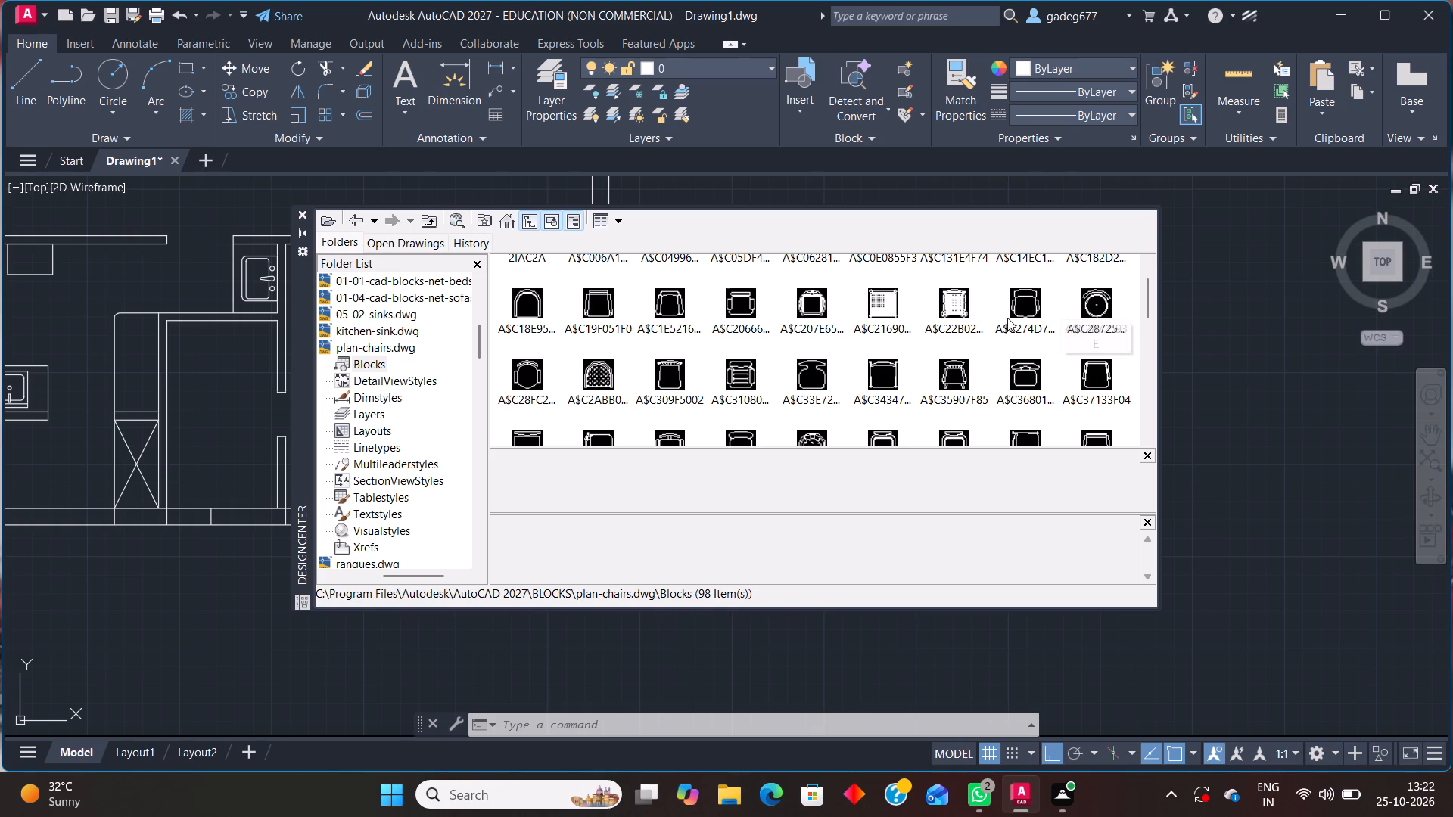
Insert chair block A$C309F5002 at scale 1 and rotation 0 in the bedroom, beside the foot of the bed.
{"action": "left_click", "coordinate": [665, 389]}
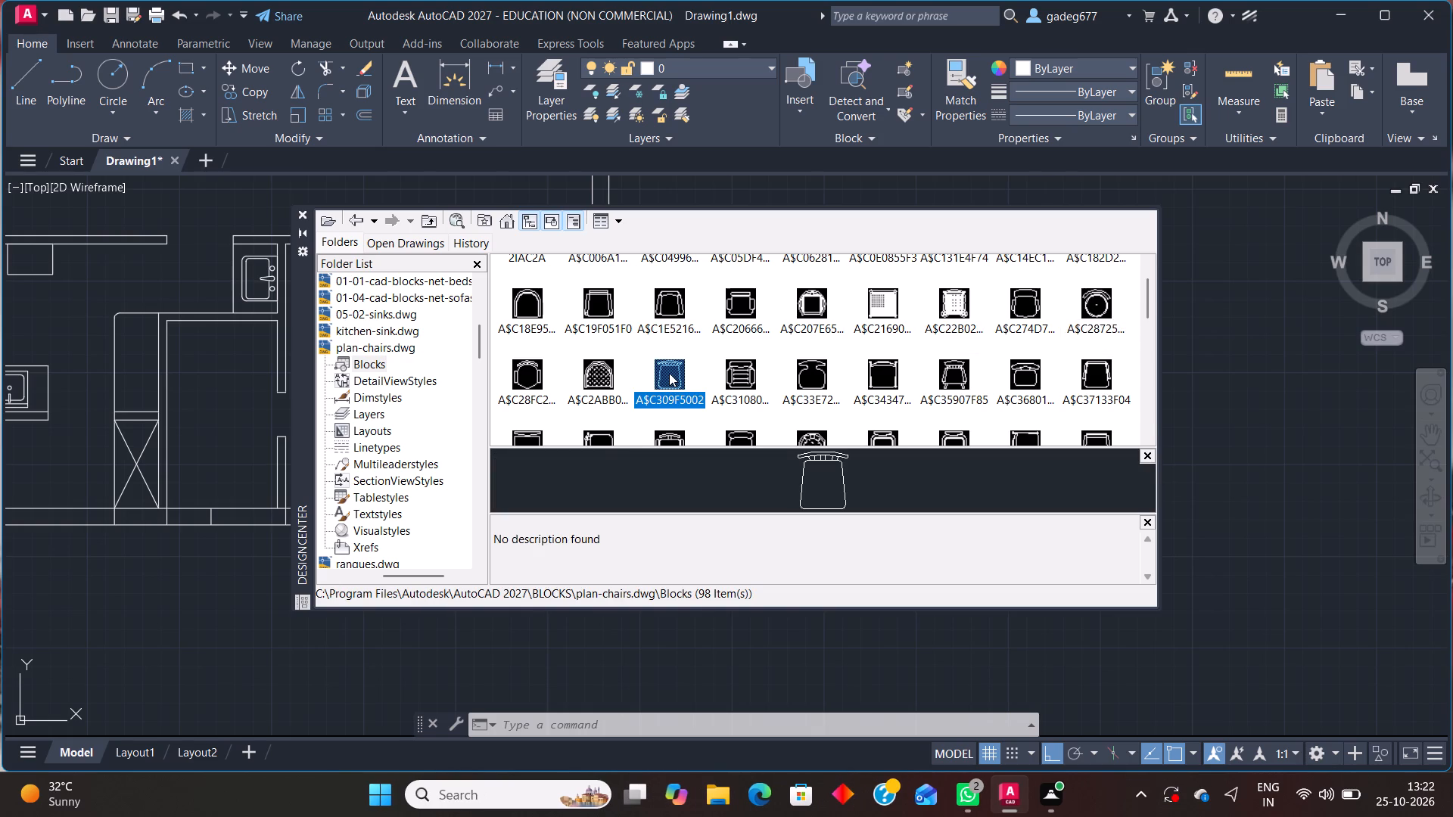
{"action": "left_click", "coordinate": [669, 373]}
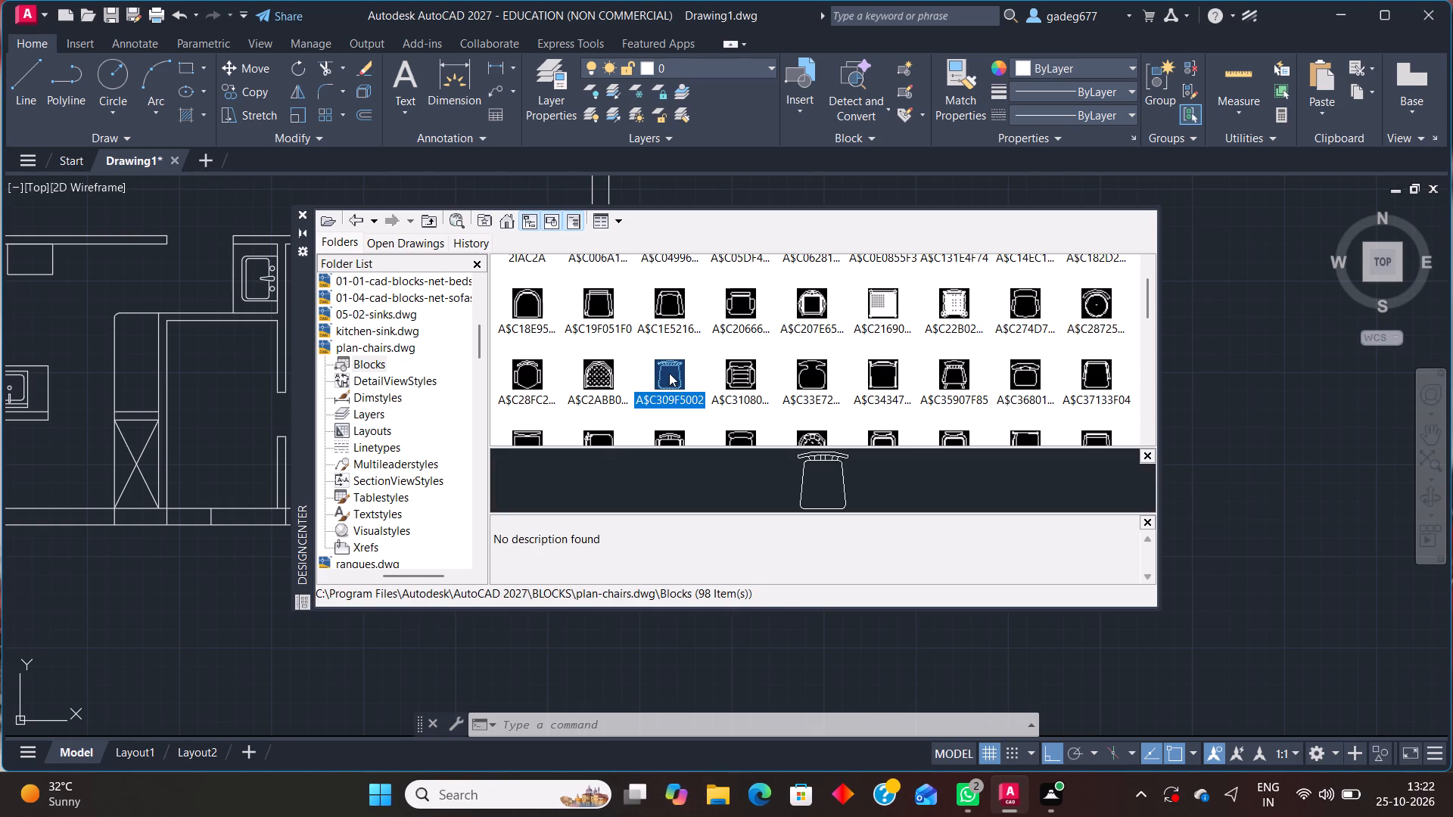
{"action": "double_click", "coordinate": [669, 373]}
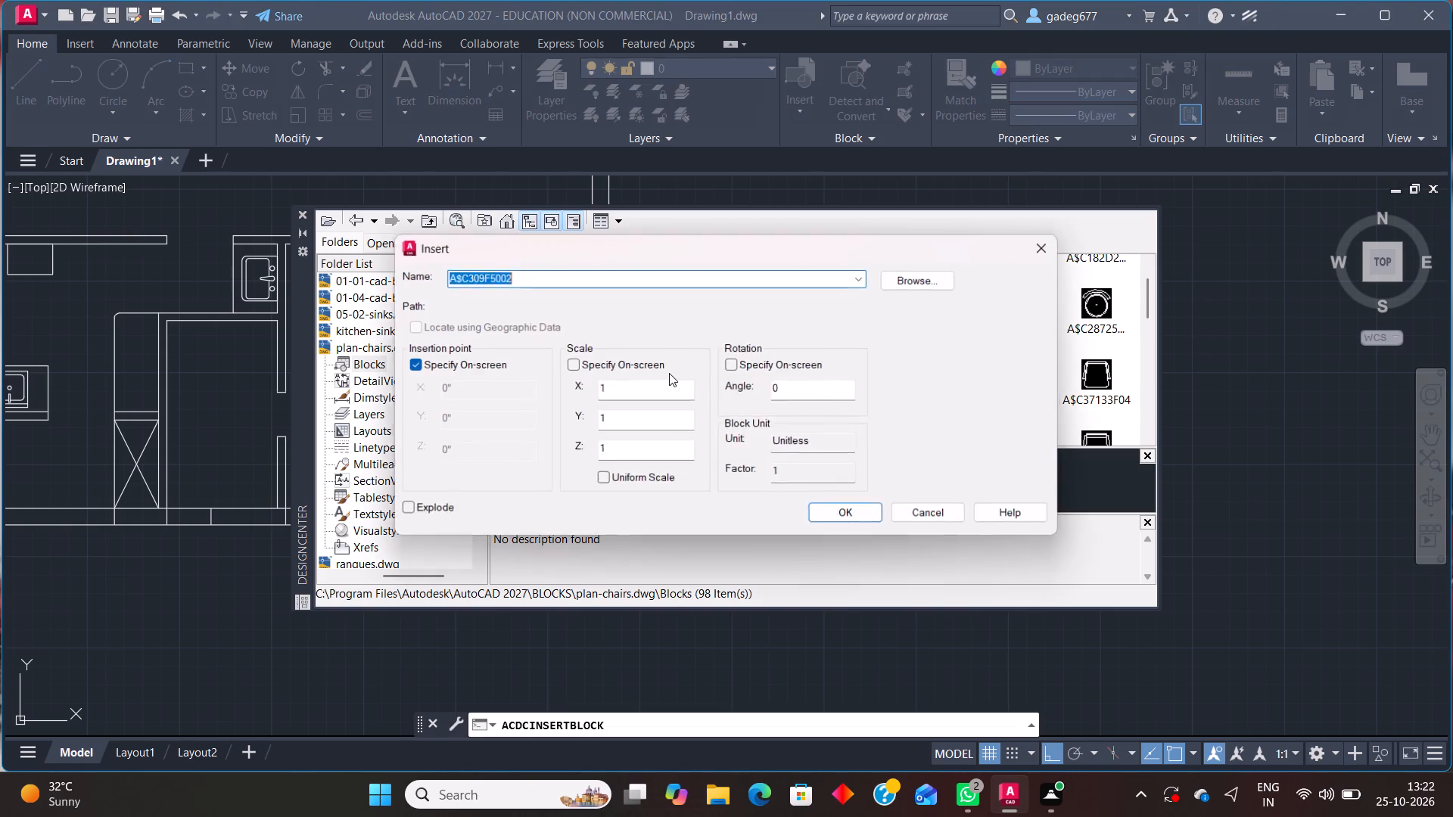
{"action": "left_click", "coordinate": [838, 512]}
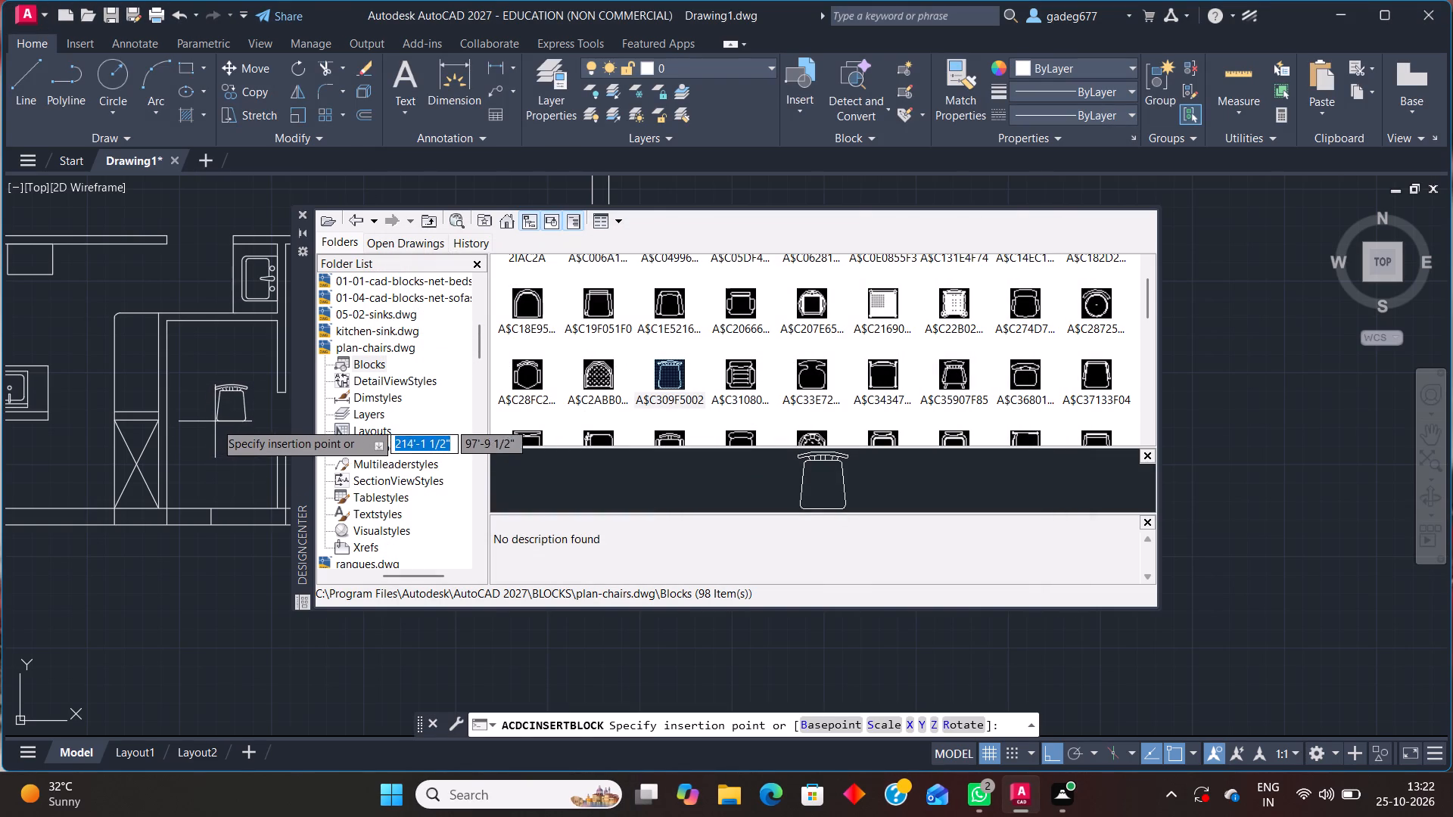
{"action": "middle_click_drag", "start_coordinate": [216, 421], "coordinate": [0, 365]}
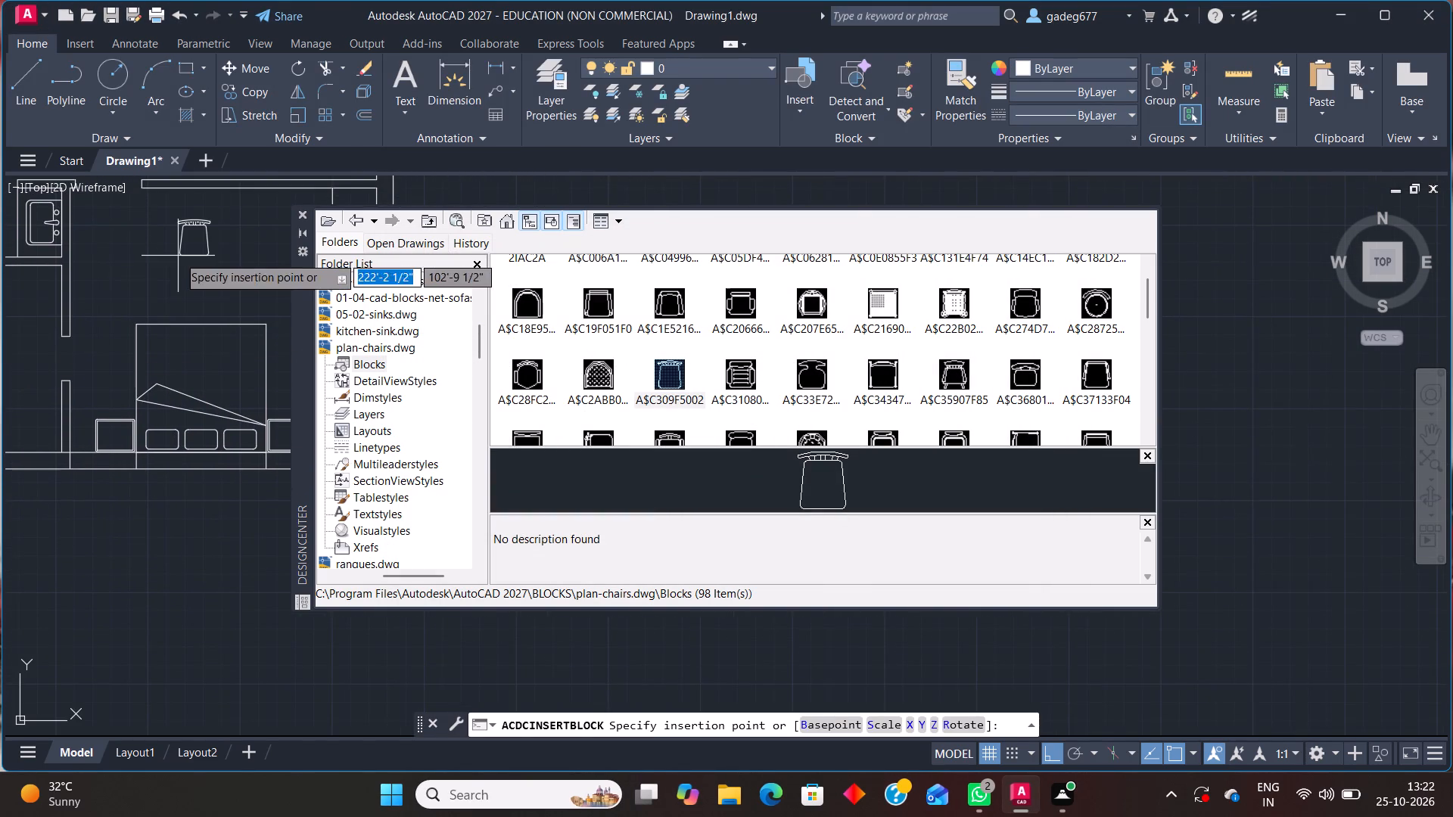
{"action": "middle_click_drag", "start_coordinate": [178, 256], "coordinate": [0, 281]}
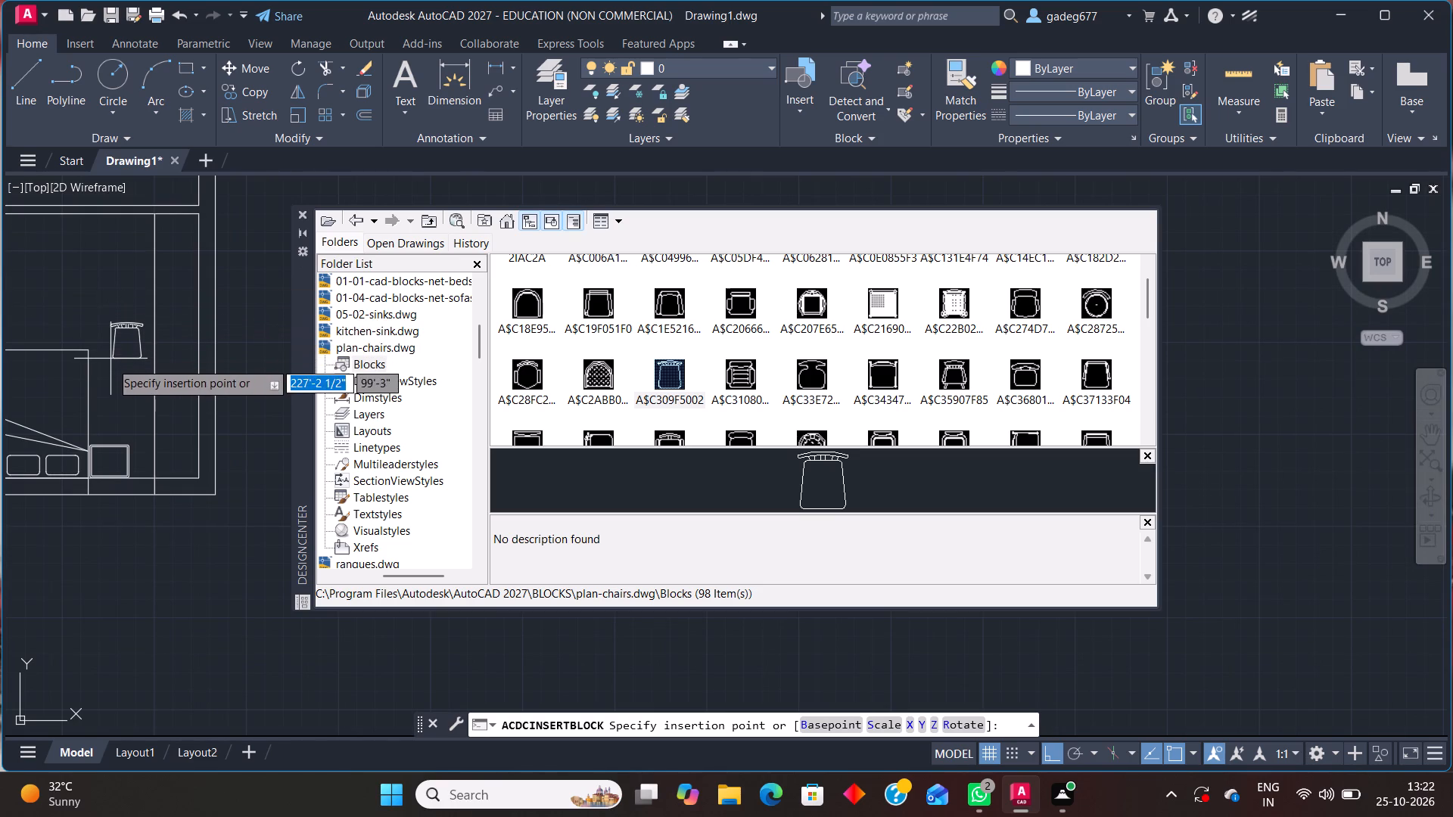
{"action": "left_click", "coordinate": [110, 362]}
Rotate the bedroom chair 90 degrees counterclockwise about its front corner.
{"action": "left_click", "coordinate": [123, 329]}
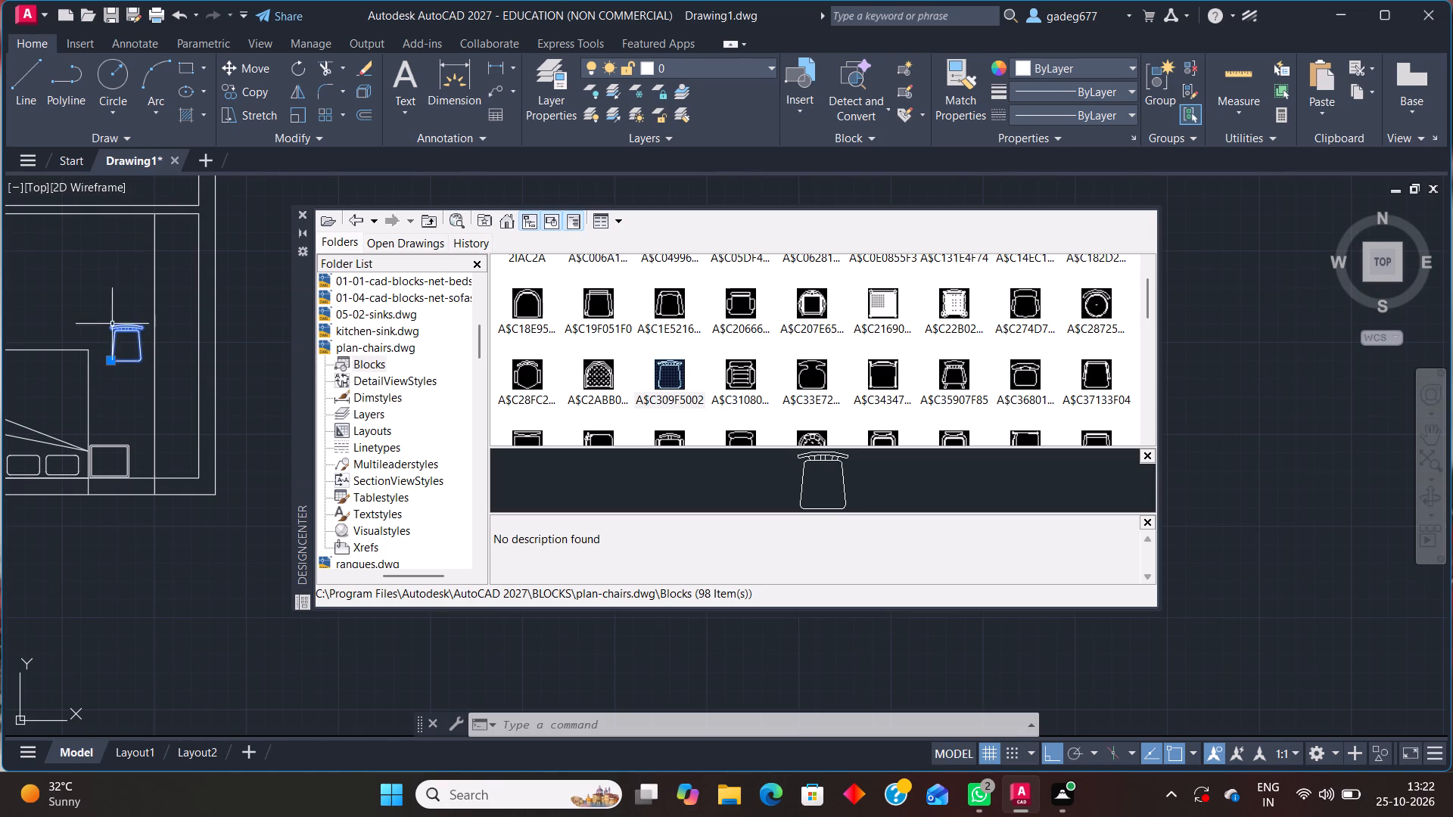
{"action": "left_click", "coordinate": [298, 70]}
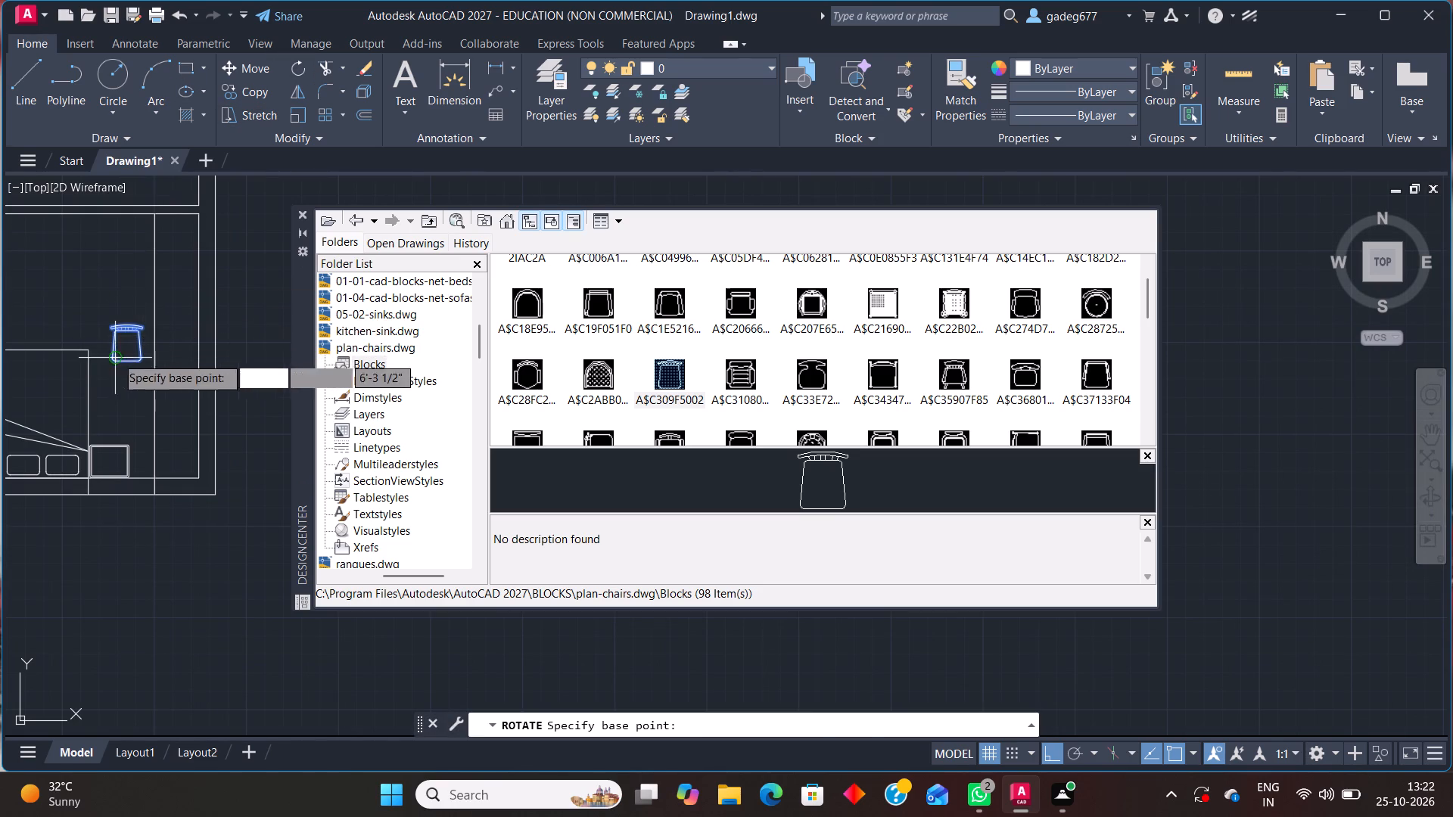
{"action": "left_click", "coordinate": [116, 356]}
{"action": "left_click", "coordinate": [131, 300]}
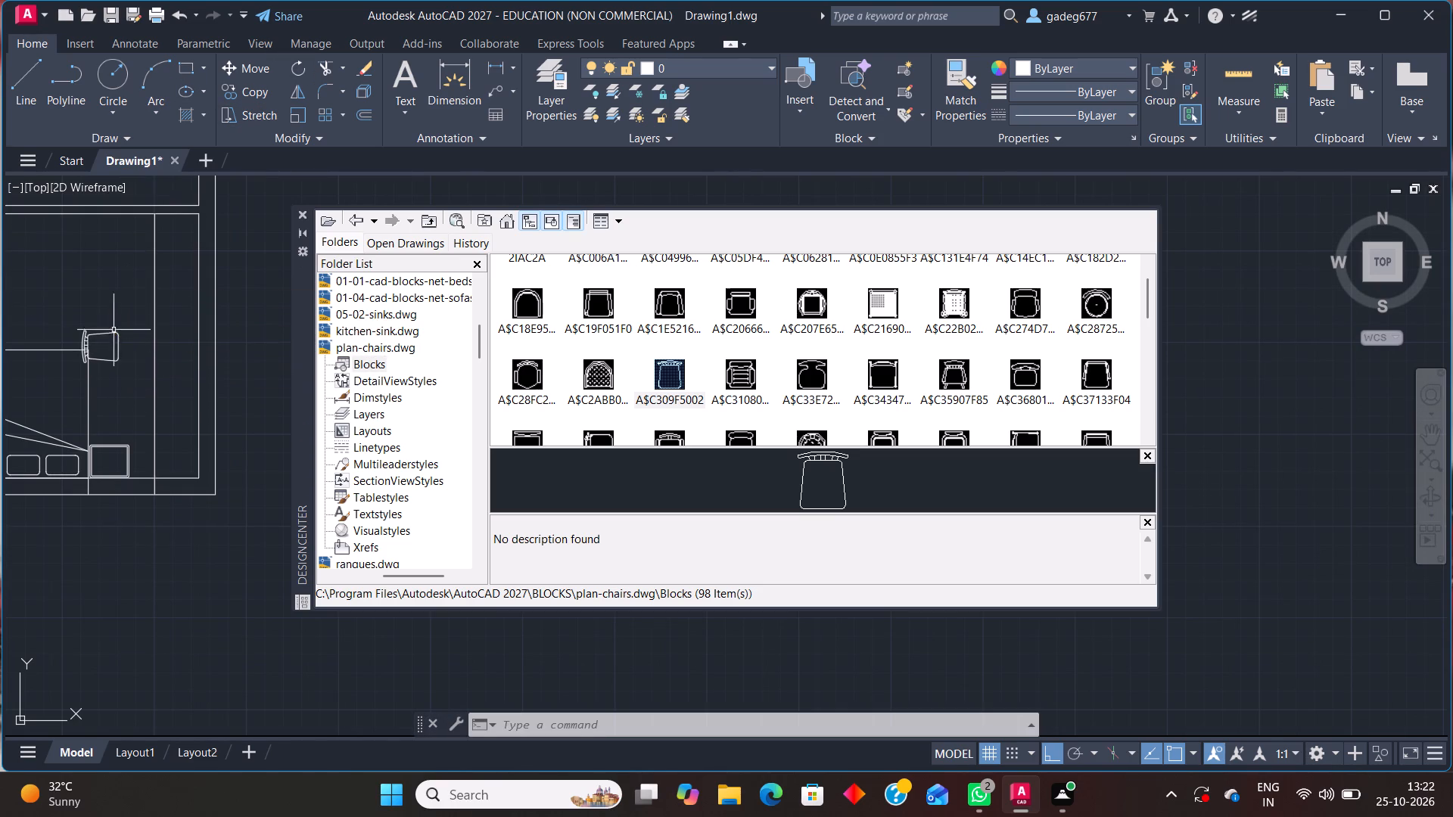
Move the chair by its insertion grip clear of the bed, close to the line parallel to the east wall.
{"action": "left_click", "coordinate": [107, 341]}
{"action": "left_click", "coordinate": [79, 340]}
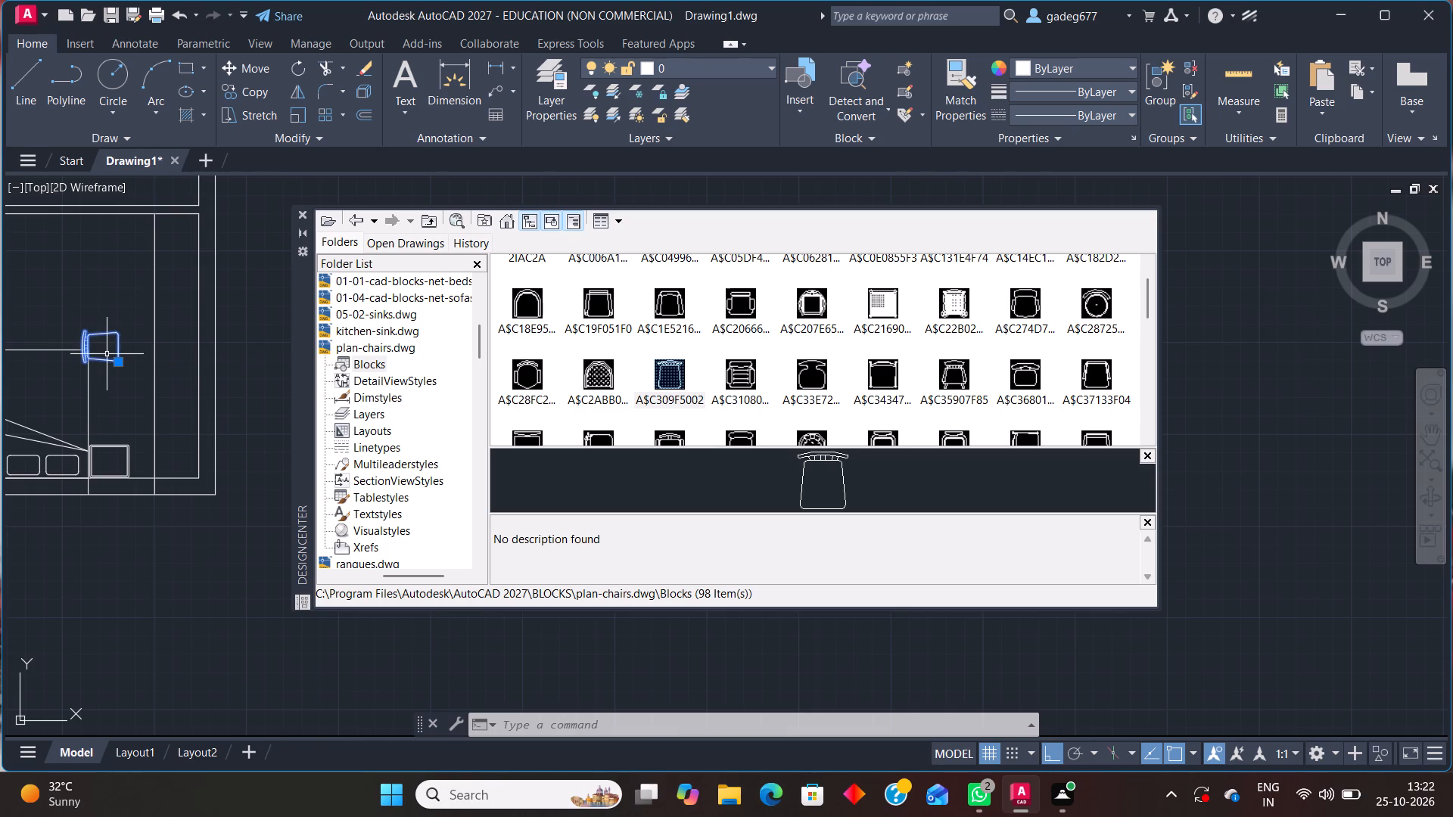
{"action": "left_click", "coordinate": [115, 362]}
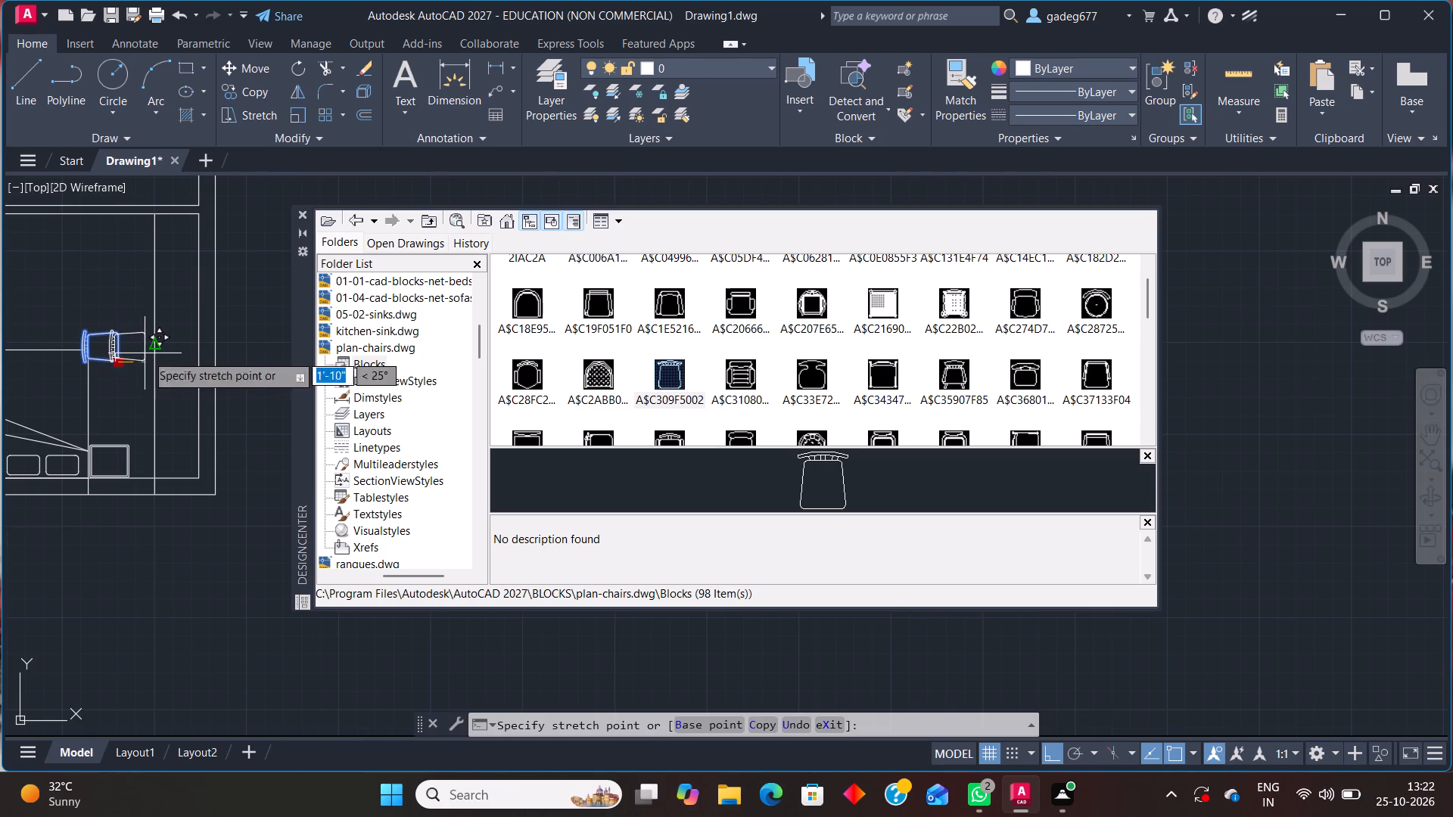
{"action": "left_click", "coordinate": [146, 354]}
{"action": "left_click", "coordinate": [154, 349]}
{"action": "left_click", "coordinate": [140, 360]}
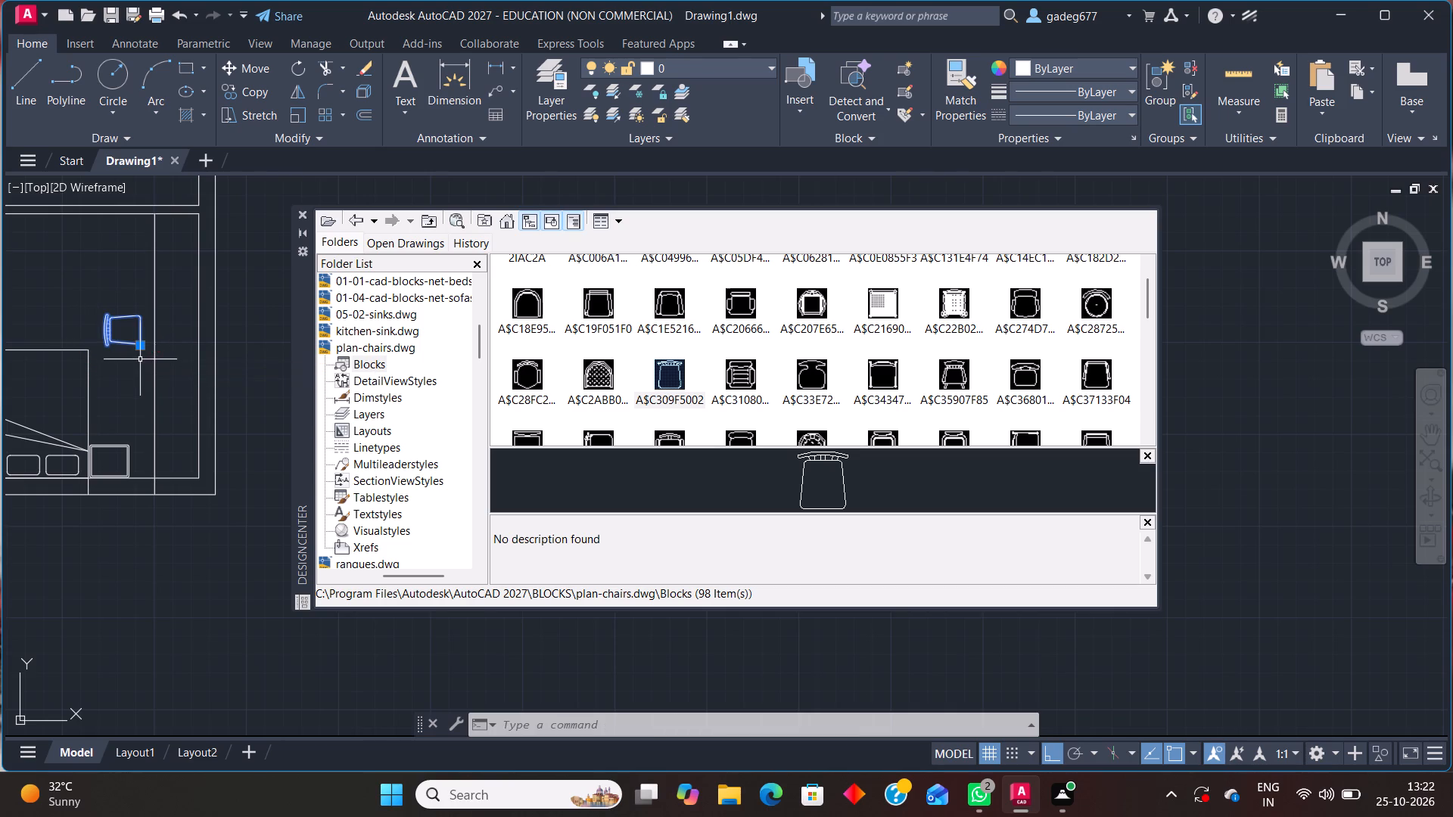
{"action": "key", "text": "Escape"}
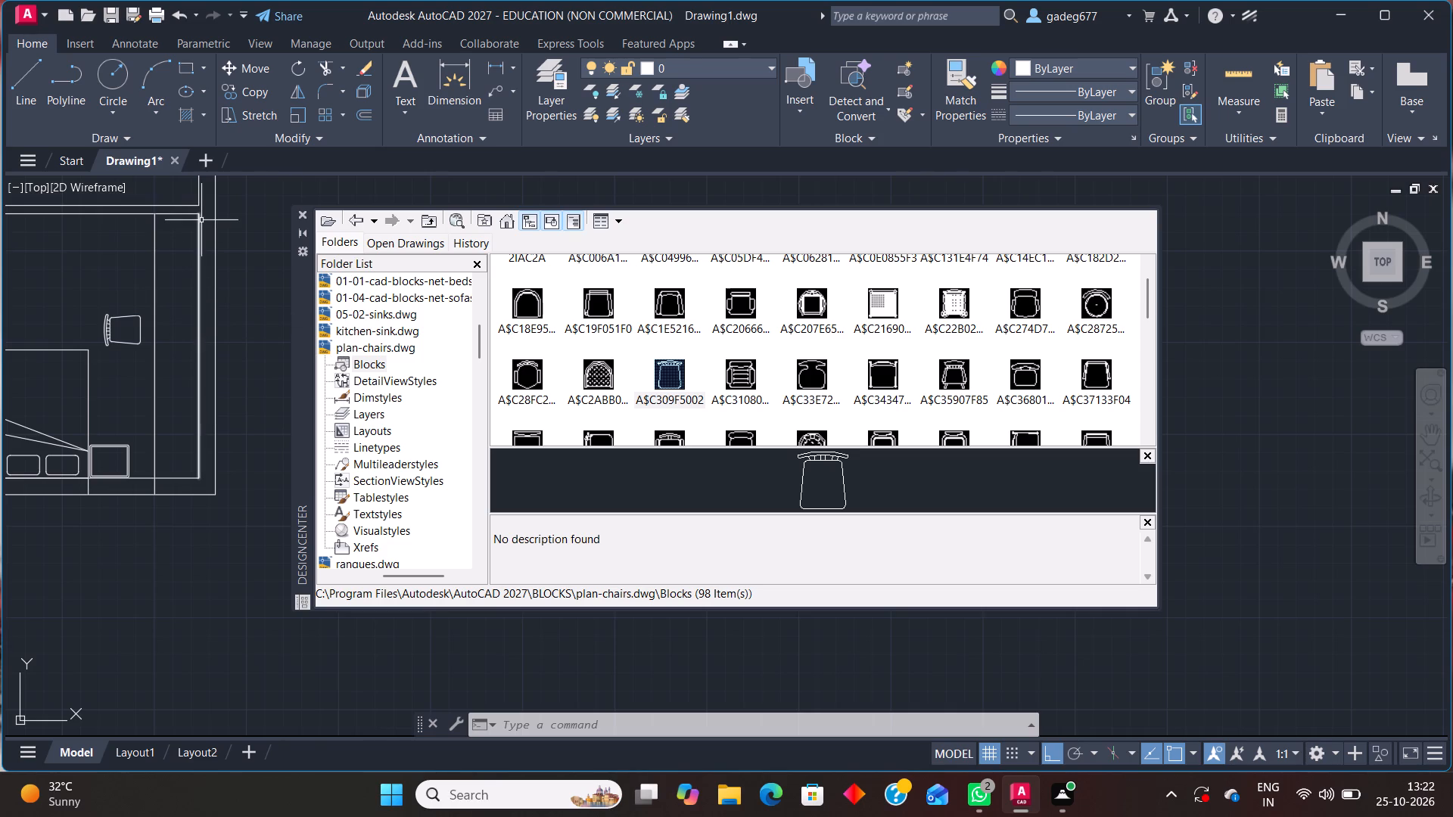
Insert curved sofa block A$C4E1C66B5 from 01-04-cad-blocks-net-sofas.dwg at scale 1, just outside the house's east wall.
{"action": "middle_click_drag", "start_coordinate": [247, 237], "coordinate": [263, 424]}
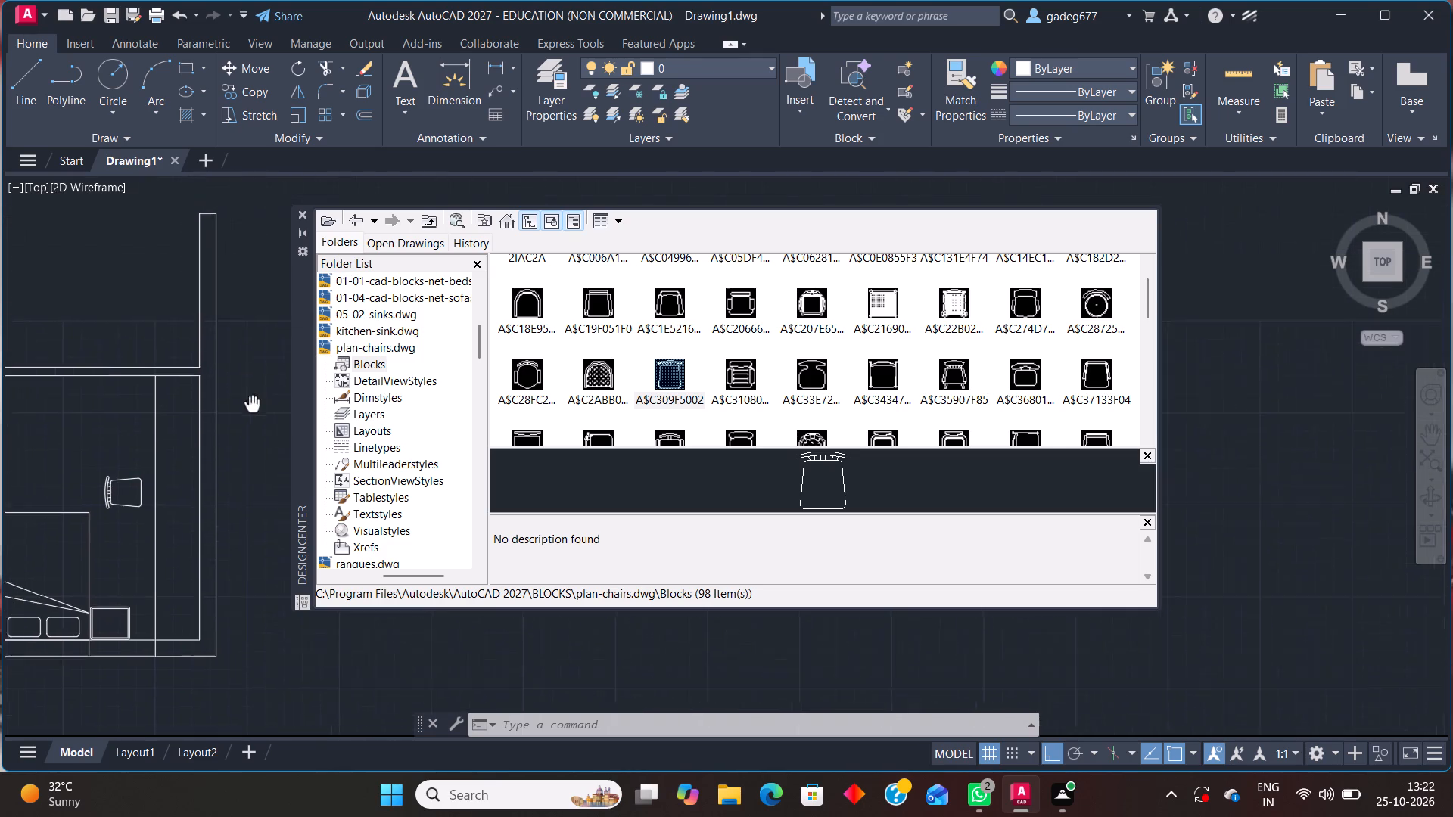
{"action": "middle_click_drag", "start_coordinate": [263, 424], "coordinate": [312, 499]}
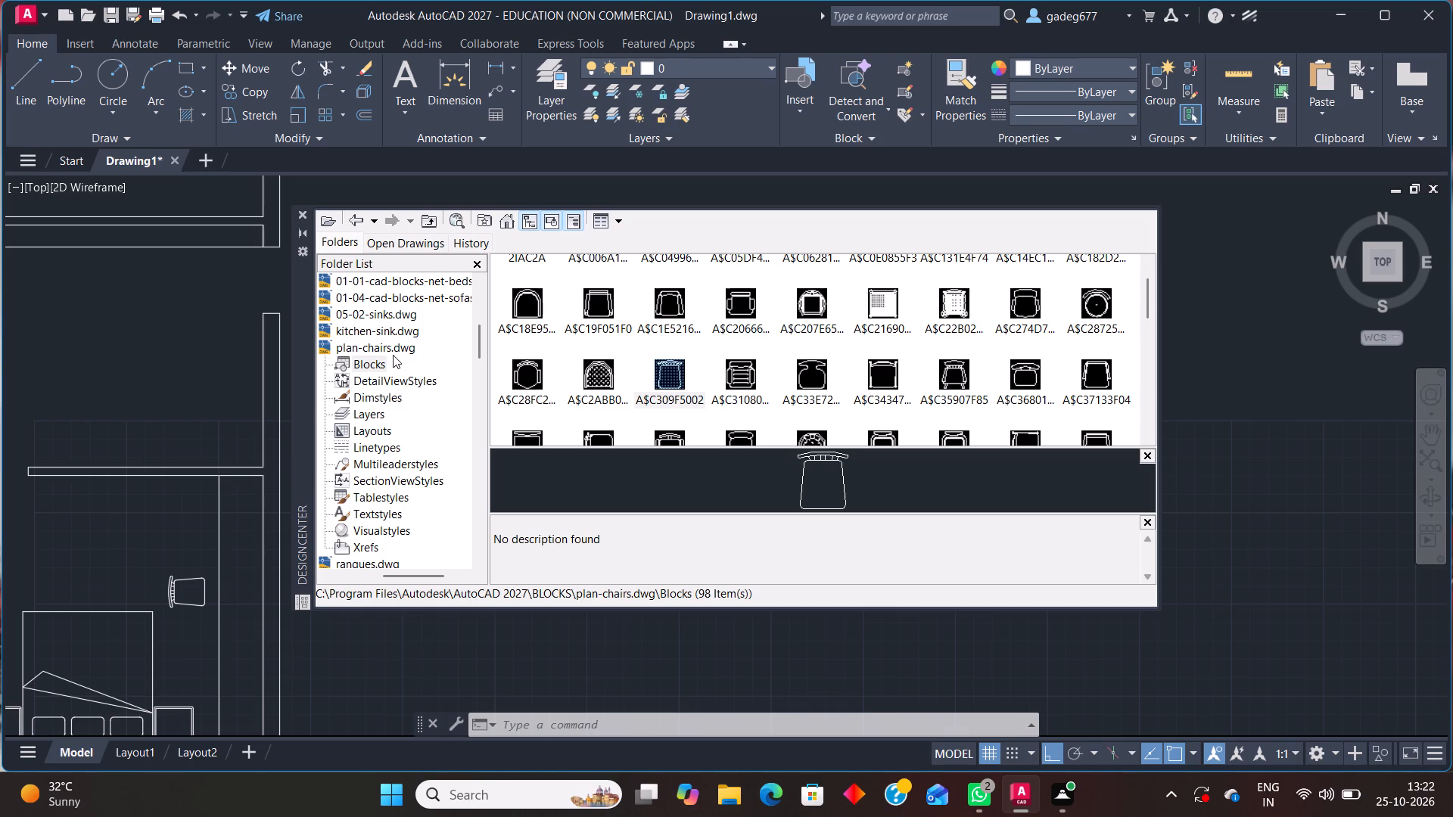
{"action": "left_click", "coordinate": [414, 294]}
{"action": "double_click", "coordinate": [527, 262]}
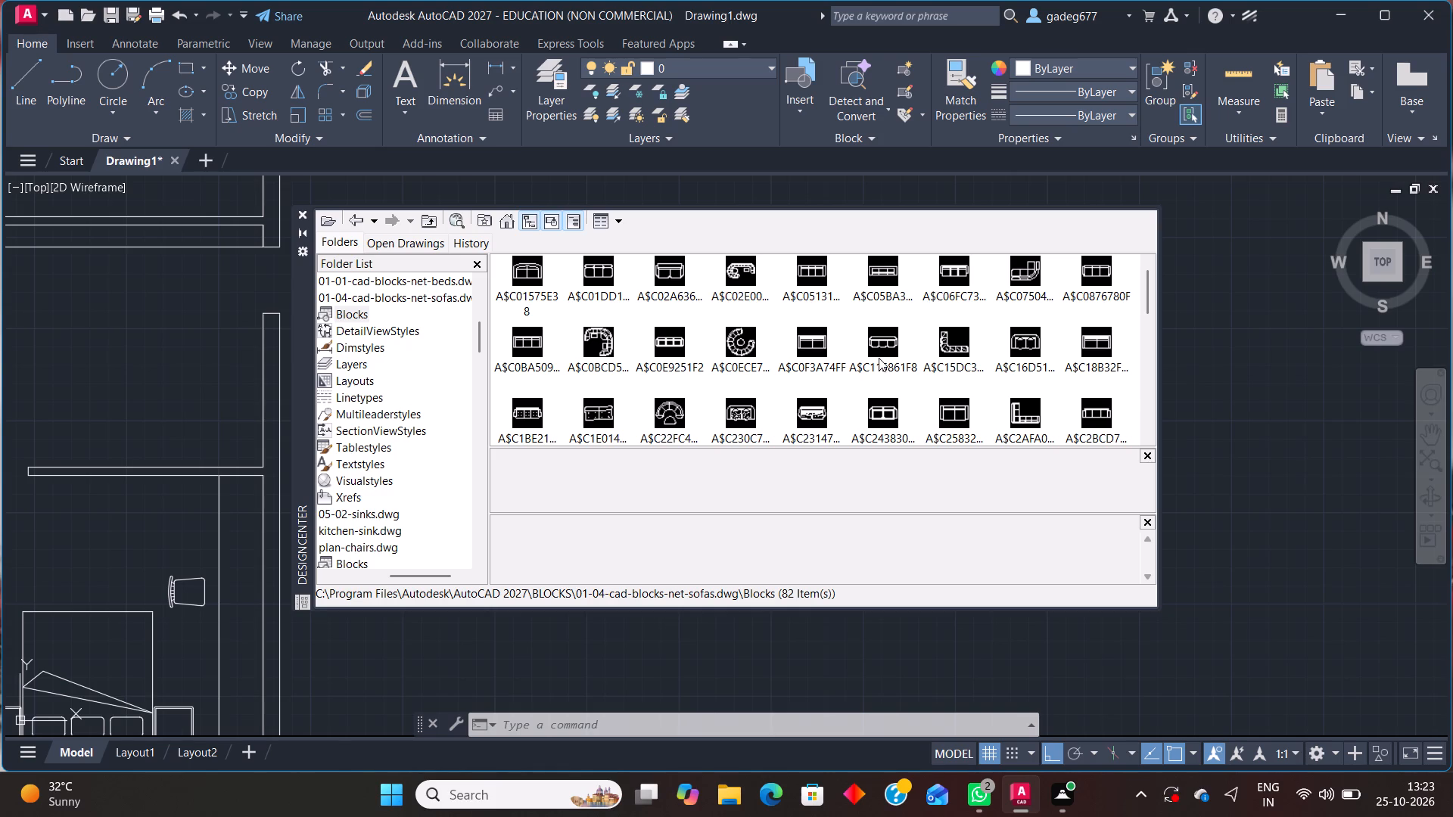
{"action": "scroll", "coordinate": [878, 356], "scroll_direction": "down", "scroll_amount": 1}
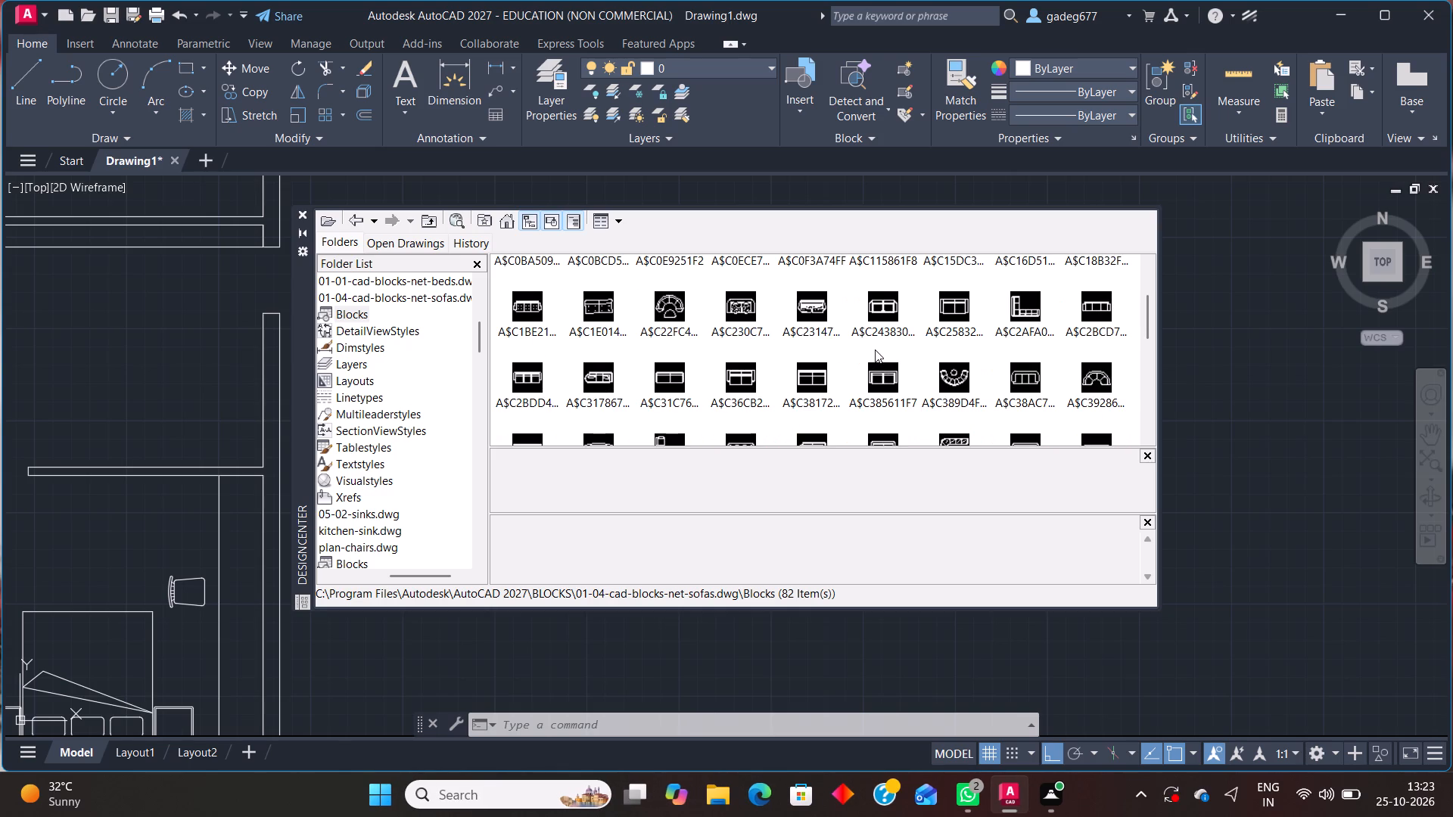
{"action": "scroll", "coordinate": [876, 349], "scroll_direction": "down", "scroll_amount": 1}
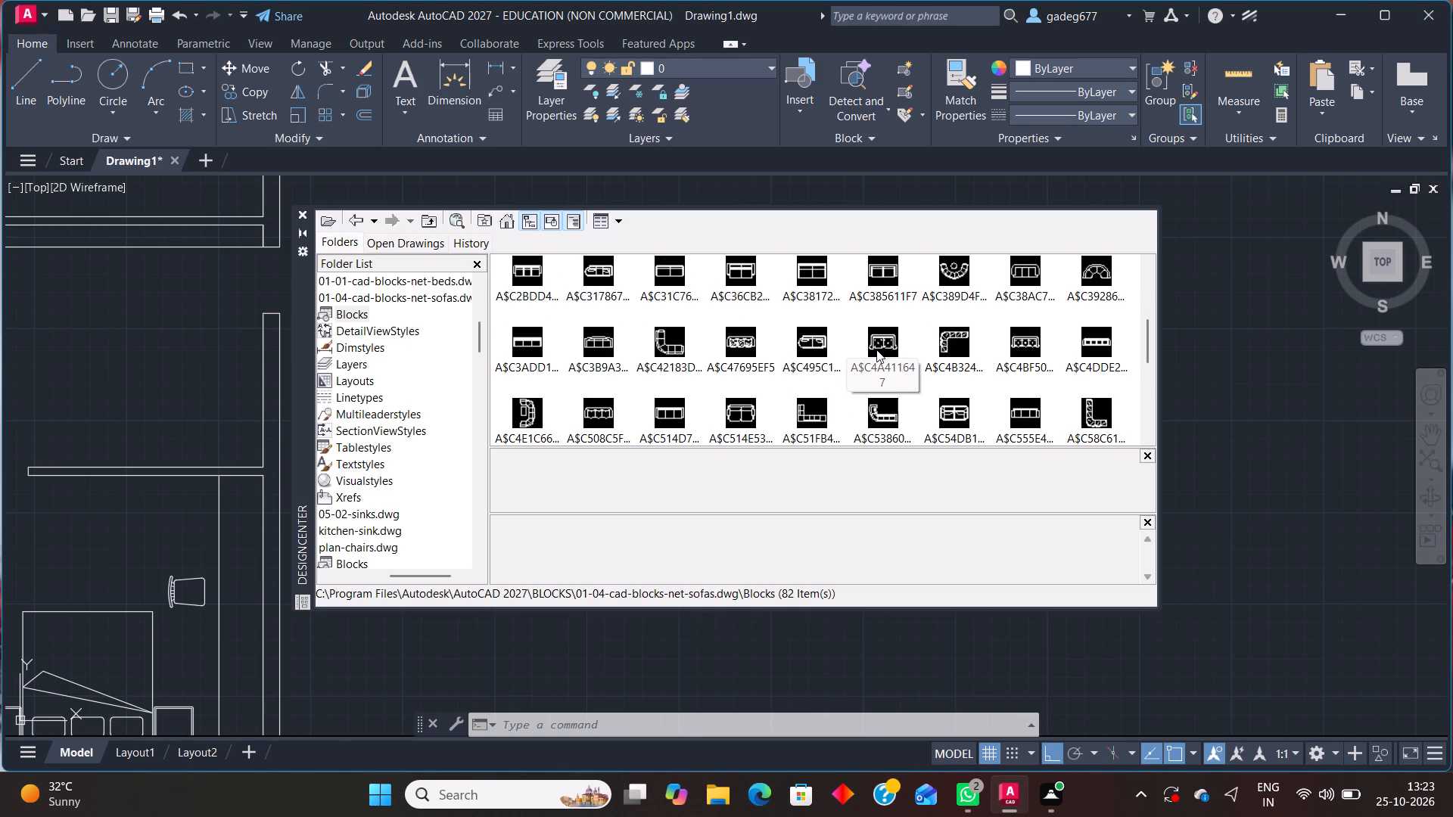
{"action": "double_click", "coordinate": [521, 412]}
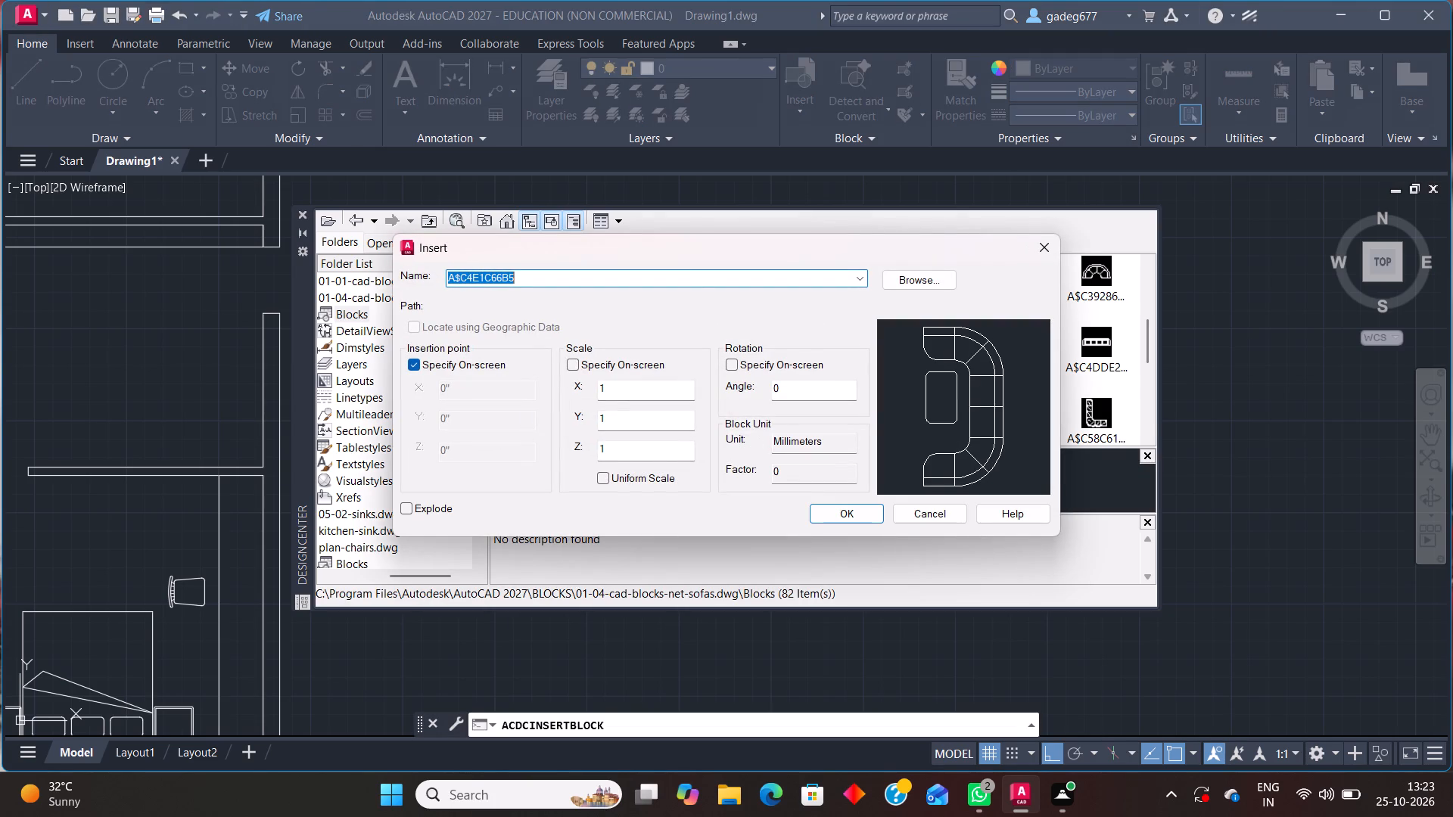
{"action": "left_click", "coordinate": [838, 511]}
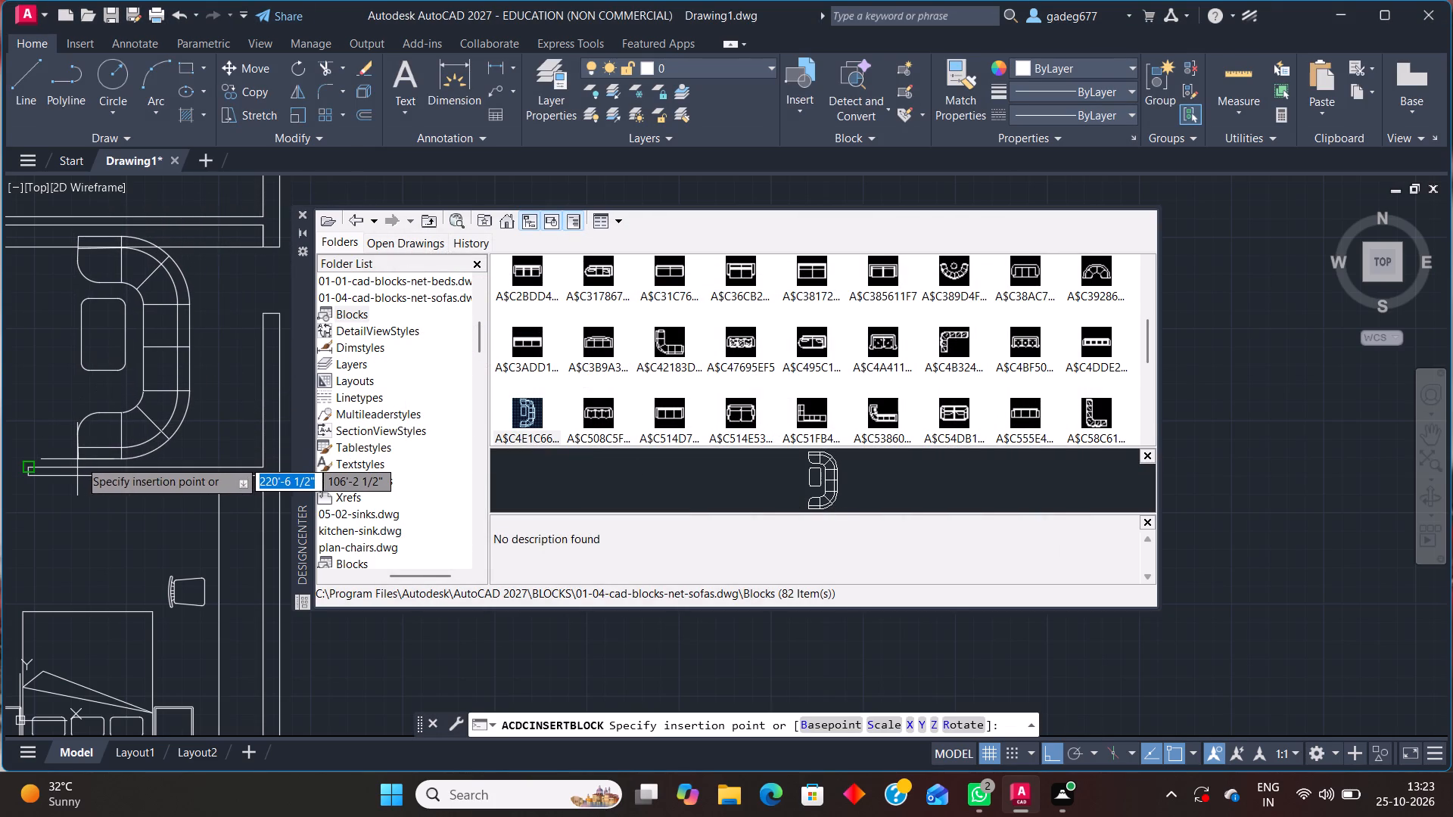
{"action": "scroll", "coordinate": [101, 445], "scroll_direction": "down", "scroll_amount": 2}
{"action": "left_click", "coordinate": [185, 470]}
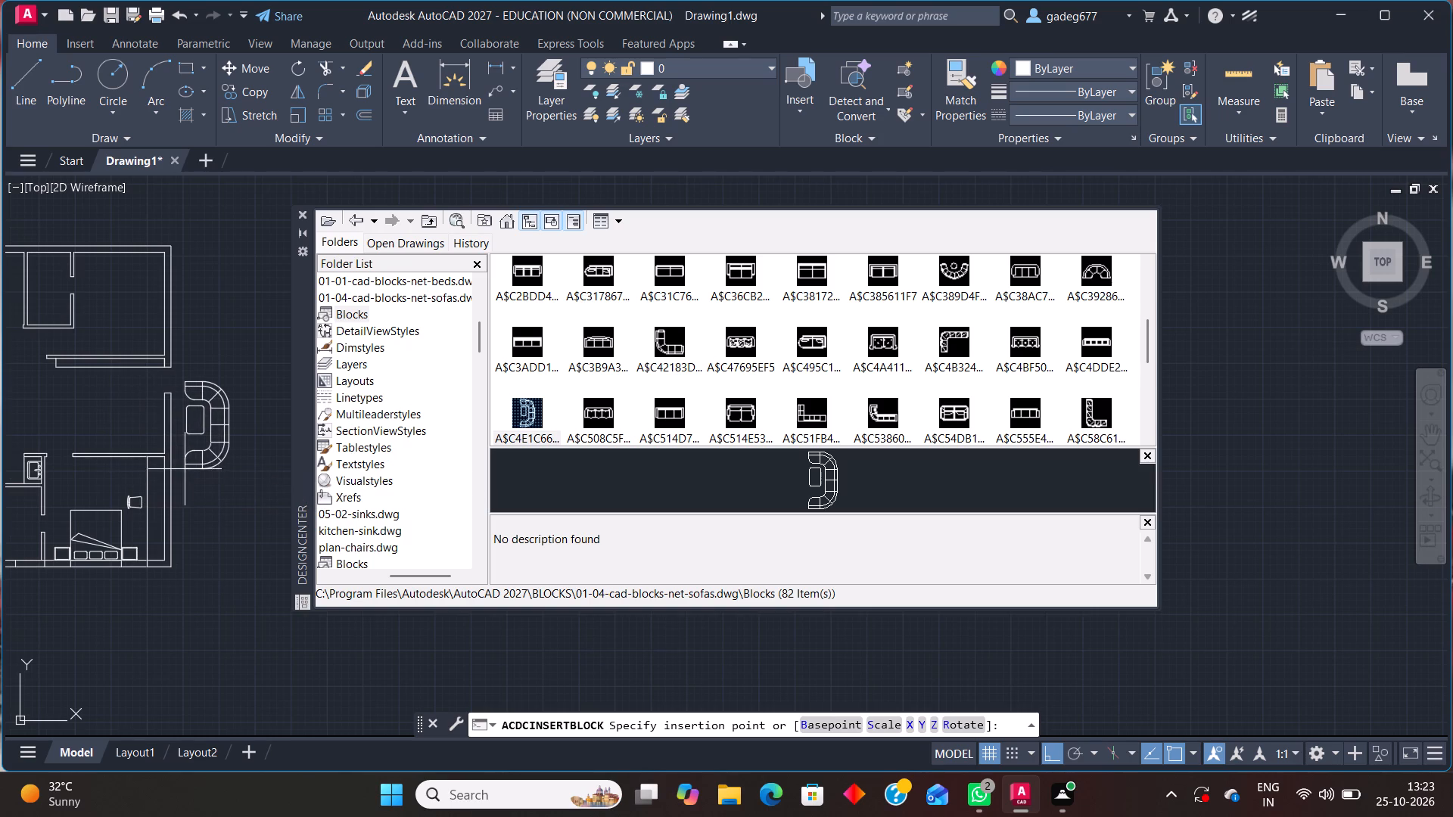
Rotate the curved sofa 90 degrees clockwise so its open side faces north.
{"action": "left_click", "coordinate": [214, 444]}
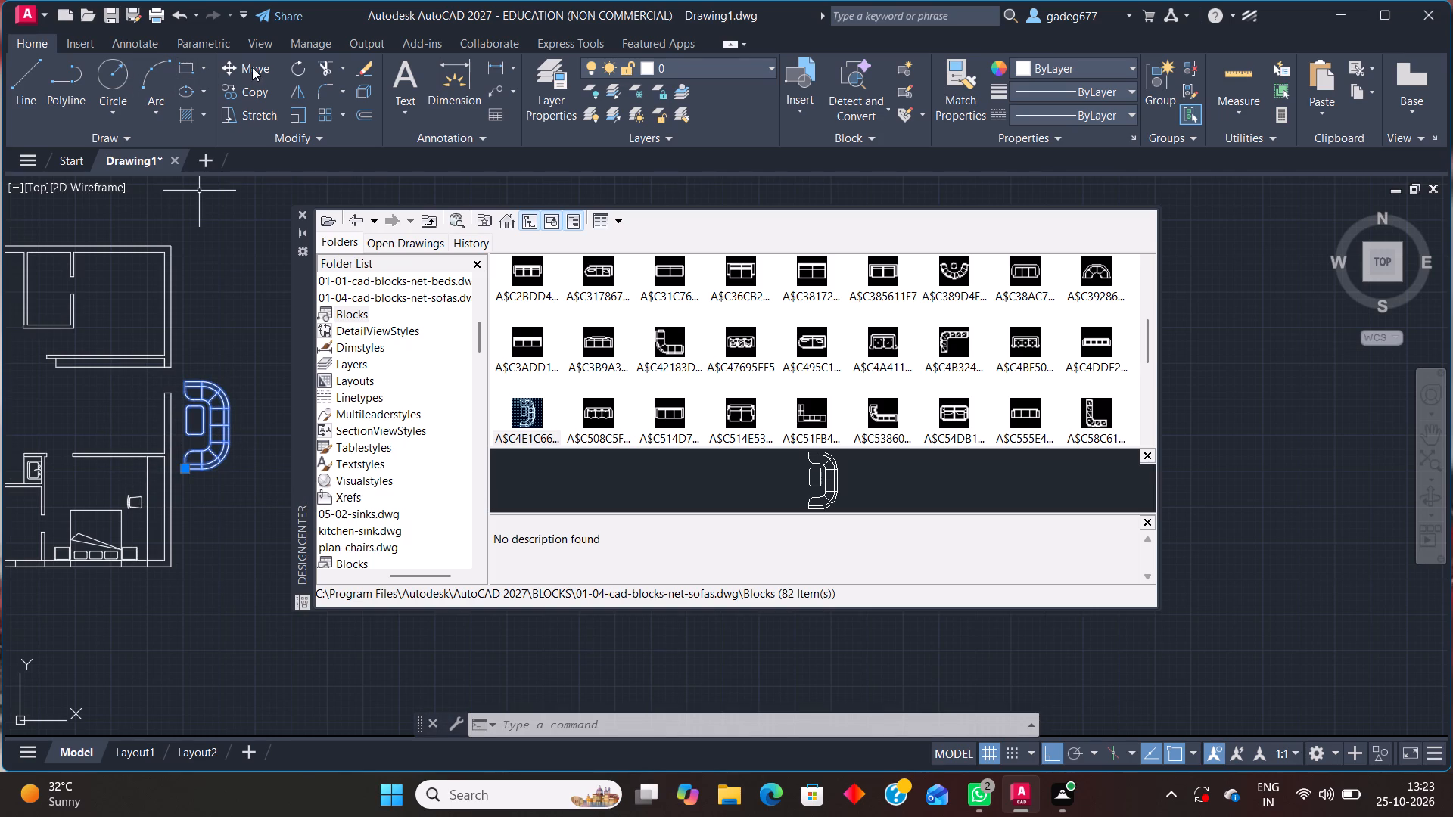
{"action": "left_click", "coordinate": [309, 73]}
{"action": "left_click", "coordinate": [232, 432]}
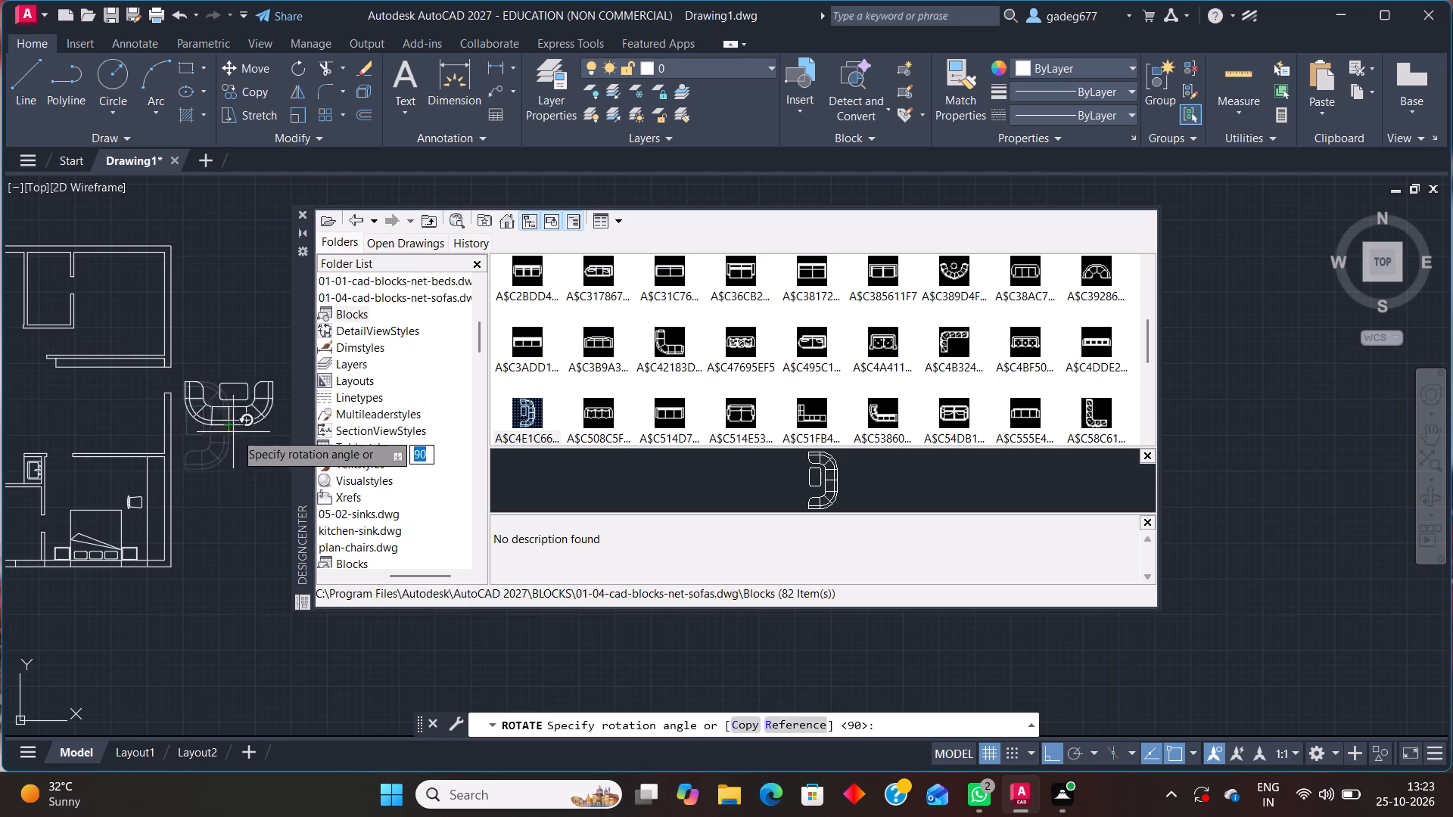
{"action": "left_click", "coordinate": [229, 506]}
Turn Ortho off and move the curved sofa by its grip into the room north of the bedroom, near the dividing wall.
{"action": "left_click", "coordinate": [230, 418]}
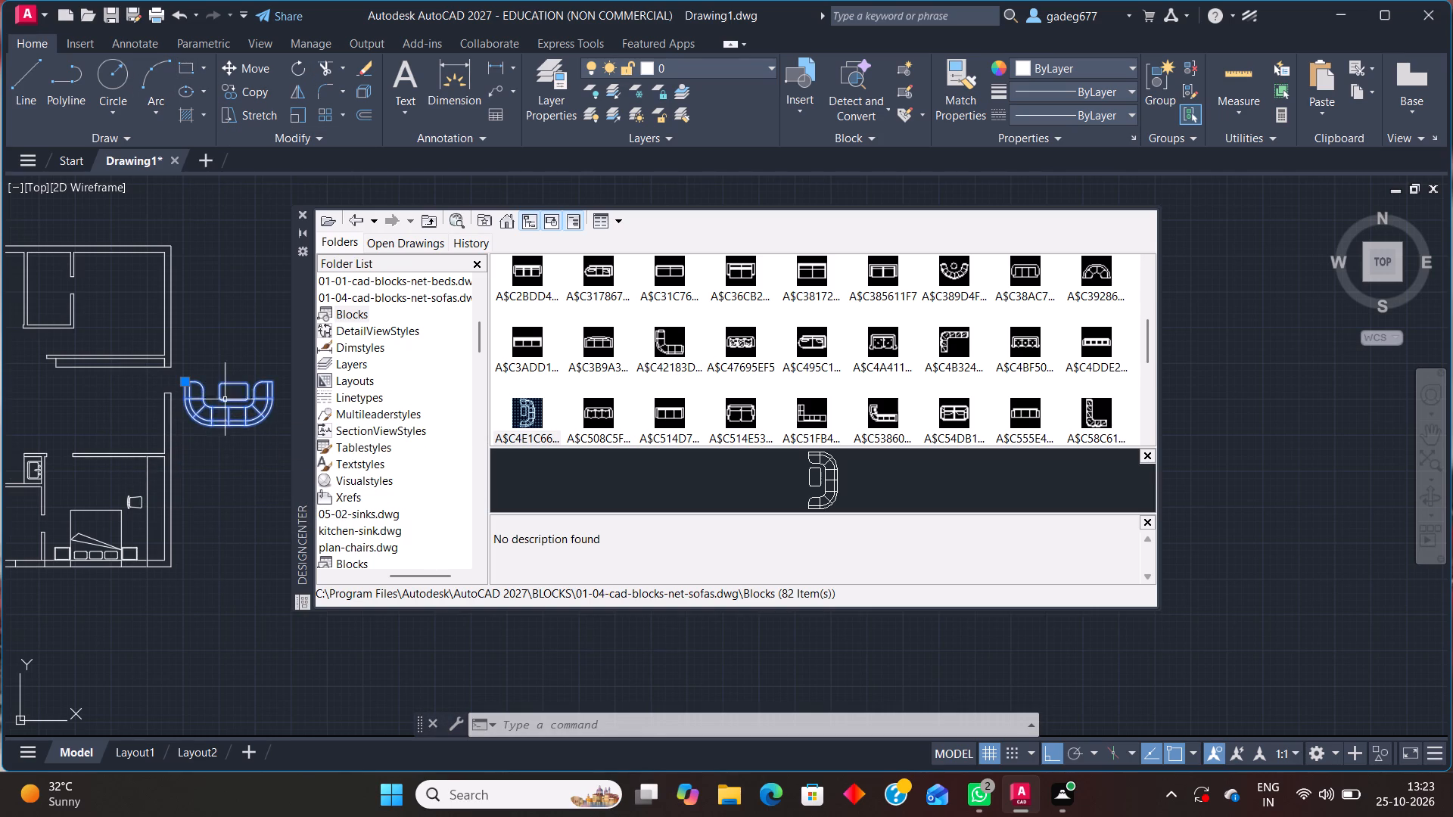
{"action": "left_click", "coordinate": [183, 381]}
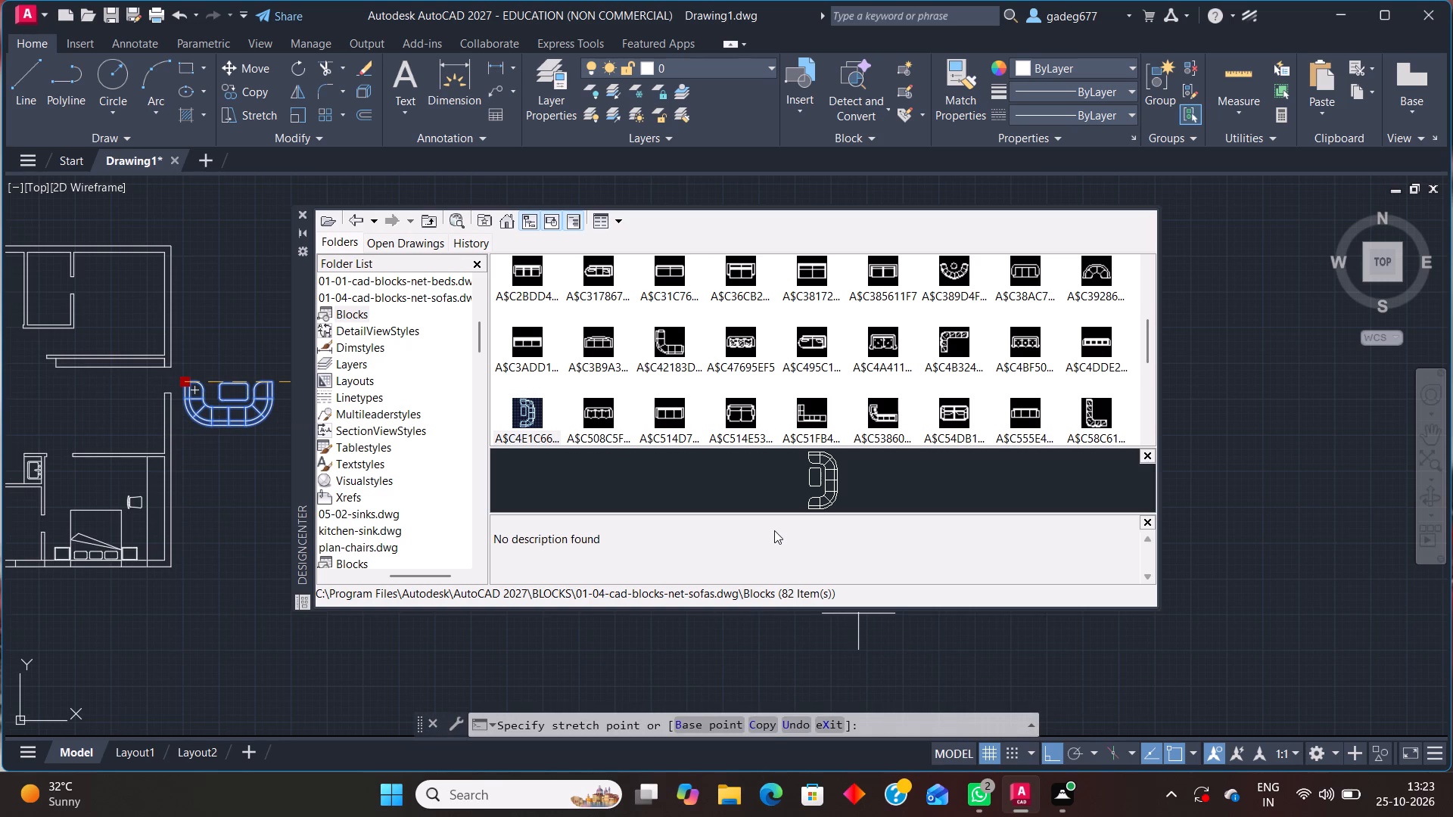
{"action": "key", "text": "F8"}
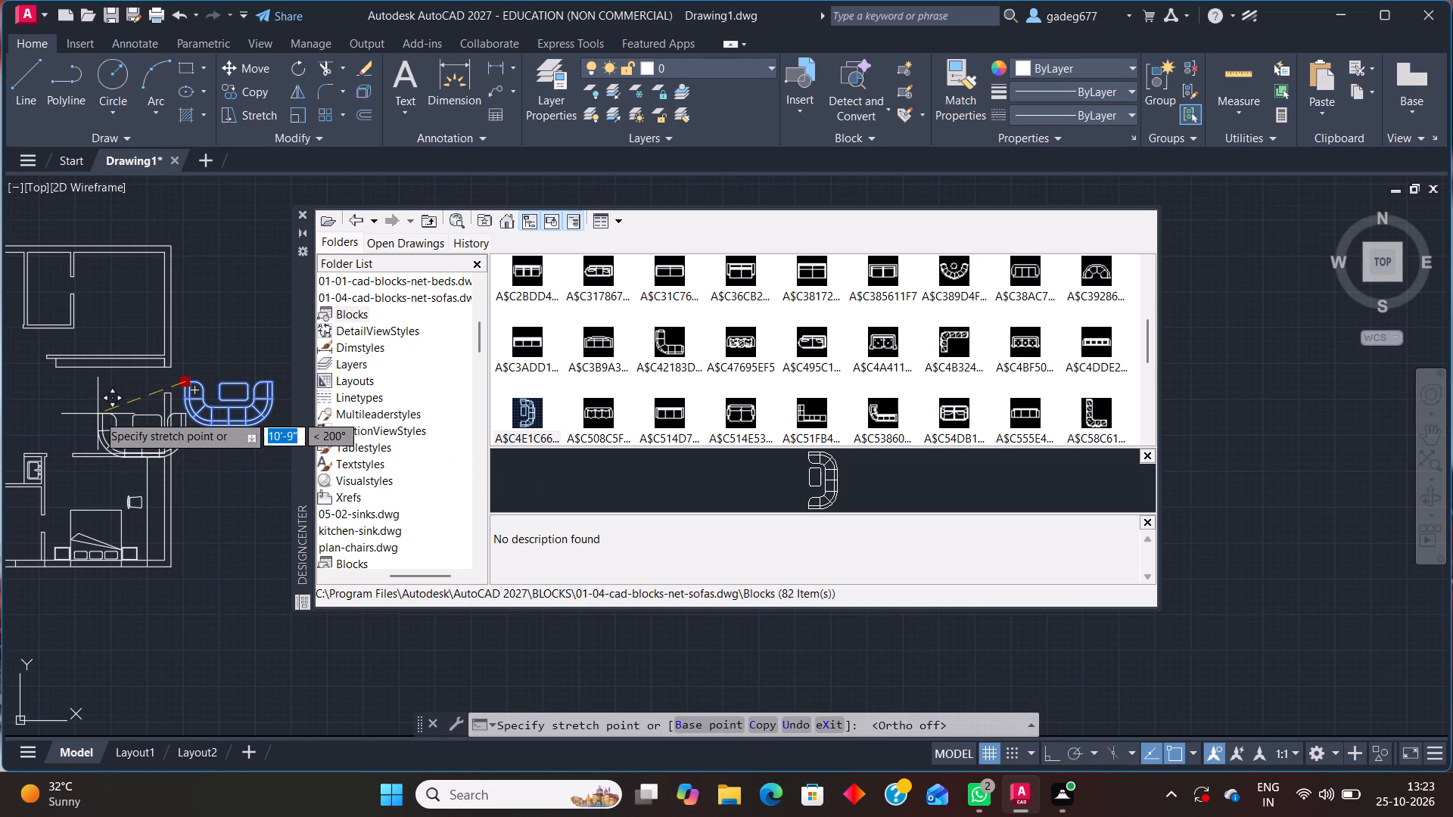
{"action": "scroll", "coordinate": [93, 409], "scroll_direction": "up", "scroll_amount": 3}
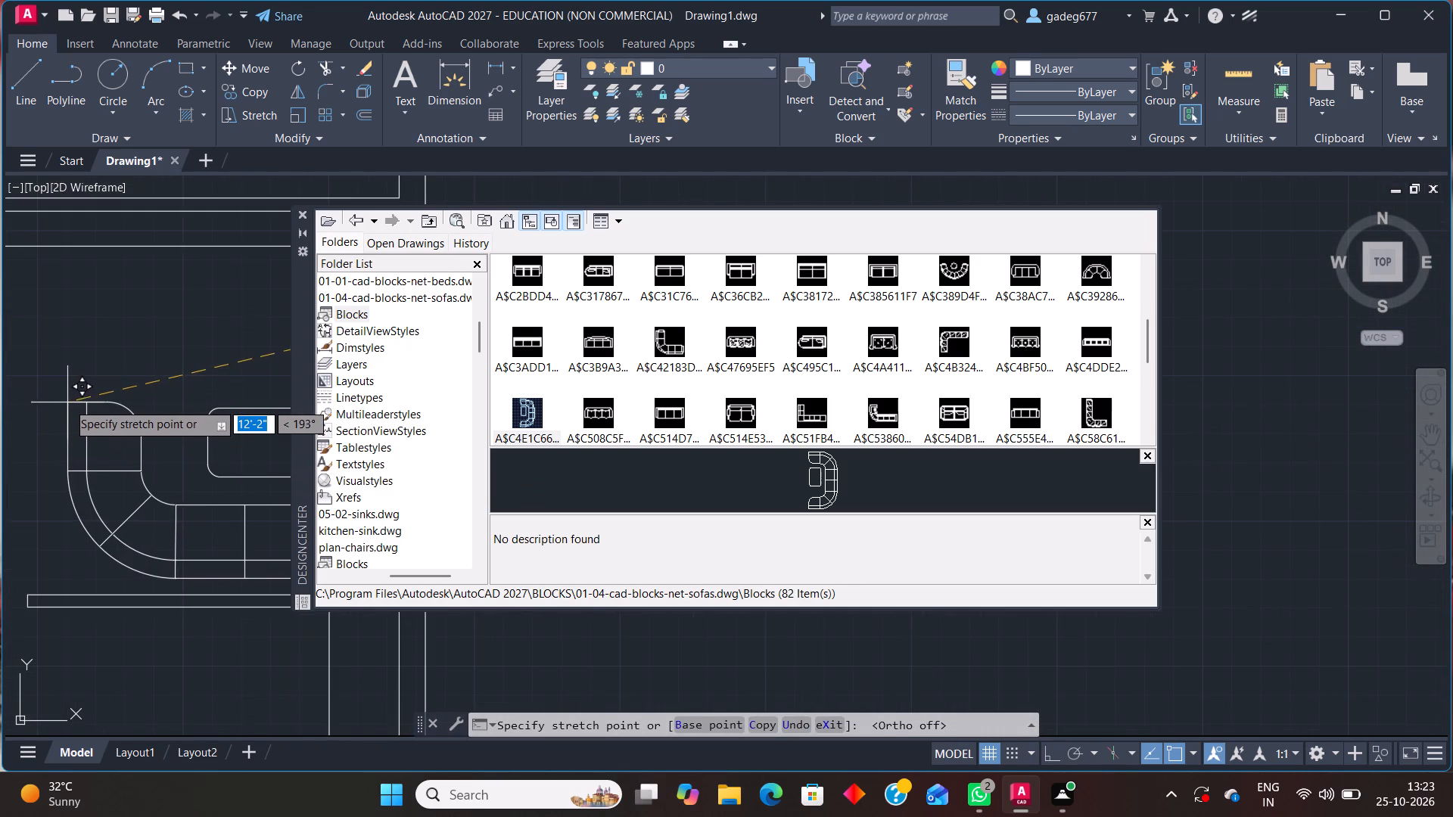
{"action": "scroll", "coordinate": [67, 402], "scroll_direction": "down", "scroll_amount": 1}
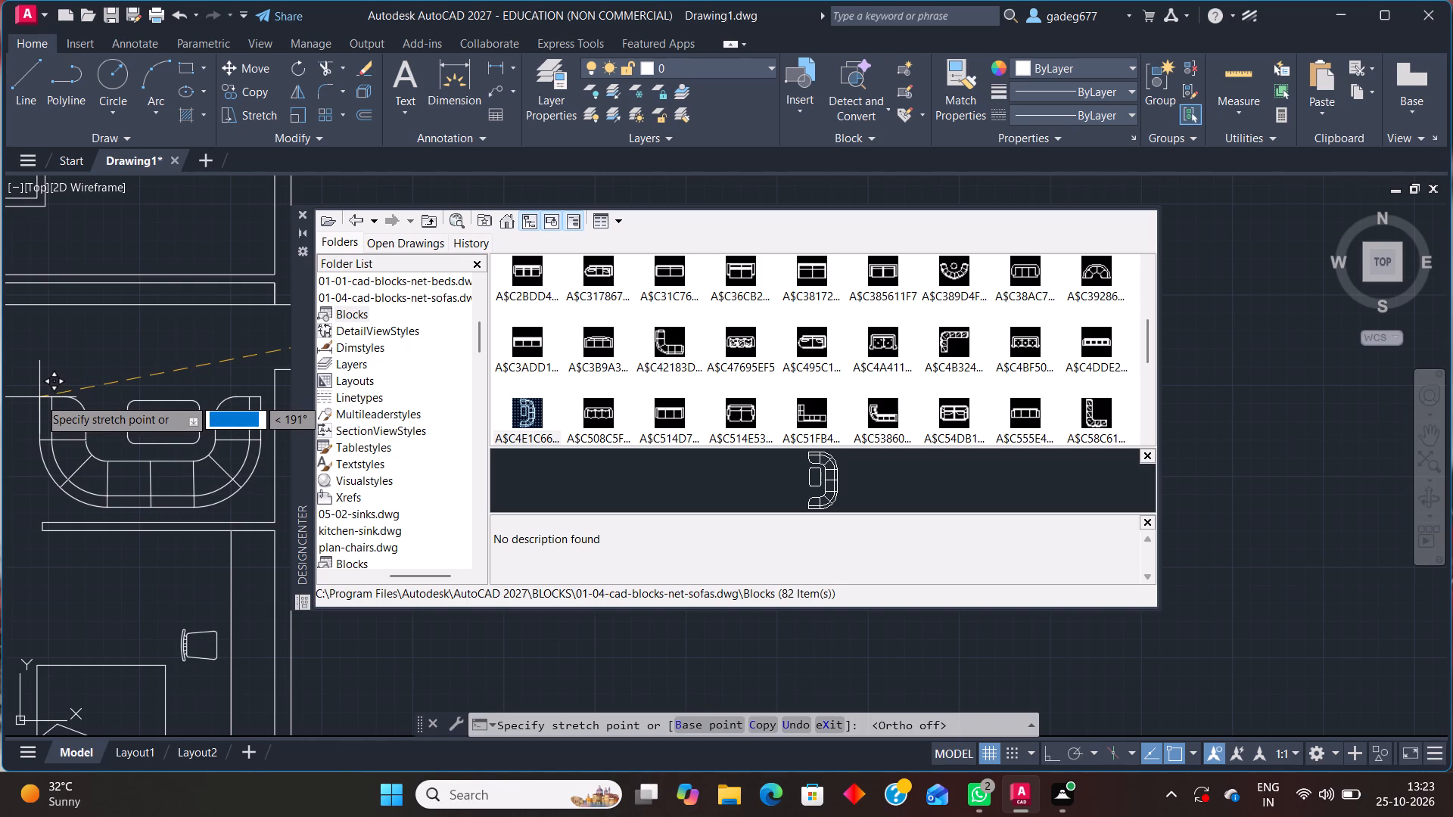
{"action": "left_click", "coordinate": [39, 398]}
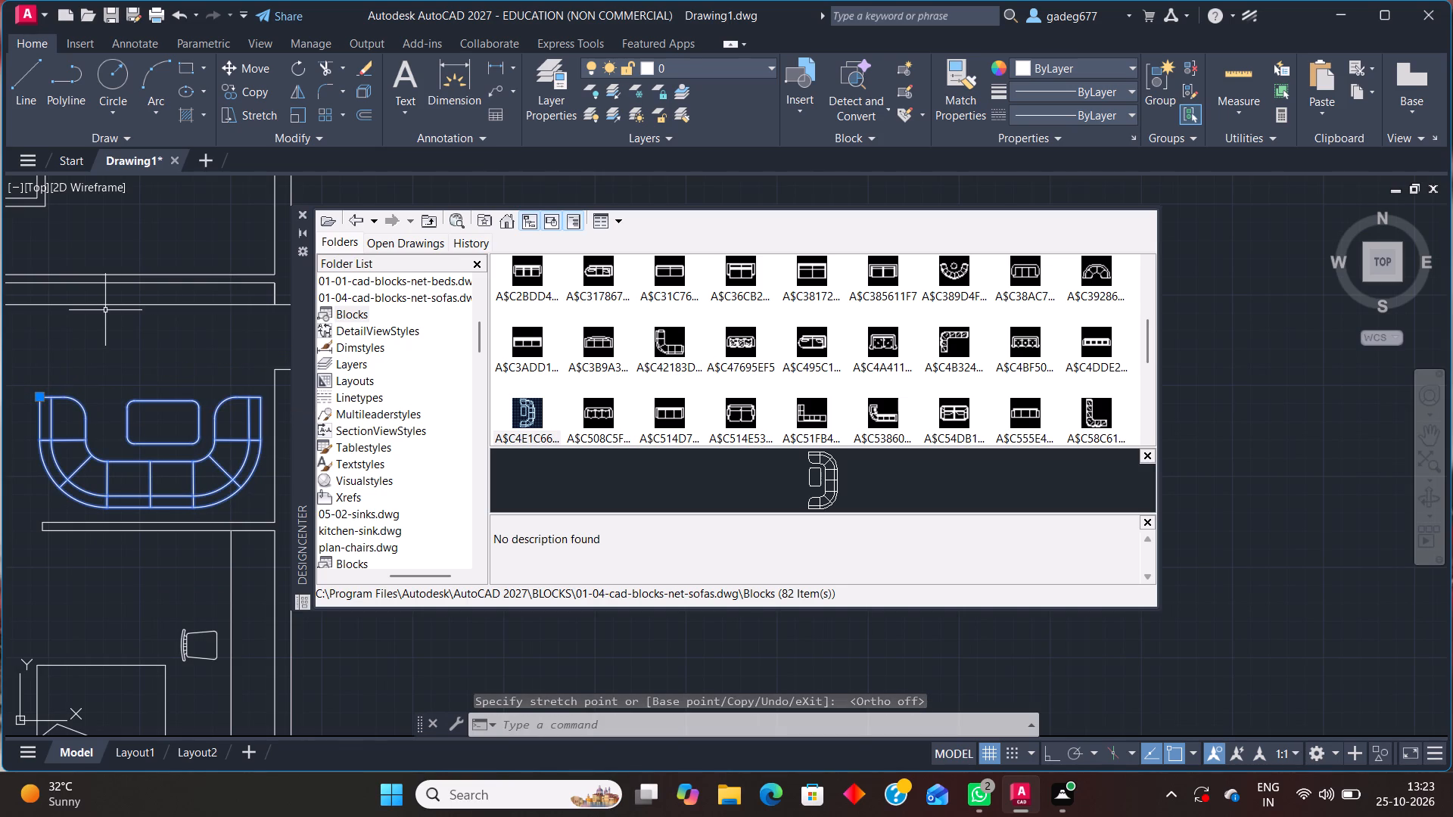
Open the Blocks collection of t-tables.dwg in DesignCenter.
{"action": "scroll", "coordinate": [101, 312], "scroll_direction": "down", "scroll_amount": 2}
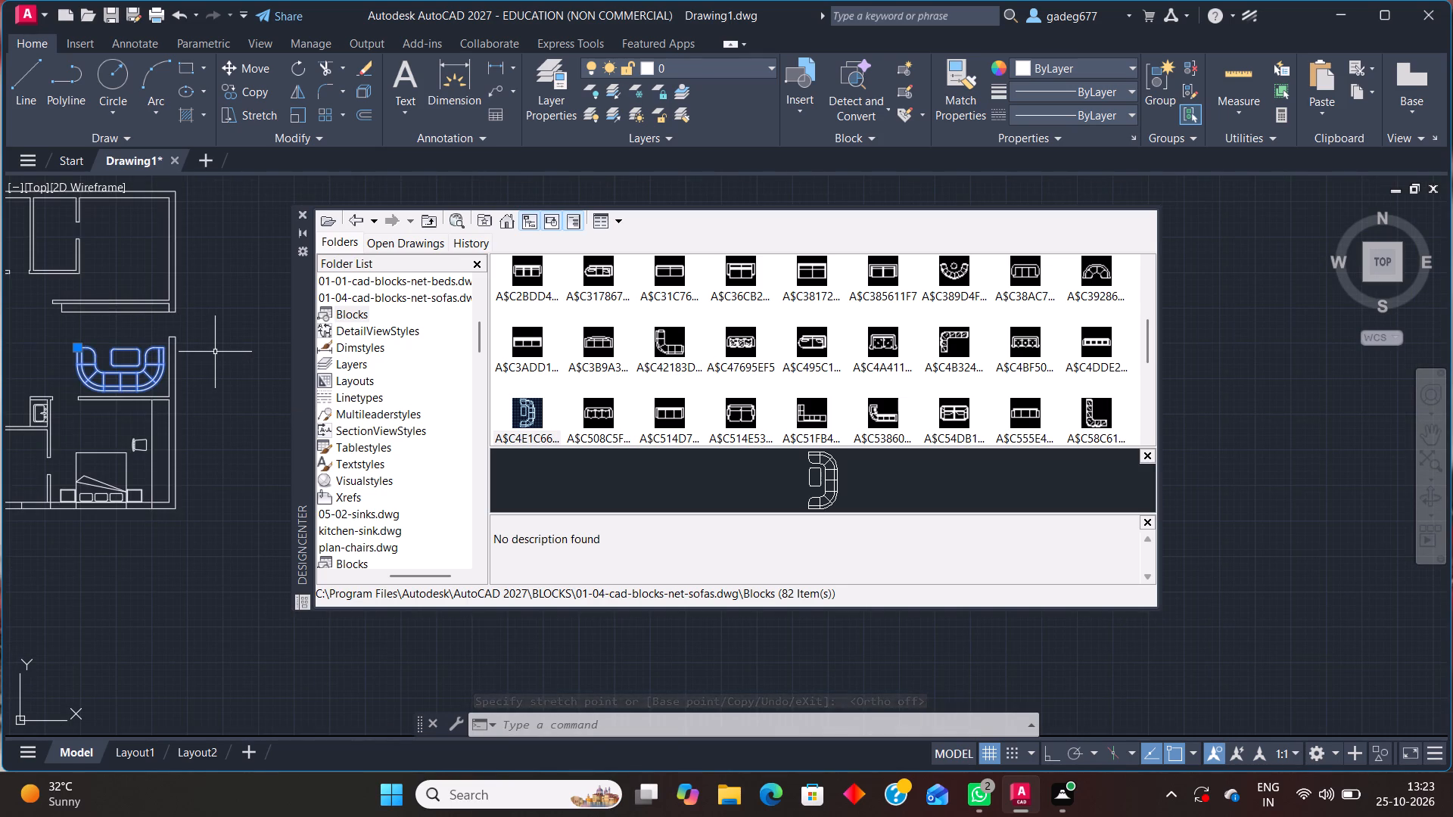
{"action": "key", "text": "Escape"}
{"action": "middle_click_drag", "start_coordinate": [198, 368], "coordinate": [361, 352]}
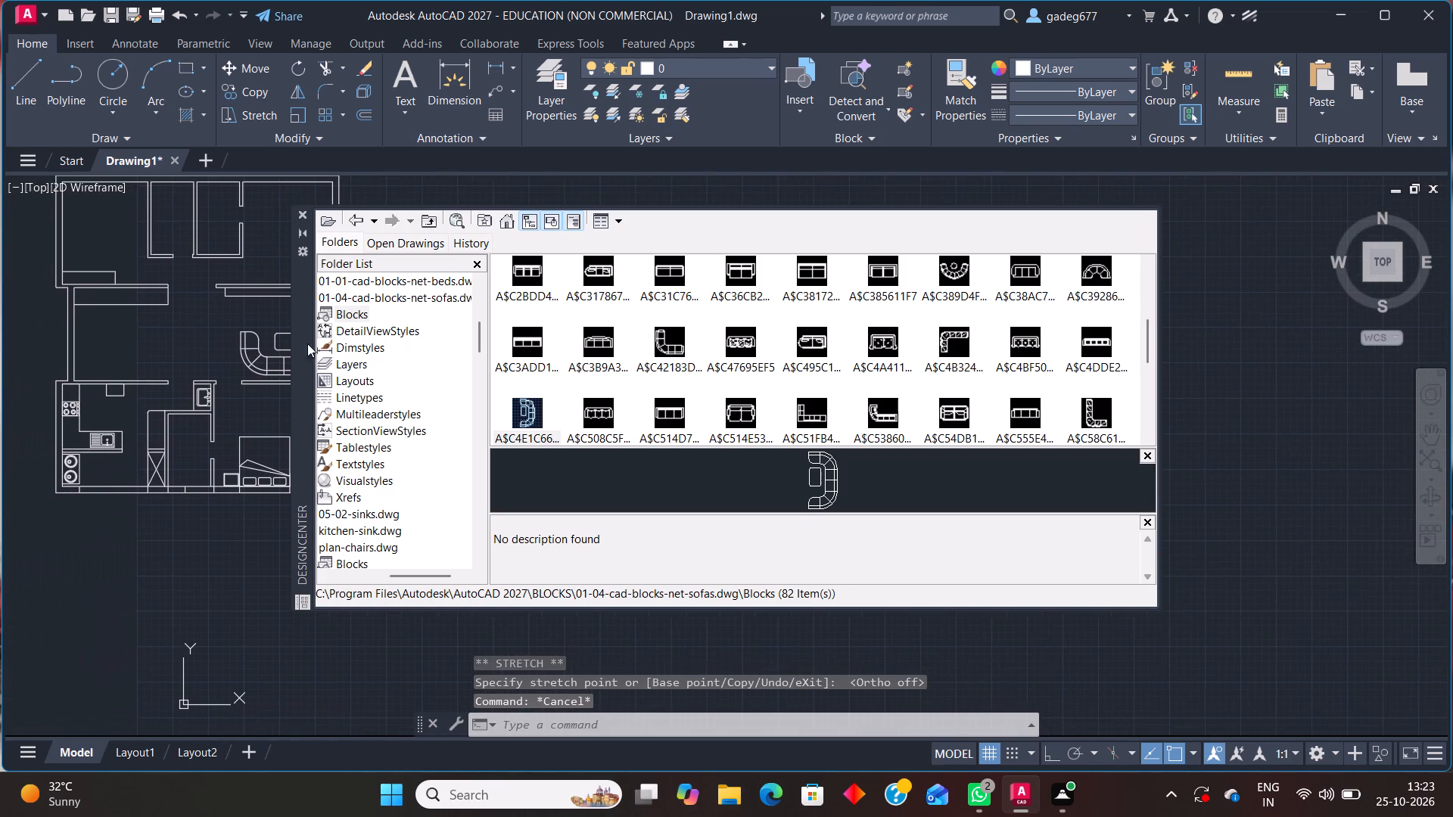
{"action": "middle_click_drag", "start_coordinate": [184, 333], "coordinate": [239, 357]}
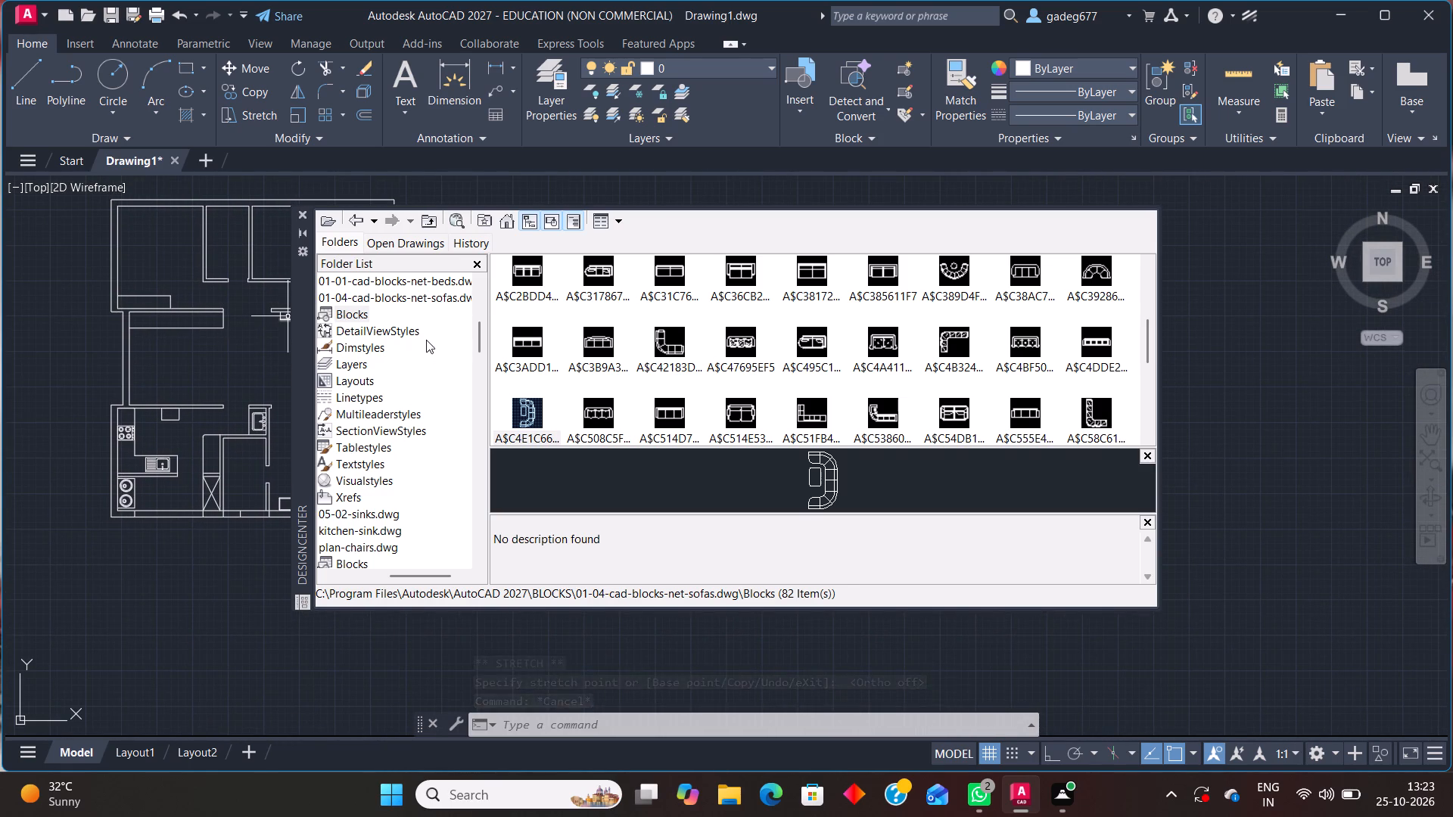
{"action": "scroll", "coordinate": [424, 336], "scroll_direction": "down", "scroll_amount": 6}
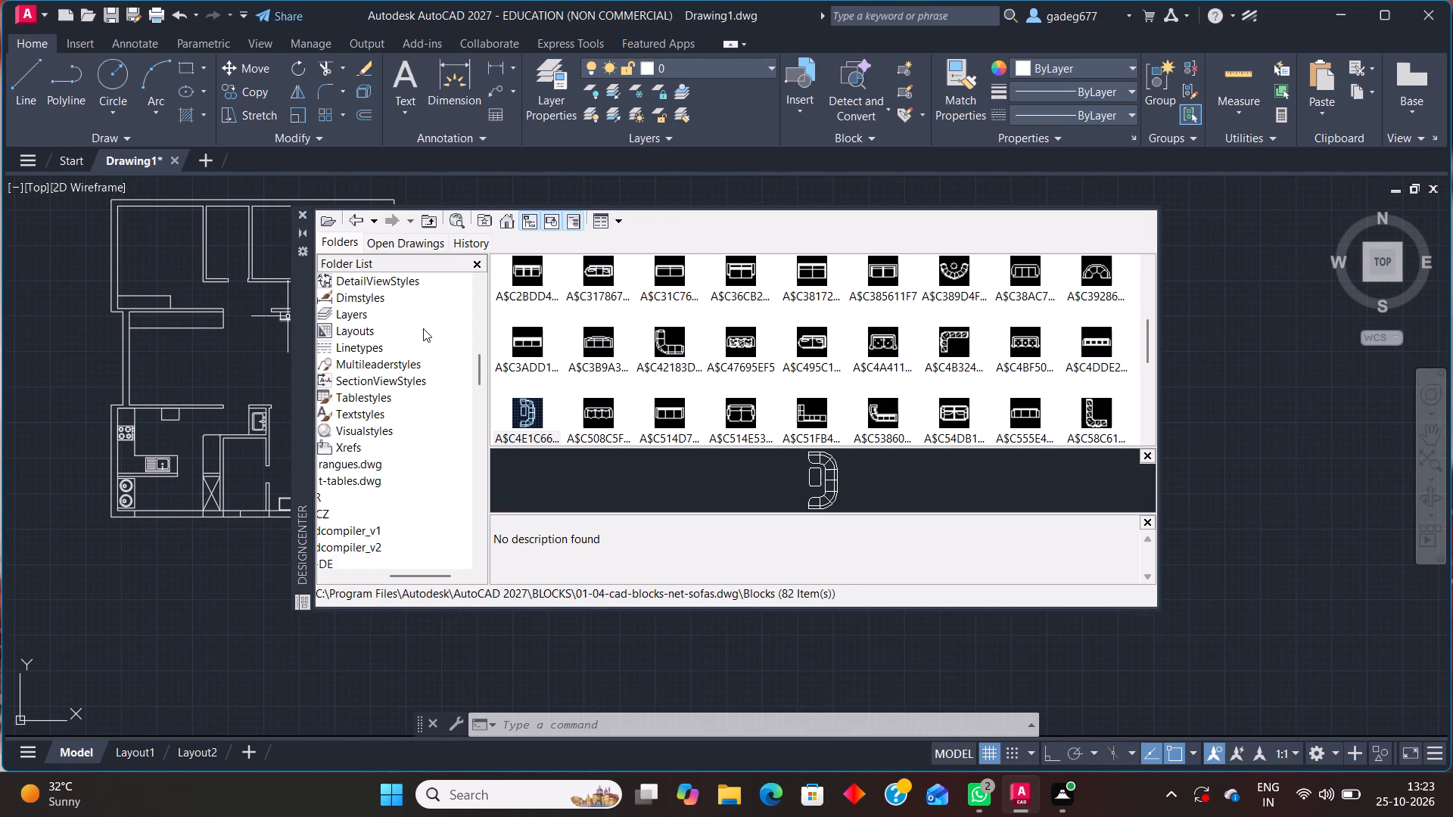
{"action": "scroll", "coordinate": [423, 328], "scroll_direction": "down", "scroll_amount": 2}
{"action": "left_click", "coordinate": [339, 376]}
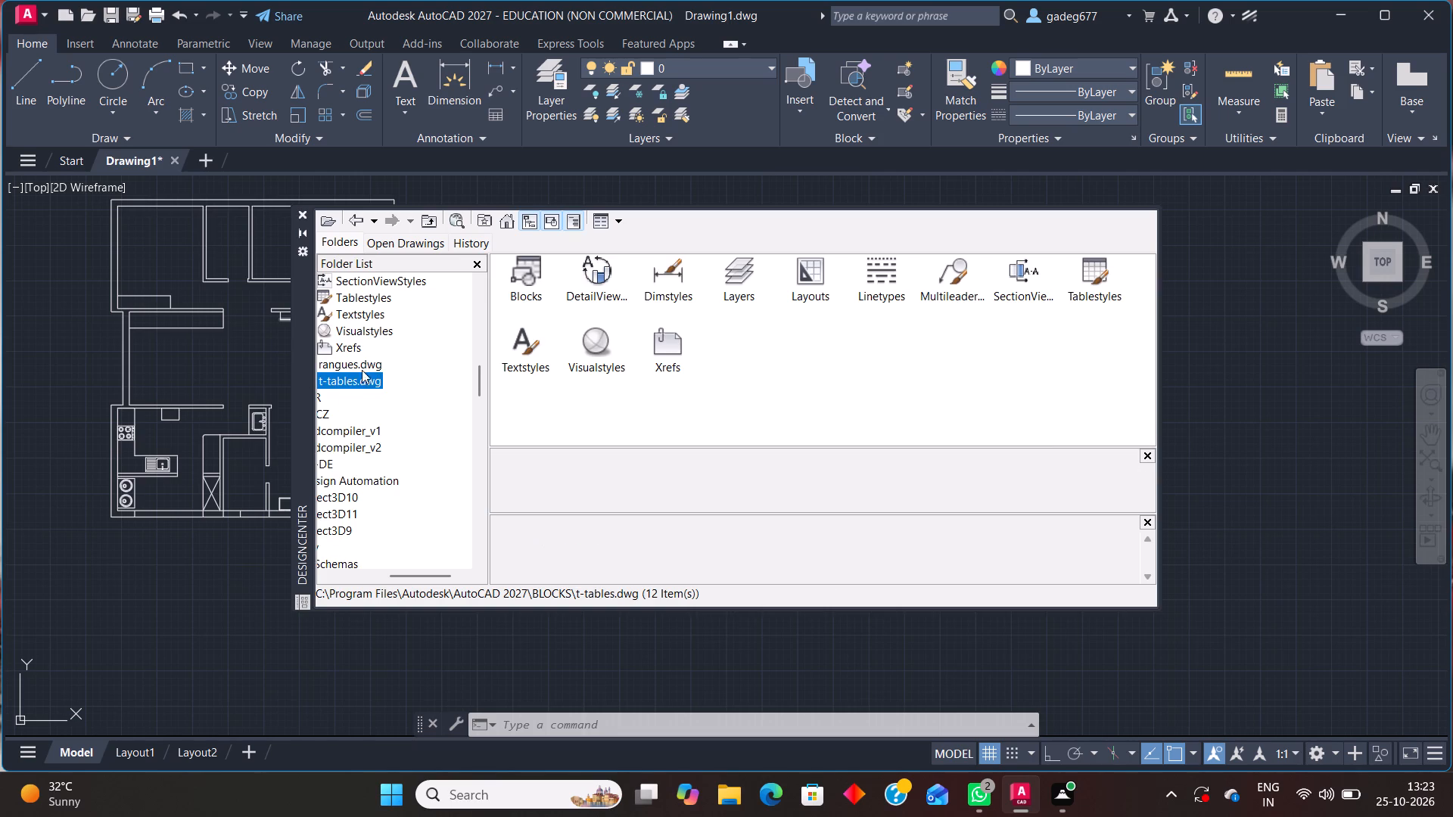
{"action": "double_click", "coordinate": [530, 286]}
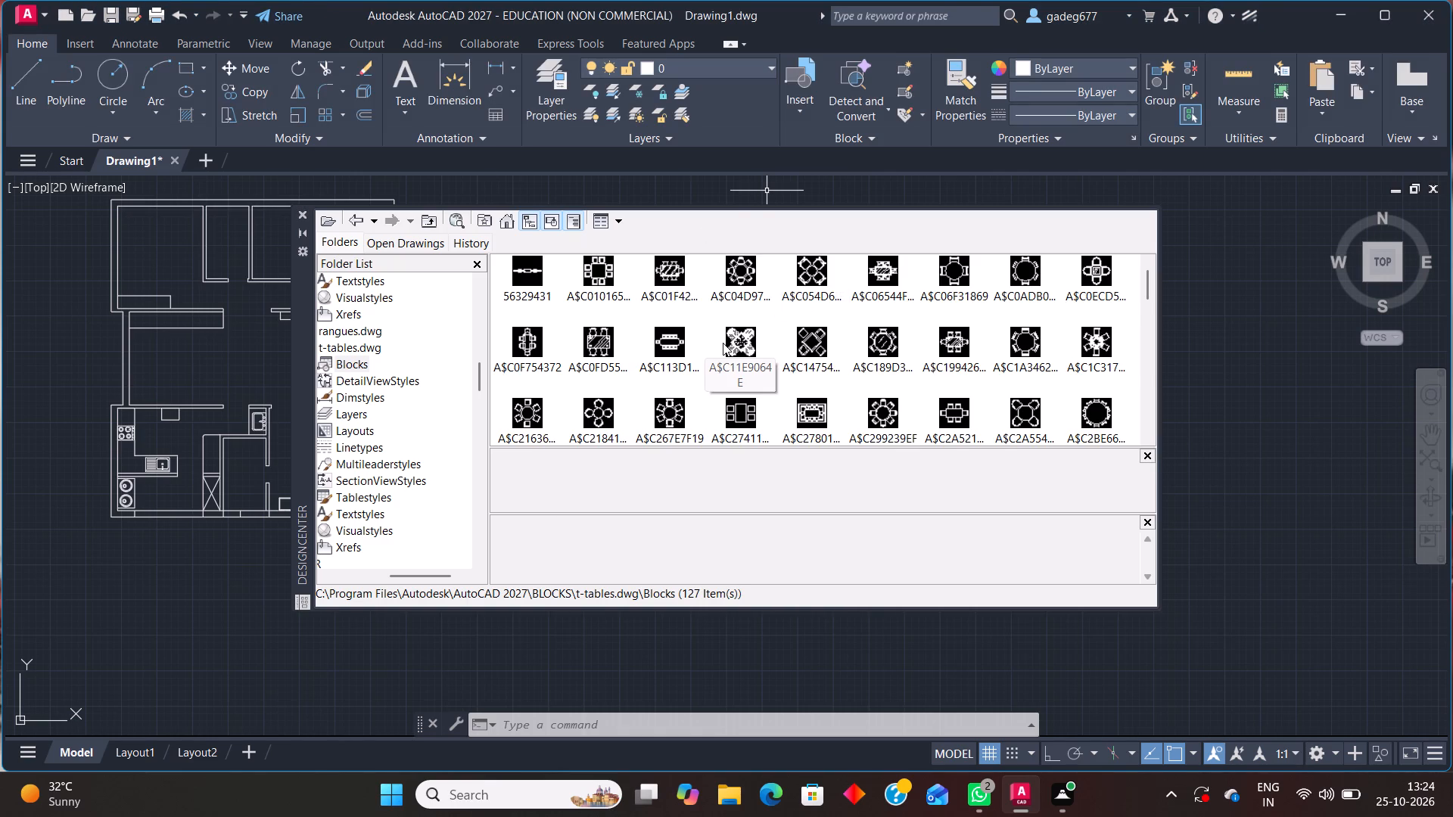
Browse the table blocks in t-tables.dwg and preview several rectangular and oval dining sets to compare their layouts.
{"action": "scroll", "coordinate": [723, 341], "scroll_direction": "down", "scroll_amount": 5}
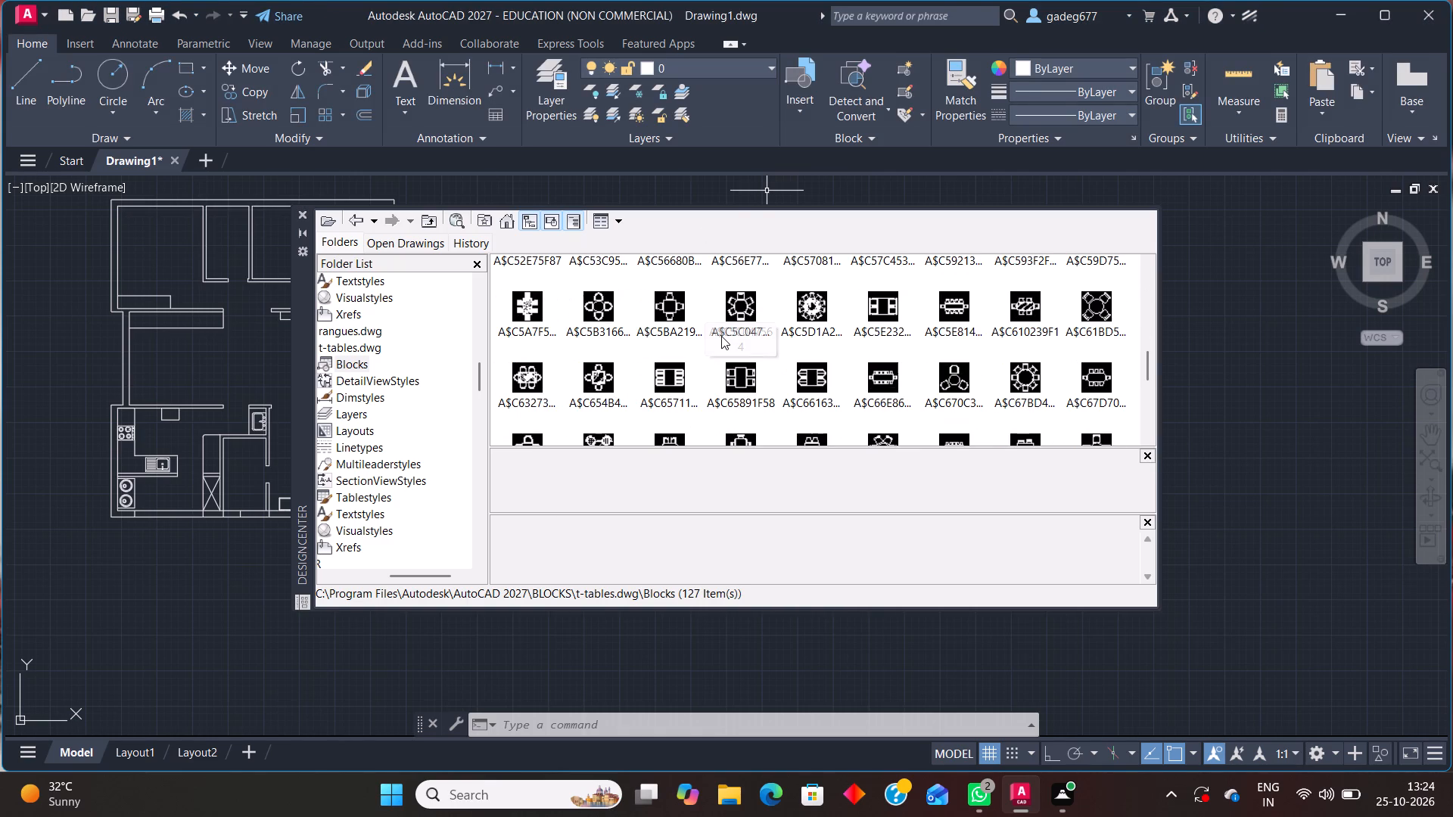
{"action": "scroll", "coordinate": [721, 336], "scroll_direction": "down", "scroll_amount": 1}
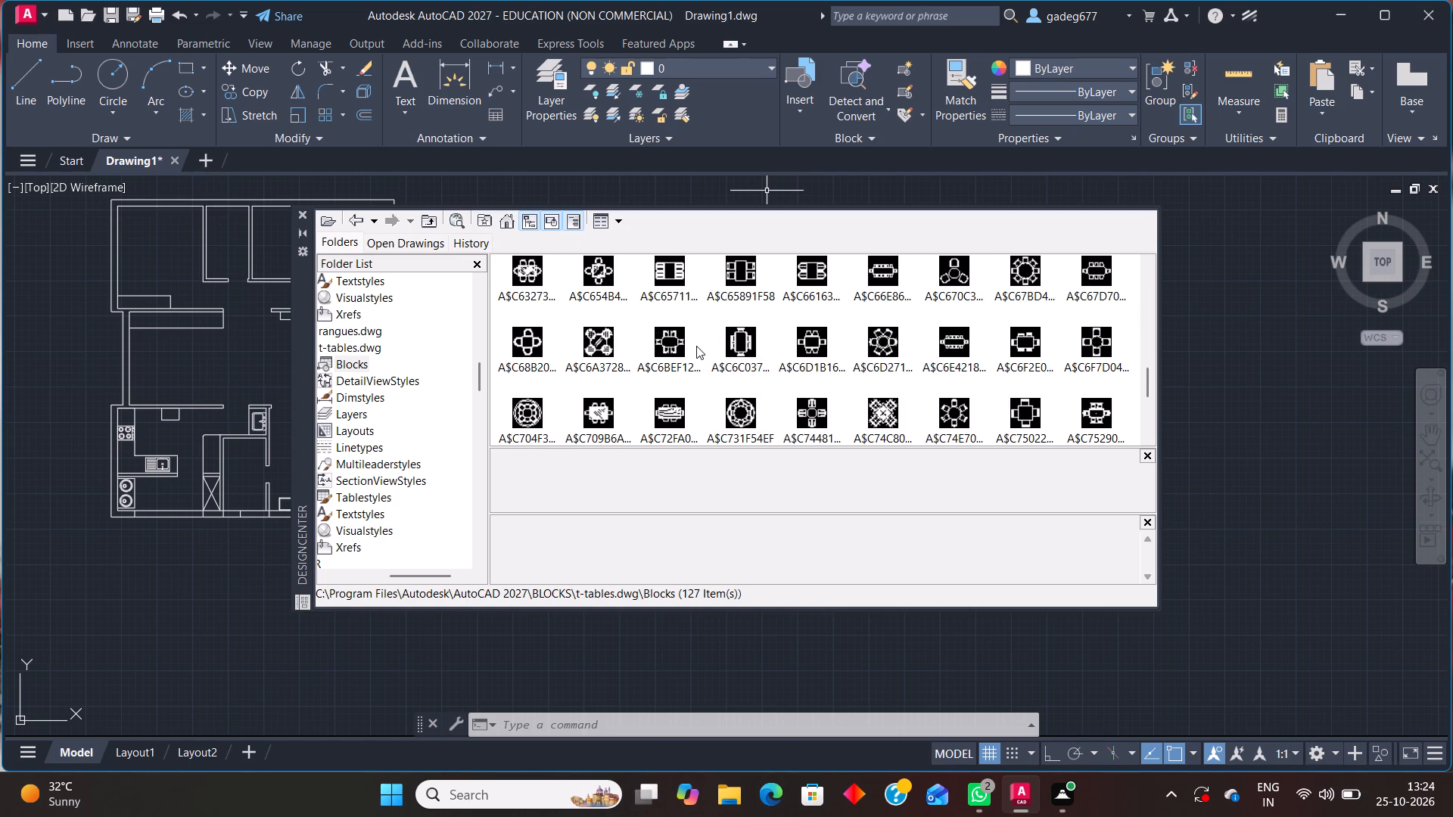
{"action": "left_click", "coordinate": [947, 349]}
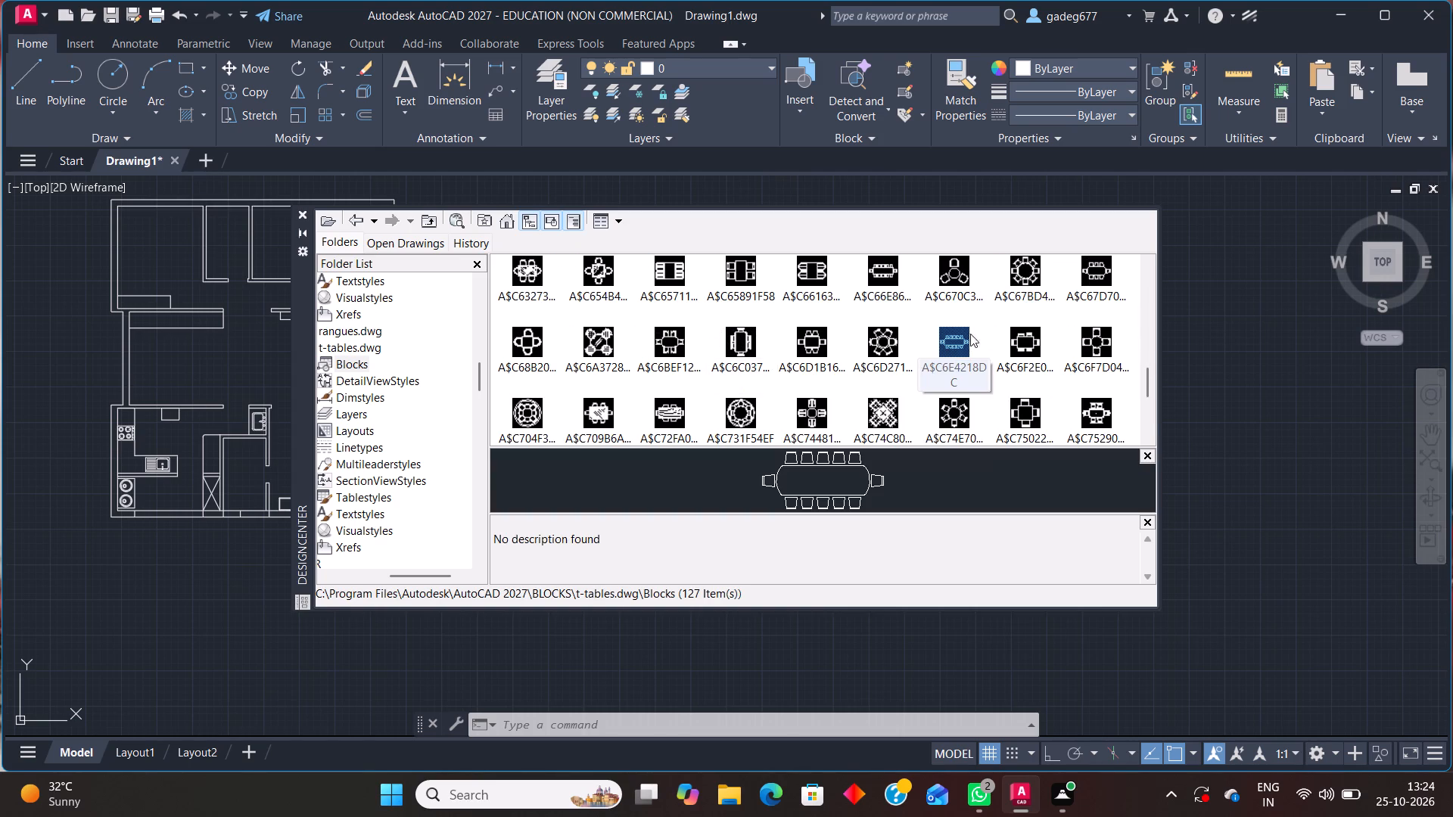
{"action": "scroll", "coordinate": [1016, 288], "scroll_direction": "up", "scroll_amount": 1}
{"action": "left_click", "coordinate": [888, 373]}
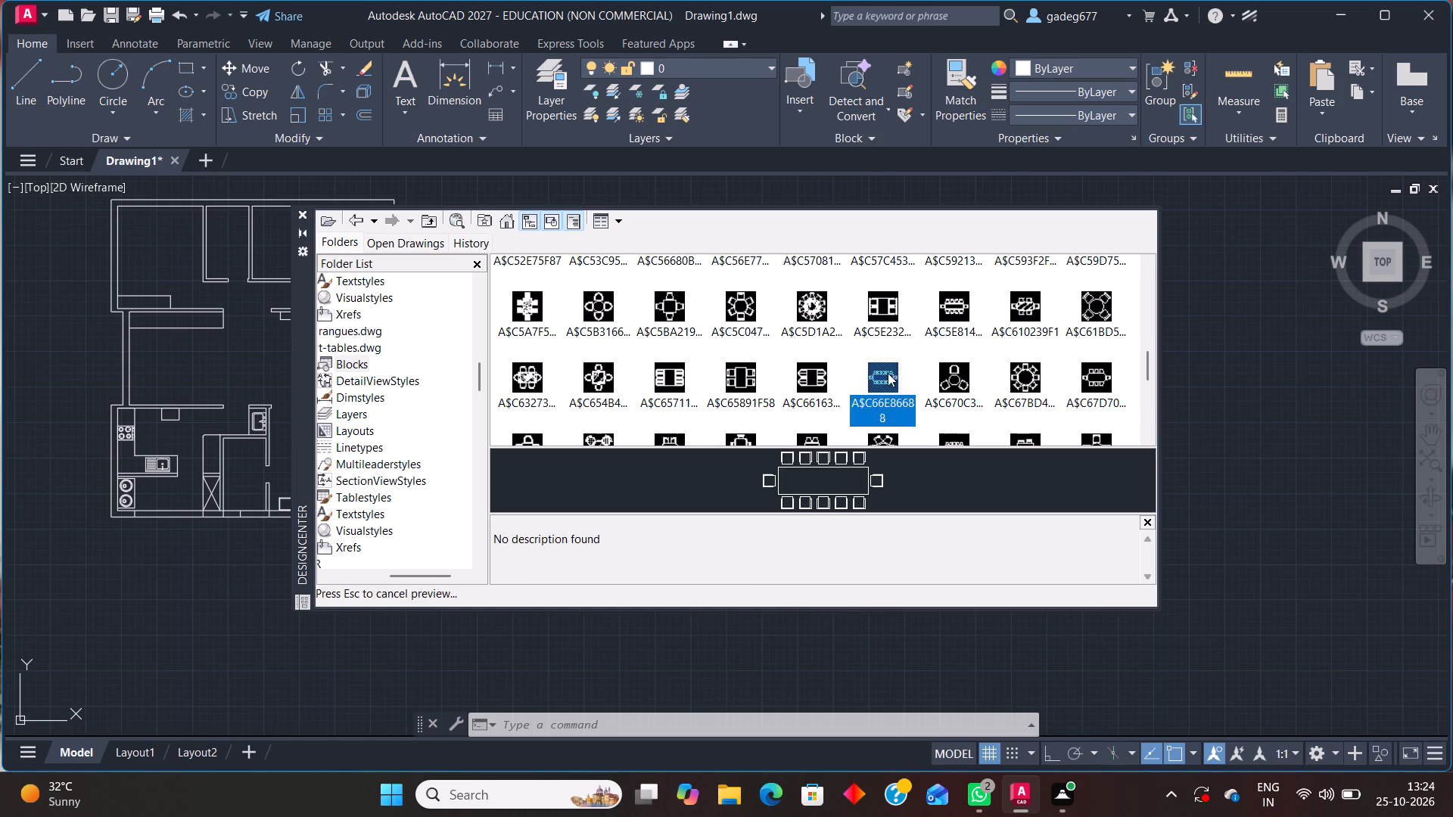
{"action": "left_click", "coordinate": [817, 374]}
{"action": "left_click", "coordinate": [739, 378]}
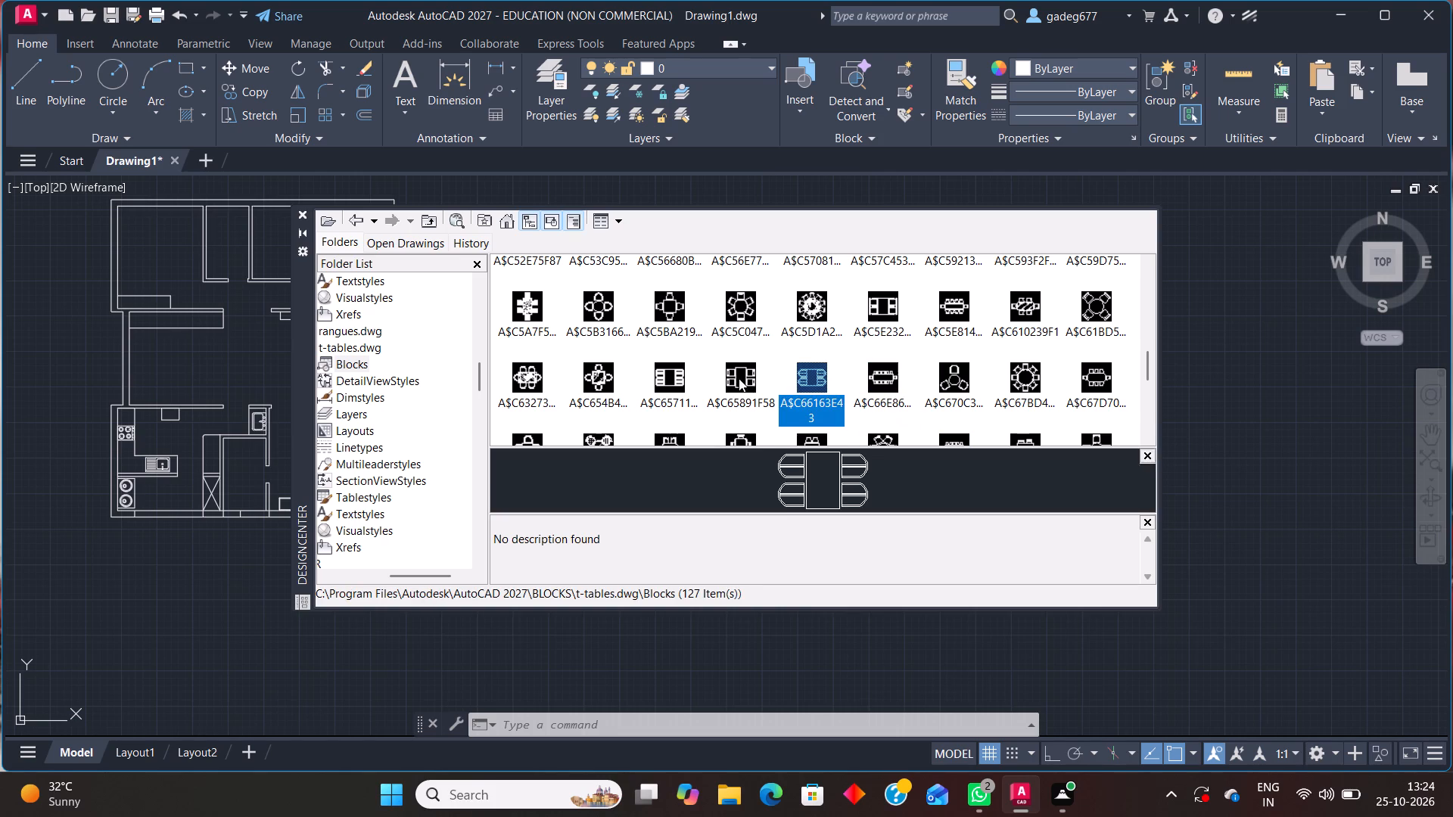
{"action": "left_click", "coordinate": [670, 377]}
{"action": "left_click", "coordinate": [593, 365]}
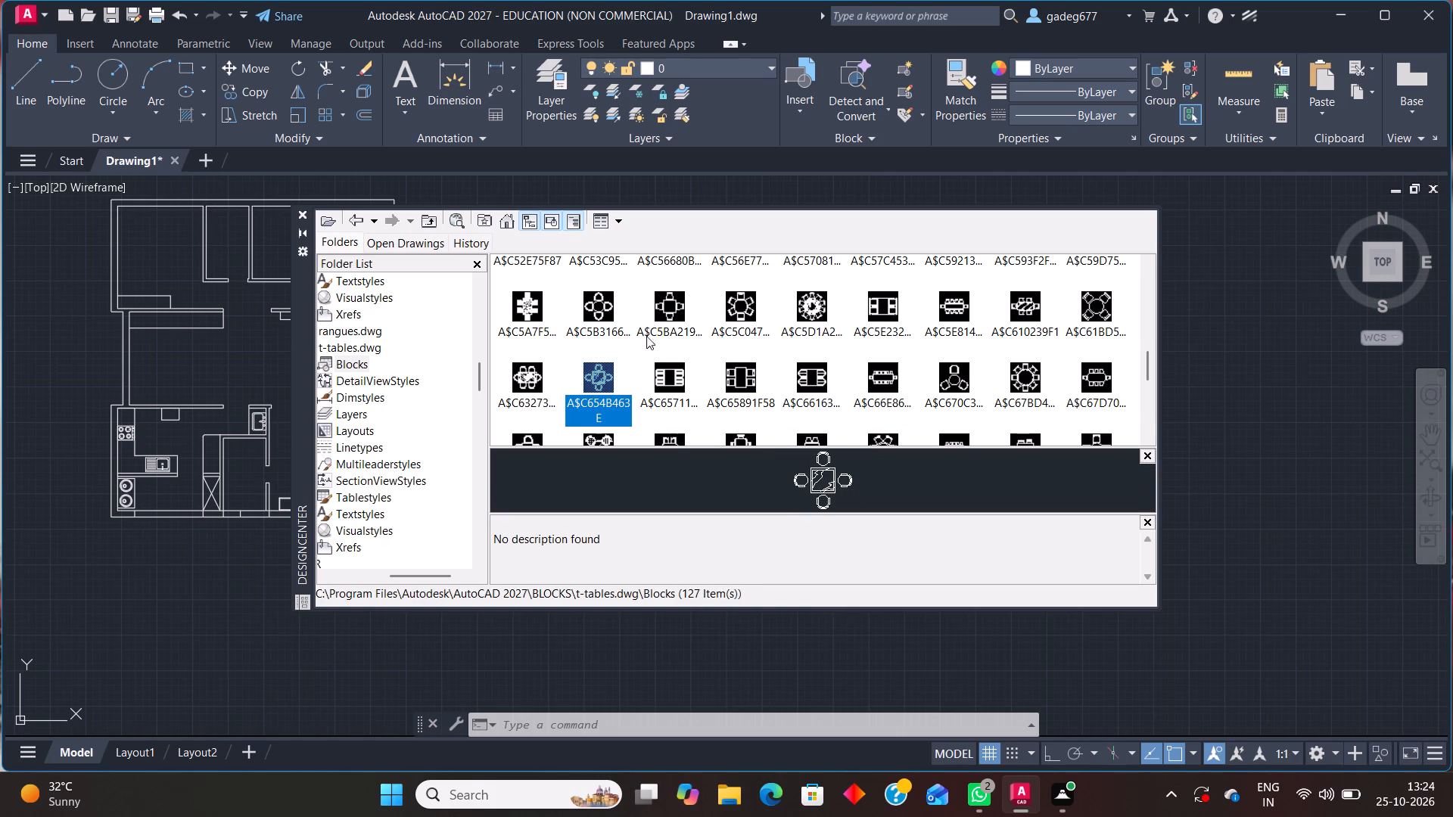
{"action": "left_click", "coordinate": [803, 308]}
{"action": "left_click", "coordinate": [883, 296]}
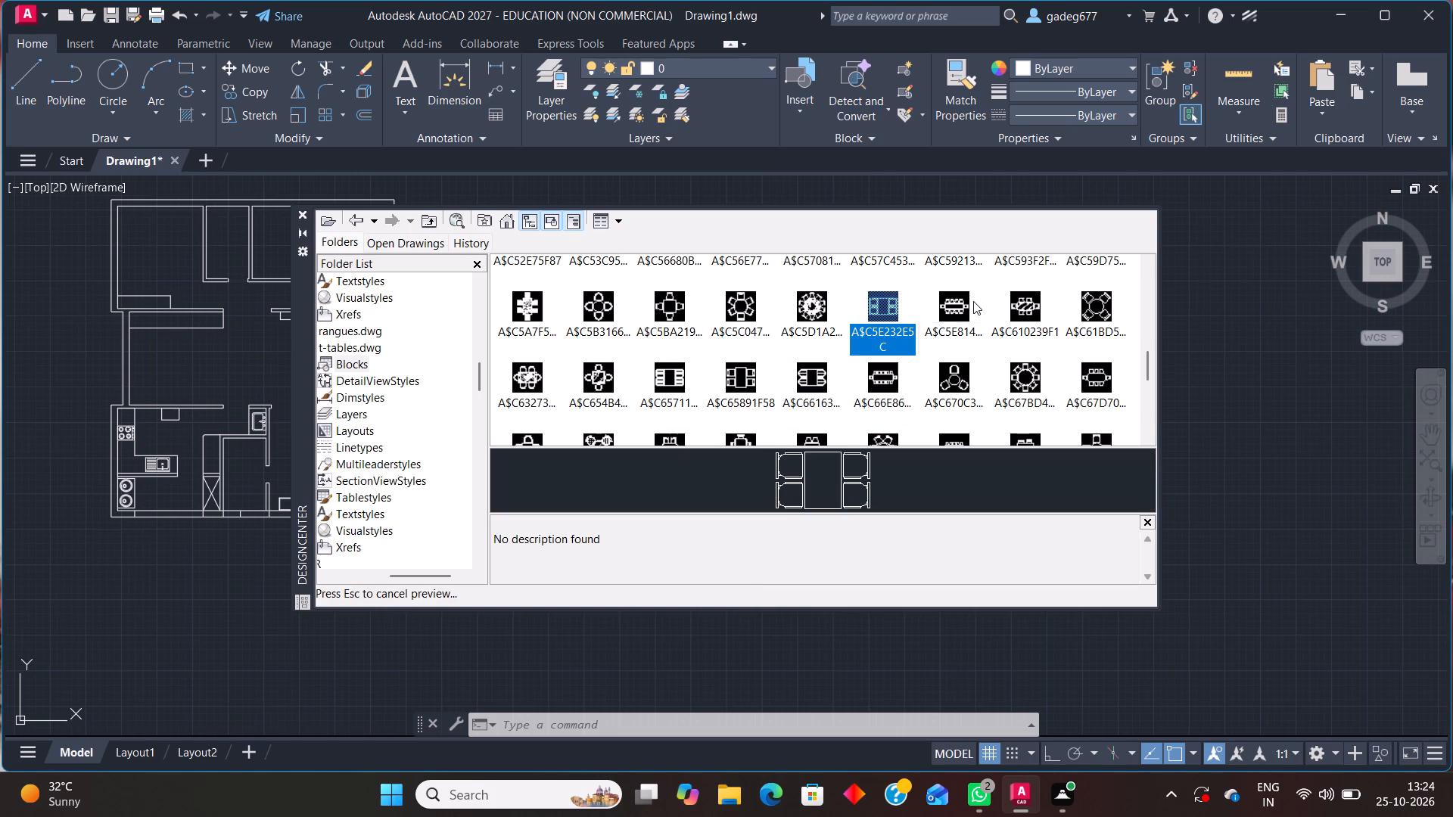
{"action": "left_click", "coordinate": [973, 301]}
{"action": "left_click", "coordinate": [1012, 295]}
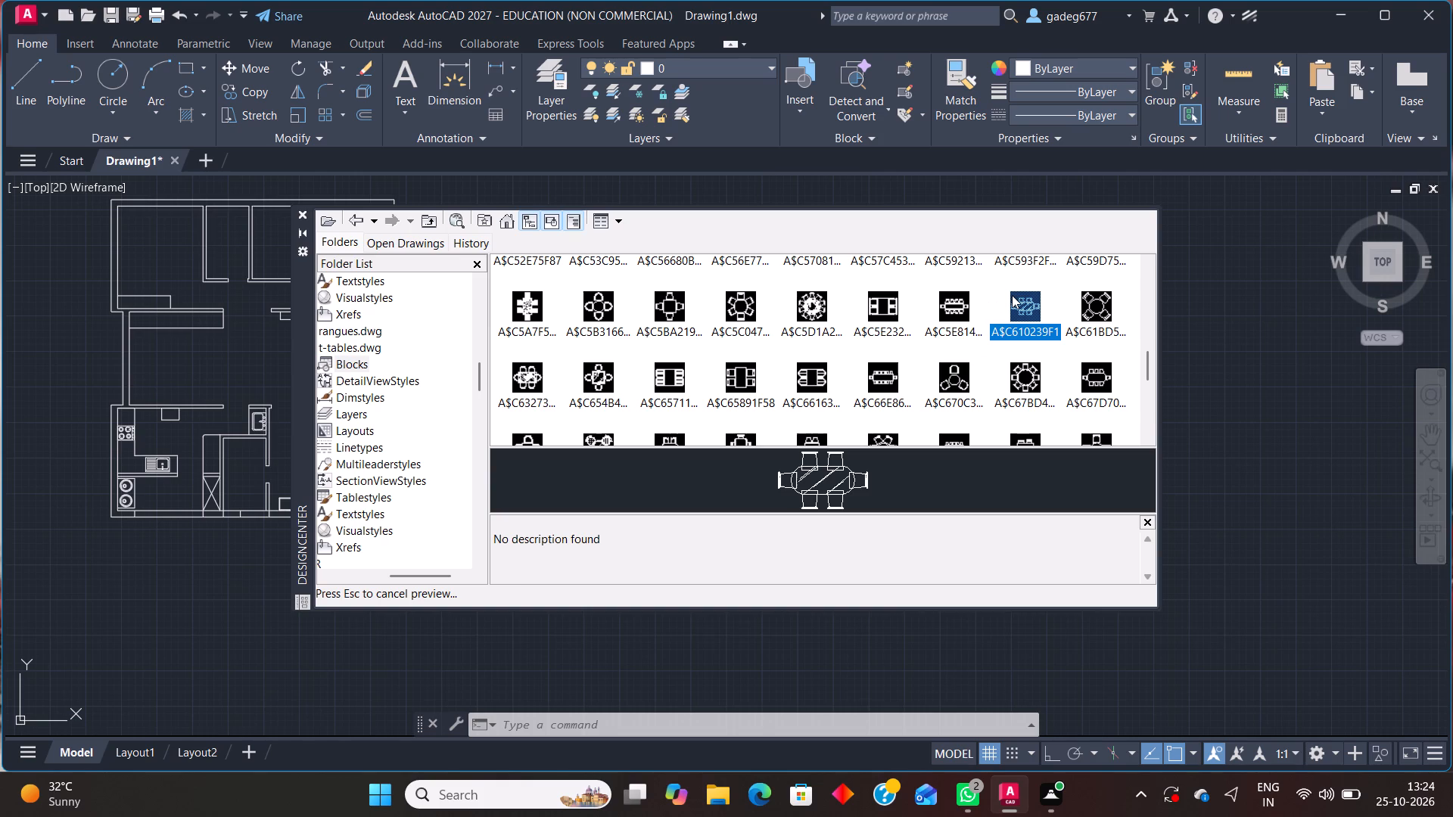
Insert dining table block A$C5E814E7E at scale 1 in the open area west of the curved sofa, north of the washbasin.
{"action": "left_click", "coordinate": [956, 309]}
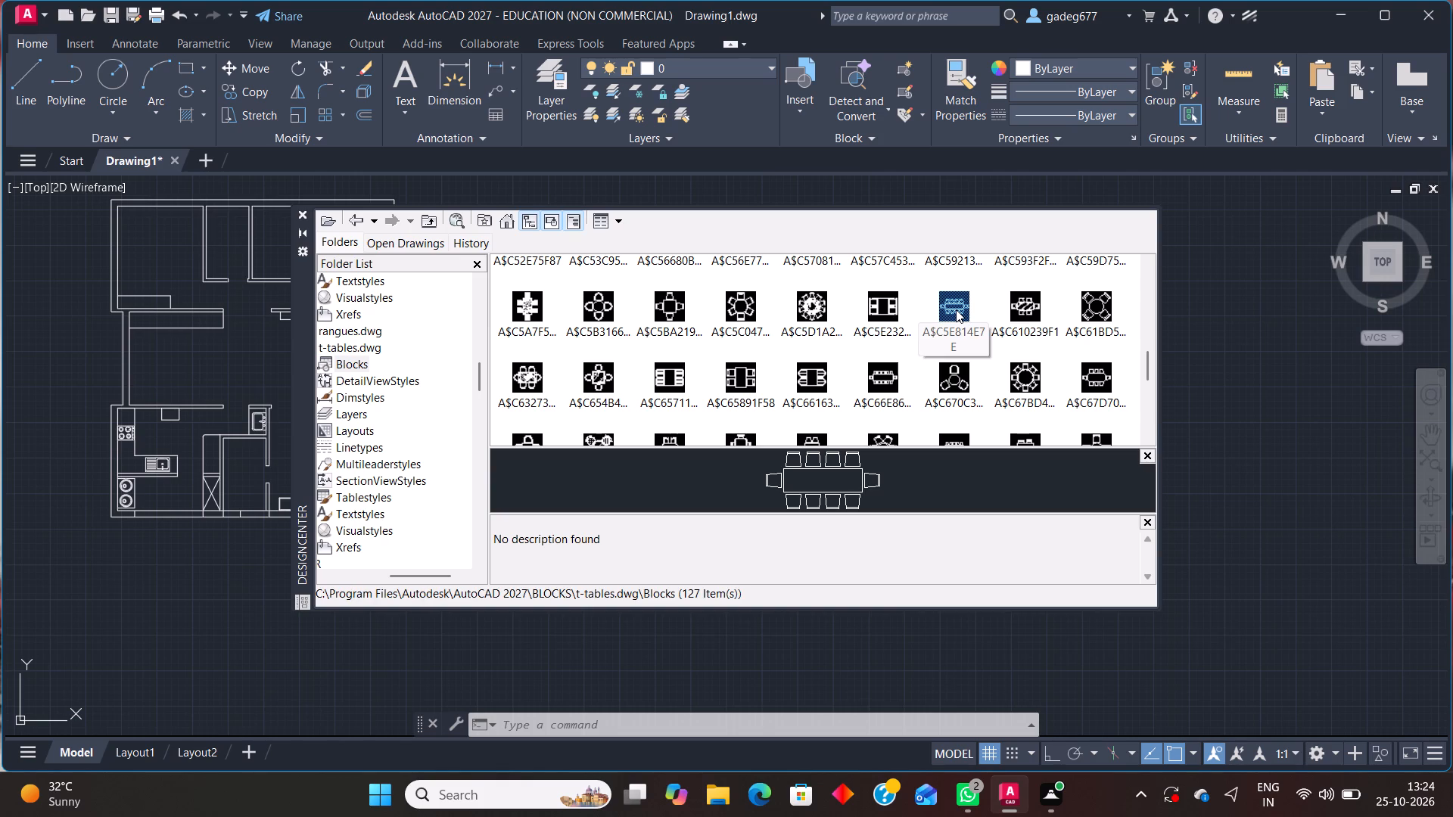
{"action": "double_click", "coordinate": [956, 309]}
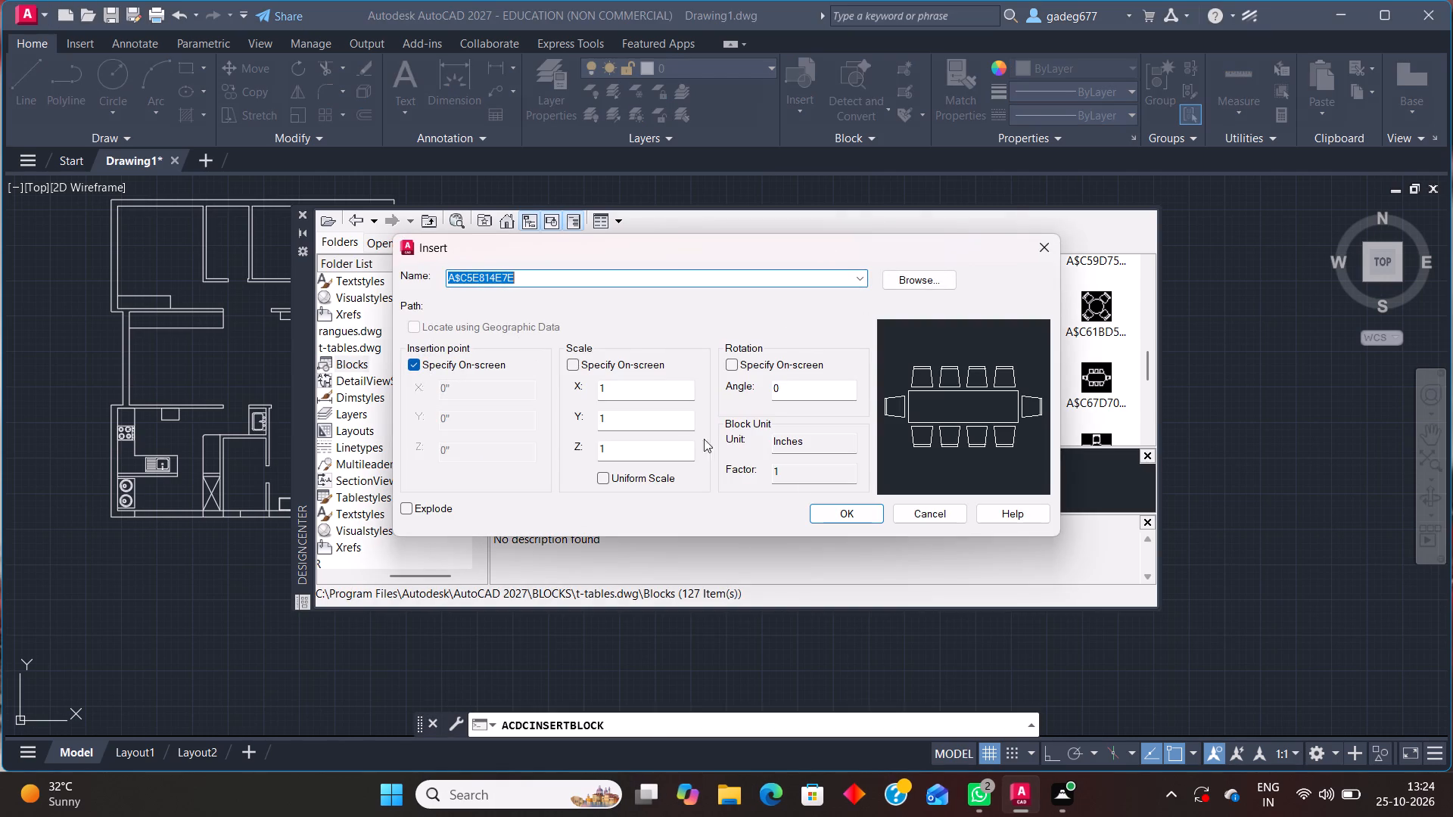
{"action": "left_click", "coordinate": [869, 515]}
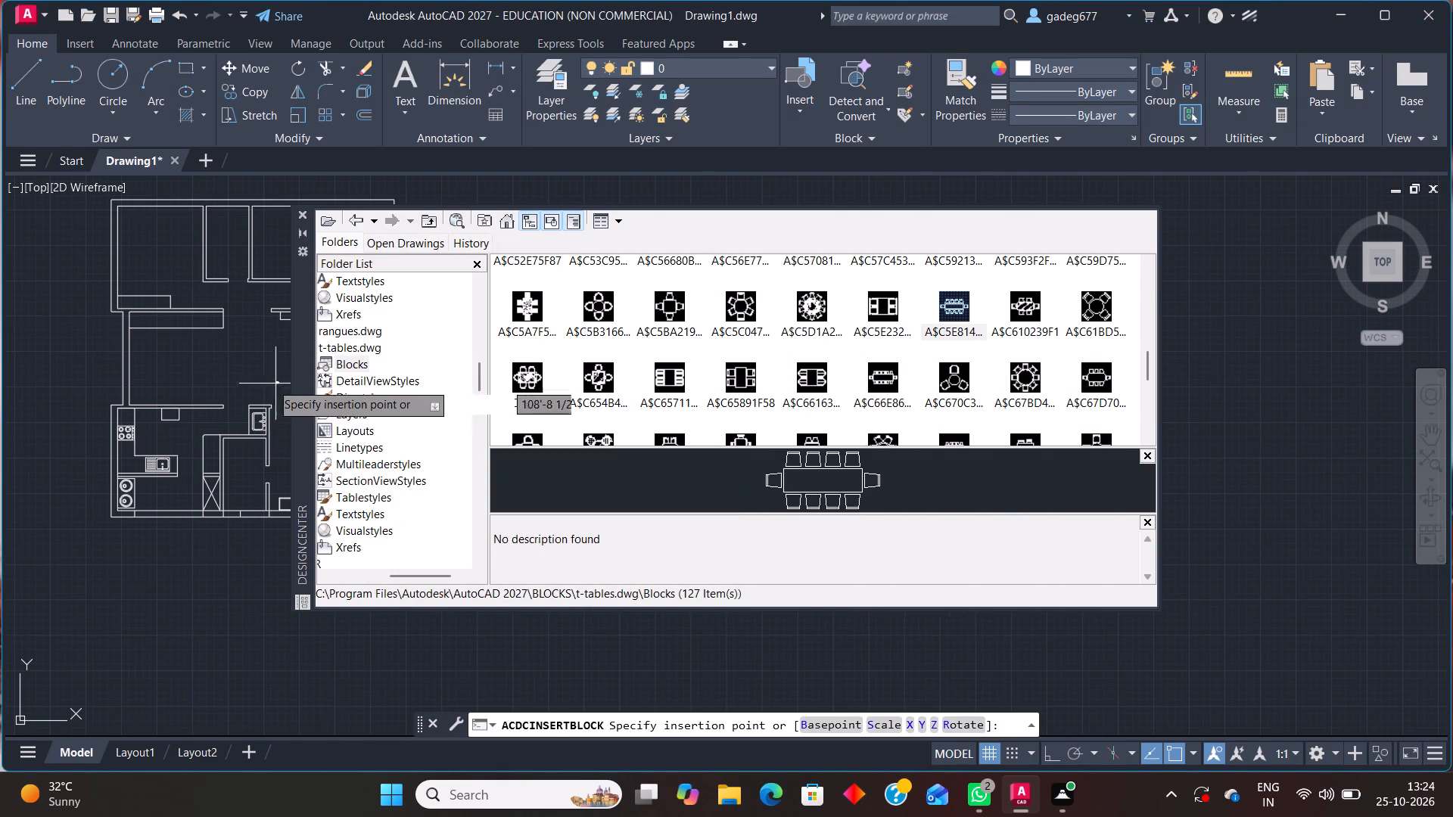
{"action": "left_click", "coordinate": [274, 375]}
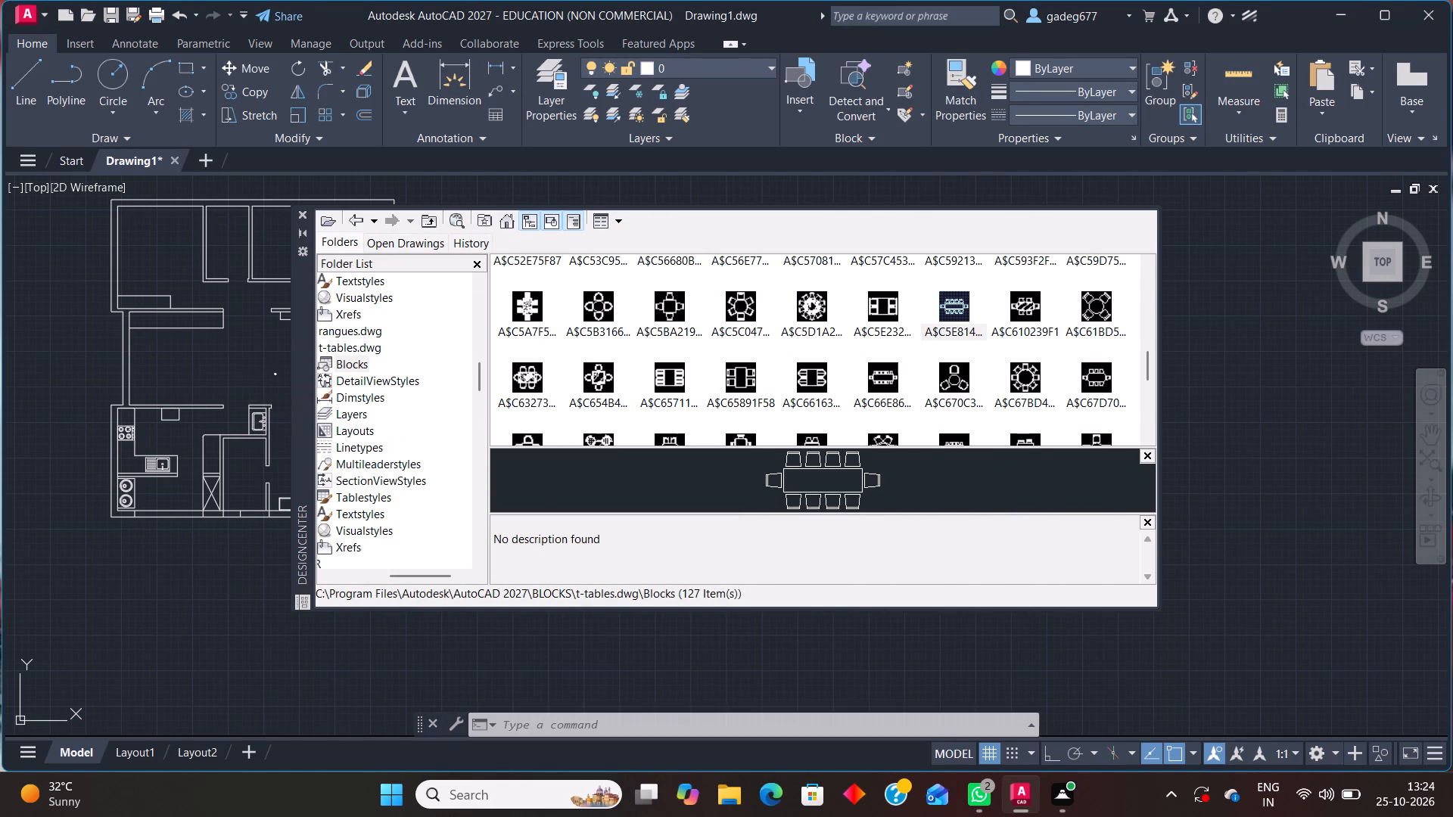
Turn Ortho on and rotate the tiny dining set to 270 degrees so its long side runs north-south.
{"action": "scroll", "coordinate": [304, 353], "scroll_direction": "up", "scroll_amount": 2}
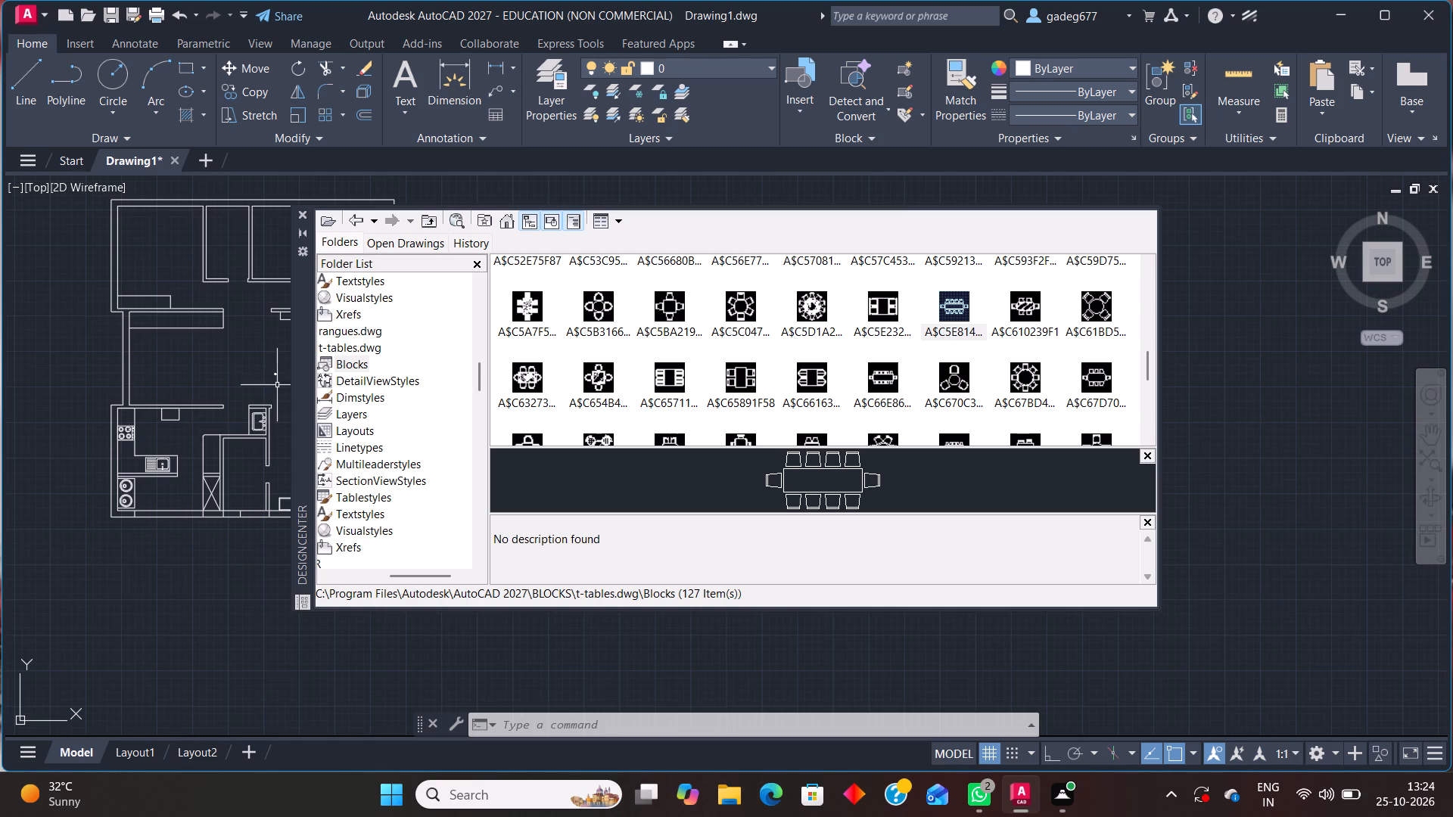
{"action": "scroll", "coordinate": [275, 386], "scroll_direction": "up", "scroll_amount": 3}
{"action": "middle_click_drag", "start_coordinate": [263, 397], "coordinate": [194, 413]}
{"action": "scroll", "coordinate": [194, 413], "scroll_direction": "up", "scroll_amount": 1}
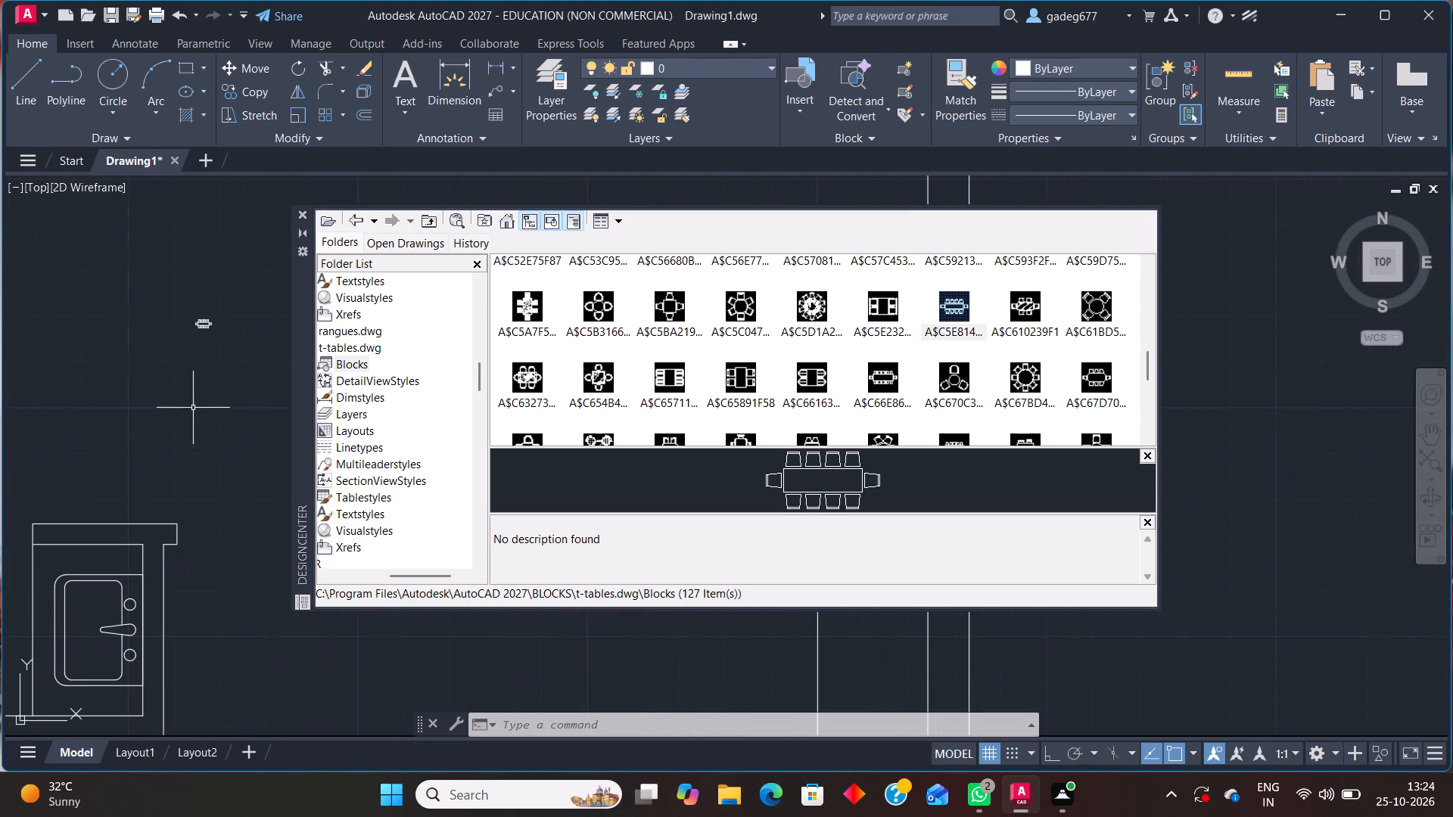
{"action": "left_click", "coordinate": [187, 294]}
{"action": "left_click", "coordinate": [217, 338]}
{"action": "left_click", "coordinate": [306, 65]}
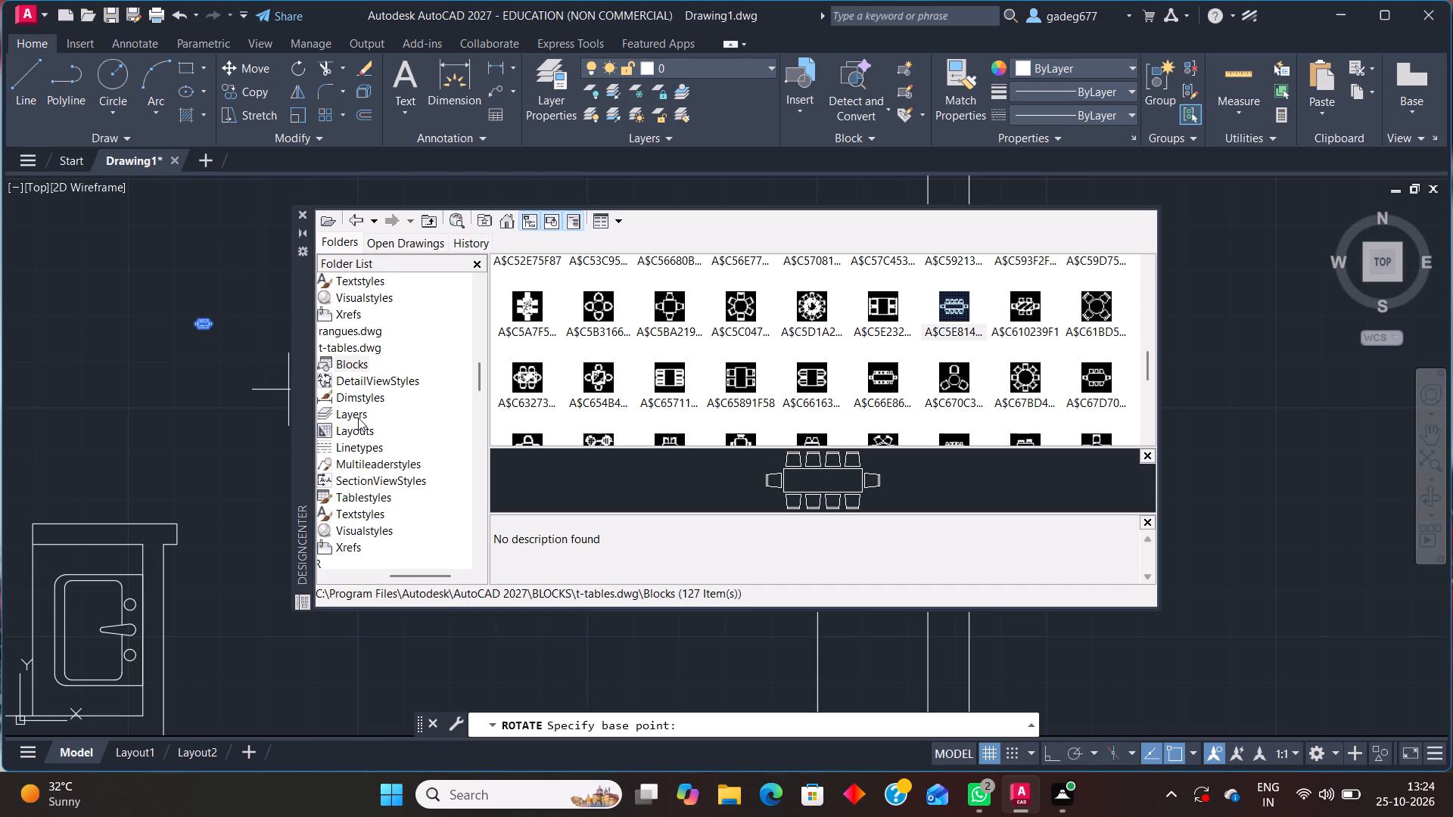
{"action": "key", "text": "F8"}
{"action": "left_click", "coordinate": [213, 330]}
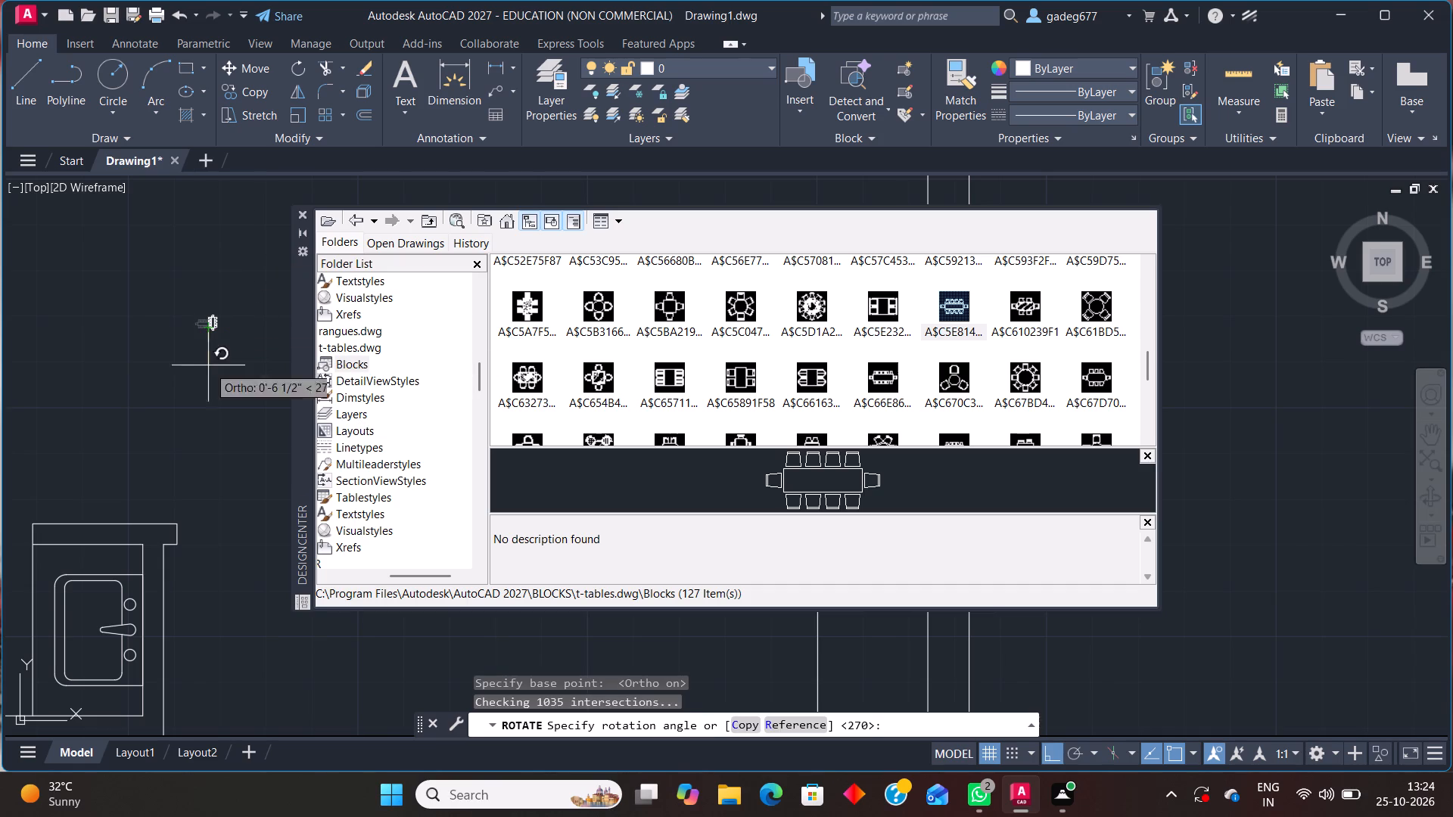
{"action": "left_click", "coordinate": [199, 393]}
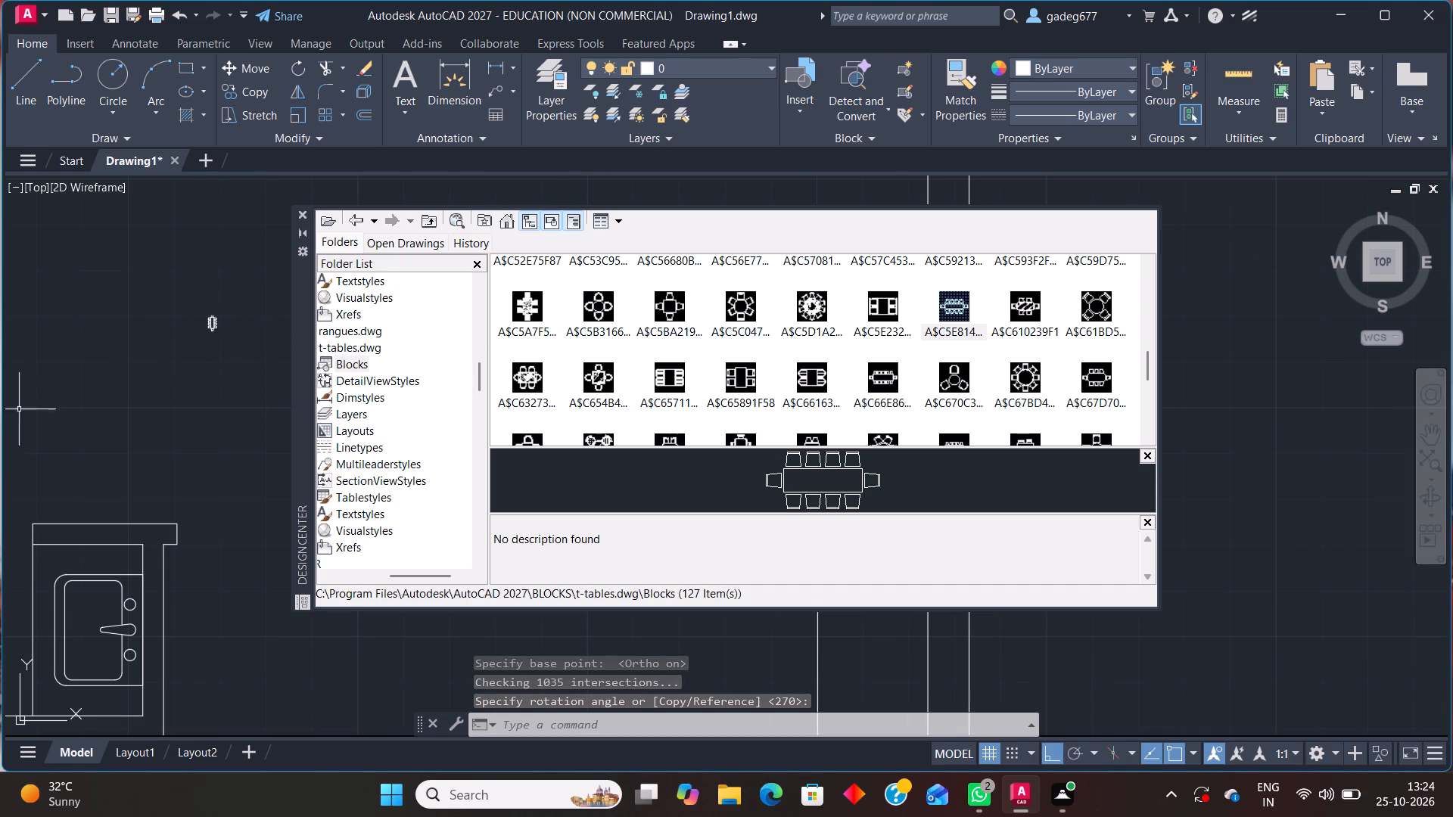
Scale the dining set up freehand from a point on the block, using a scale distance of about 4'-9 1/2".
{"action": "left_click", "coordinate": [163, 275]}
{"action": "left_click", "coordinate": [240, 368]}
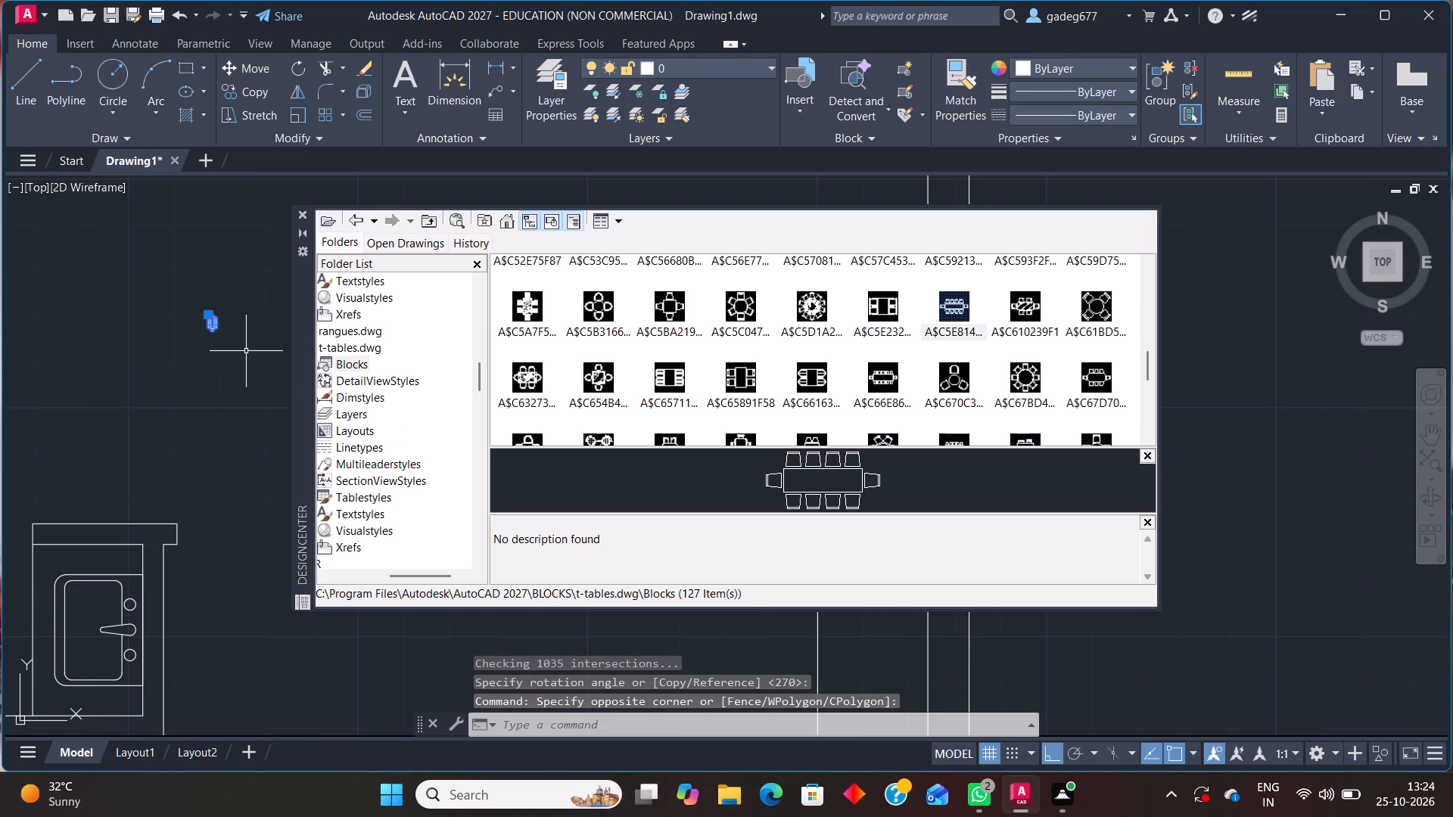
{"action": "type", "text": "sc"}
{"action": "key", "text": "Return"}
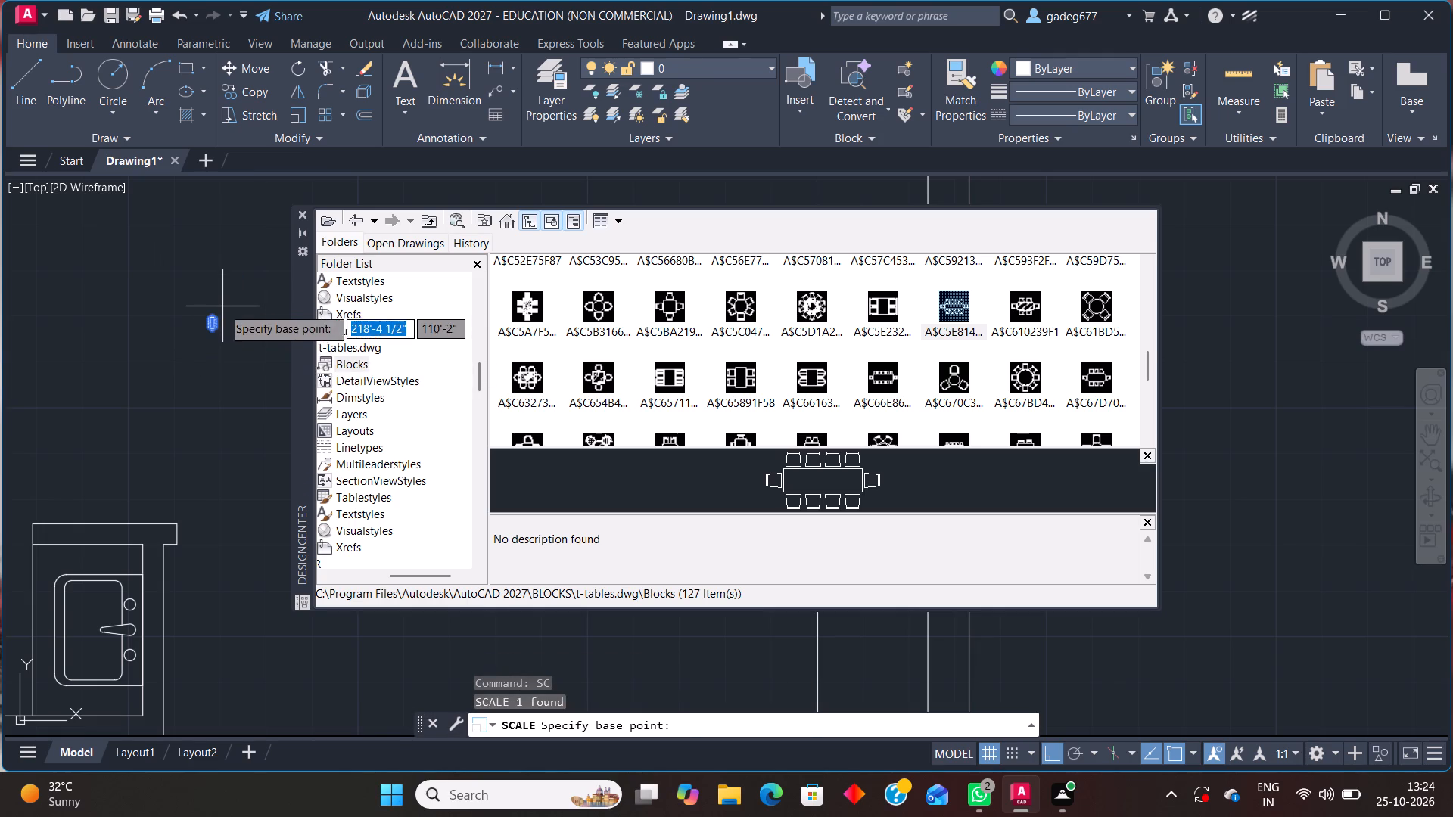
{"action": "left_click", "coordinate": [219, 318]}
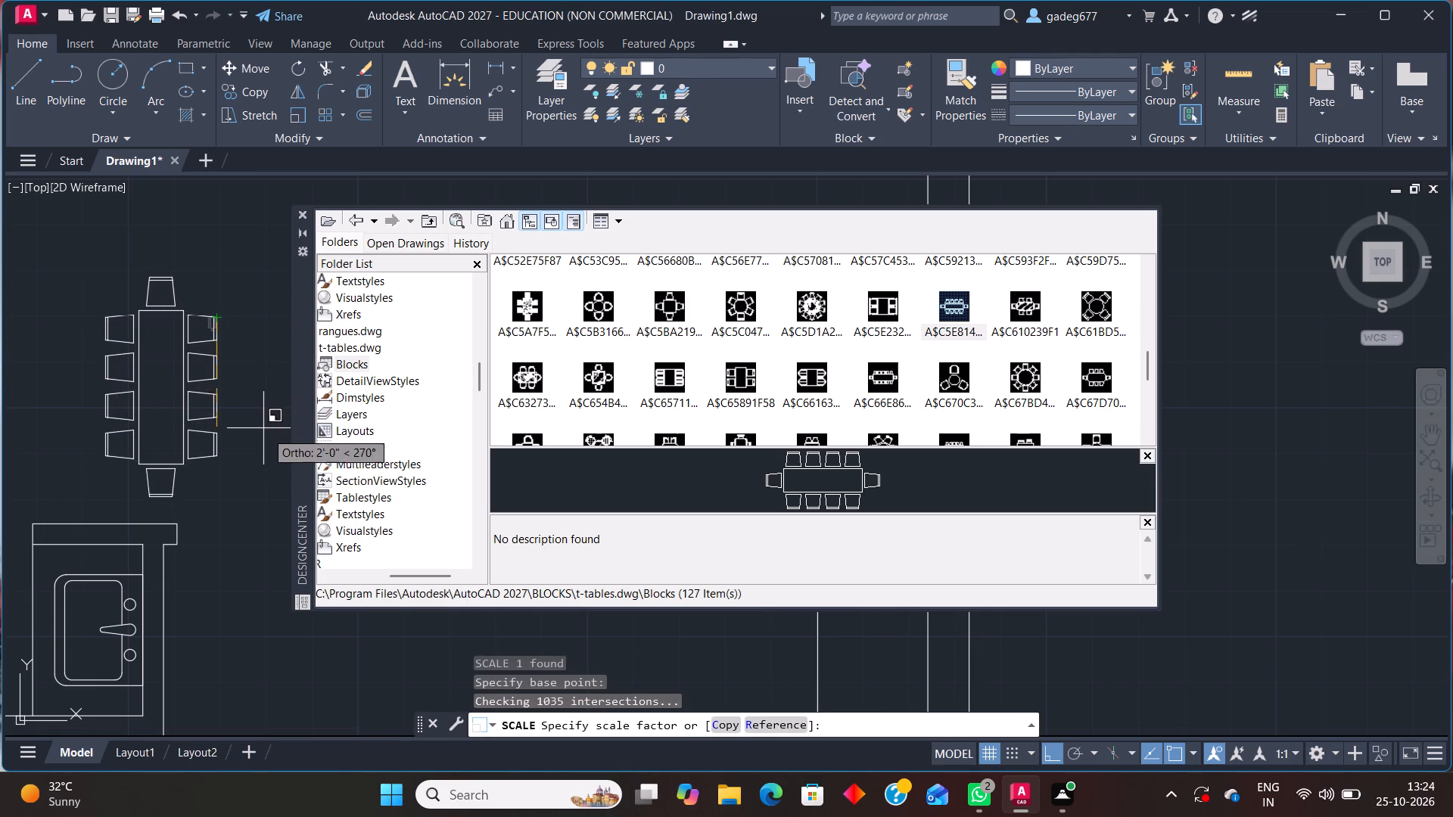
{"action": "scroll", "coordinate": [264, 437], "scroll_direction": "down", "scroll_amount": 2}
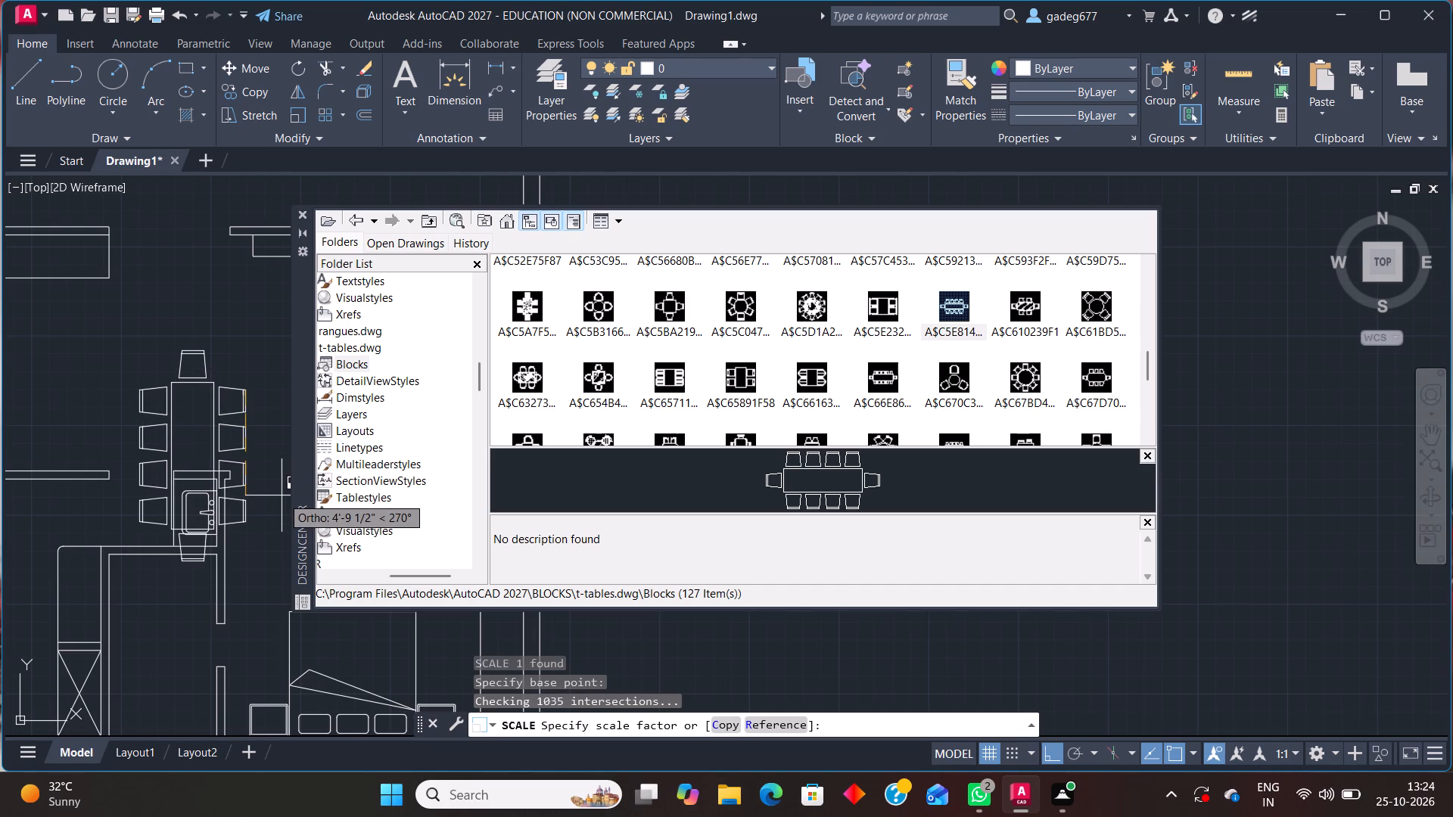
{"action": "left_click", "coordinate": [282, 496]}
Turn Ortho off and move the dining set by its grip about 4'-9" at 72 degrees, north of the washbasin.
{"action": "left_click", "coordinate": [229, 451]}
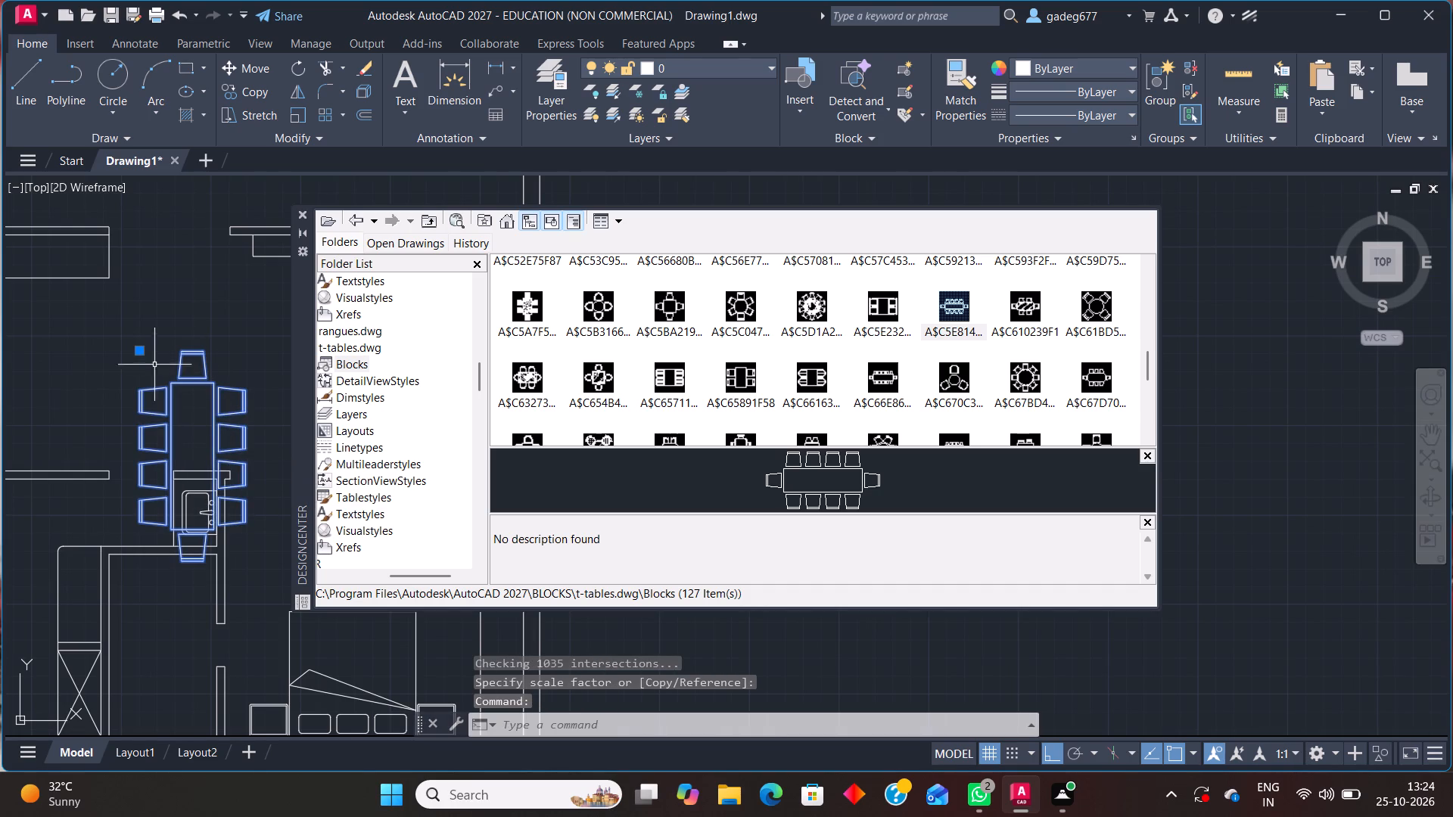
{"action": "left_click", "coordinate": [137, 347]}
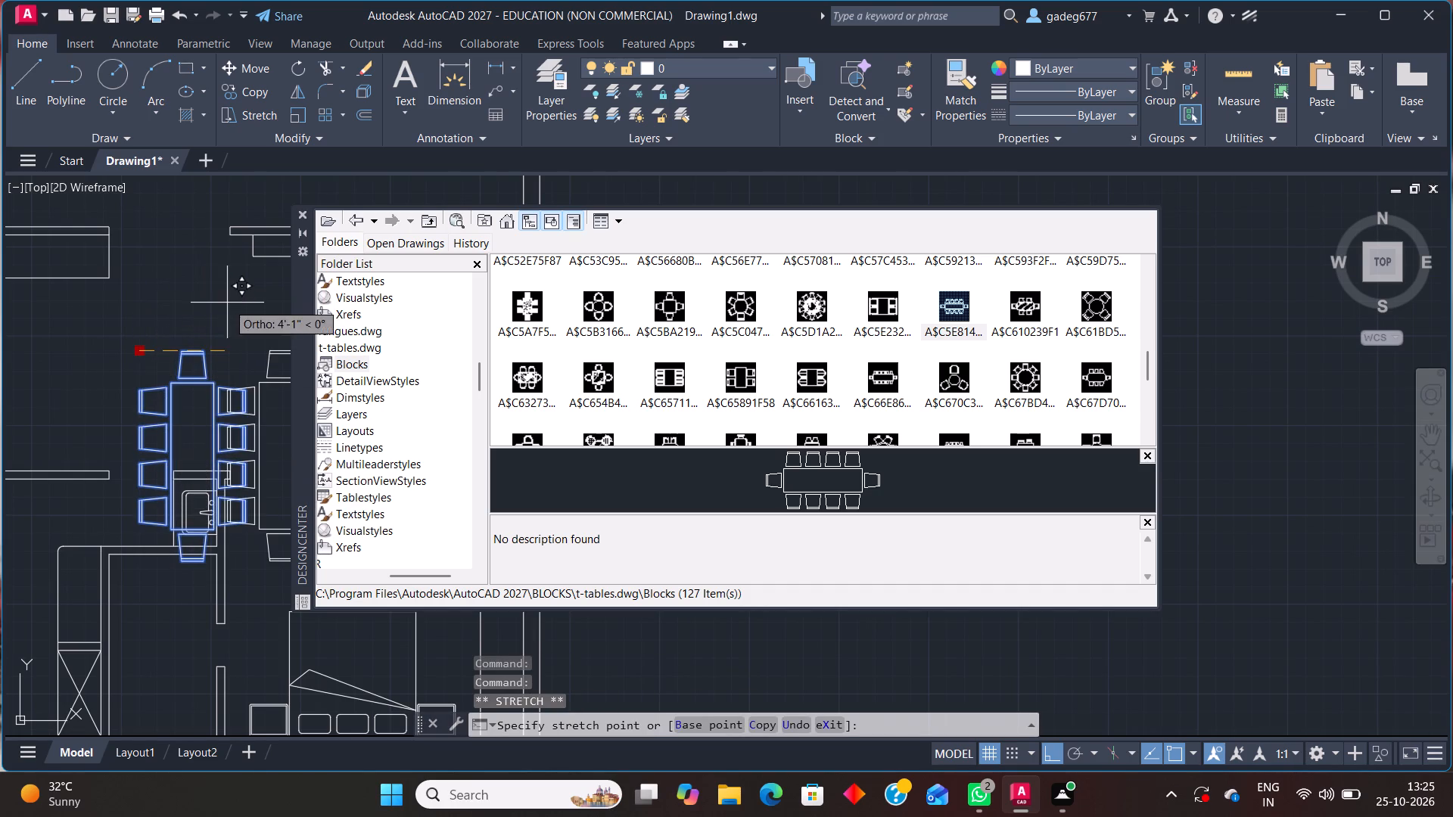
{"action": "key", "text": "F8"}
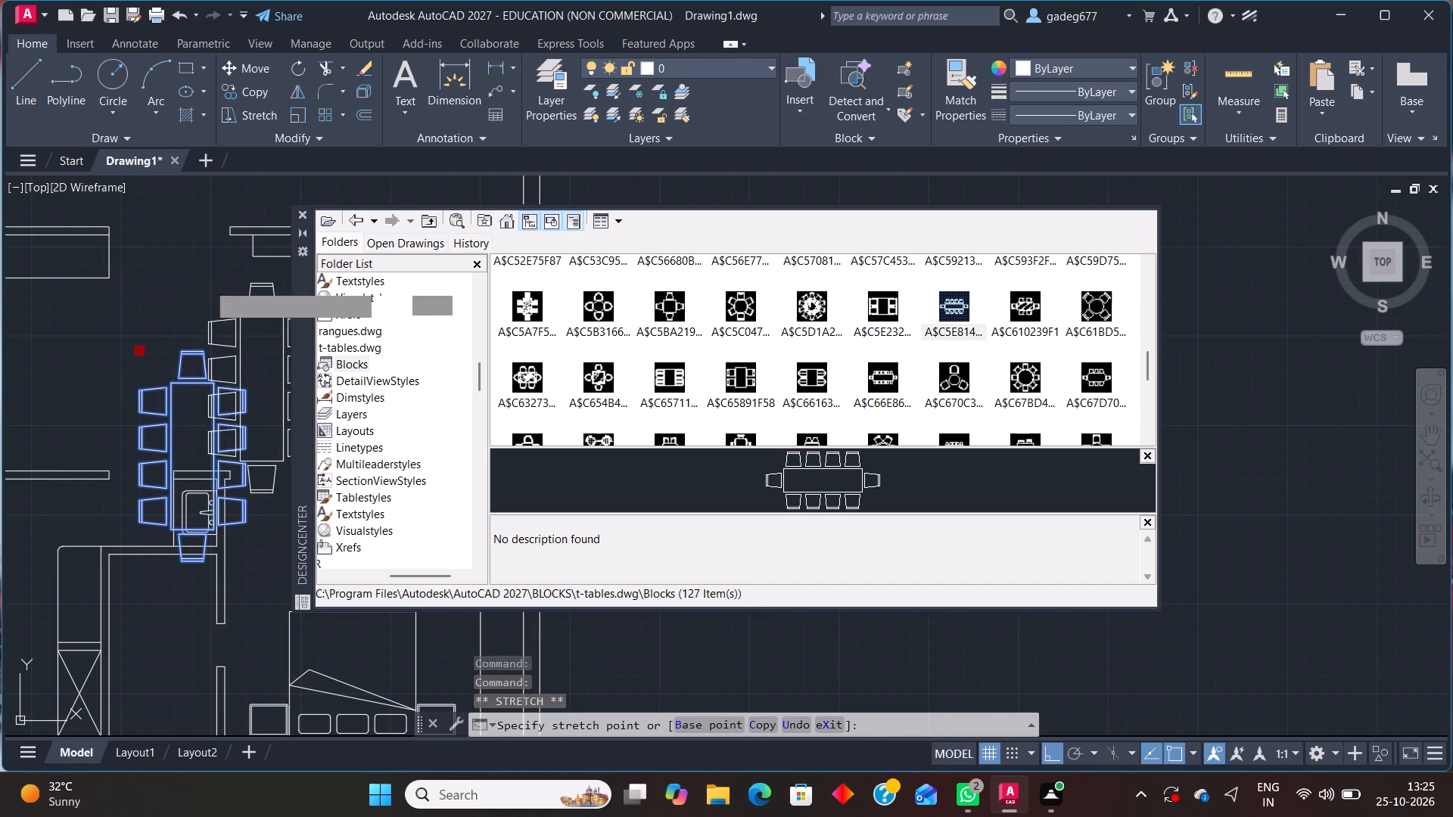
{"action": "left_click", "coordinate": [170, 254]}
Scale the dining set down slightly freehand, using the tabletop's northwest corner as the base point.
{"action": "type", "text": "sc"}
{"action": "key", "text": "Return"}
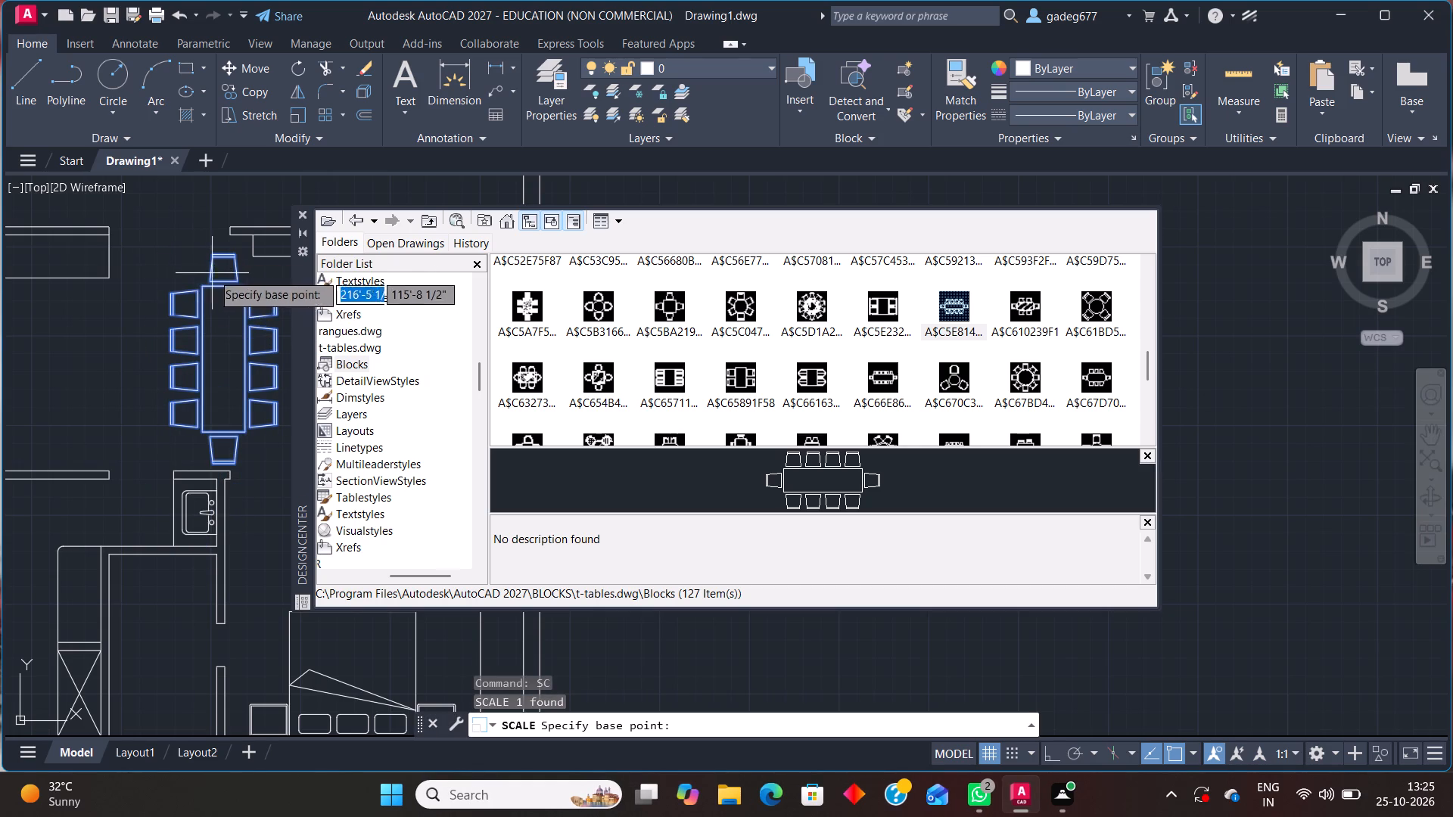
{"action": "left_click", "coordinate": [201, 290]}
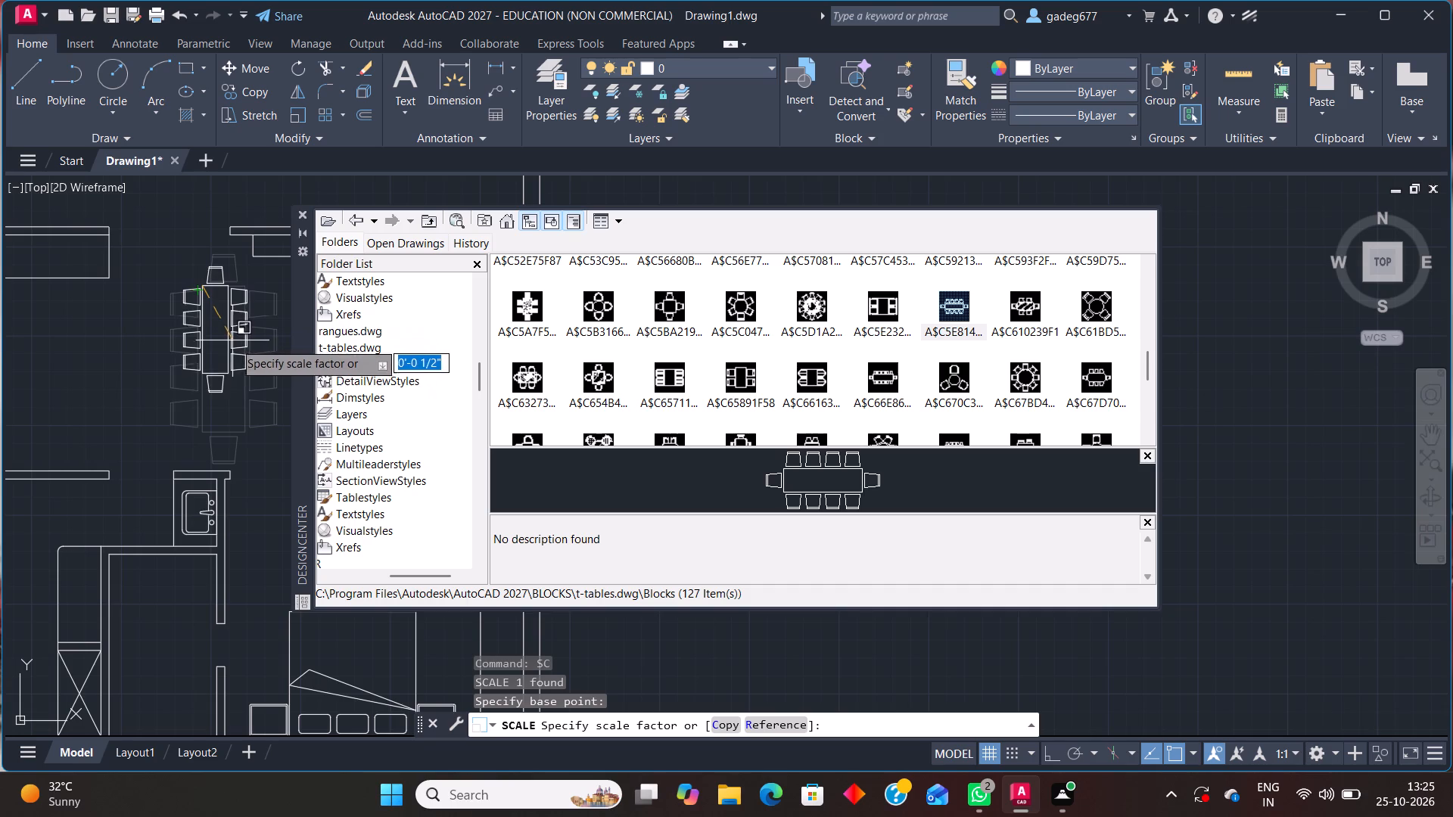
{"action": "left_click", "coordinate": [246, 353]}
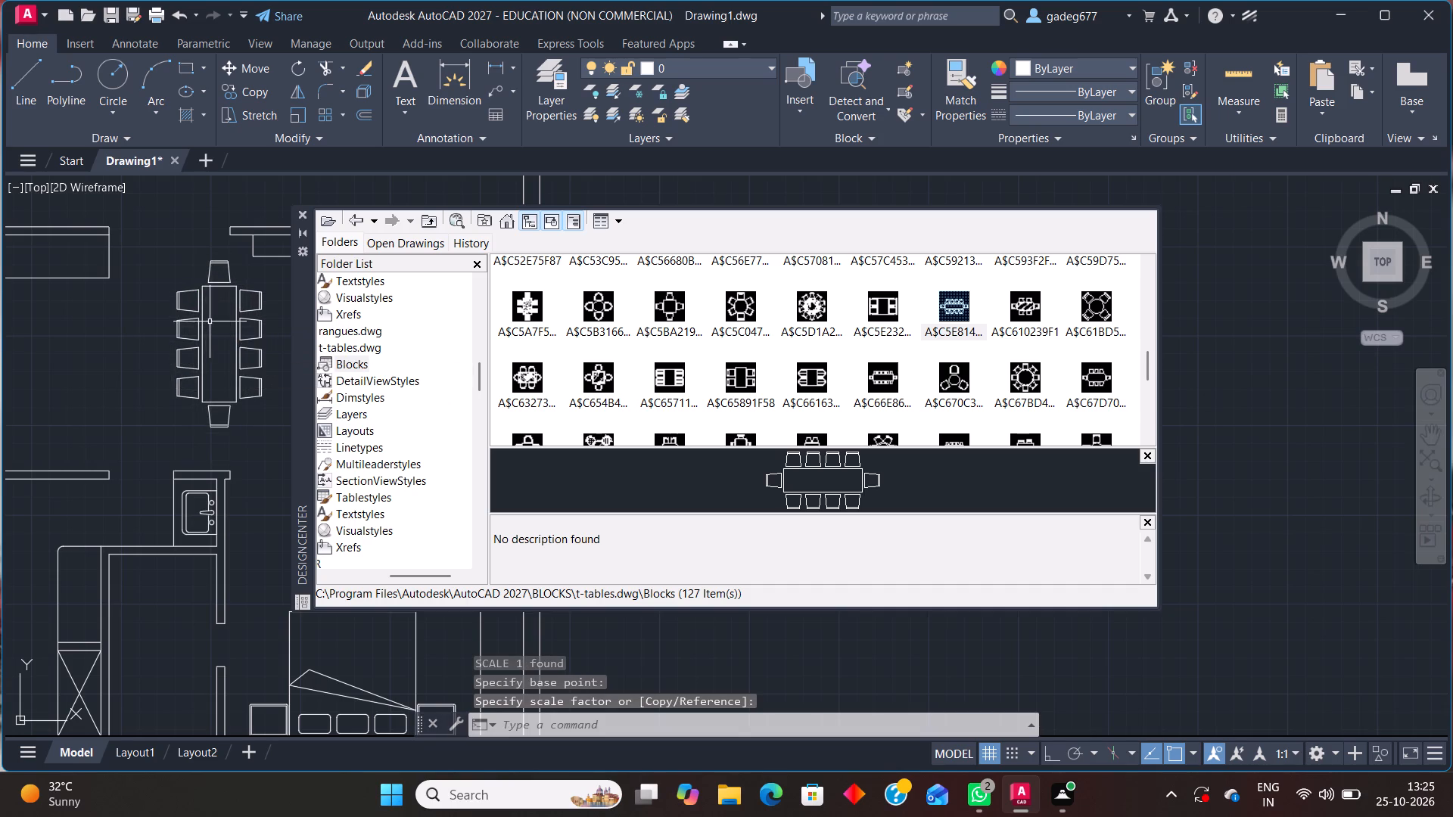
Nudge the dining set by its grip slightly south and west, centring it in the space between the washbasin and the sofa area.
{"action": "left_click", "coordinate": [197, 300]}
{"action": "left_click", "coordinate": [177, 262]}
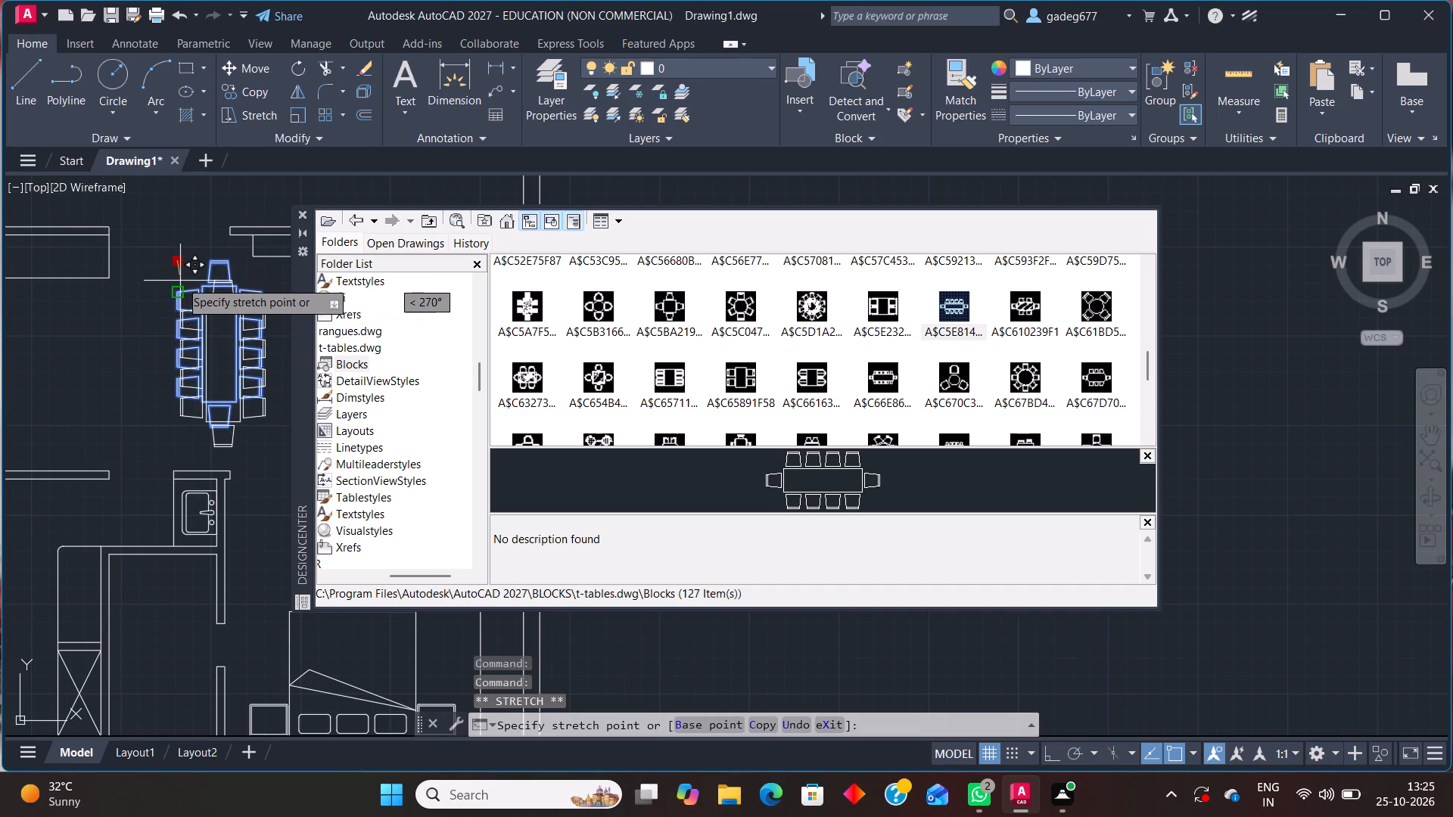
{"action": "left_click", "coordinate": [180, 281]}
{"action": "scroll", "coordinate": [229, 507], "scroll_direction": "down", "scroll_amount": 1}
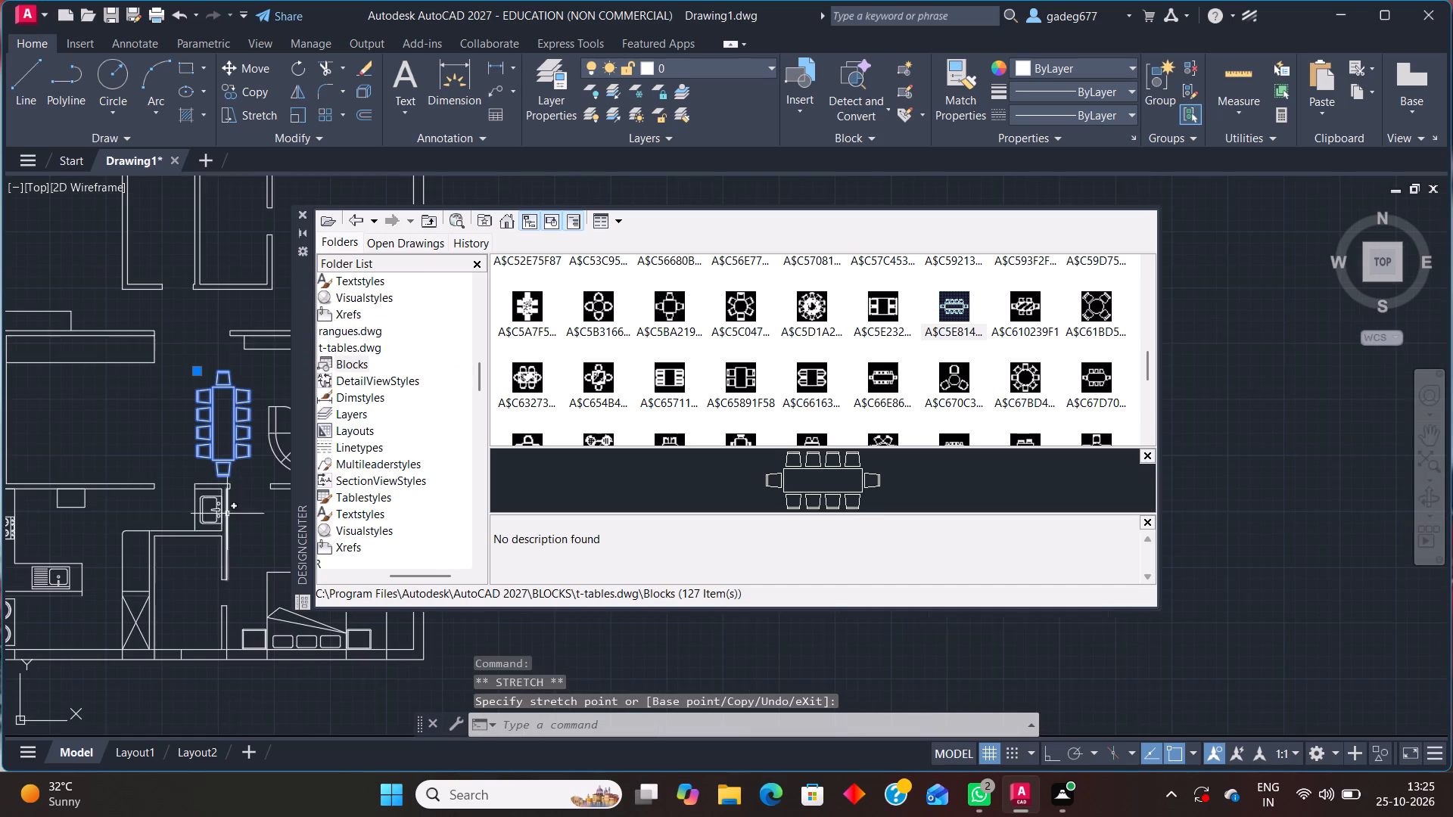
{"action": "left_click", "coordinate": [196, 374]}
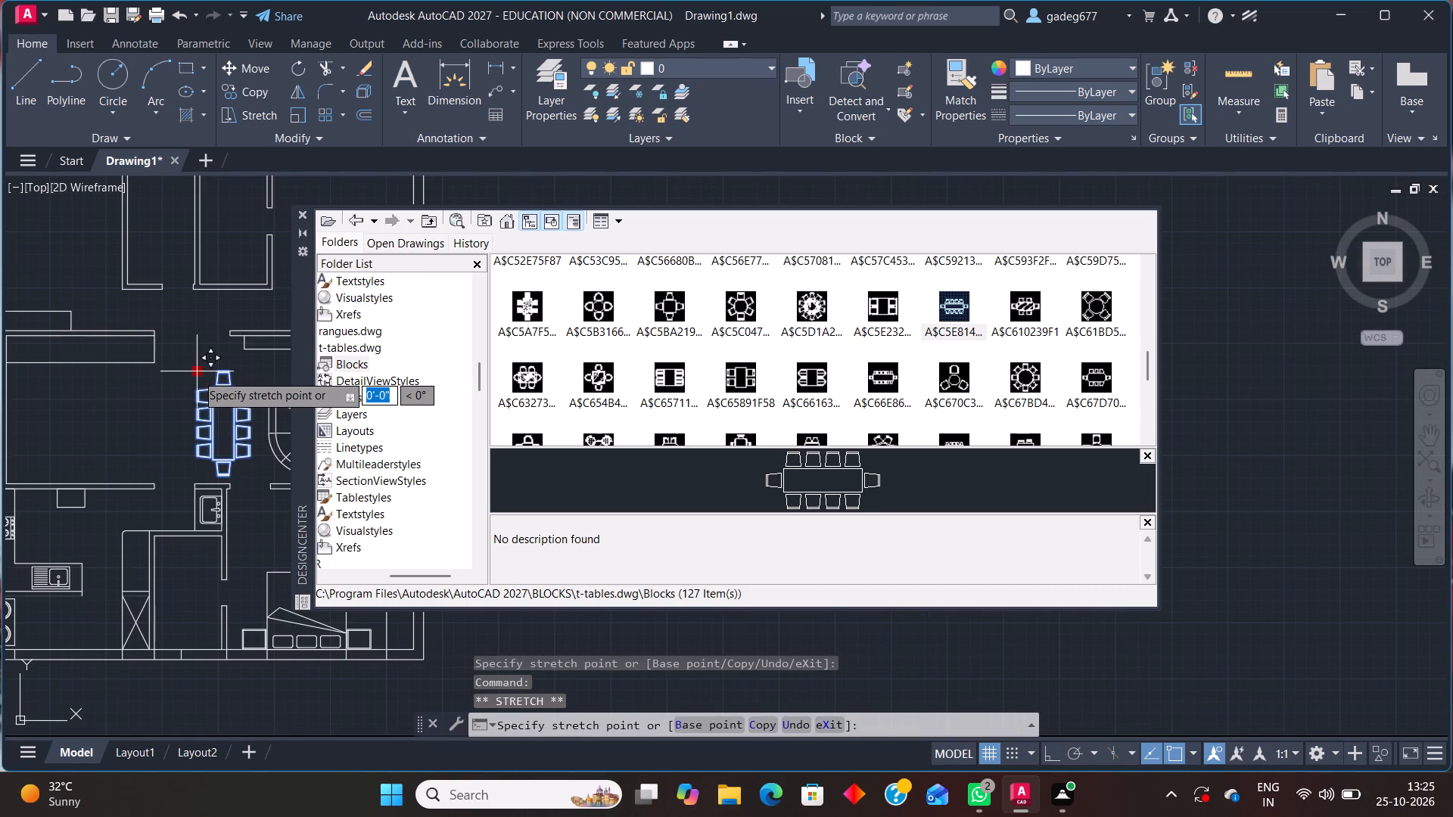
{"action": "left_click", "coordinate": [179, 368]}
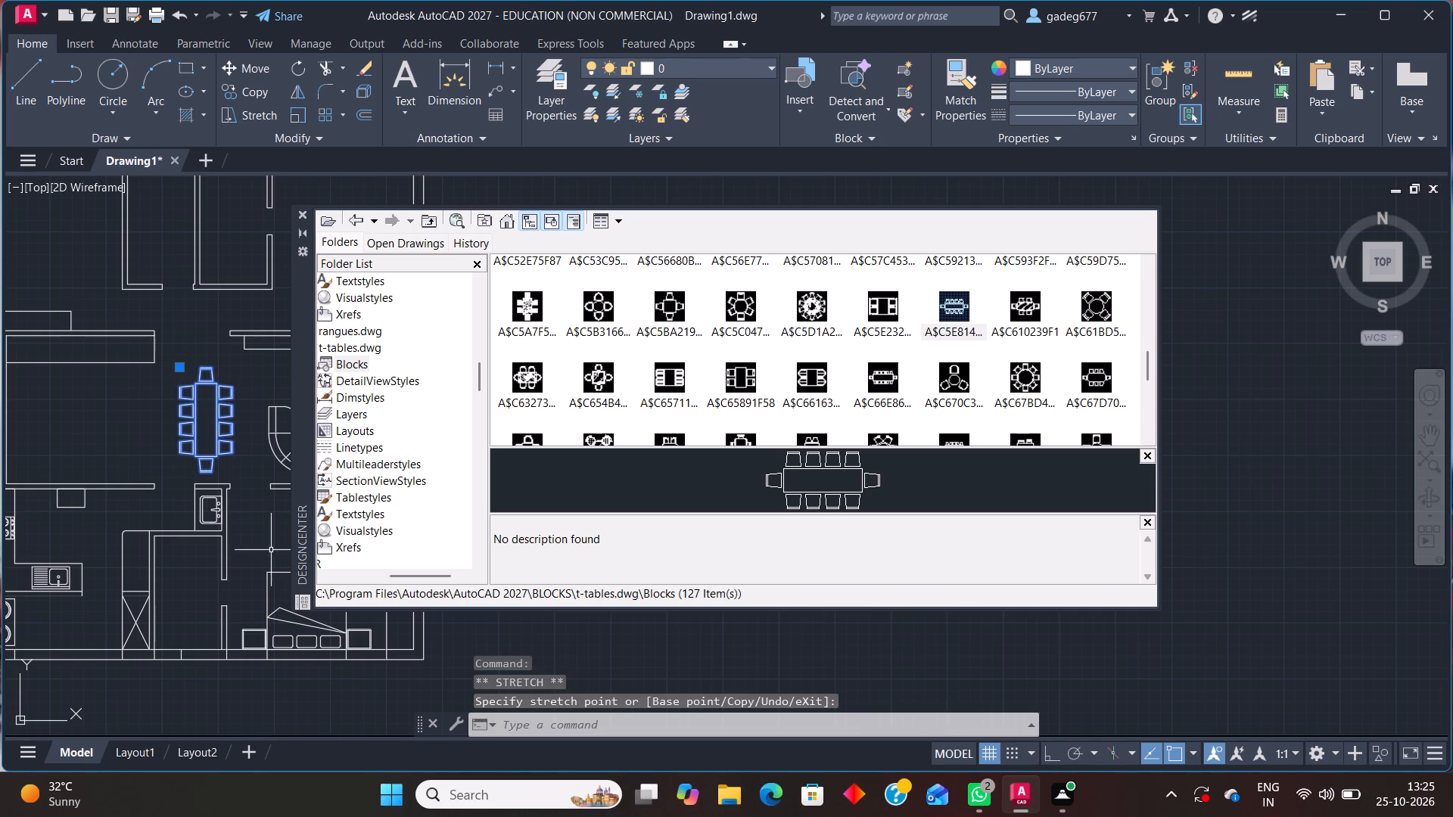
{"action": "key", "text": "Escape"}
{"action": "middle_click_drag", "start_coordinate": [266, 557], "coordinate": [353, 620]}
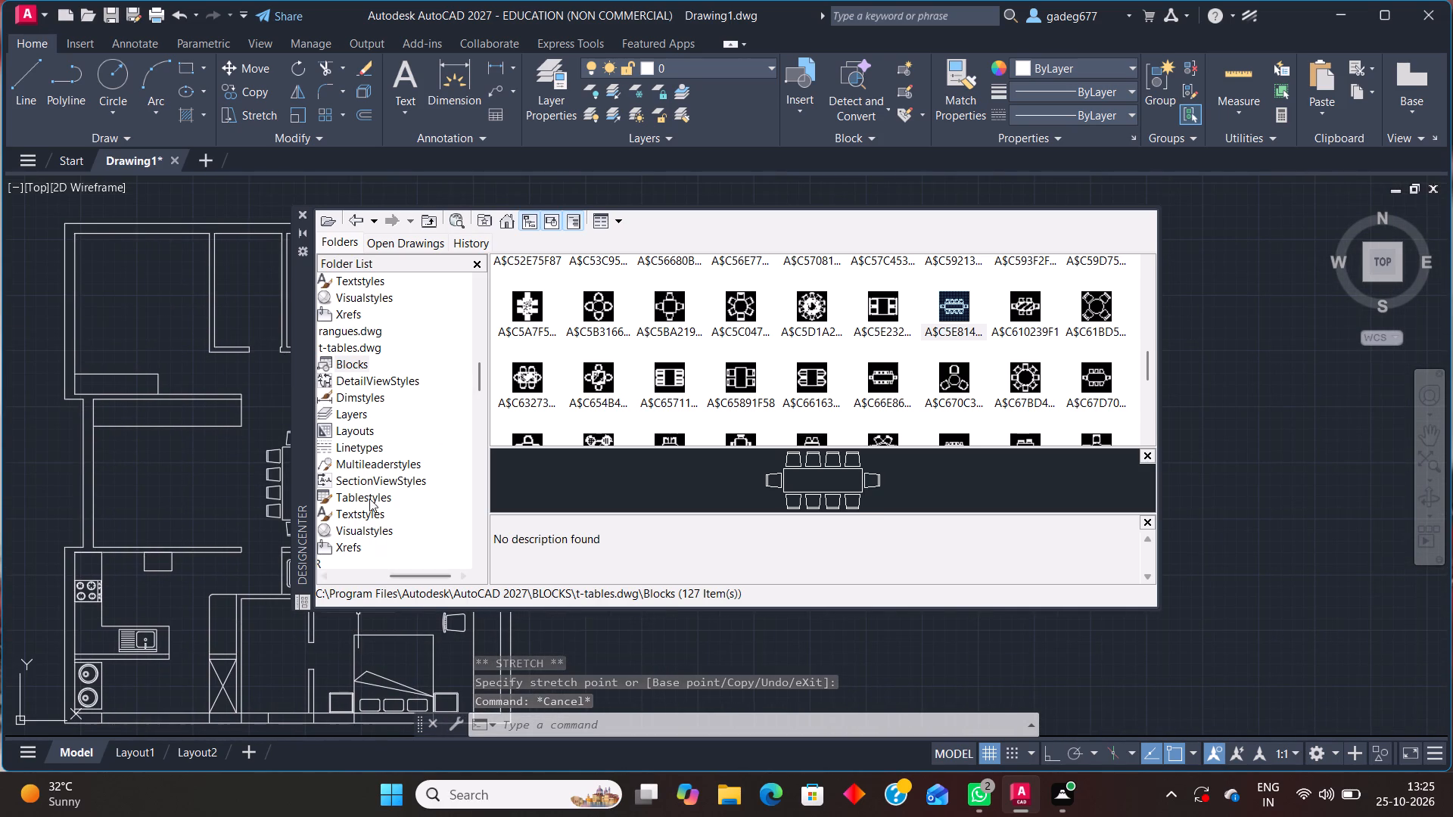
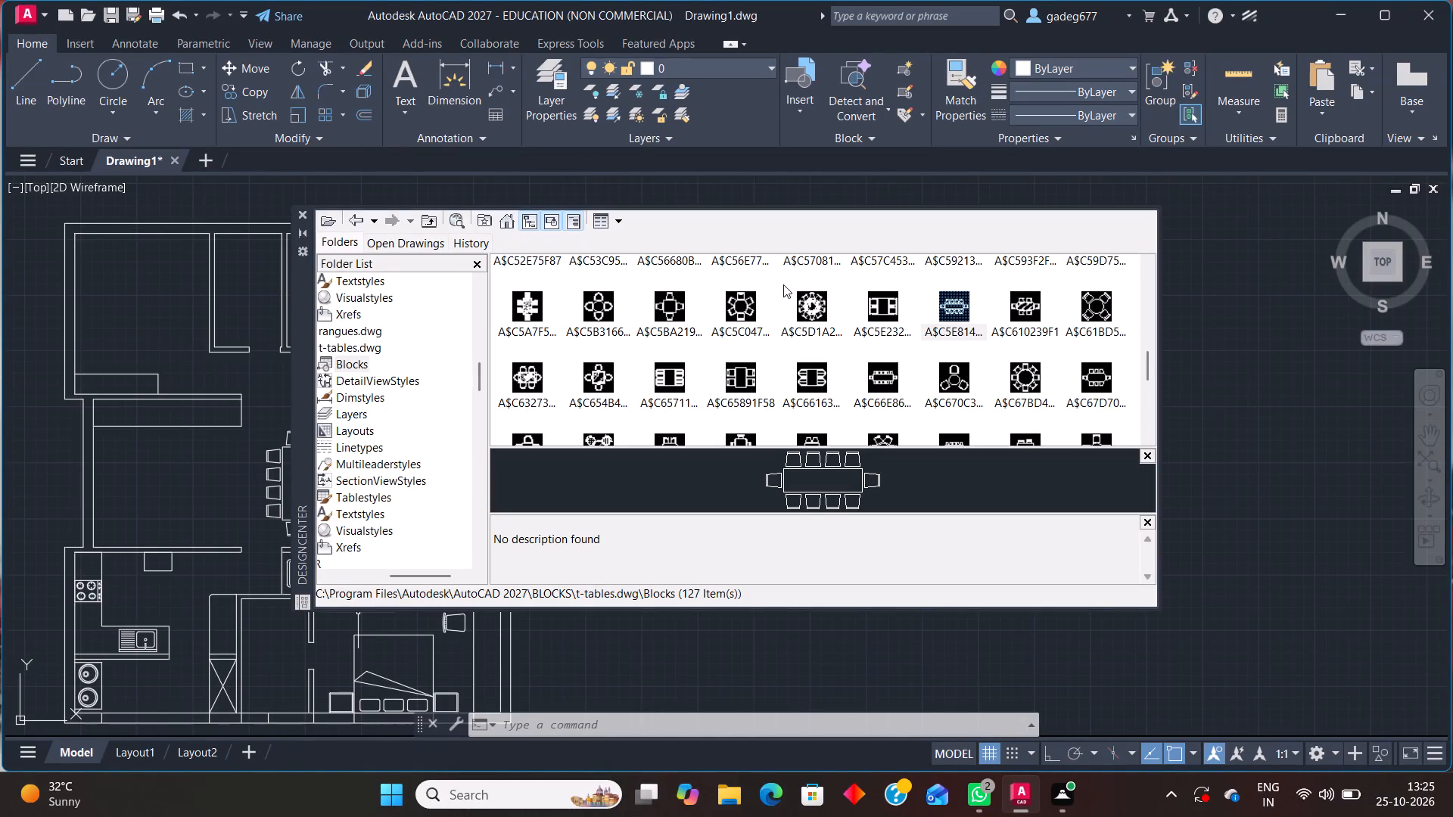
Open the blocks of 01-04-cad-blocks-net-sofas.dwg in DesignCenter and look through the sofa designs.
{"action": "scroll", "coordinate": [336, 284], "scroll_direction": "up", "scroll_amount": 2}
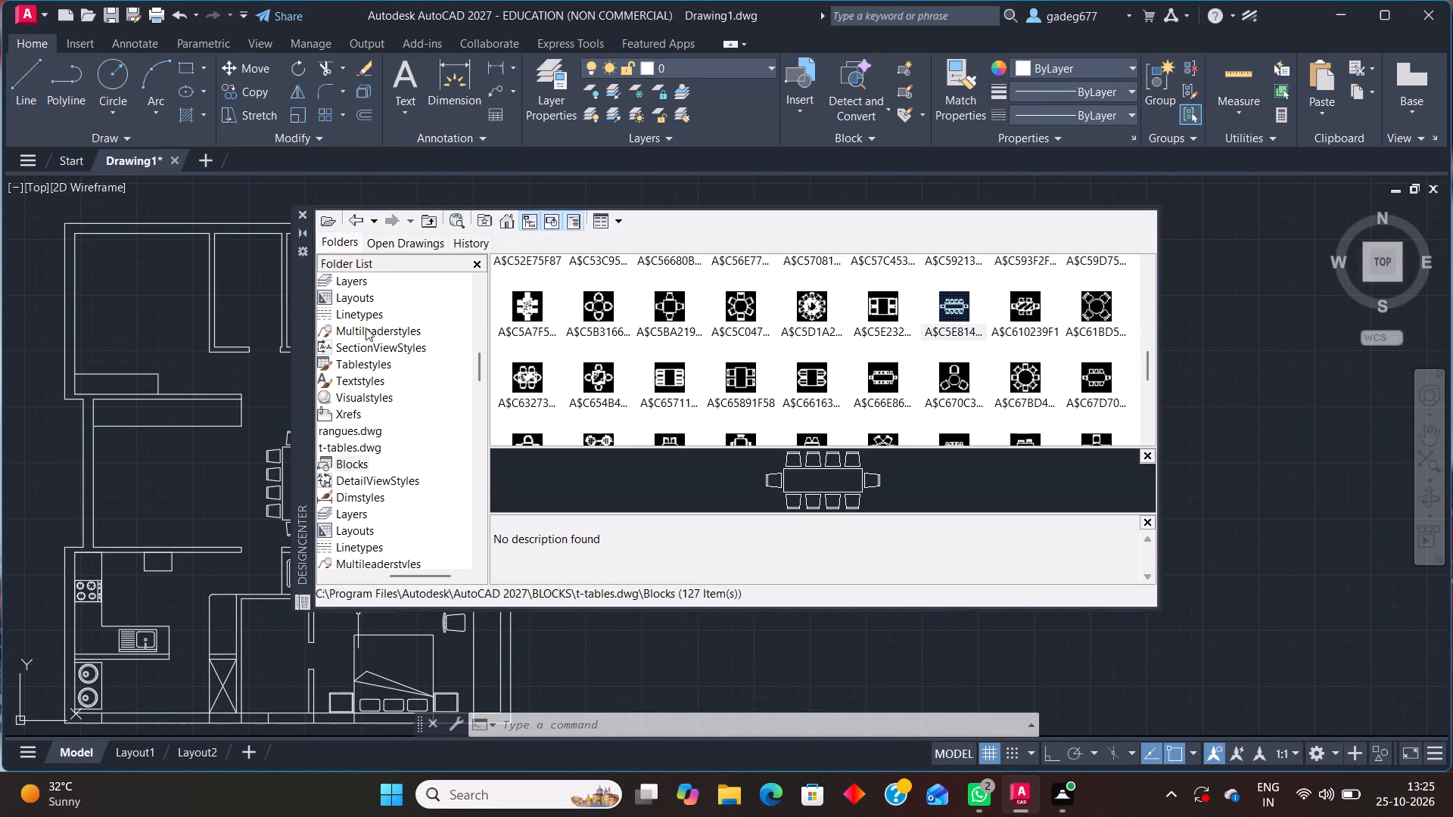
{"action": "scroll", "coordinate": [368, 331], "scroll_direction": "up", "scroll_amount": 4}
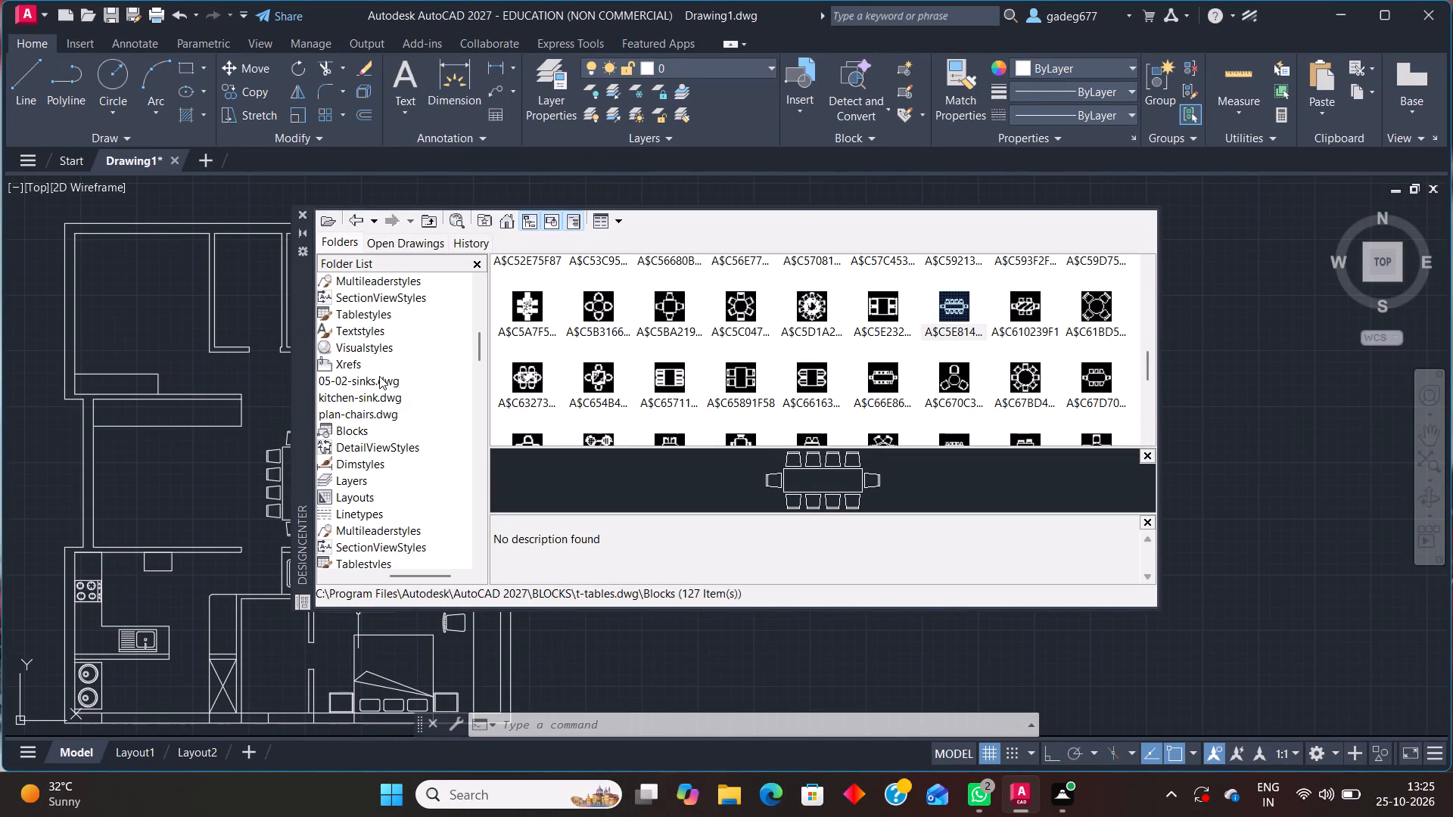
{"action": "scroll", "coordinate": [379, 376], "scroll_direction": "up", "scroll_amount": 3}
{"action": "left_click", "coordinate": [354, 331]}
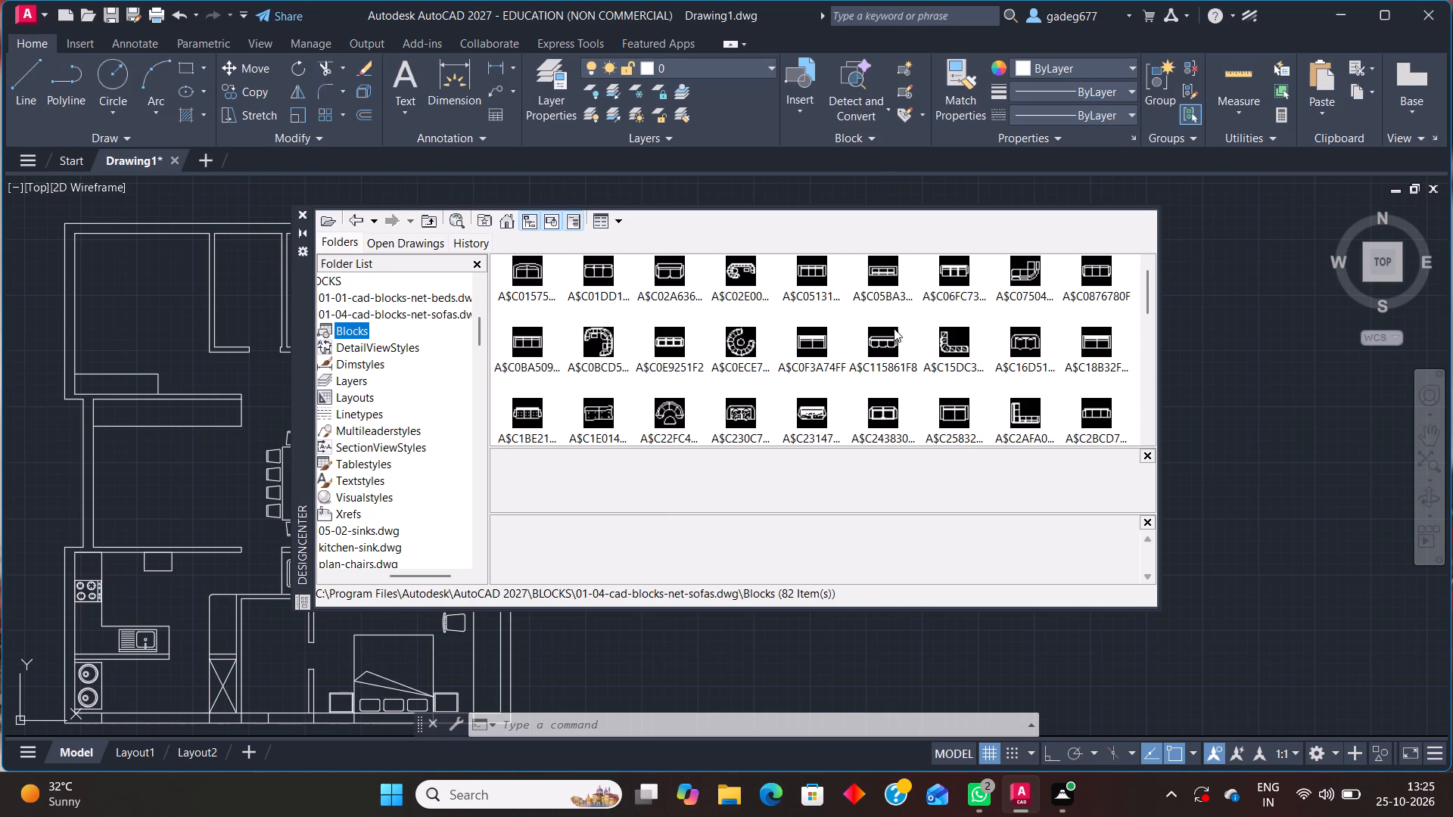
{"action": "scroll", "coordinate": [898, 378], "scroll_direction": "down", "scroll_amount": 1}
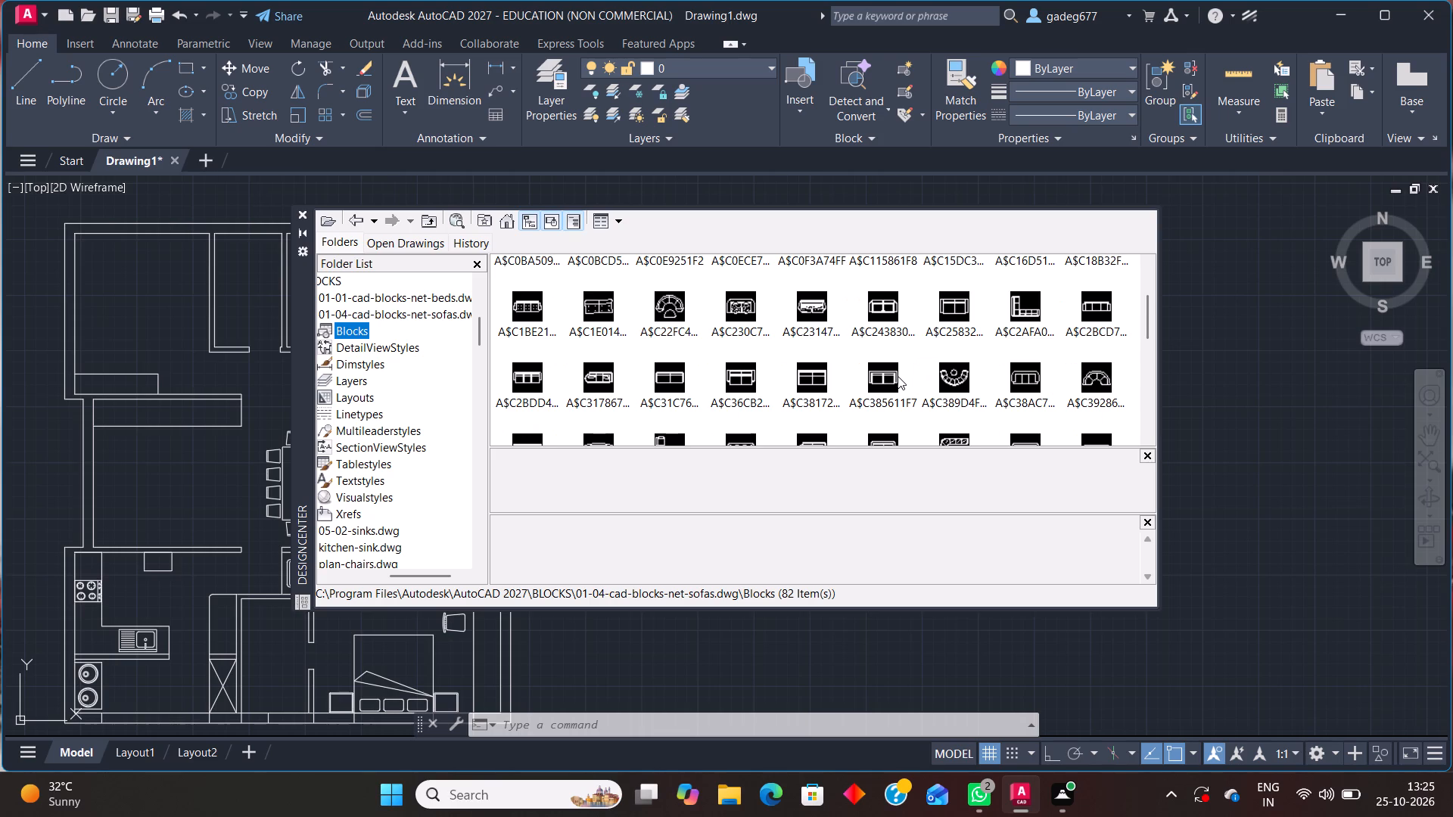
{"action": "scroll", "coordinate": [898, 376], "scroll_direction": "down", "scroll_amount": 1}
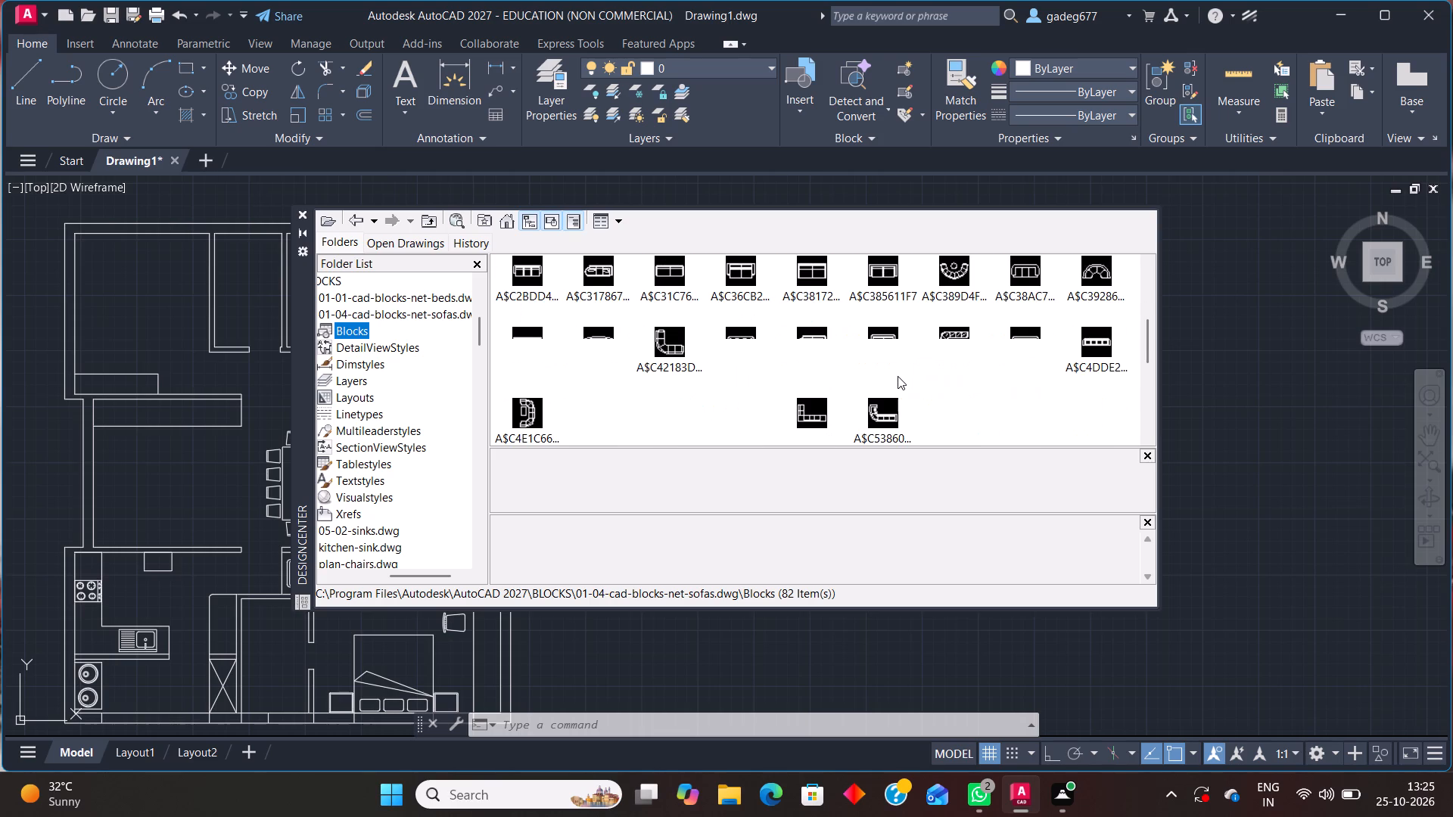
{"action": "scroll", "coordinate": [898, 376], "scroll_direction": "down", "scroll_amount": 2}
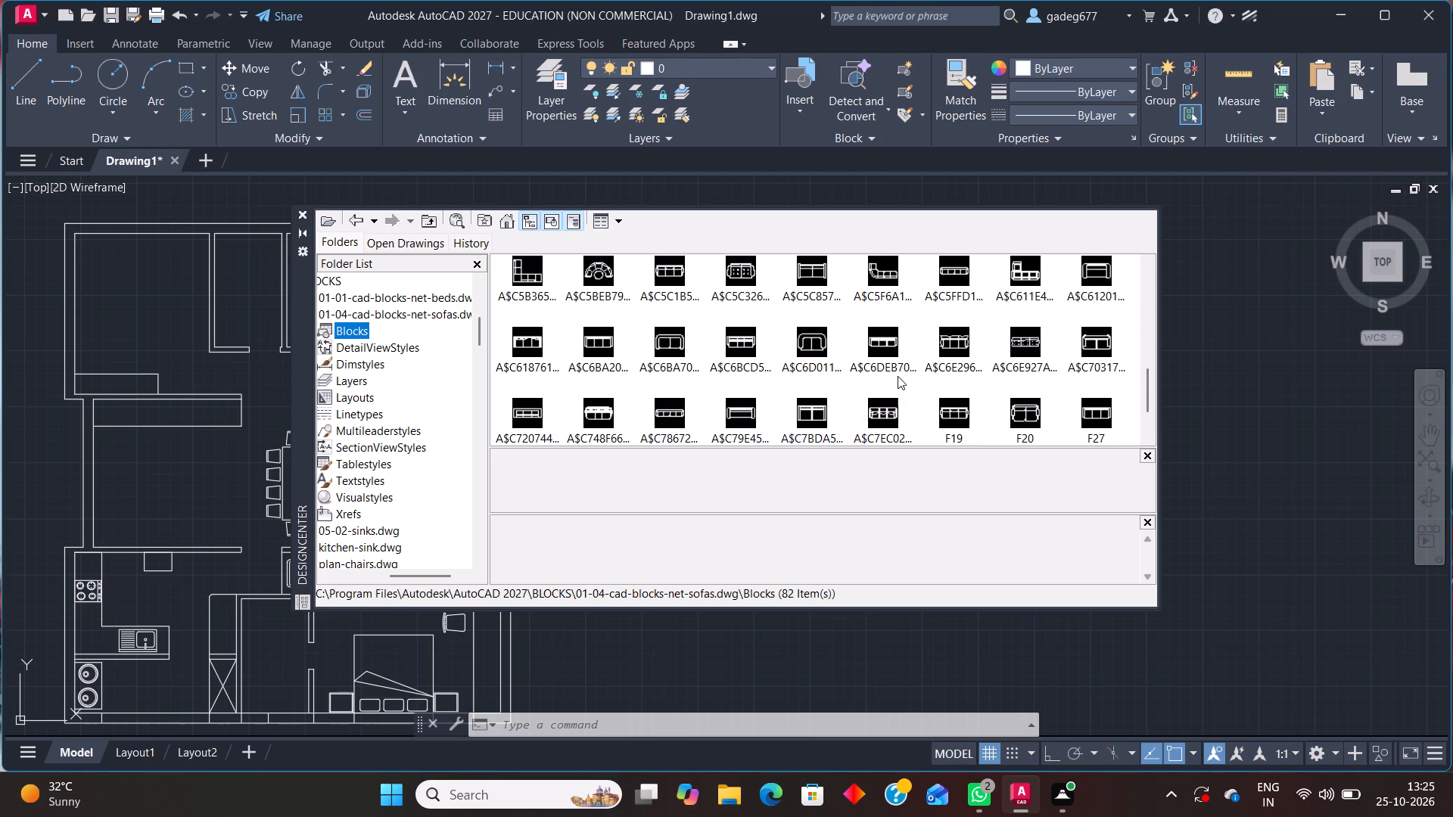
{"action": "scroll", "coordinate": [898, 376], "scroll_direction": "down", "scroll_amount": 1}
{"action": "scroll", "coordinate": [898, 371], "scroll_direction": "up", "scroll_amount": 2}
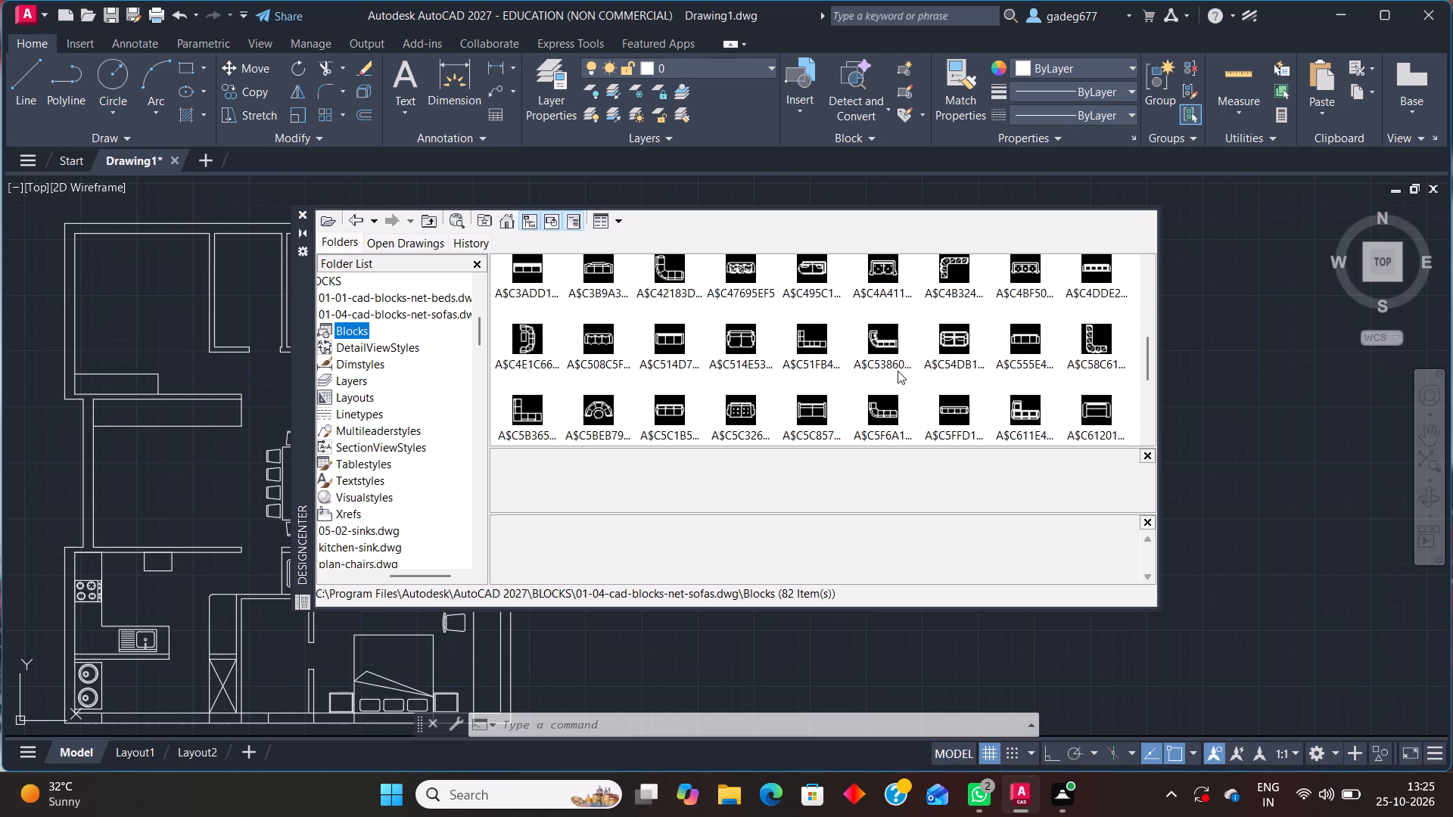
{"action": "scroll", "coordinate": [898, 371], "scroll_direction": "up", "scroll_amount": 1}
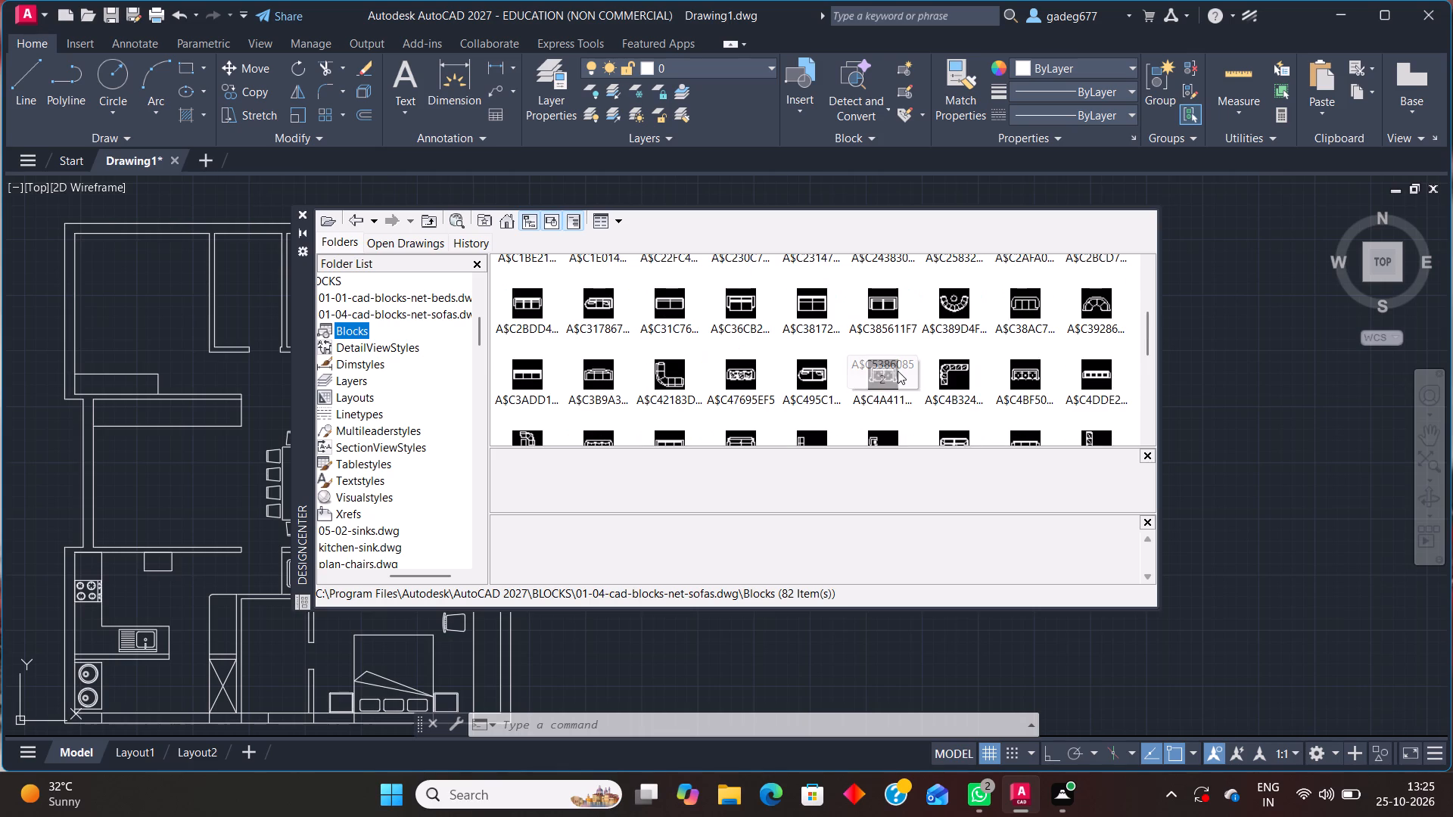
{"action": "scroll", "coordinate": [764, 378], "scroll_direction": "up", "scroll_amount": 1}
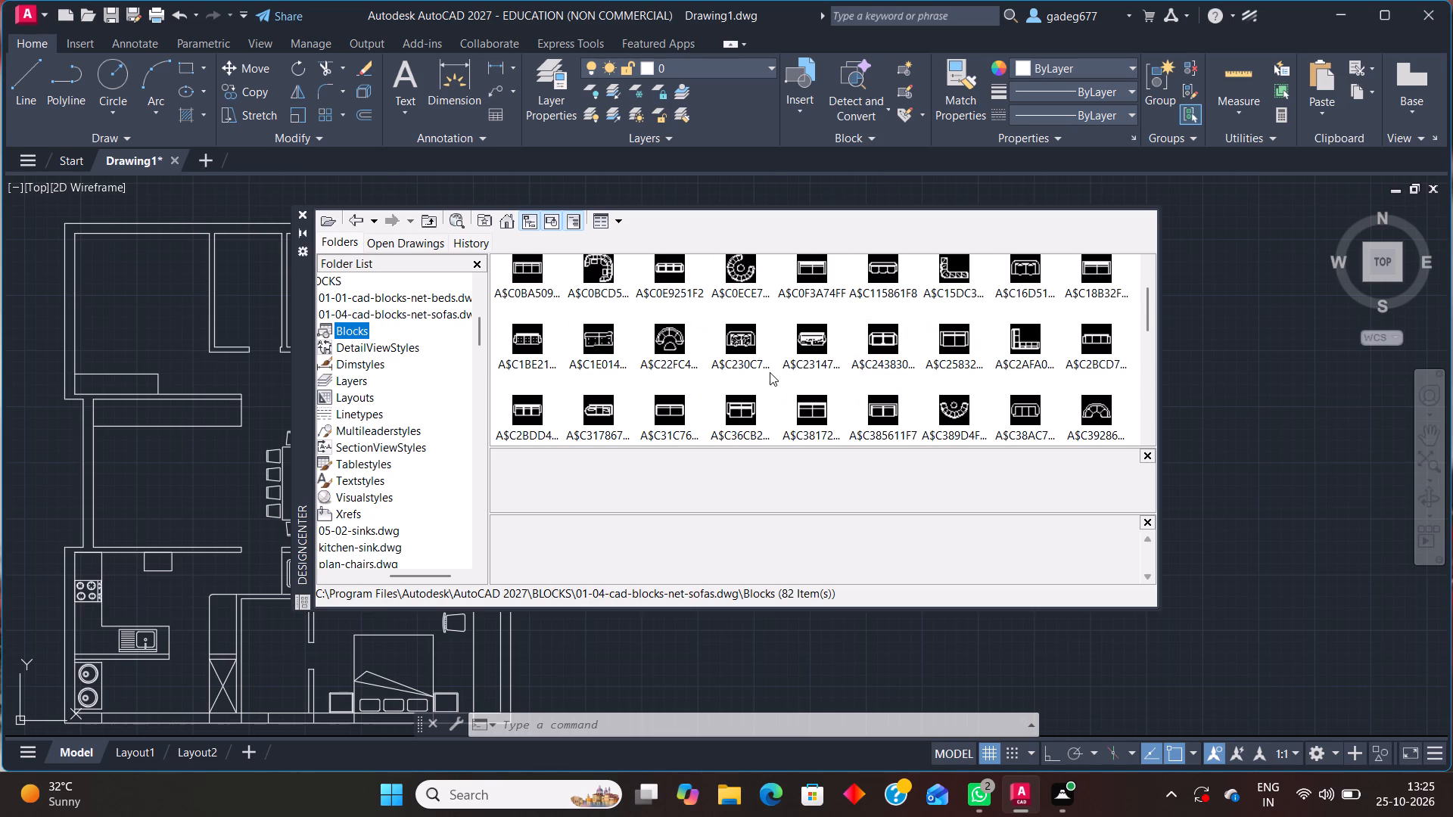
{"action": "scroll", "coordinate": [770, 371], "scroll_direction": "up", "scroll_amount": 2}
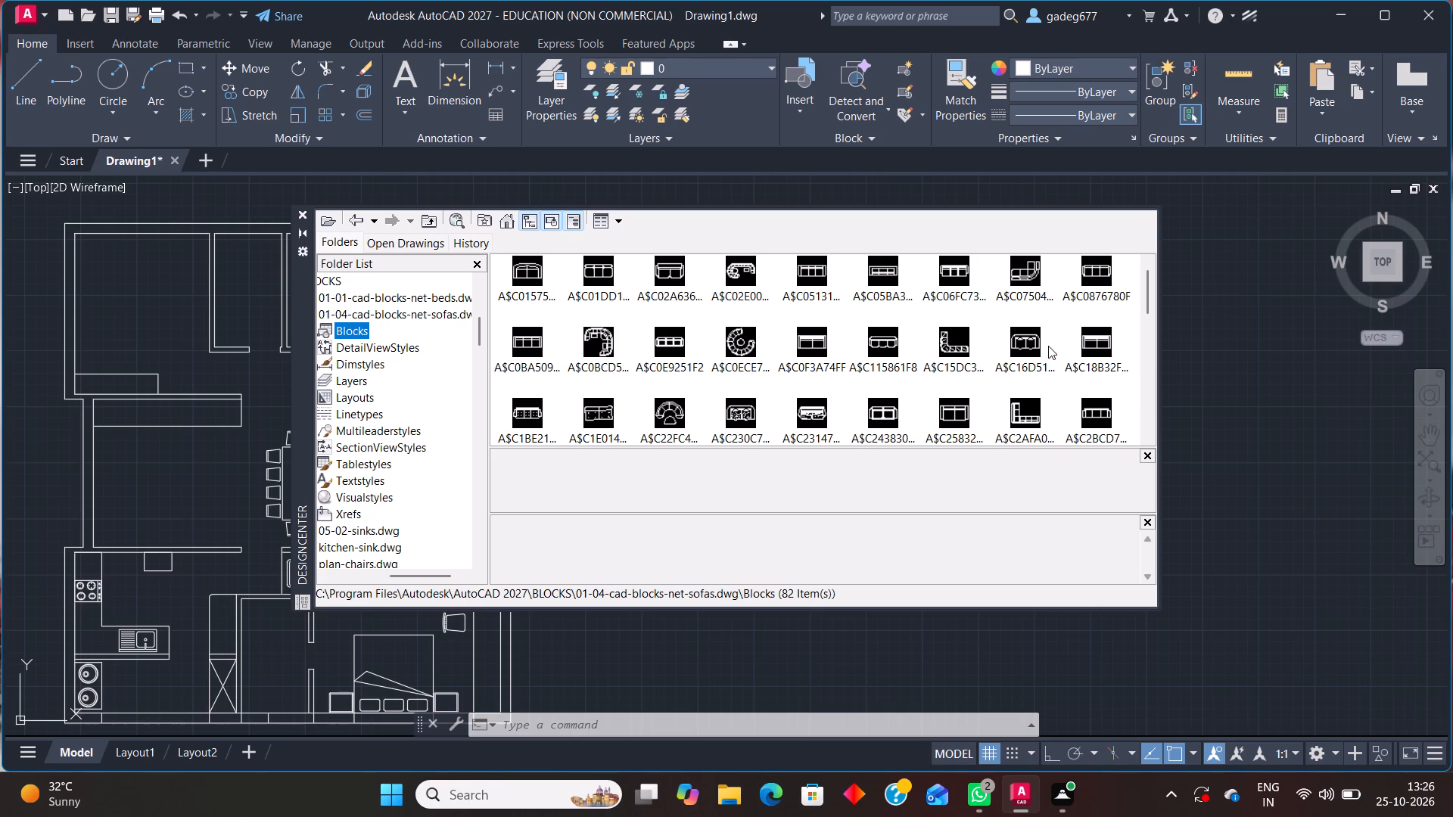
Turn Ortho on and insert the curved corner sofa block A$C07504927 at scale 1 and rotation 0 in the room north of the kitchen.
{"action": "left_click", "coordinate": [1047, 271]}
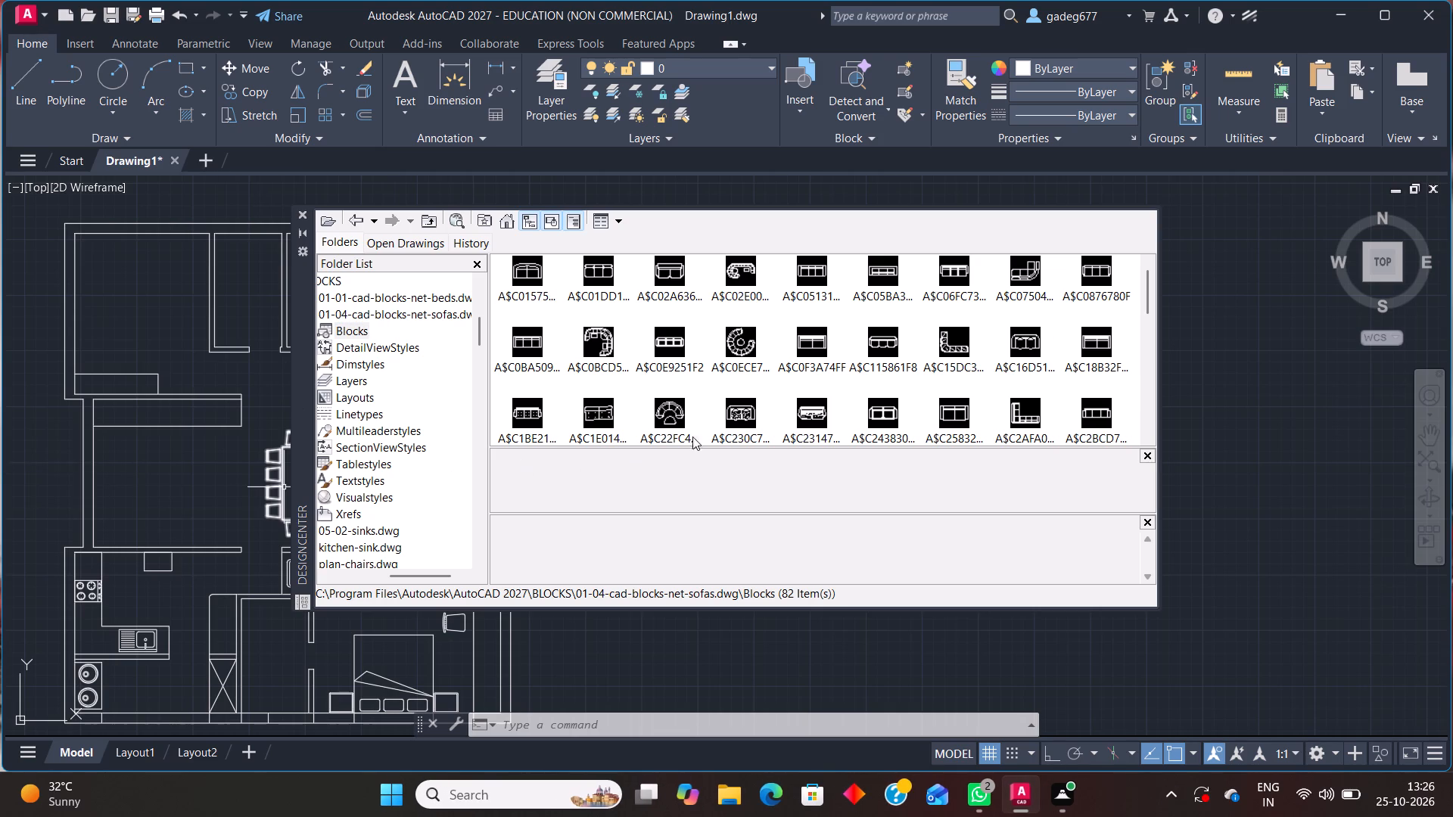
{"action": "left_click", "coordinate": [1056, 749]}
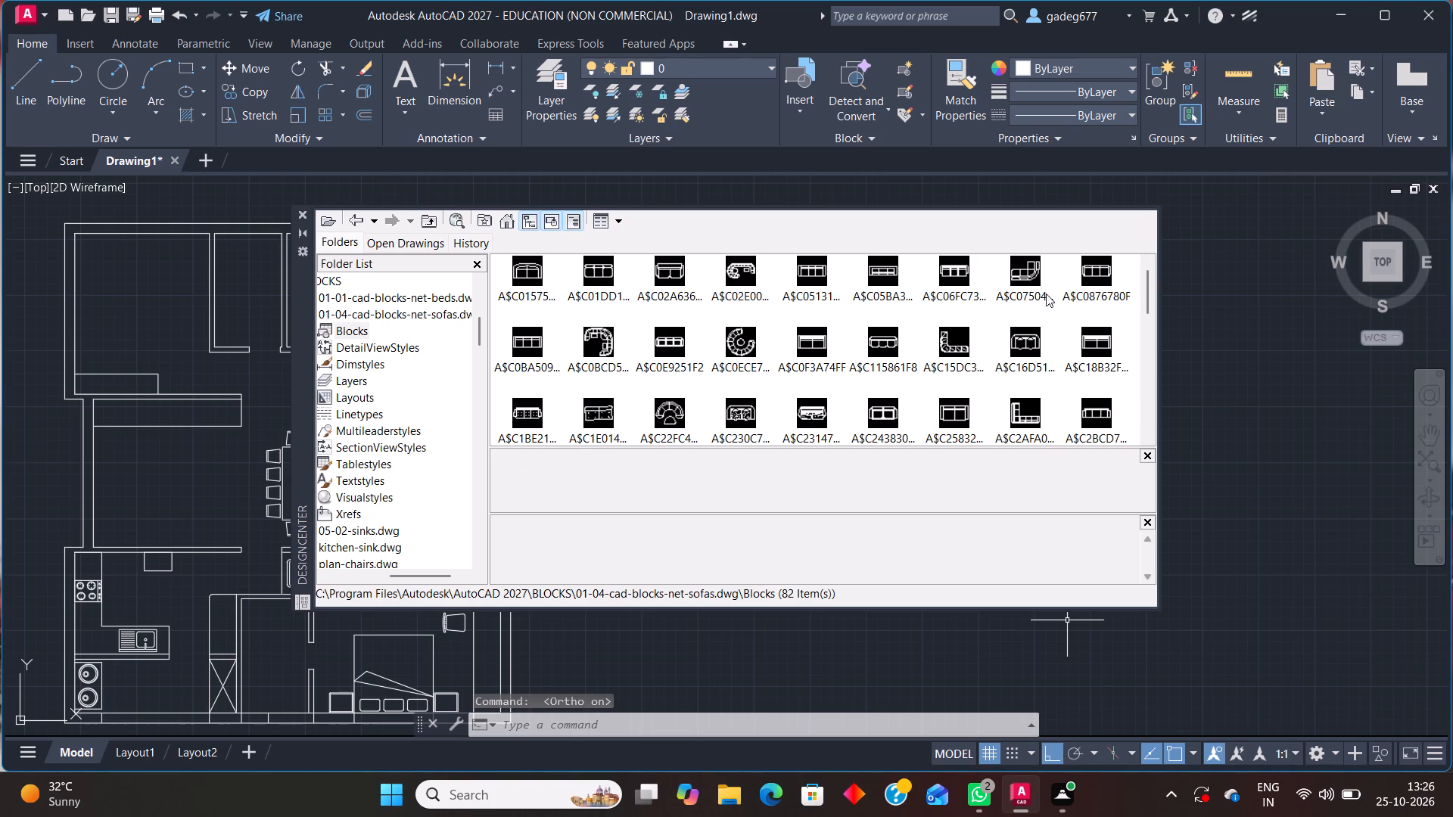
{"action": "double_click", "coordinate": [1033, 273]}
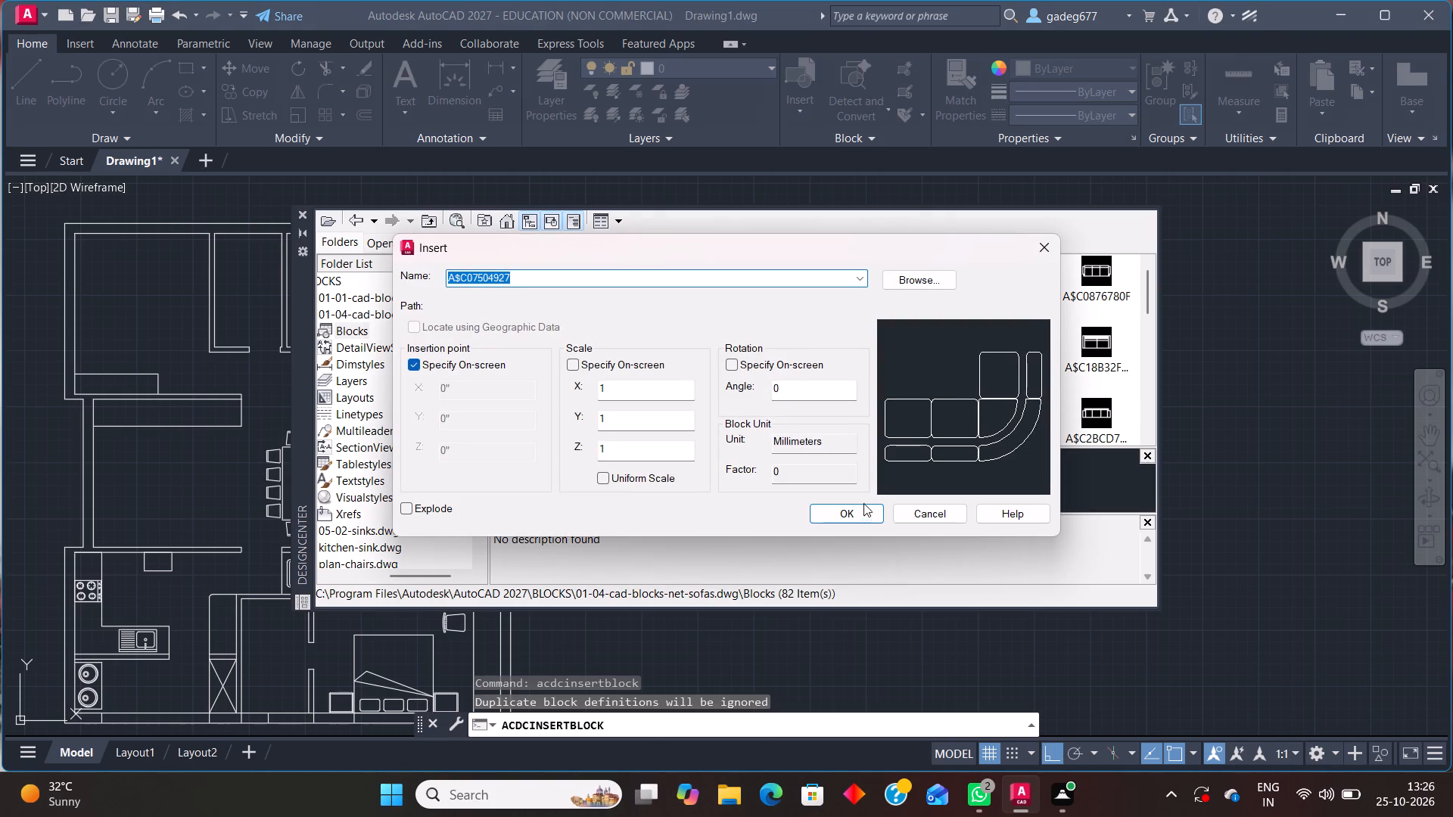
{"action": "left_click", "coordinate": [858, 511]}
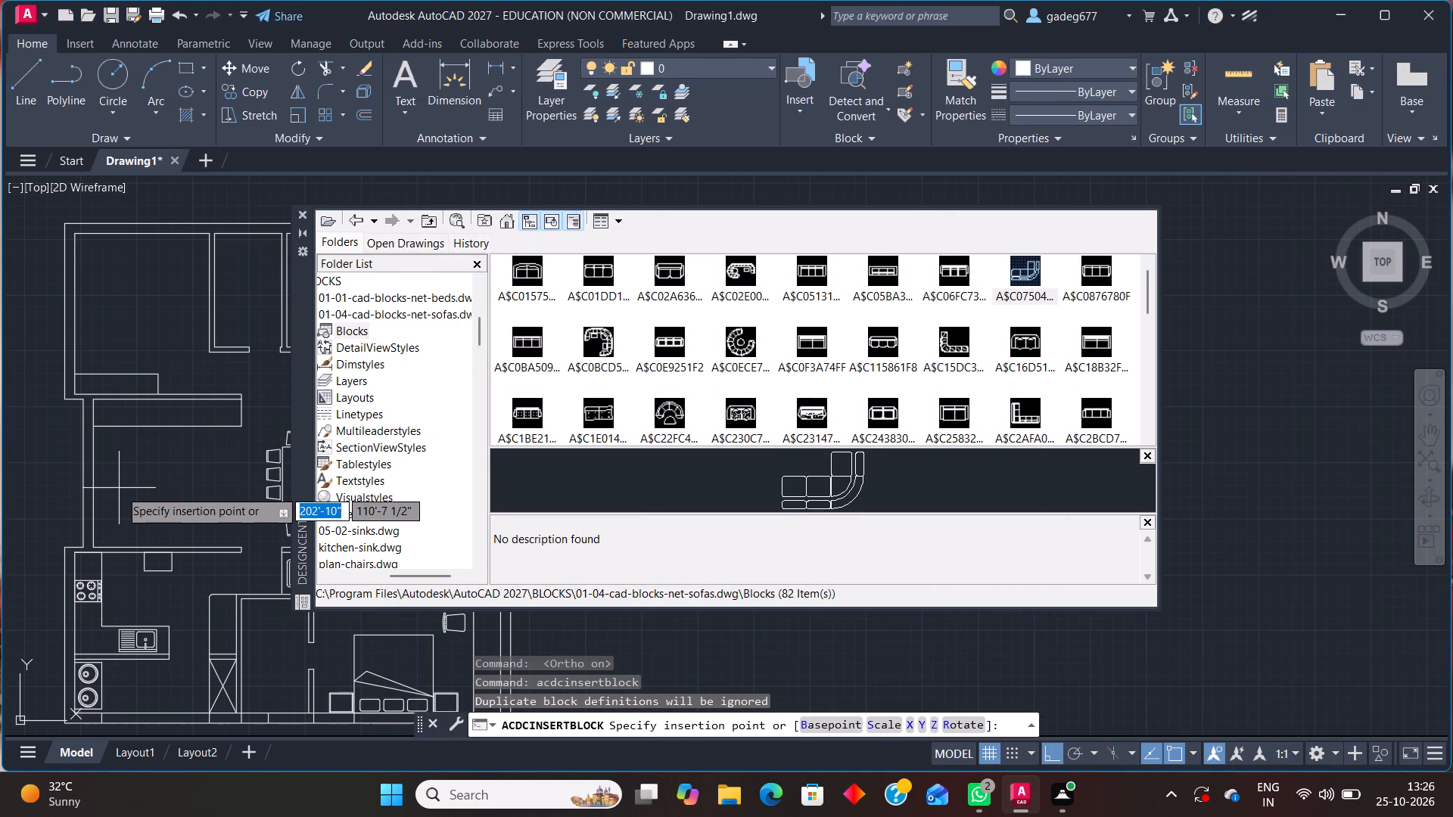
{"action": "left_click", "coordinate": [120, 489]}
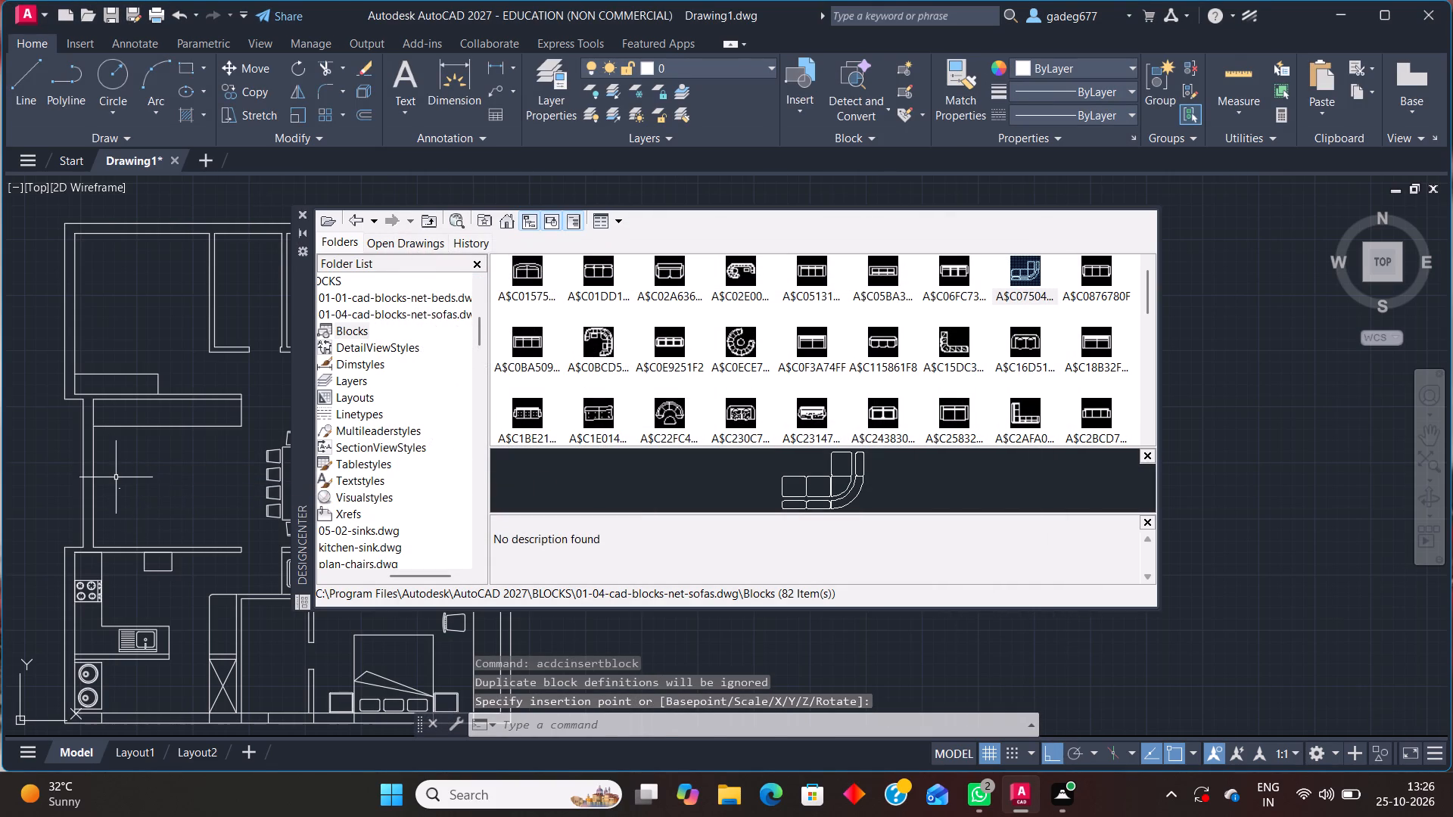
Scale the new corner sofa up freehand from its insertion point, using a scale distance of about 4'-2 1/2".
{"action": "left_click", "coordinate": [116, 478]}
{"action": "left_click", "coordinate": [147, 503]}
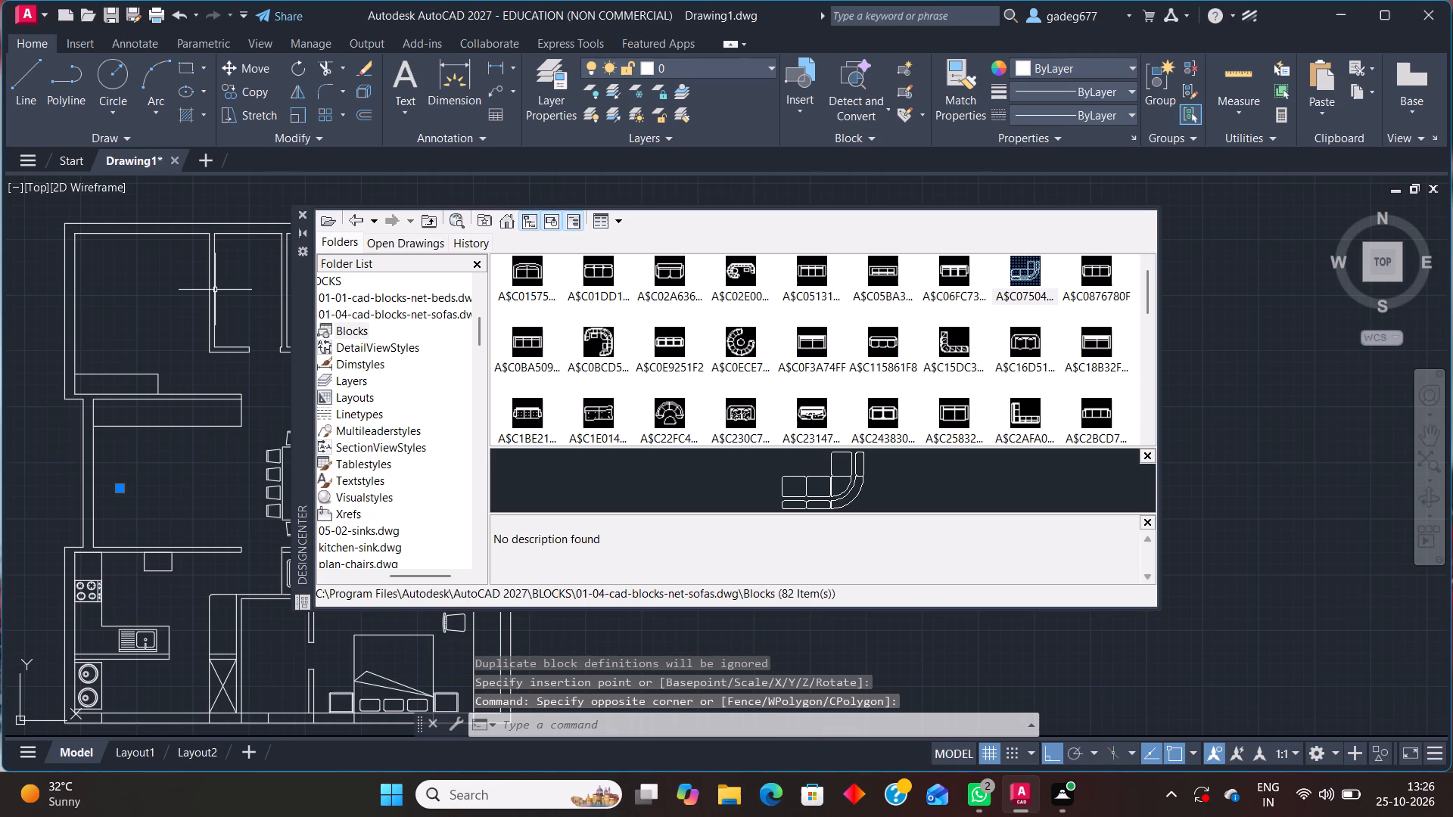
{"action": "type", "text": "sc"}
{"action": "key", "text": "Return"}
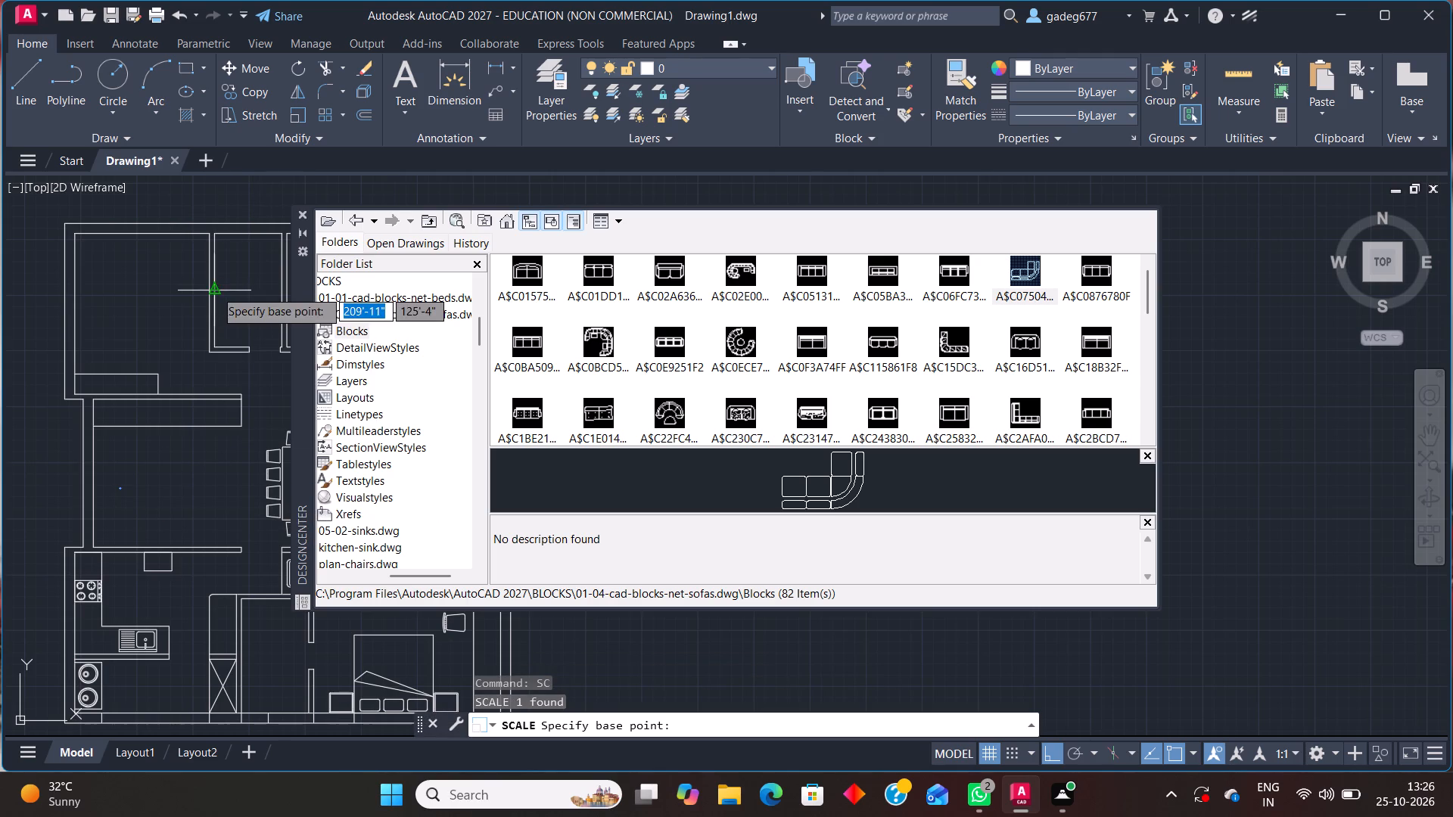
{"action": "left_click", "coordinate": [117, 493]}
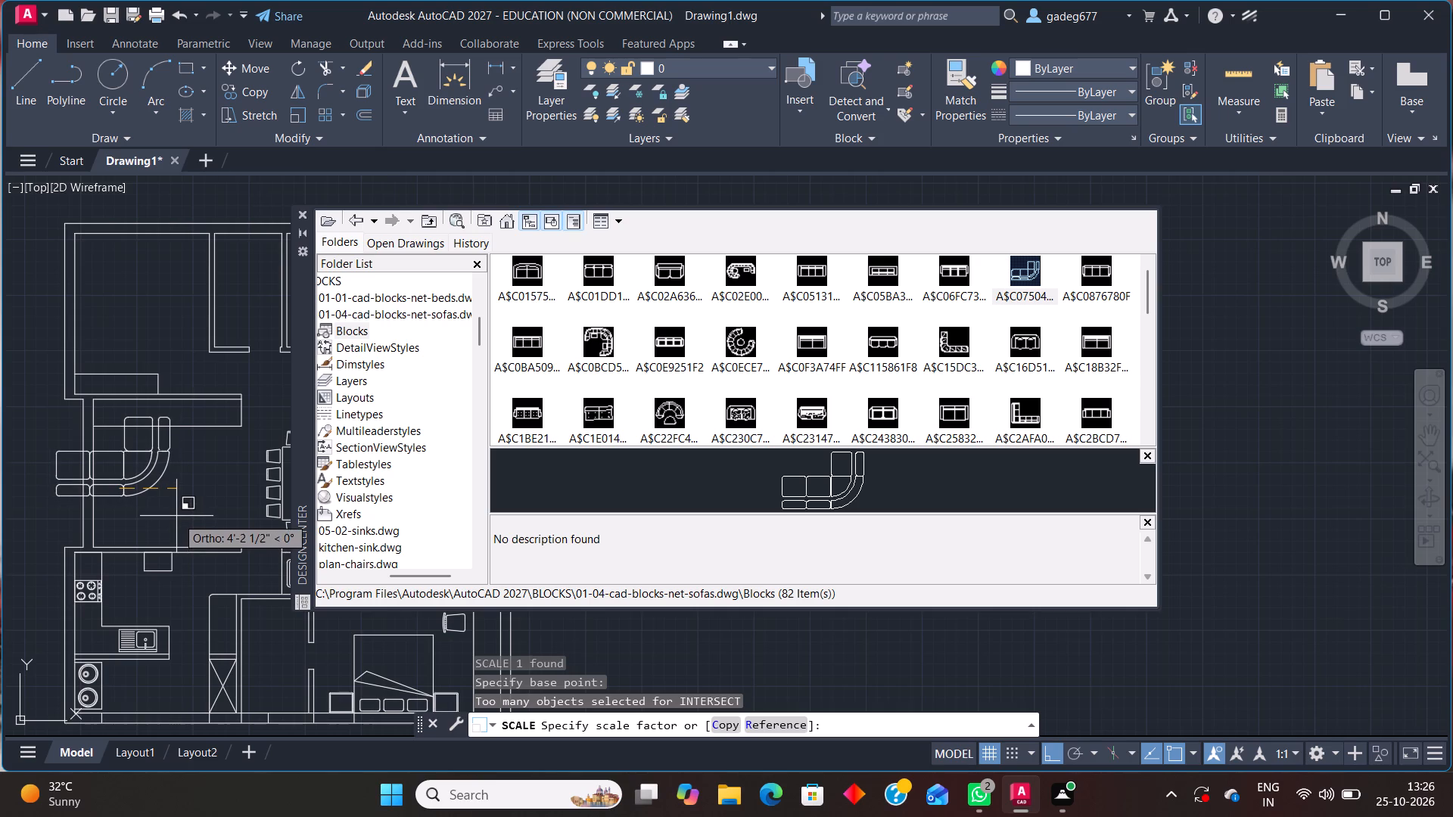
{"action": "left_click", "coordinate": [176, 517]}
Mirror the corner sofa about a vertical line through its west end, erasing the source object.
{"action": "left_click", "coordinate": [159, 479]}
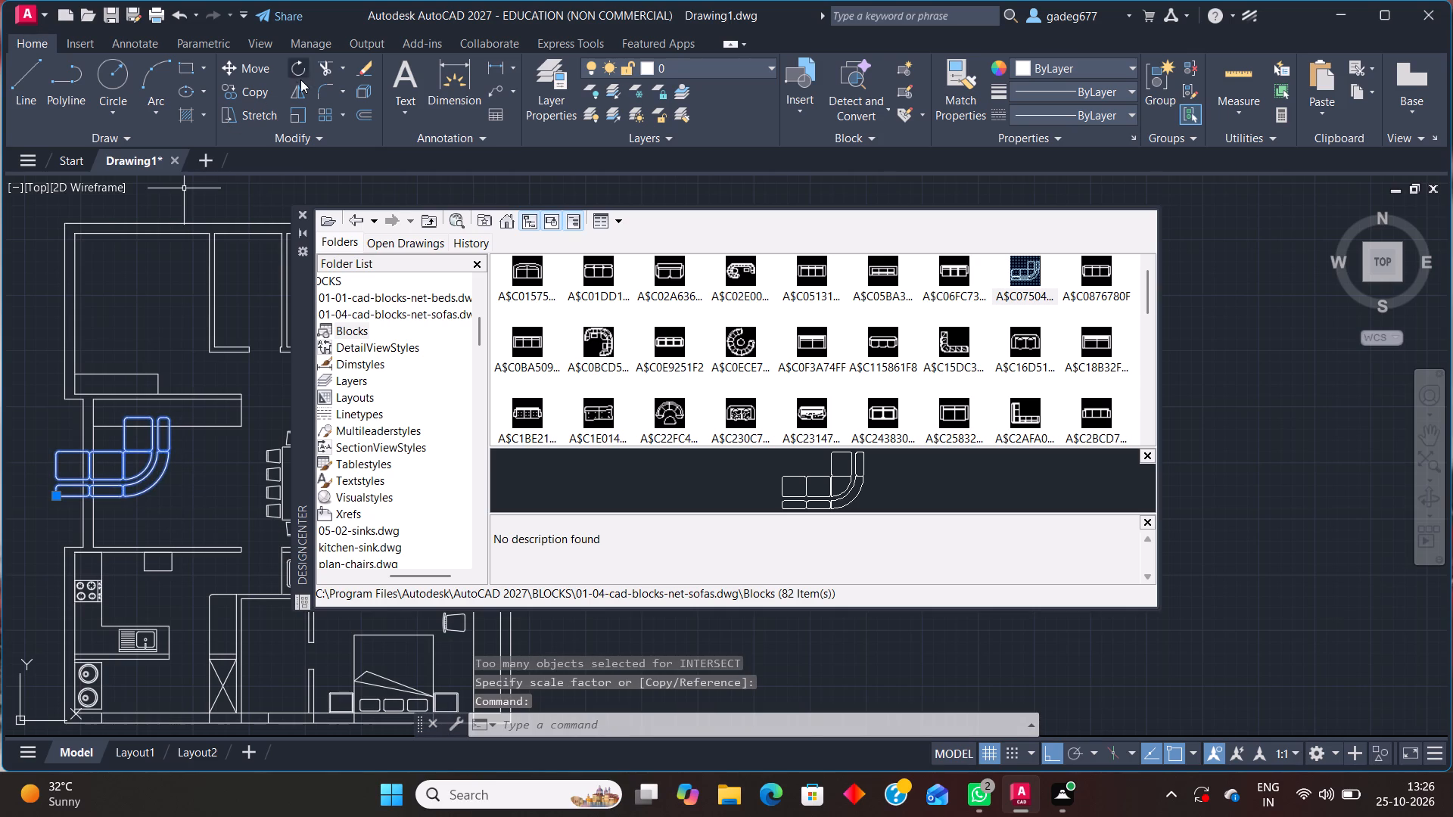
{"action": "left_click", "coordinate": [300, 88]}
{"action": "left_click", "coordinate": [61, 498]}
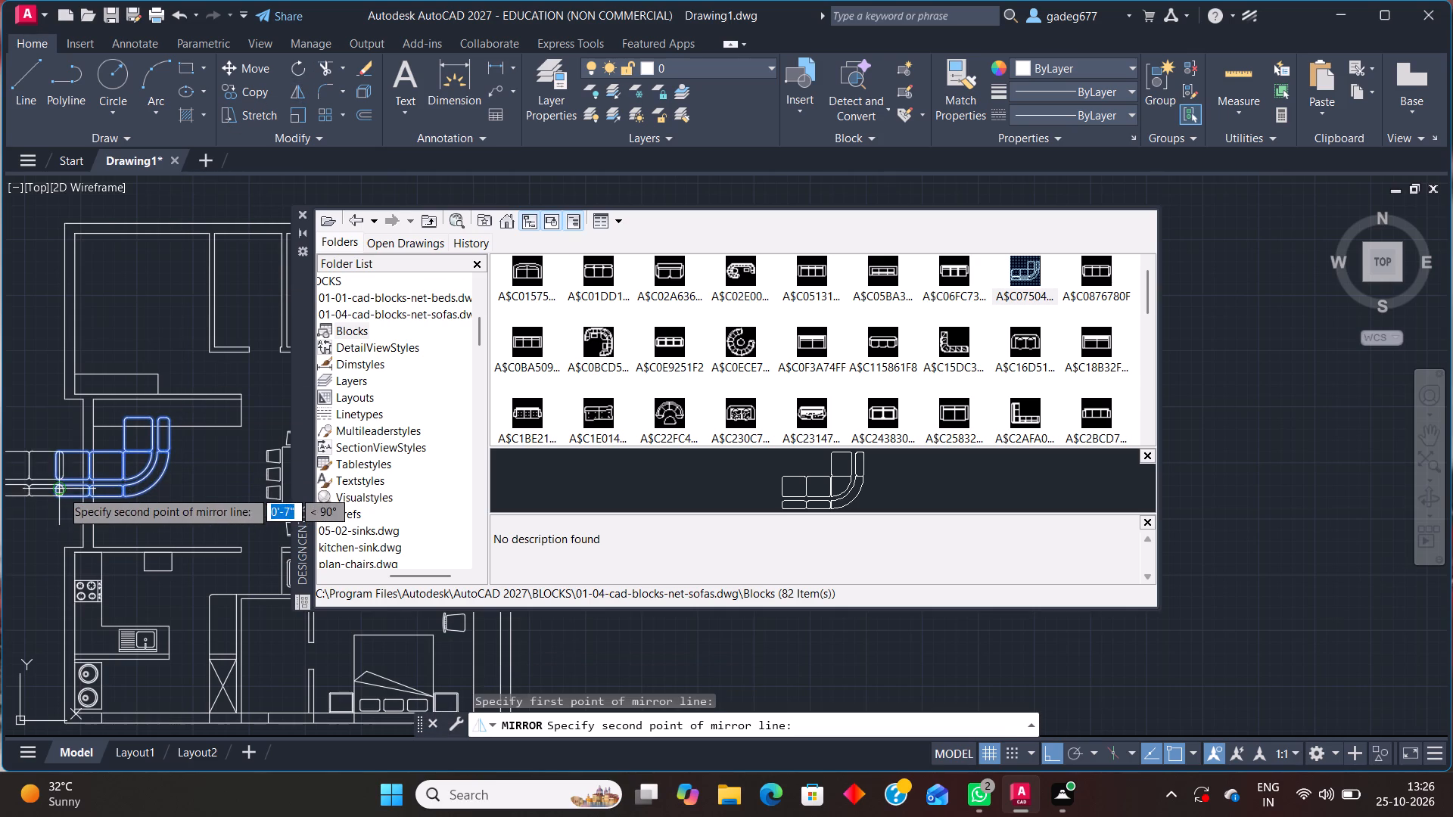
{"action": "left_click", "coordinate": [54, 512]}
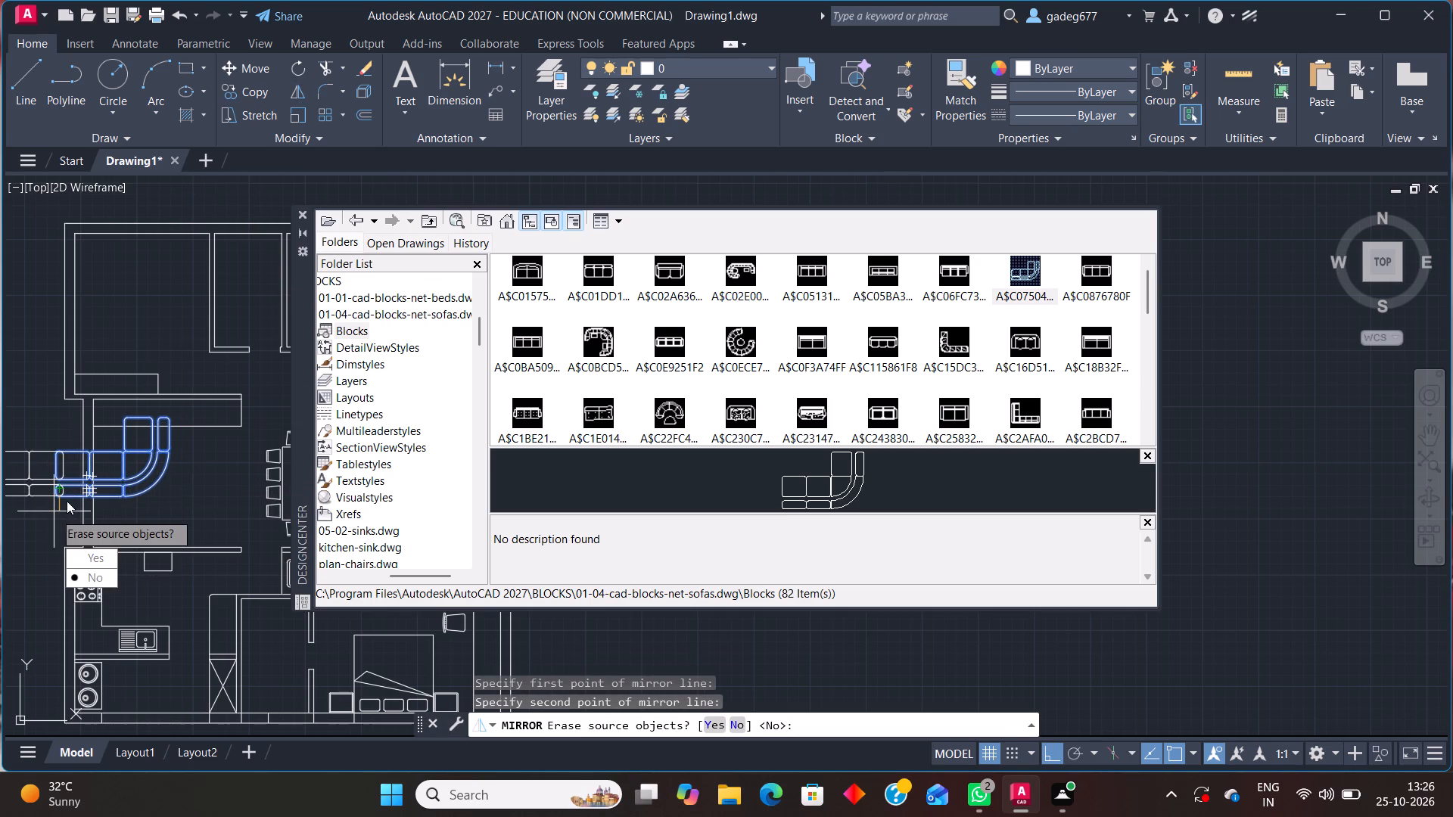
{"action": "left_click", "coordinate": [88, 561]}
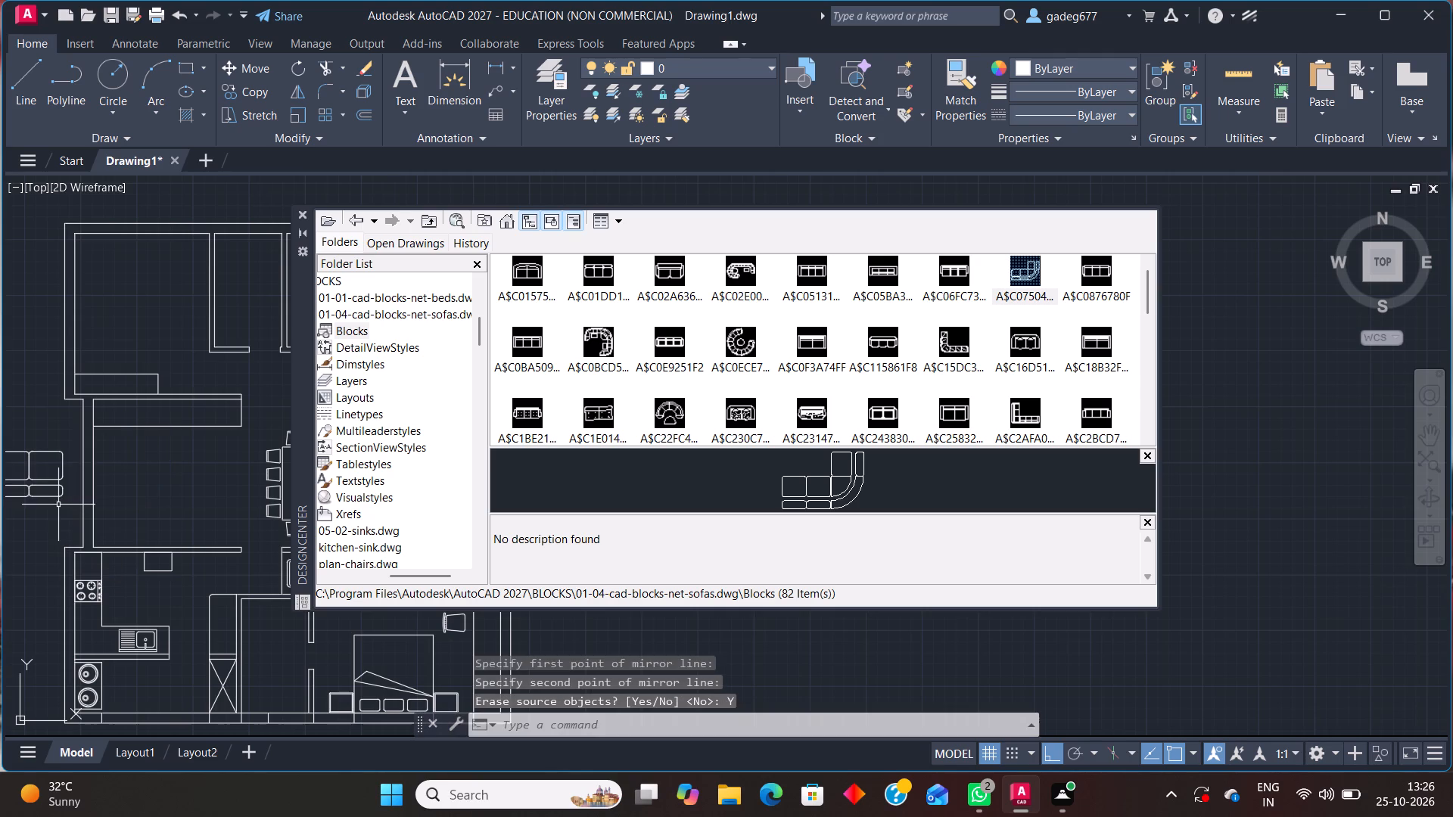
With Ortho and object snap off, move the mirrored sofa by its grip about 11'-6" at 343 degrees into the room north of the kitchen.
{"action": "left_click", "coordinate": [51, 473]}
{"action": "left_click", "coordinate": [62, 481]}
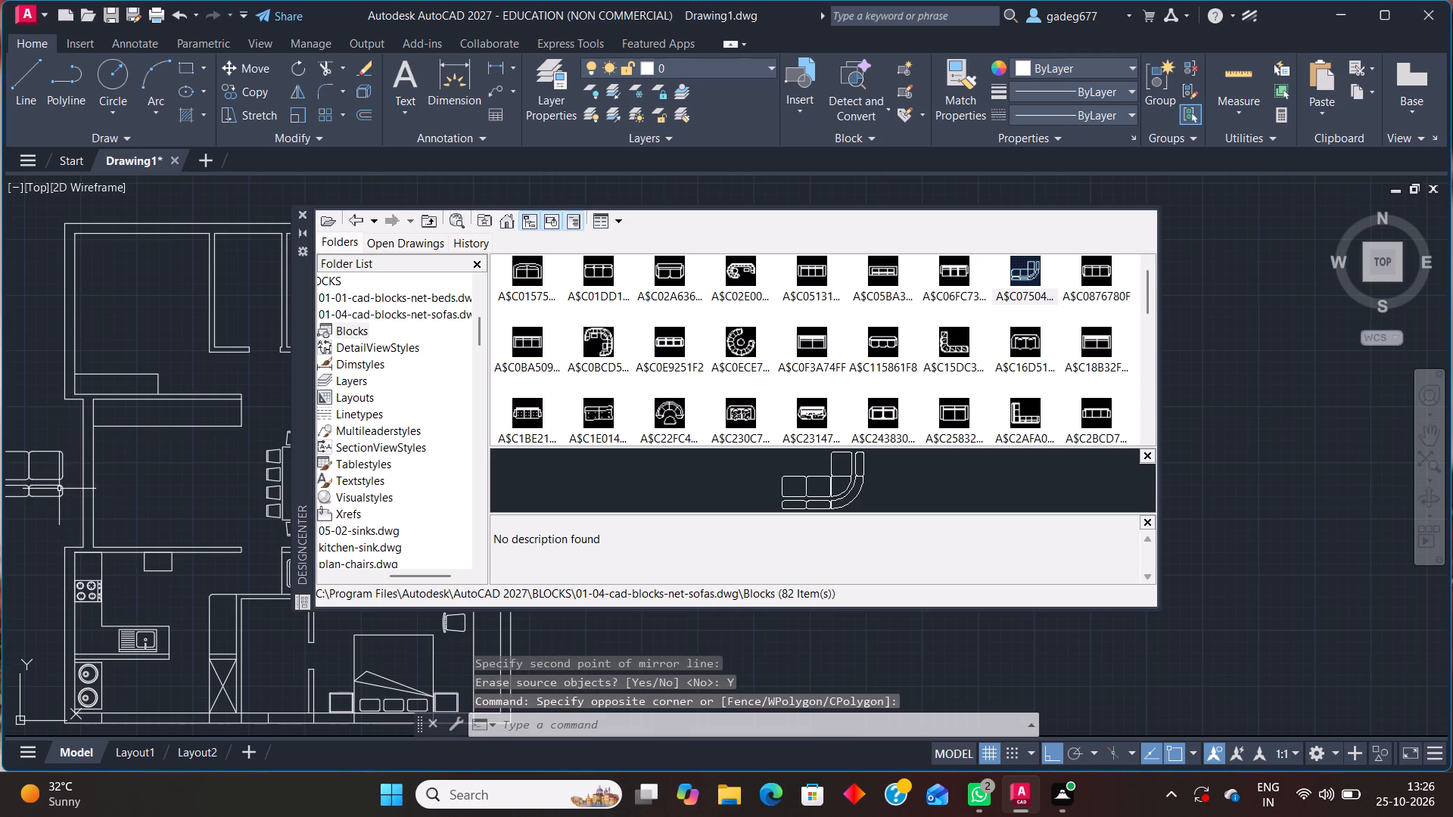
{"action": "left_click", "coordinate": [59, 489]}
{"action": "left_click", "coordinate": [64, 497]}
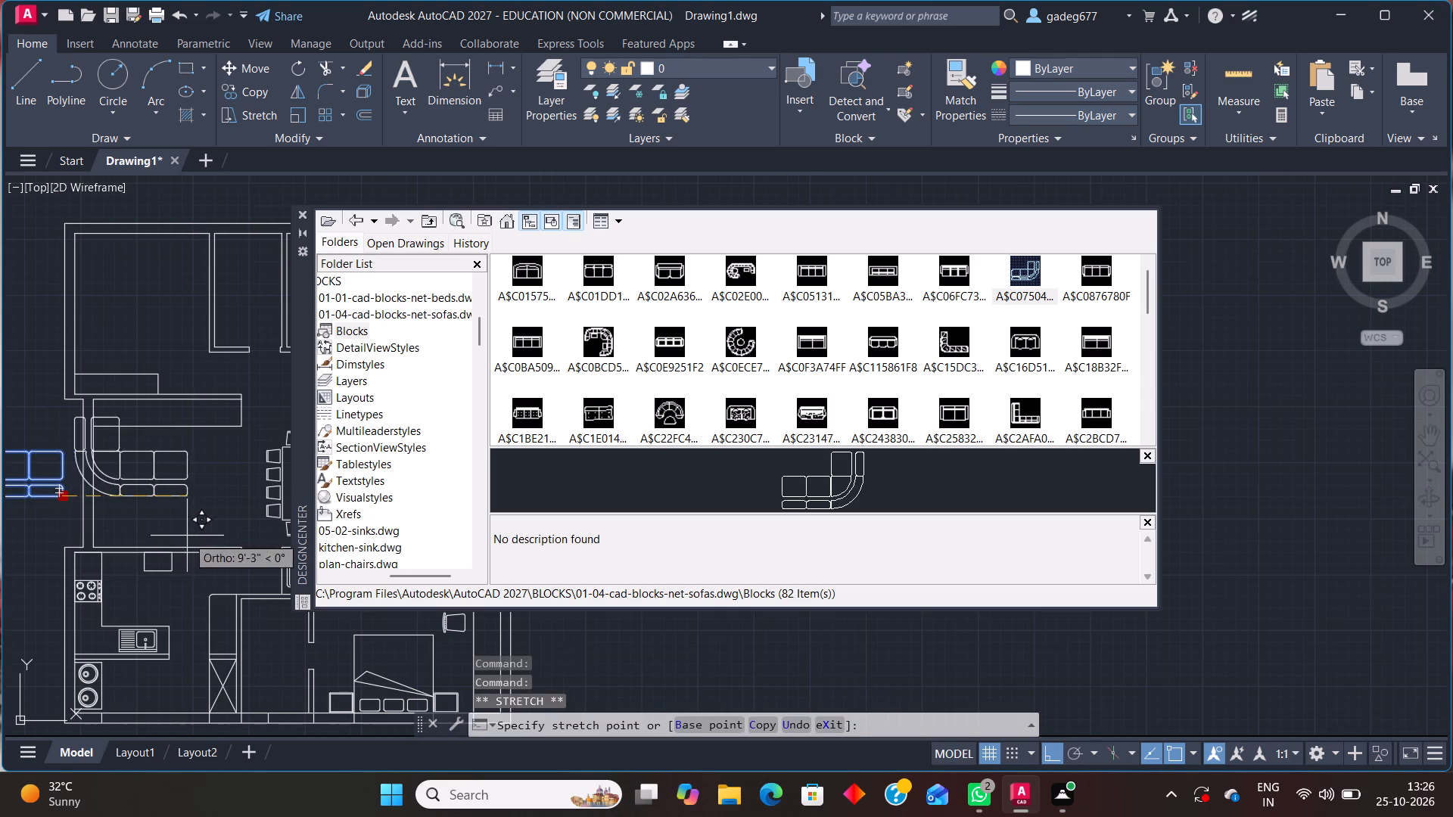
{"action": "key", "text": "F8"}
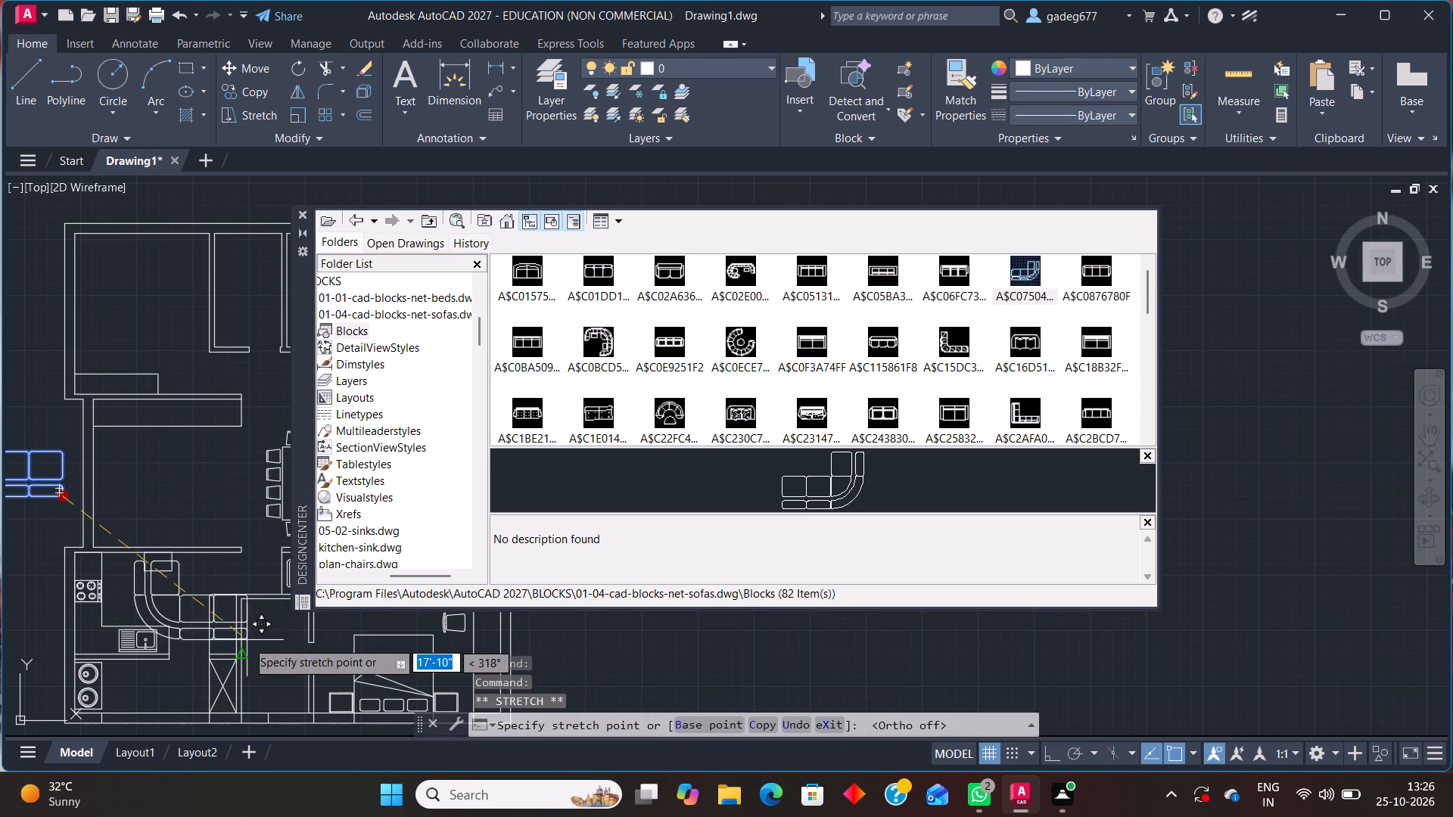
{"action": "scroll", "coordinate": [208, 536], "scroll_direction": "up", "scroll_amount": 2}
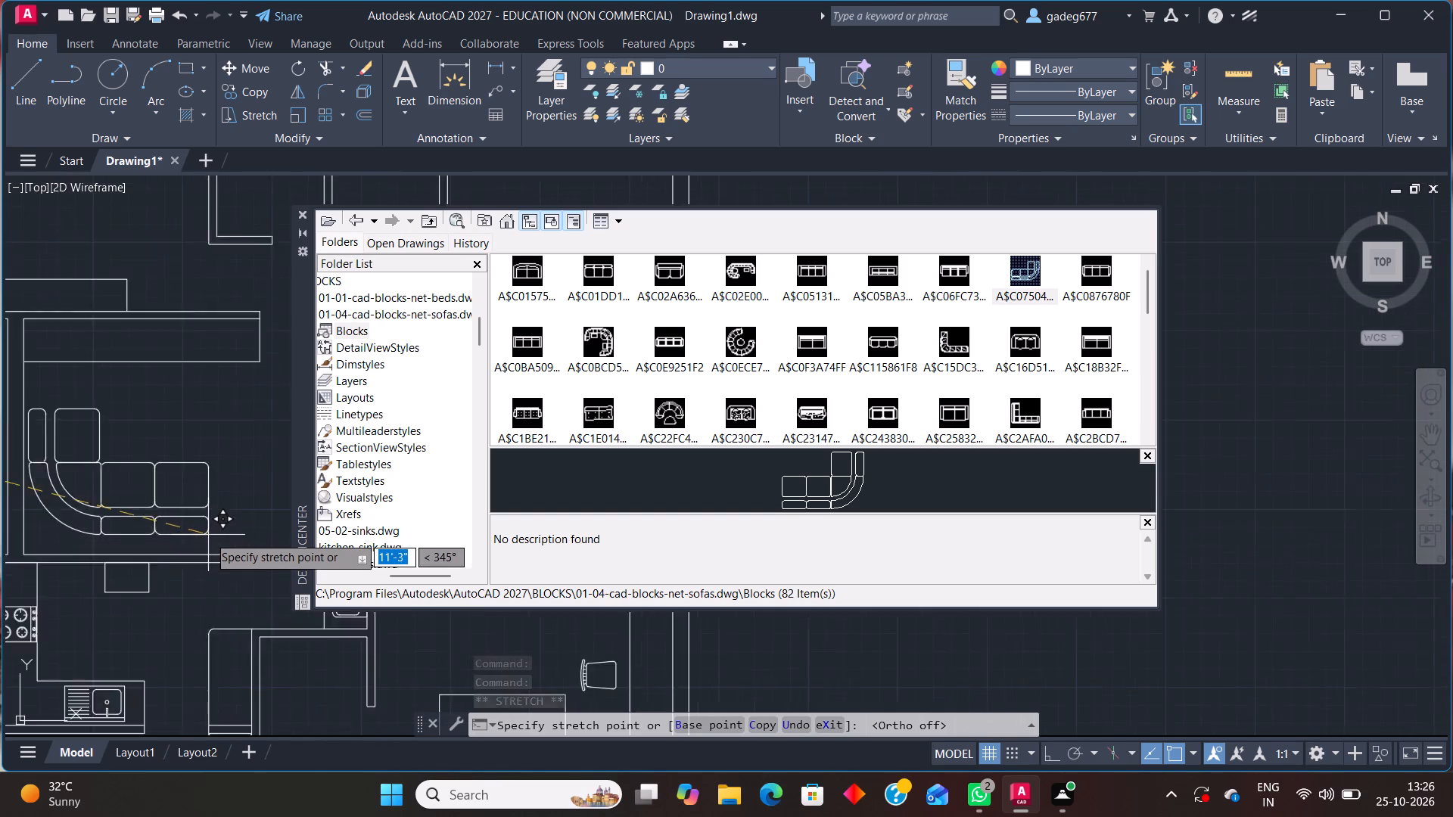
{"action": "scroll", "coordinate": [229, 550], "scroll_direction": "down", "scroll_amount": 1}
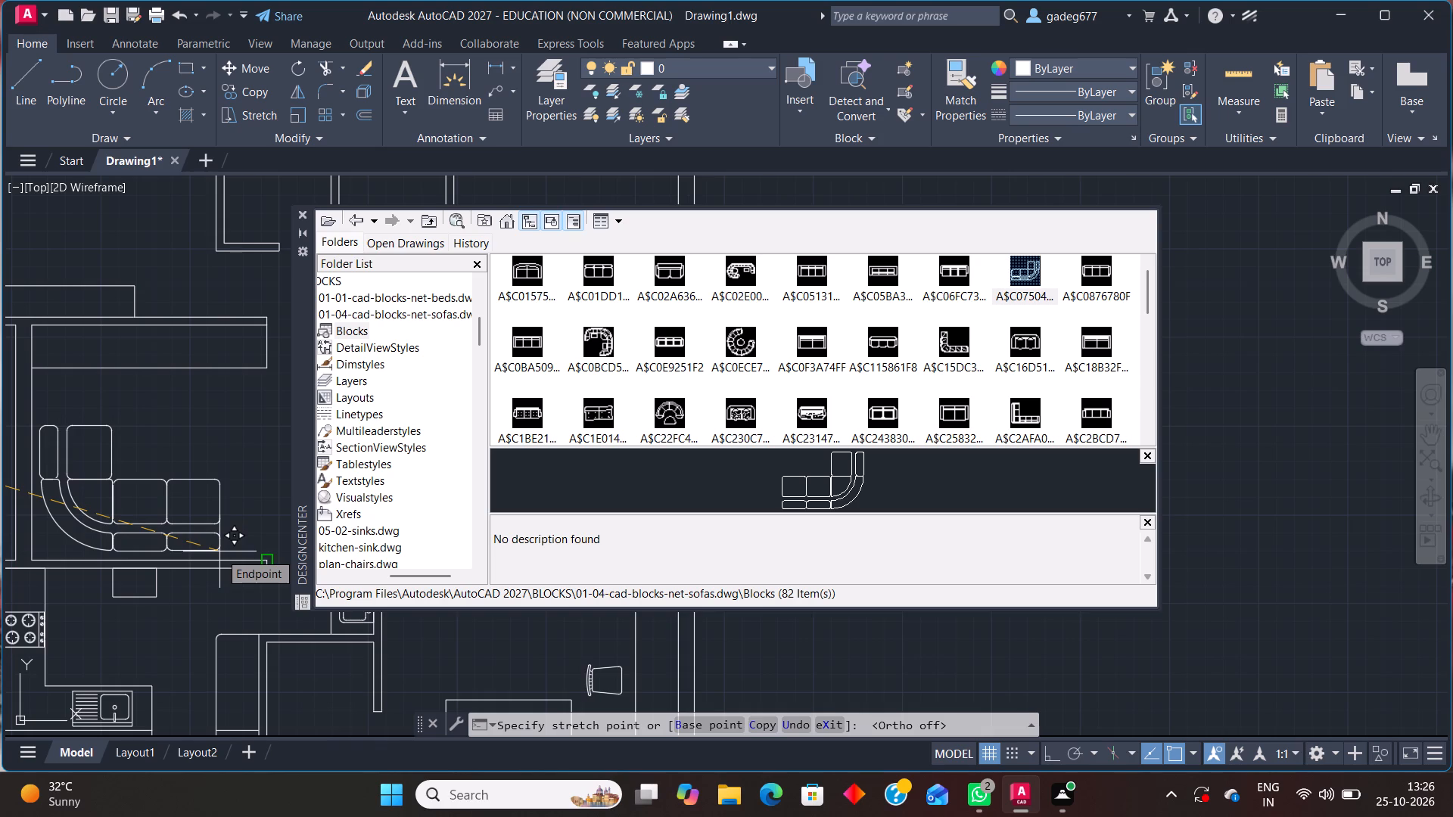
{"action": "key", "text": "F9"}
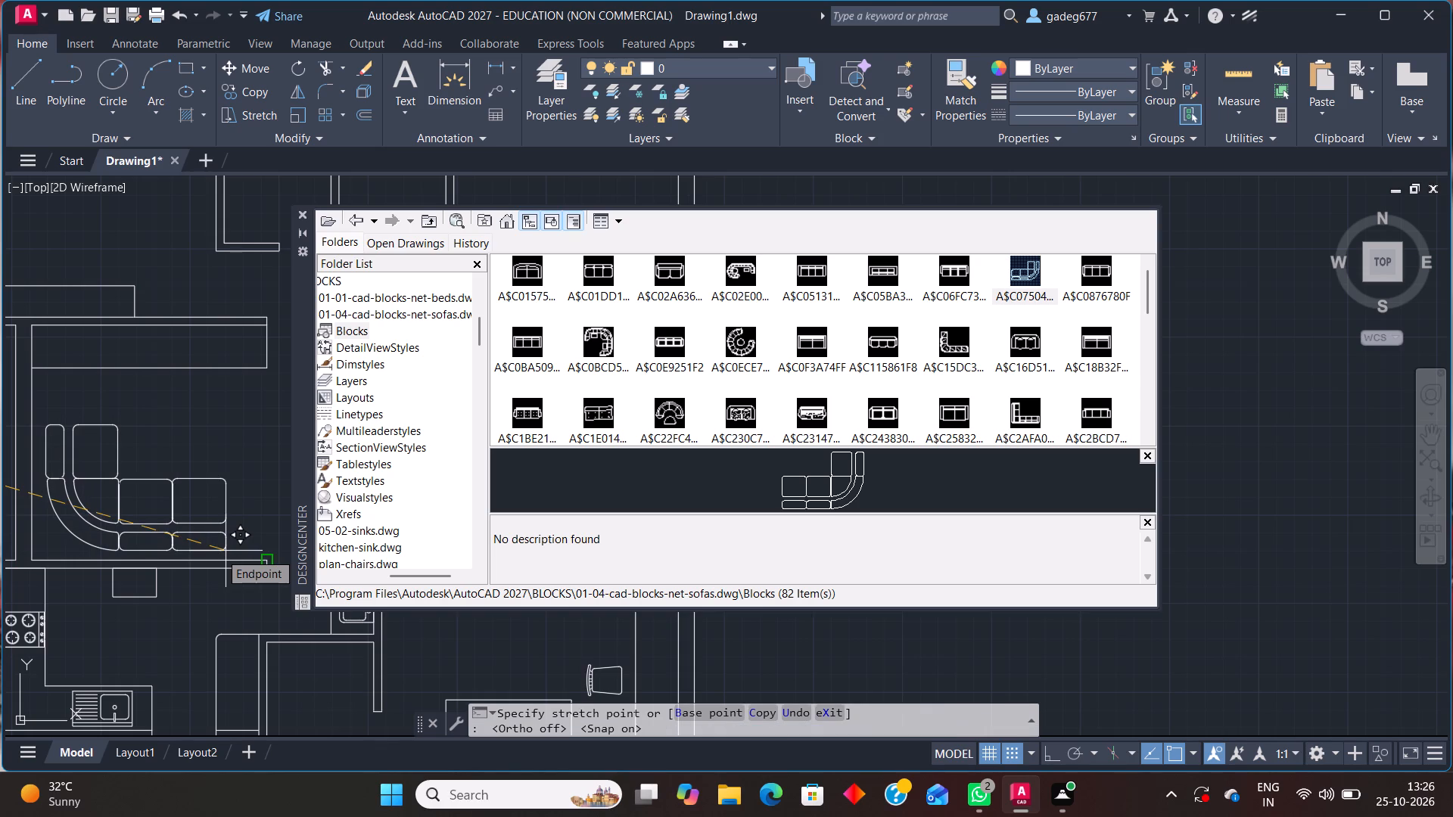
{"action": "key", "text": "F9"}
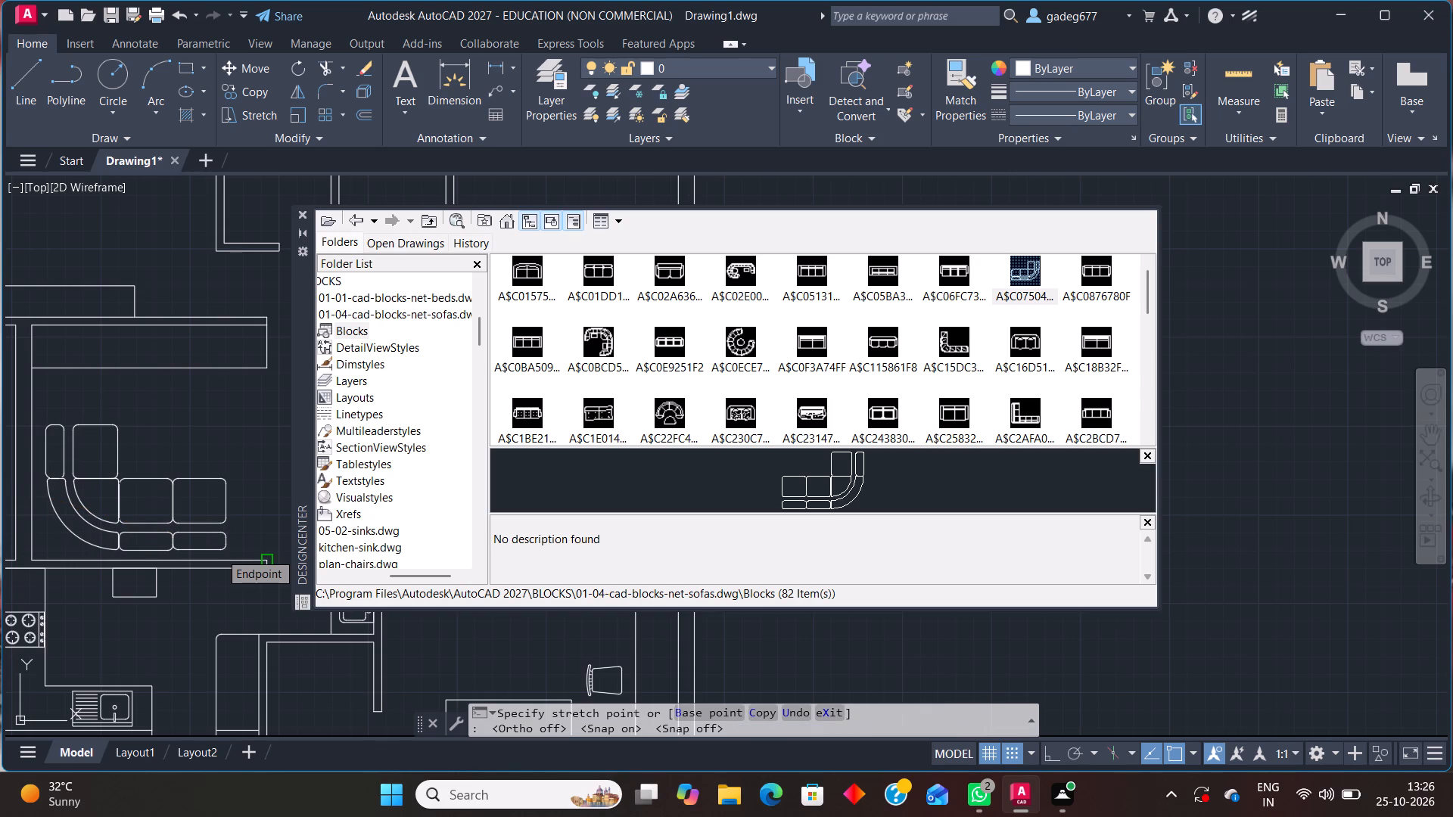
{"action": "left_click", "coordinate": [1174, 753]}
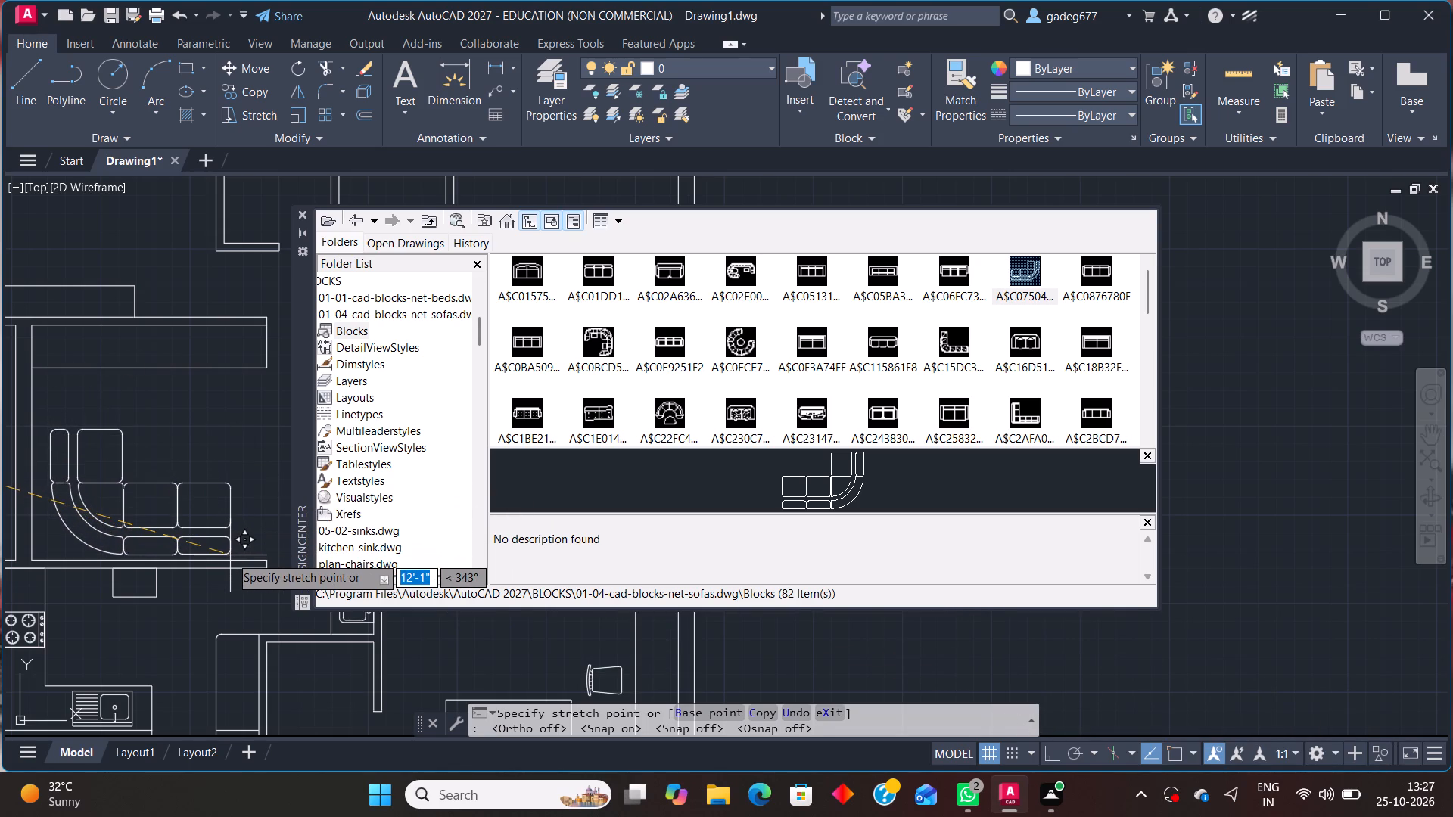
{"action": "scroll", "coordinate": [230, 556], "scroll_direction": "up", "scroll_amount": 1}
{"action": "scroll", "coordinate": [230, 556], "scroll_direction": "down", "scroll_amount": 1}
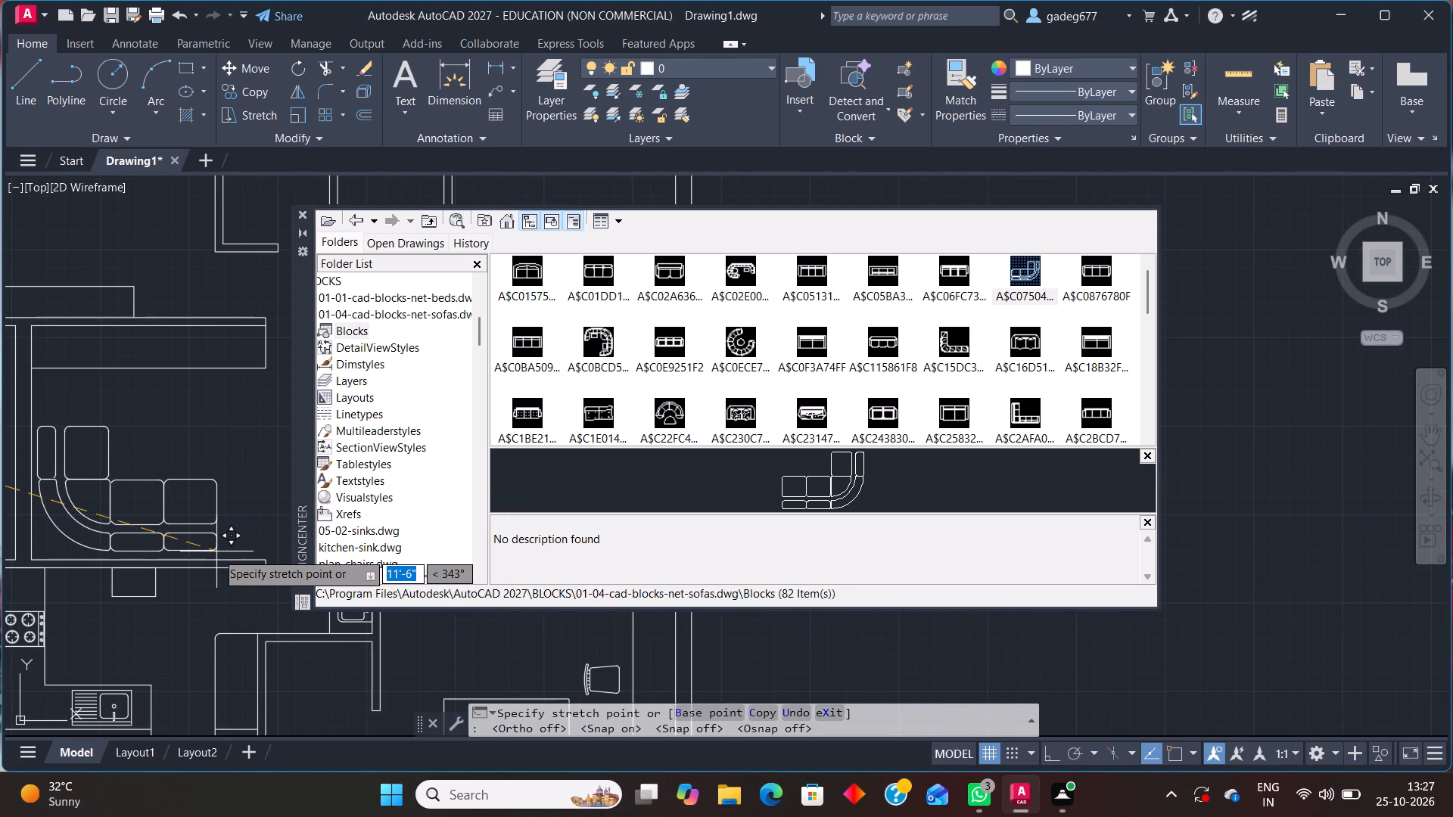
{"action": "left_click", "coordinate": [216, 552]}
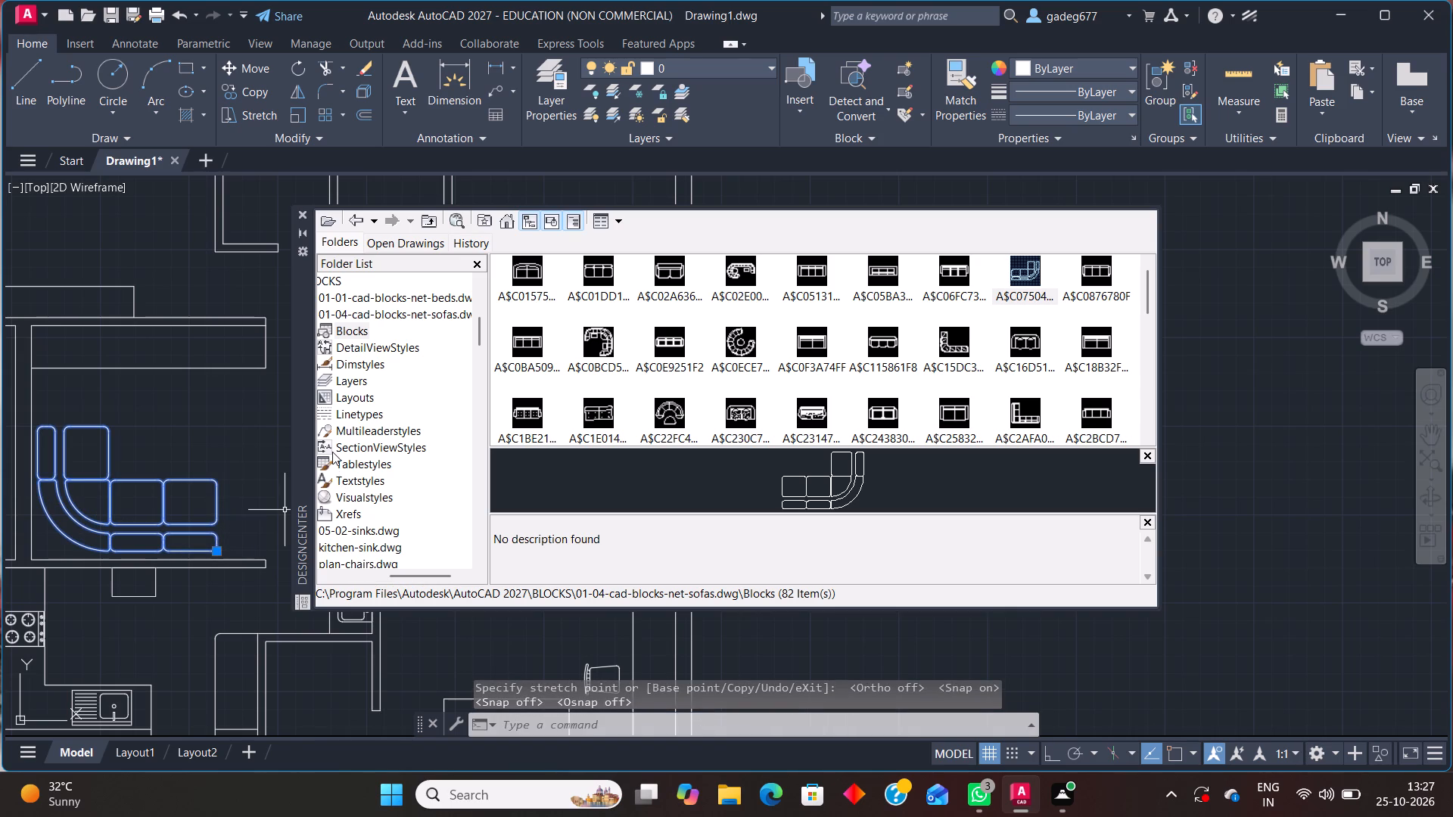
{"action": "key", "text": "Escape"}
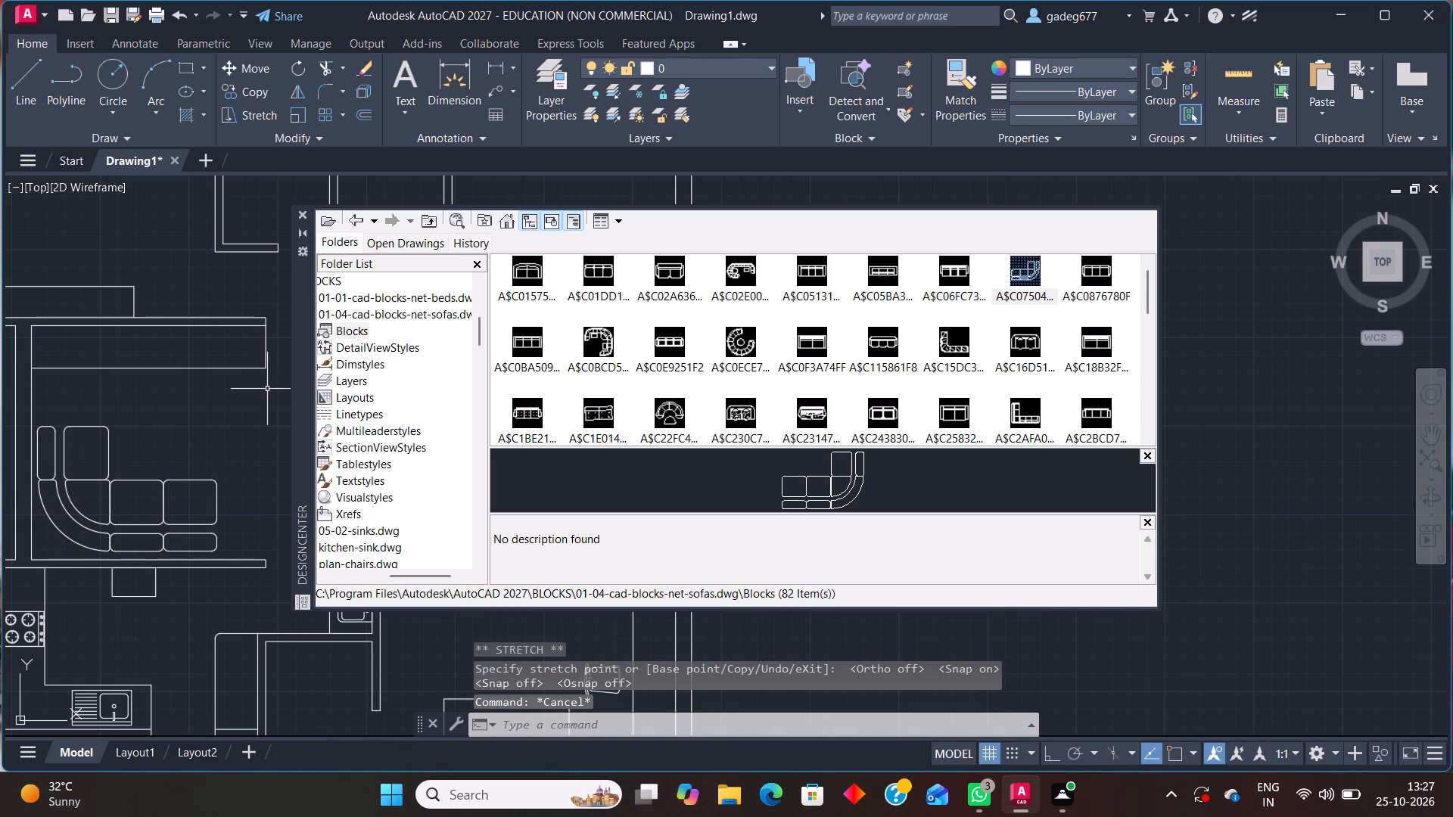
Draw a small, nearly square table outline about 2'-9" deep with Ortho lines, just northeast of the curved corner sofa's seats.
{"action": "key", "text": "l"}
{"action": "key", "text": "Return"}
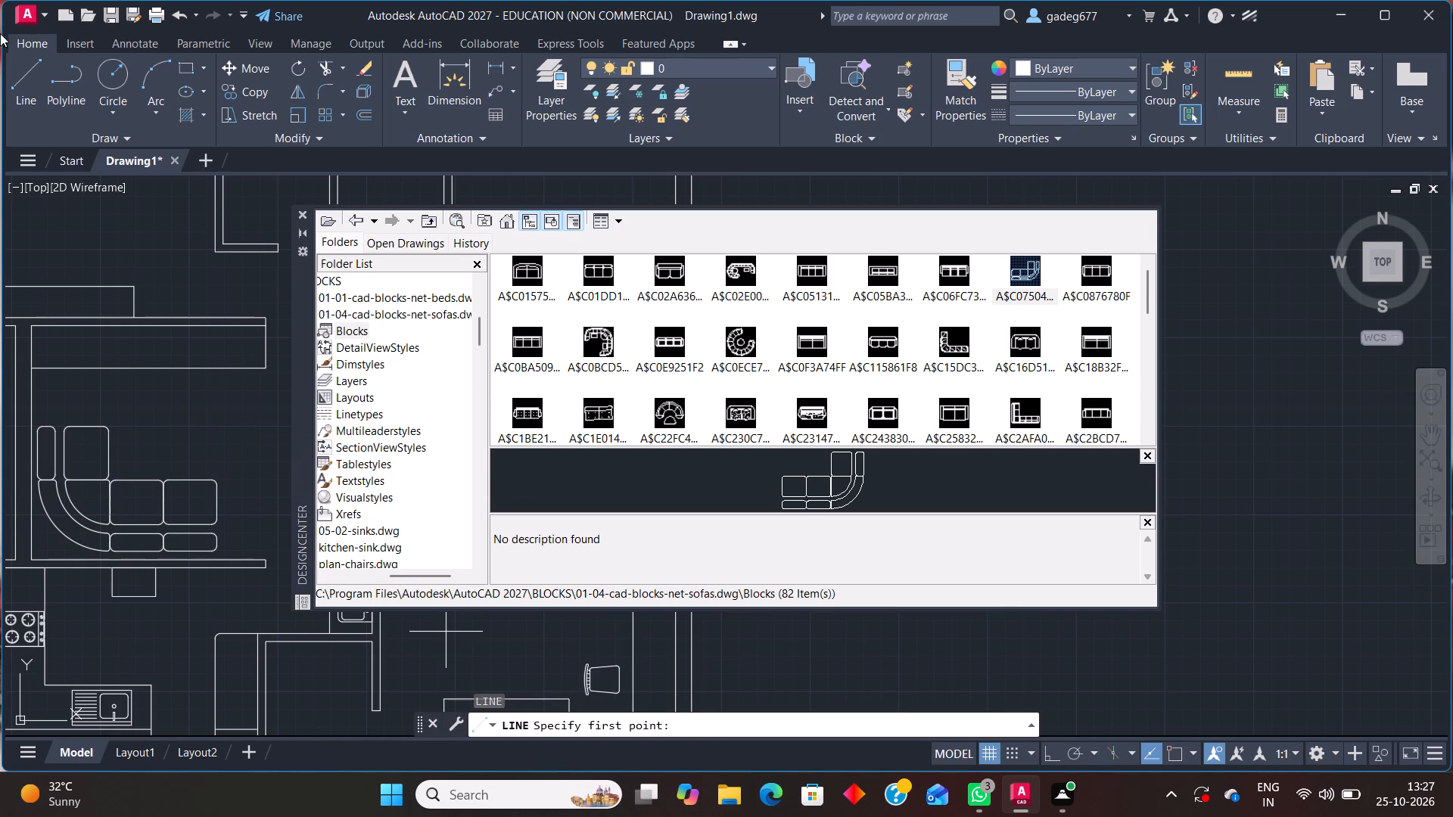
{"action": "left_click", "coordinate": [144, 404]}
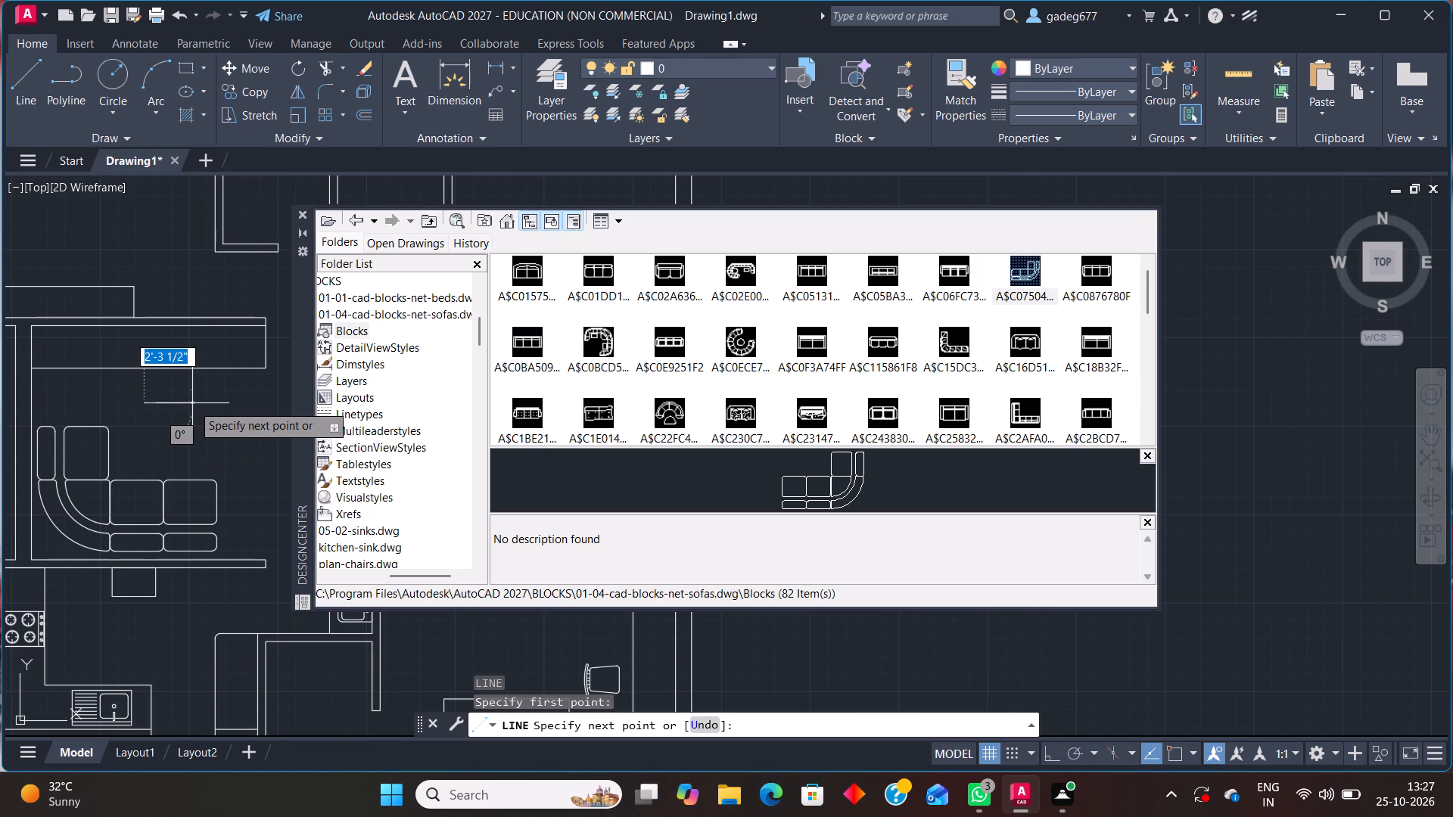
{"action": "key", "text": "F8"}
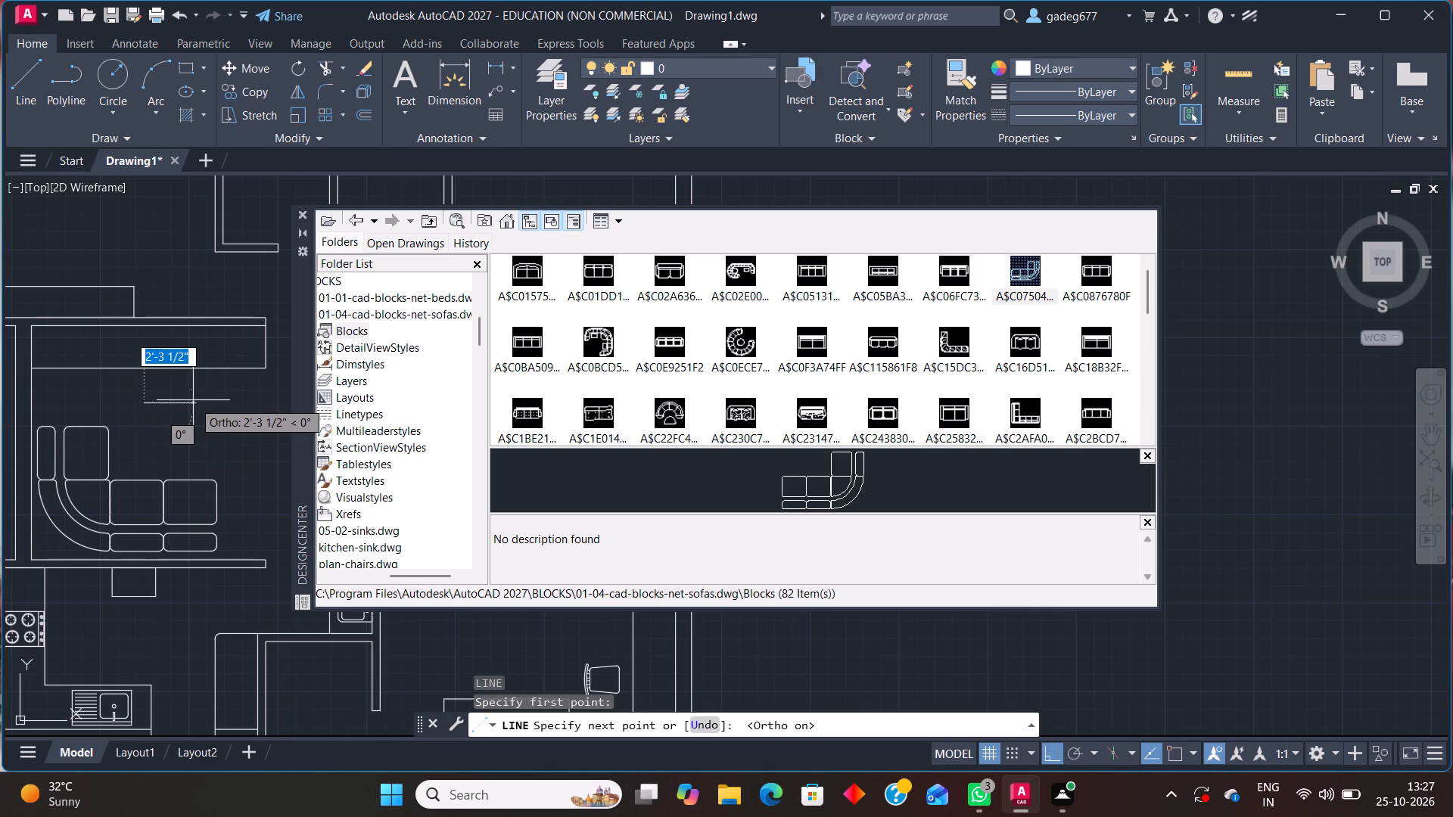
{"action": "left_click", "coordinate": [197, 401]}
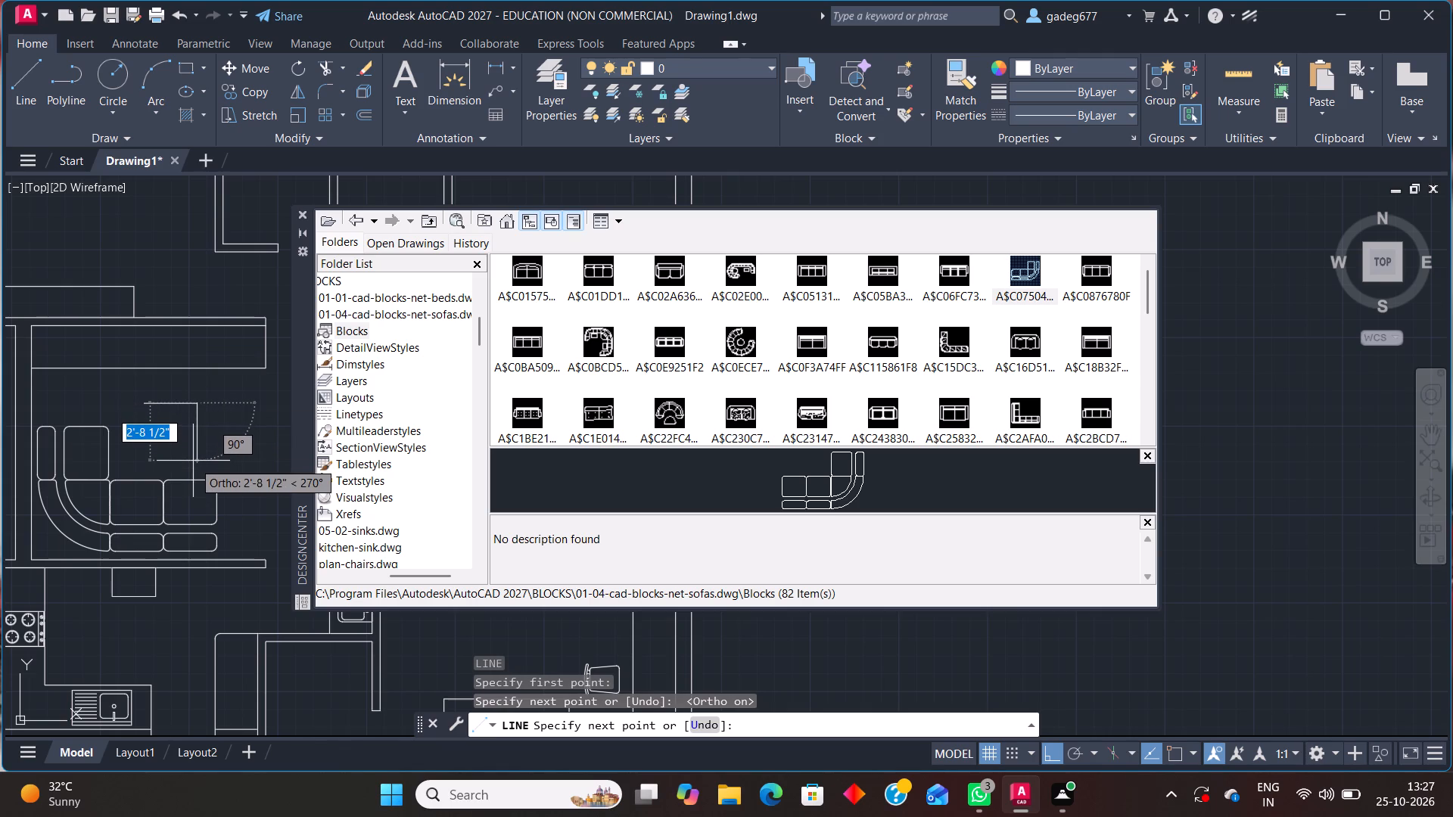
{"action": "left_click", "coordinate": [193, 461]}
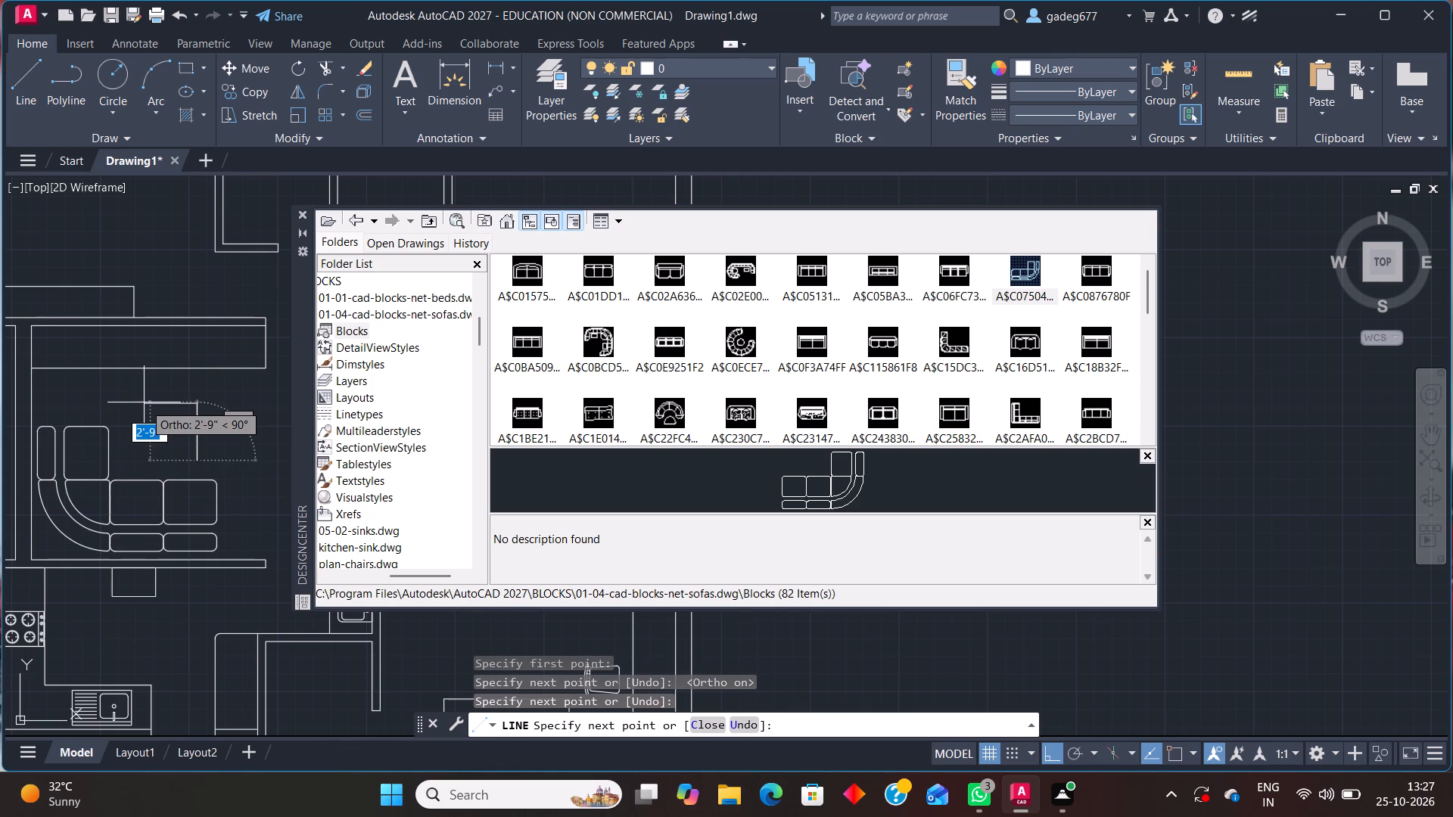
{"action": "key", "text": "F3"}
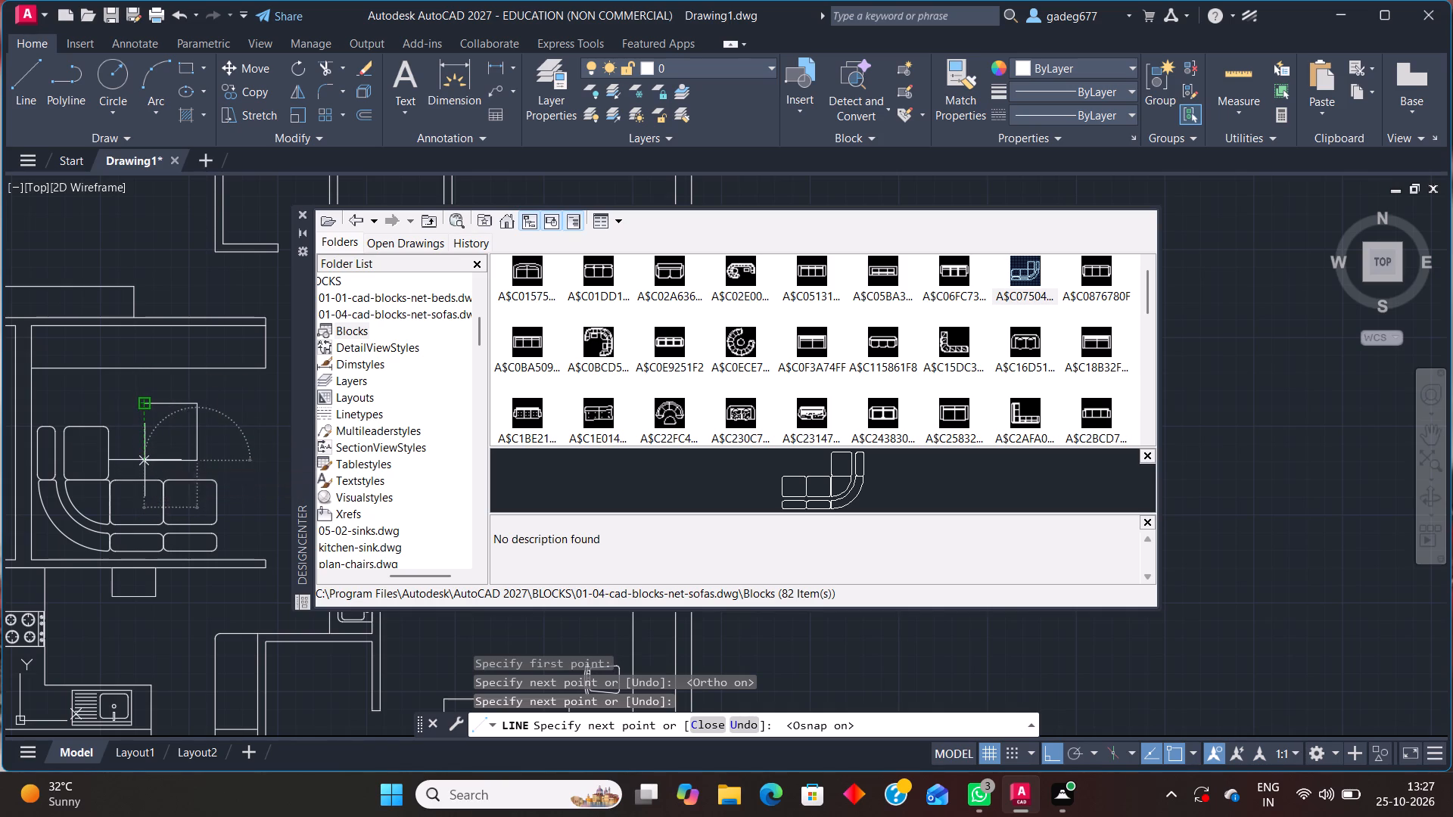
{"action": "left_click", "coordinate": [145, 461]}
{"action": "left_click", "coordinate": [145, 408]}
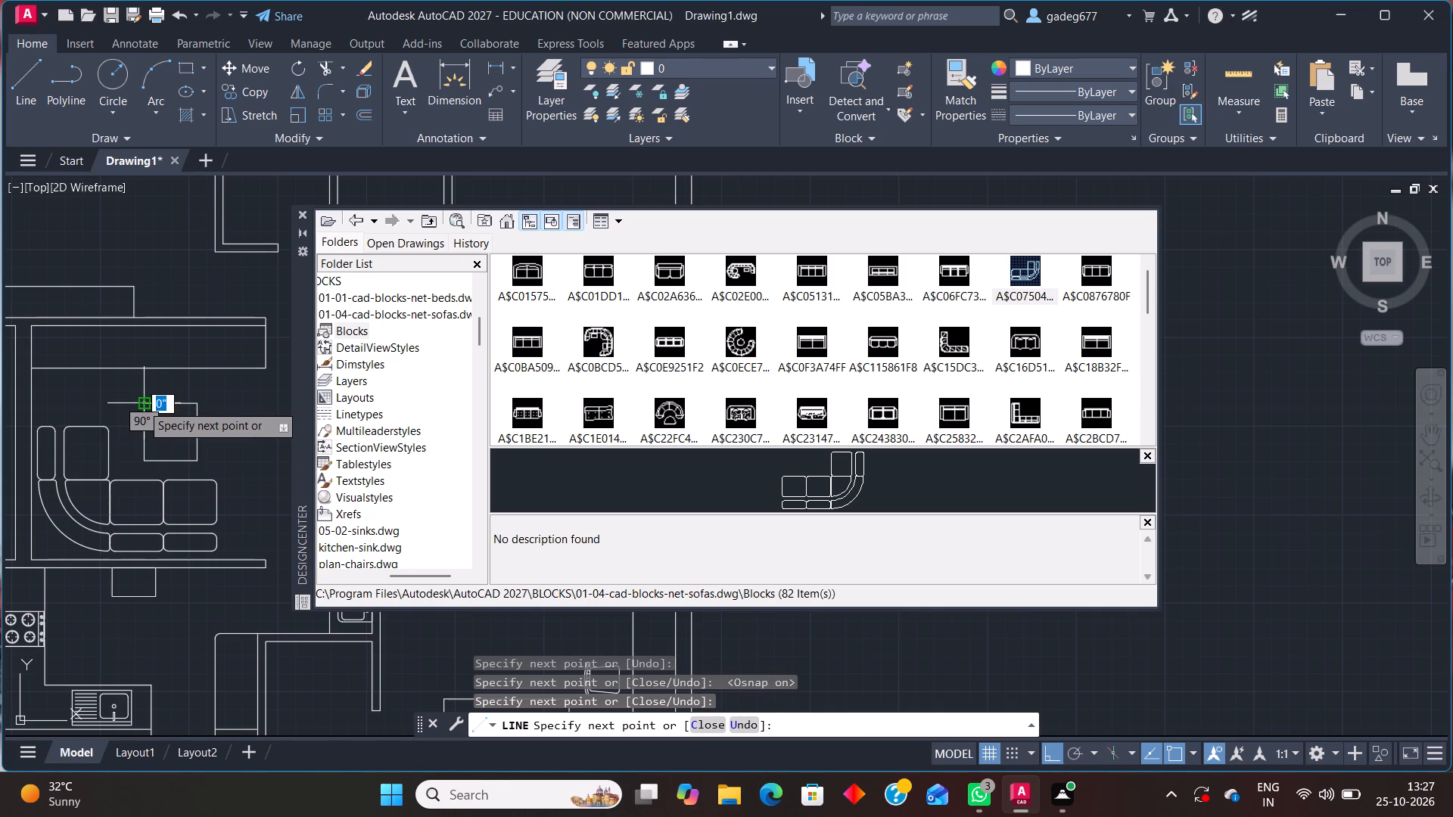
{"action": "key", "text": "Escape"}
Delete the curved corner sofa from the room north of the kitchen.
{"action": "scroll", "coordinate": [133, 432], "scroll_direction": "down", "scroll_amount": 2}
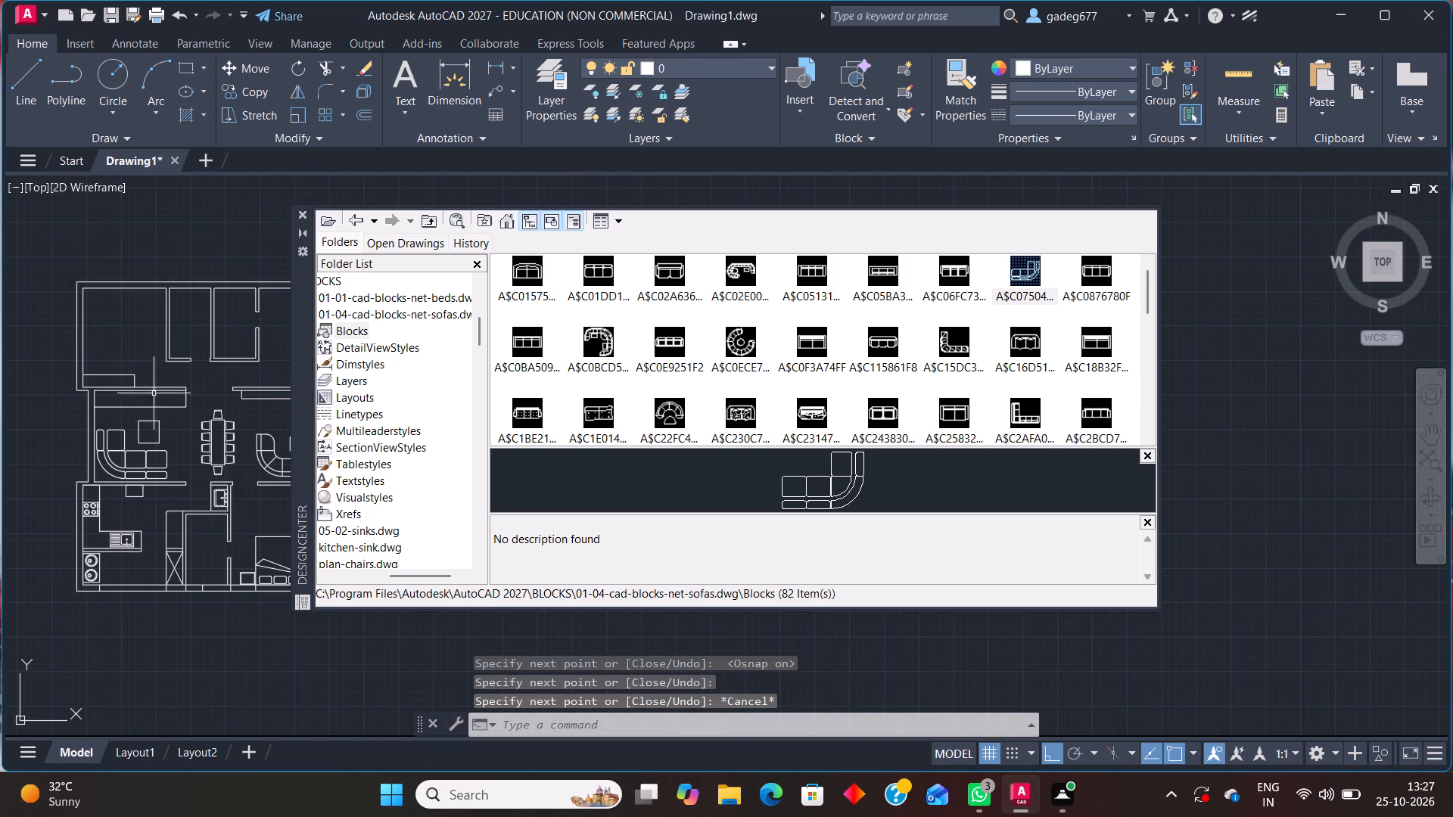
{"action": "middle_click_drag", "start_coordinate": [174, 368], "coordinate": [164, 399]}
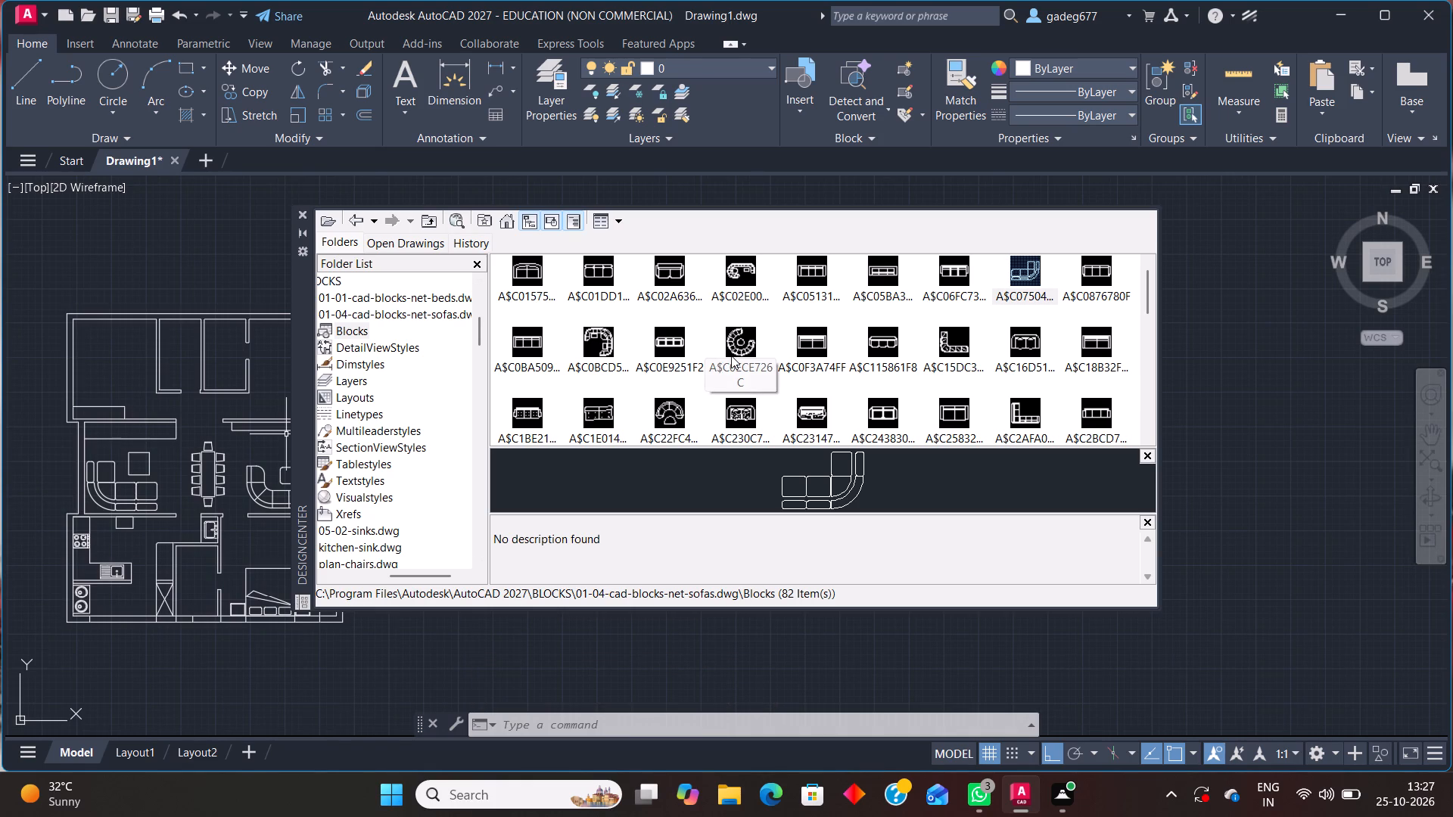
{"action": "left_click", "coordinate": [127, 496]}
{"action": "left_click", "coordinate": [138, 489]}
{"action": "left_click", "coordinate": [135, 488]}
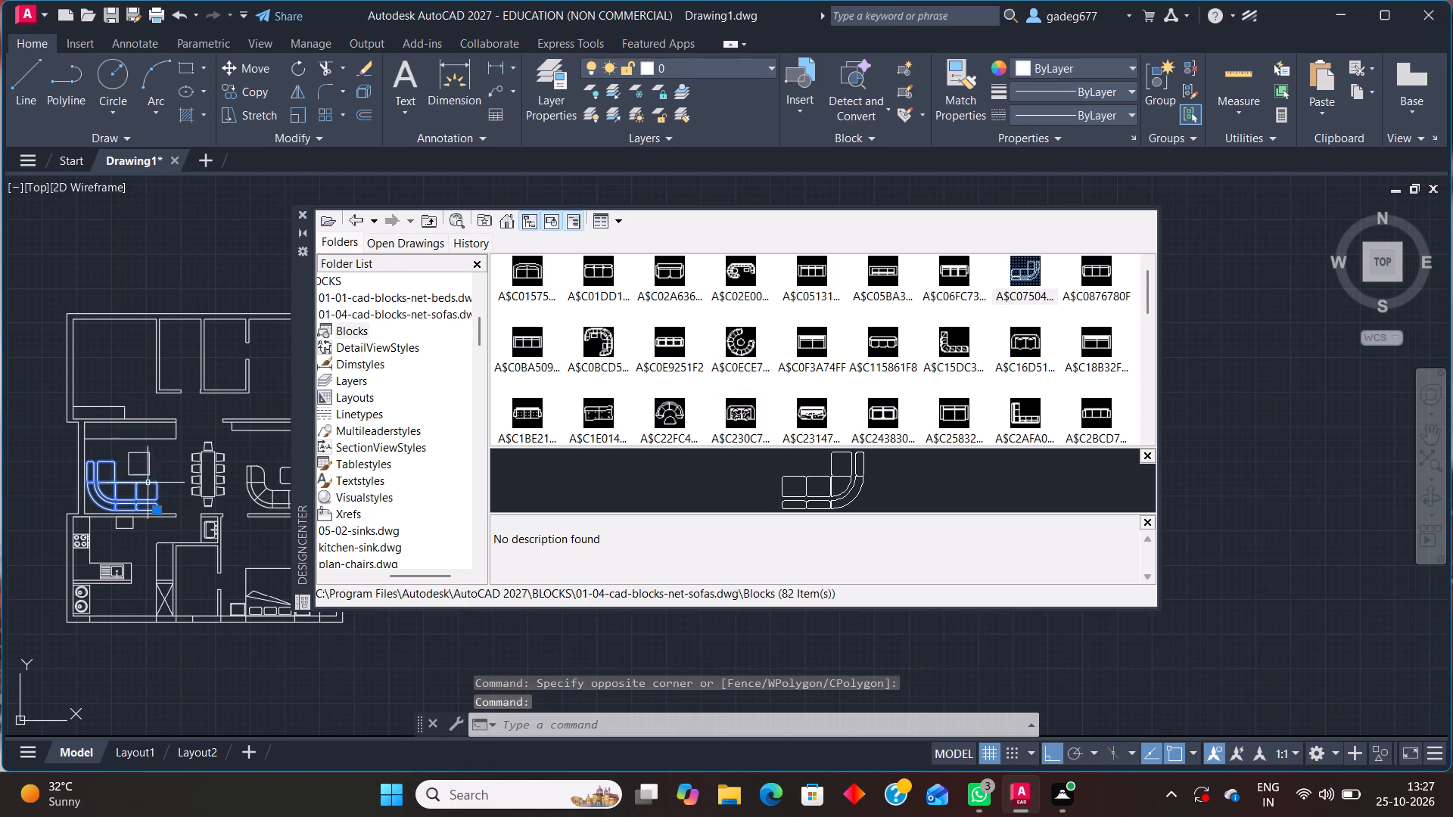
{"action": "key", "text": "Delete"}
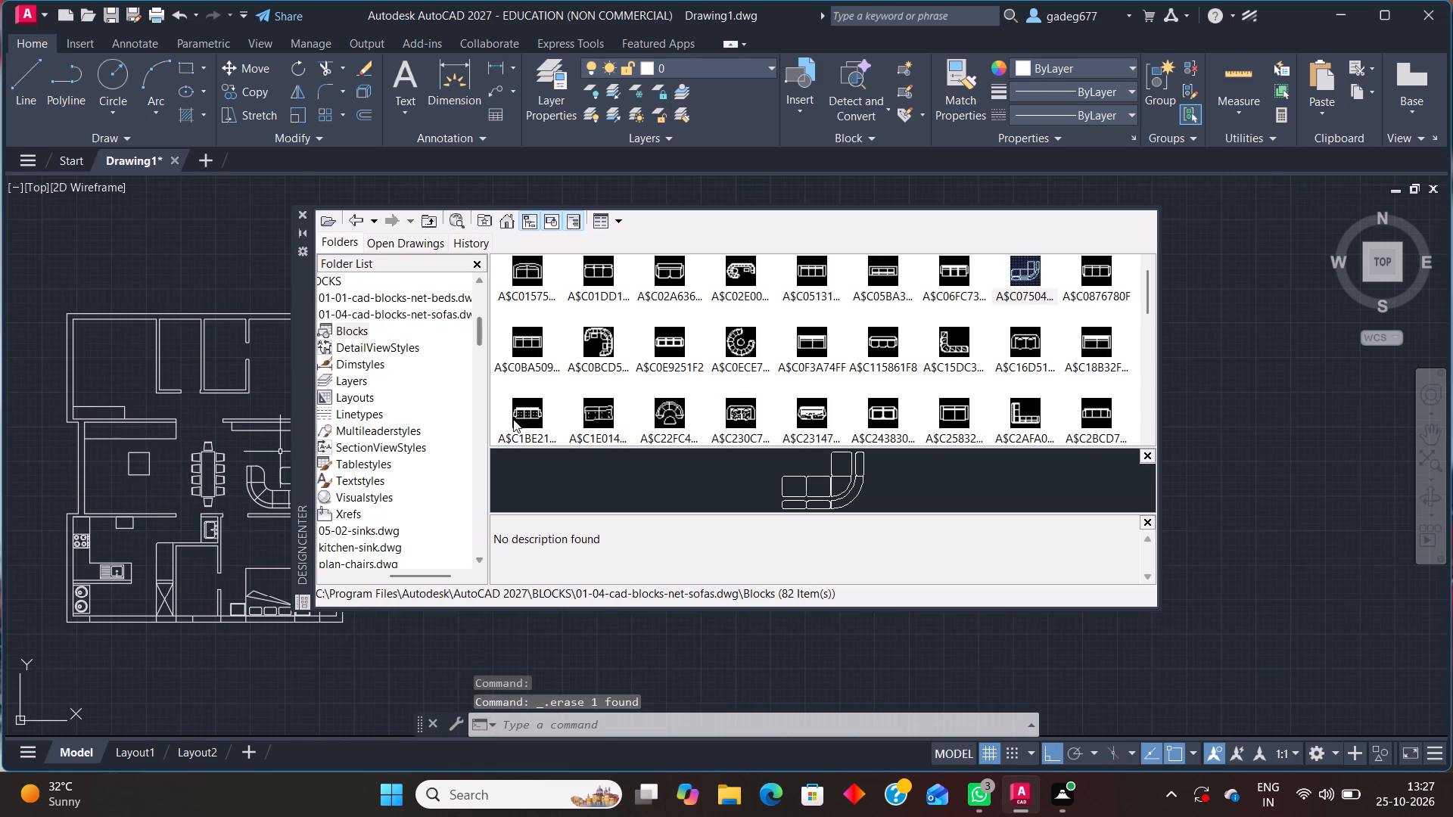
Insert the three-seat sofa block A$C0BA509B0 at scale 1 and rotation 0 in the room north of the kitchen.
{"action": "double_click", "coordinate": [532, 351]}
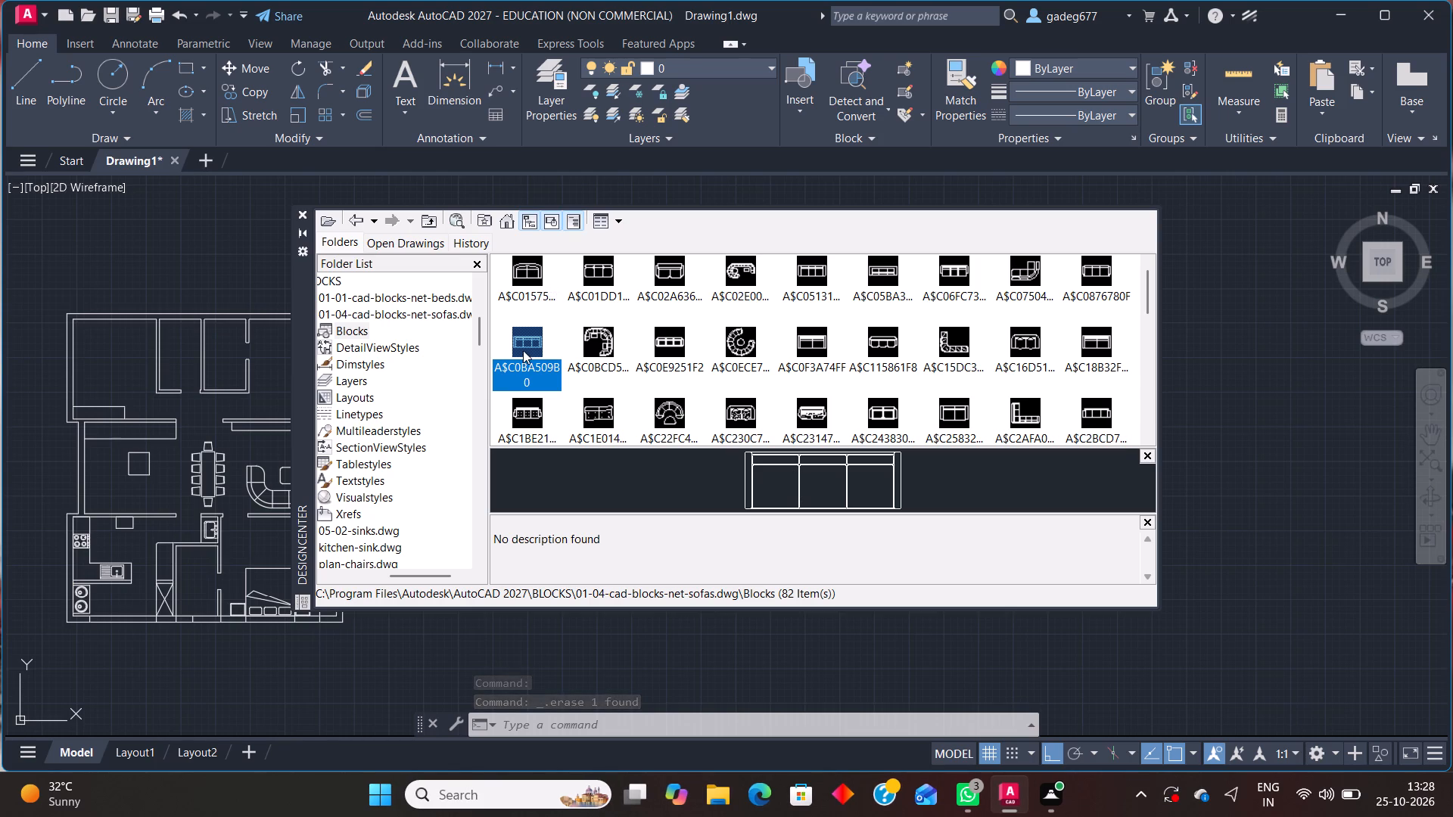
{"action": "double_click", "coordinate": [523, 350]}
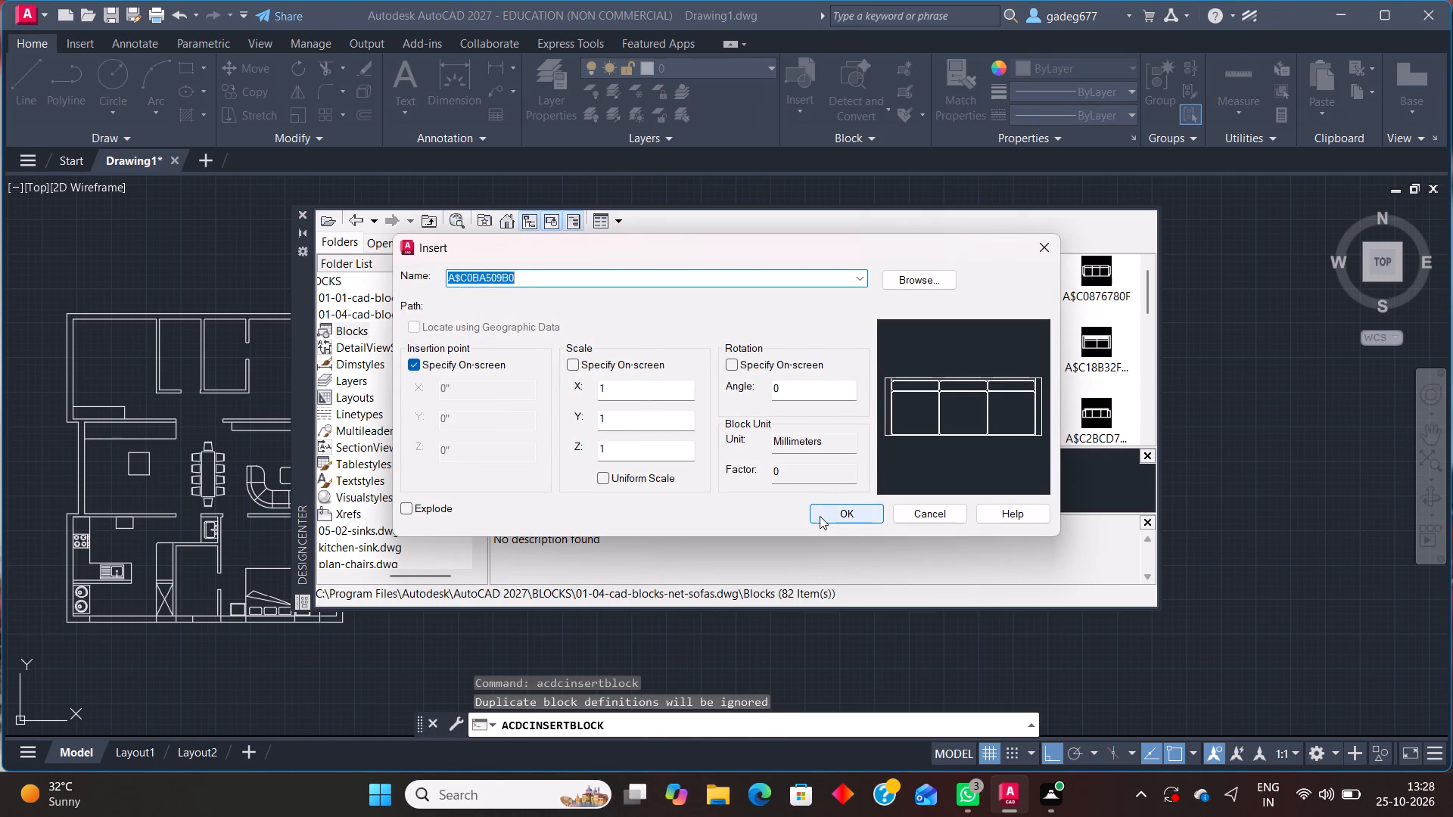
{"action": "left_click", "coordinate": [820, 516]}
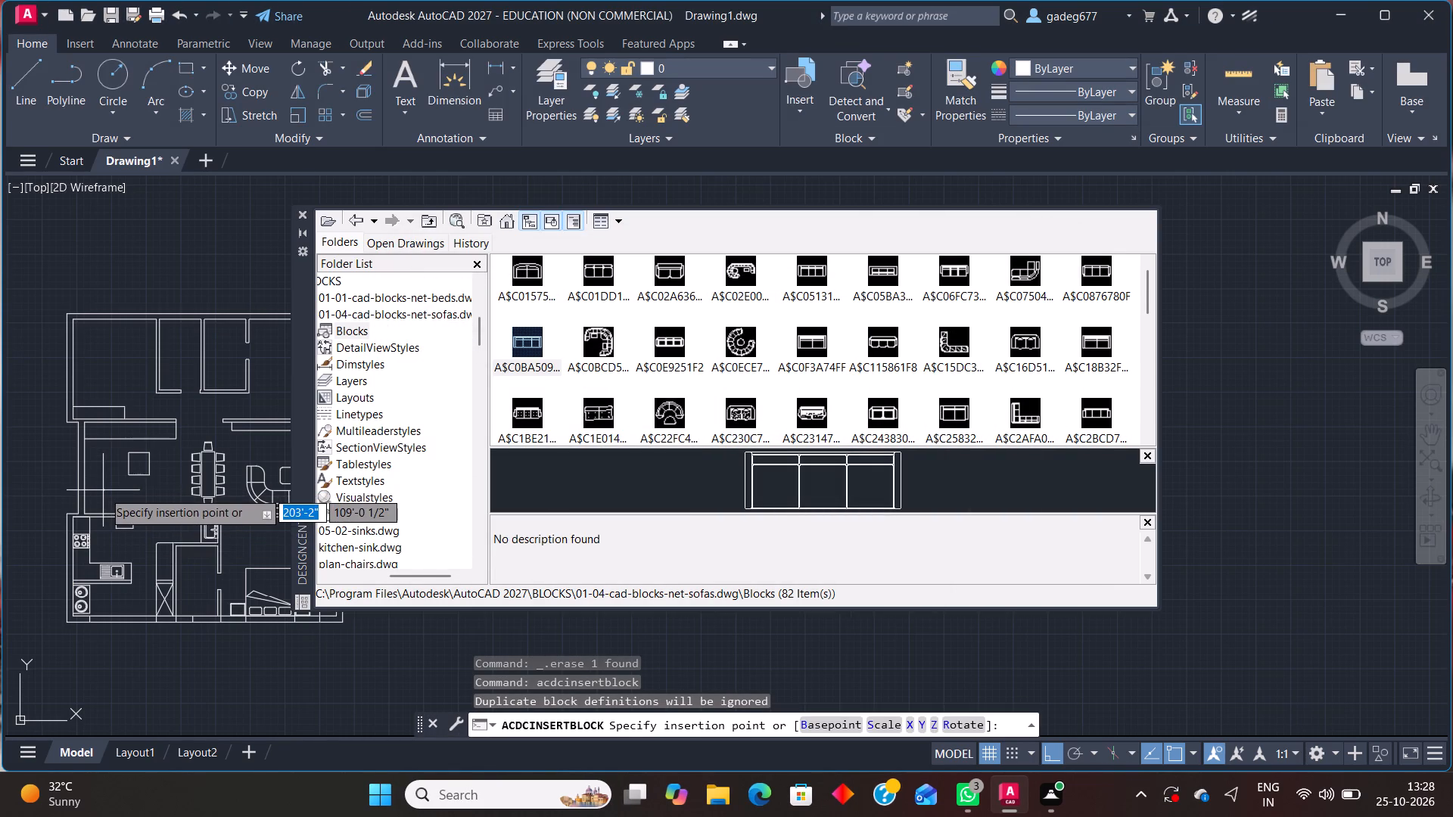
{"action": "left_click", "coordinate": [103, 491]}
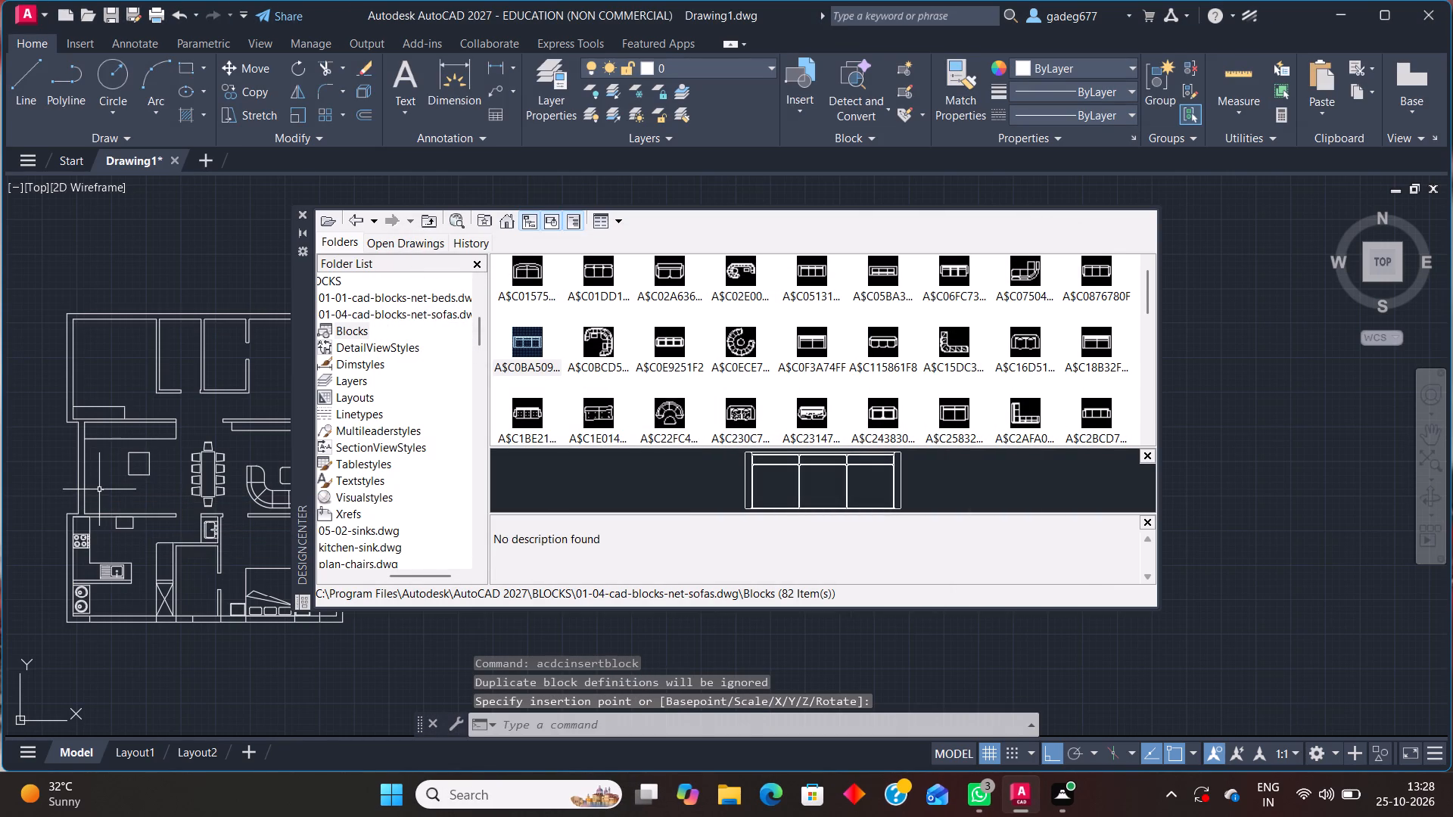
Scale the new three-seat sofa up freehand from a base point beside its insertion point.
{"action": "left_click", "coordinate": [101, 489]}
{"action": "key", "text": "s"}
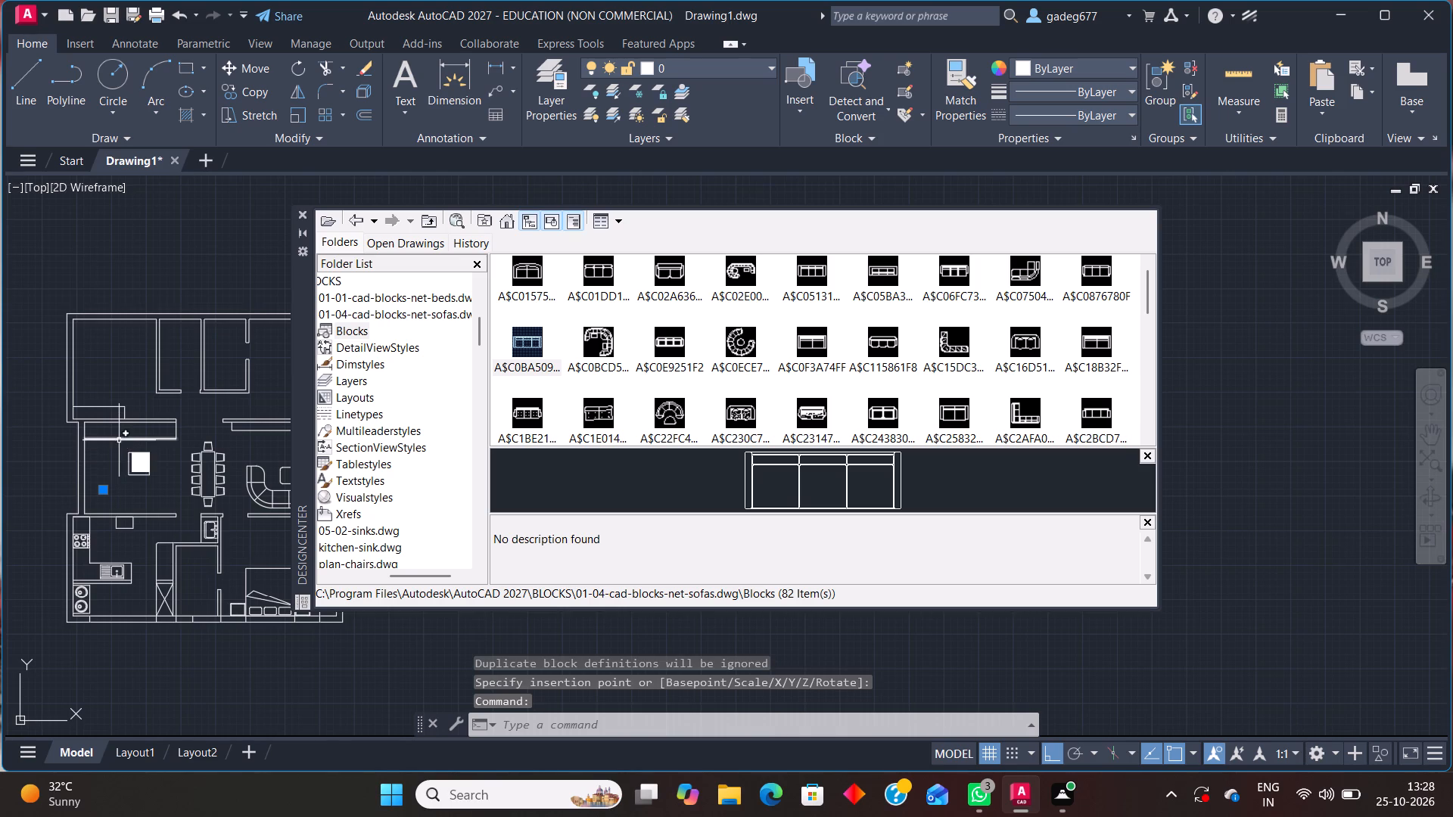
{"action": "key", "text": "c"}
{"action": "key", "text": "Return"}
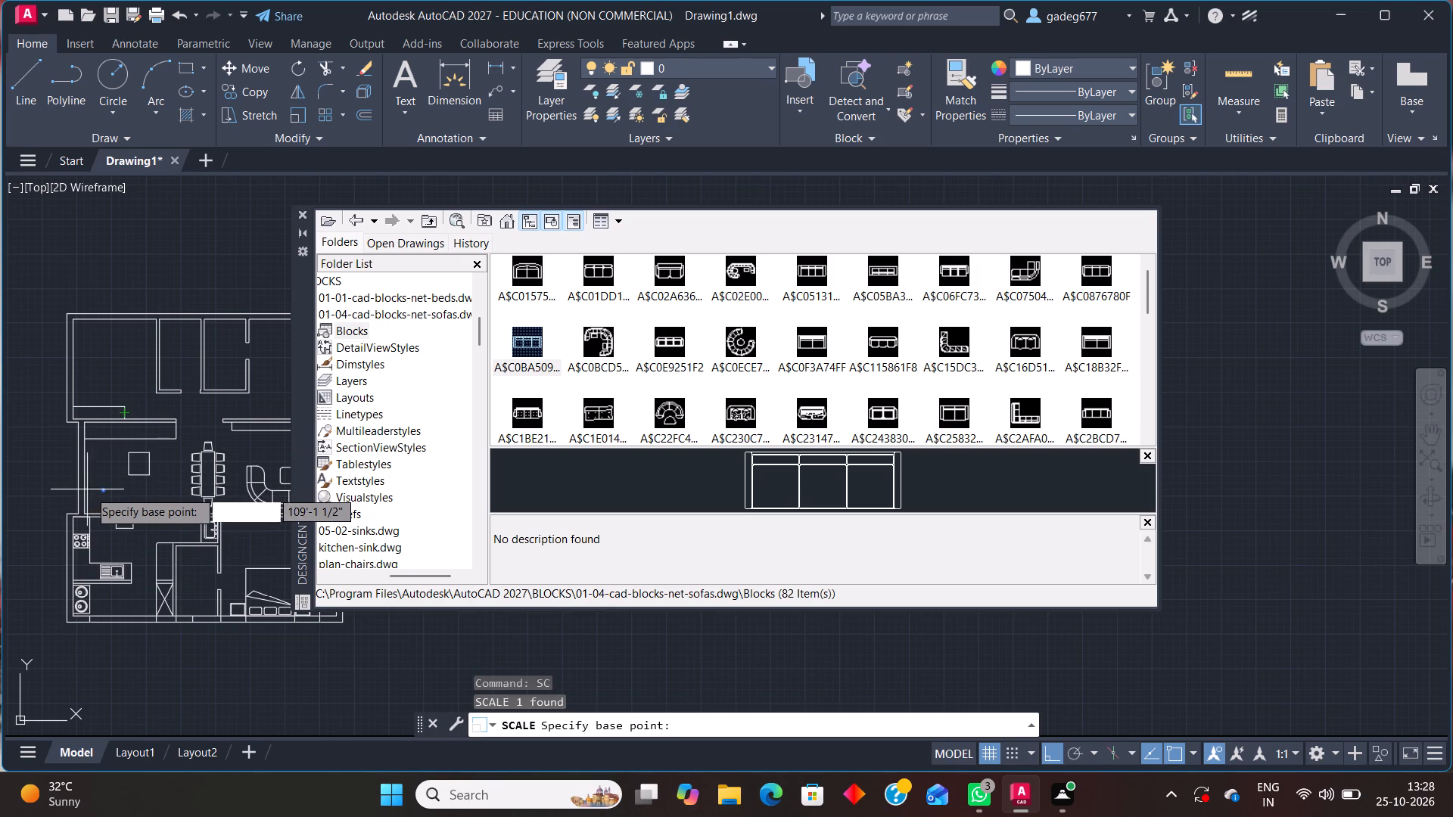
{"action": "left_click", "coordinate": [95, 490]}
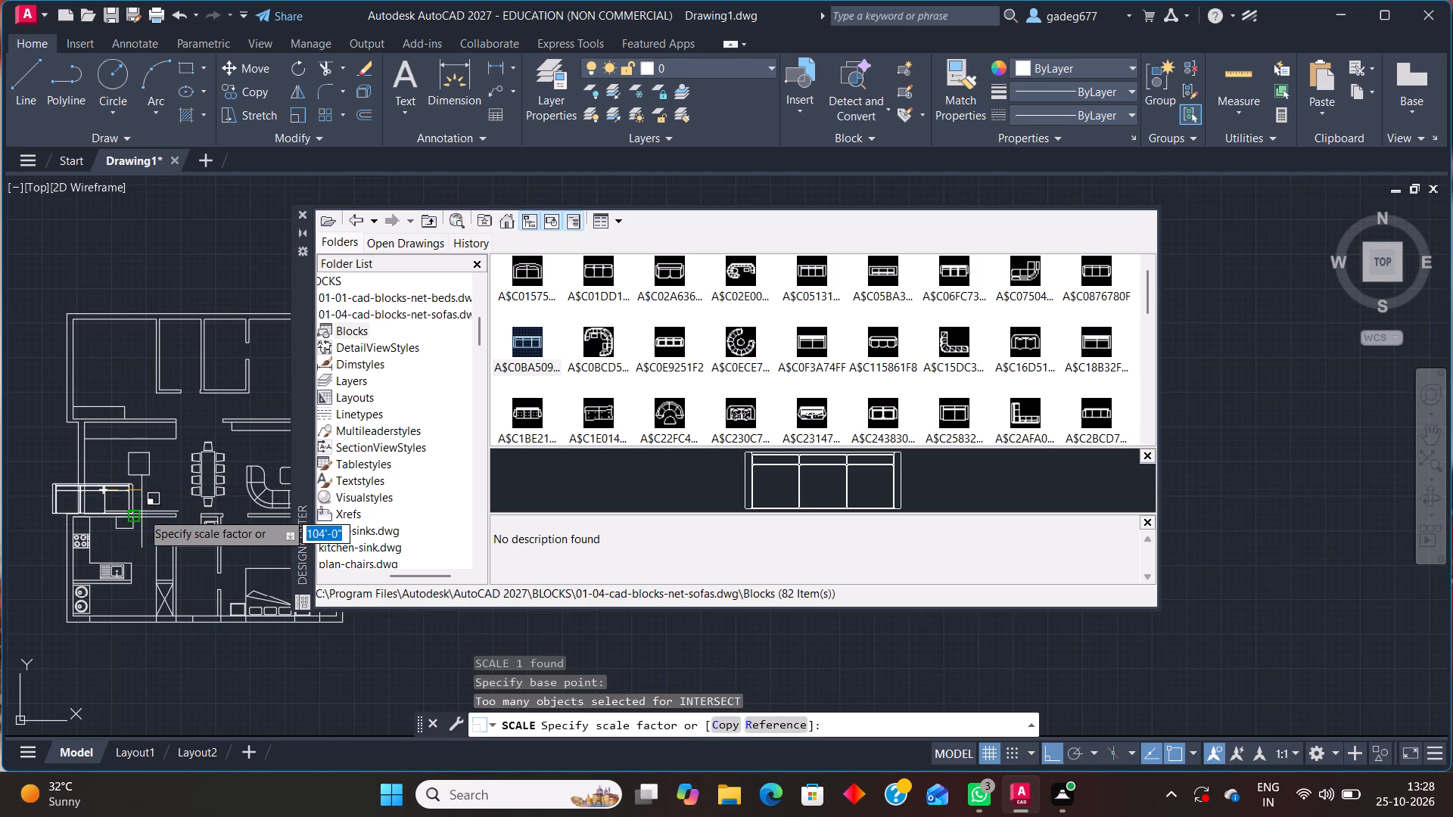
{"action": "left_click", "coordinate": [142, 512]}
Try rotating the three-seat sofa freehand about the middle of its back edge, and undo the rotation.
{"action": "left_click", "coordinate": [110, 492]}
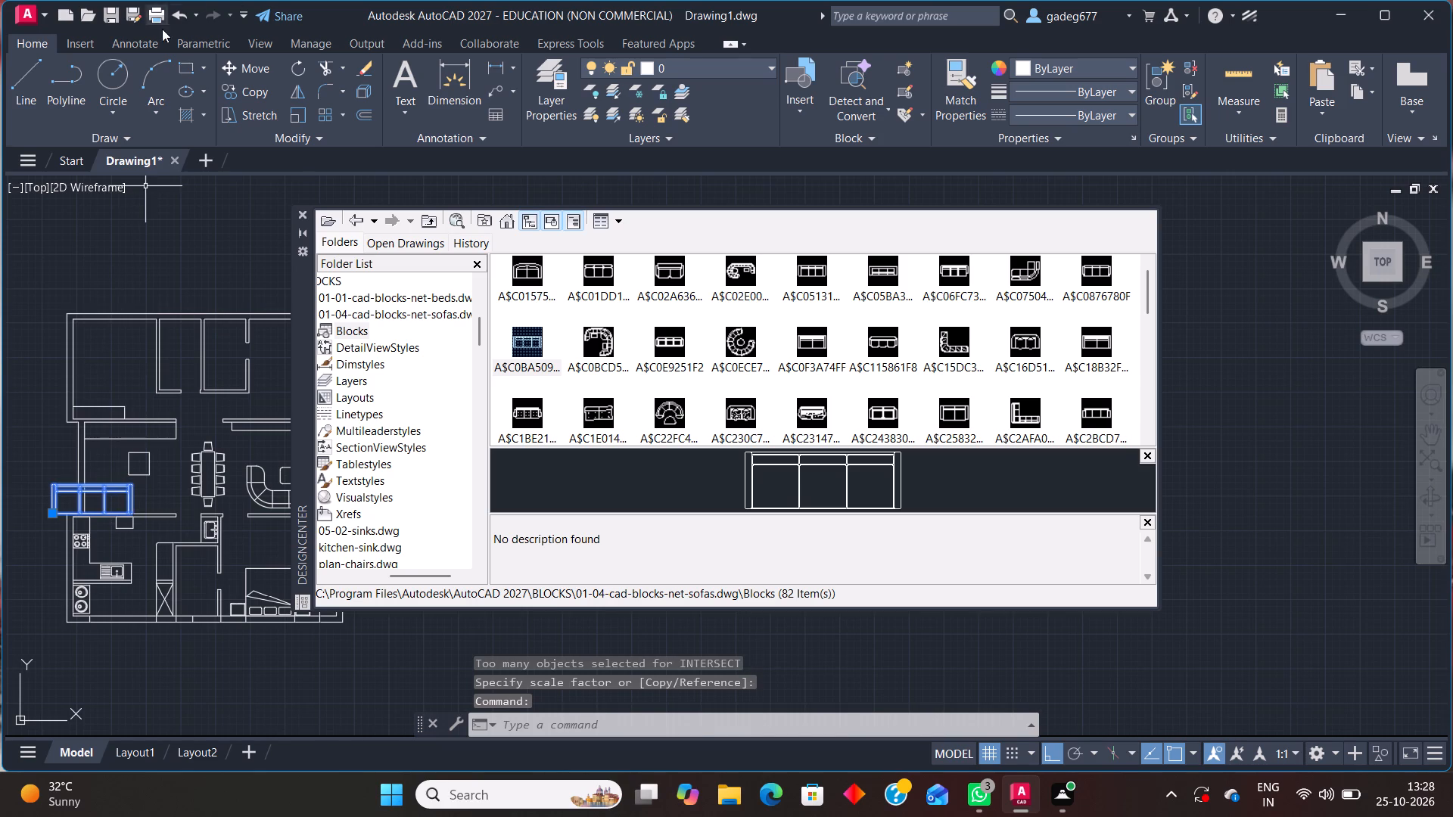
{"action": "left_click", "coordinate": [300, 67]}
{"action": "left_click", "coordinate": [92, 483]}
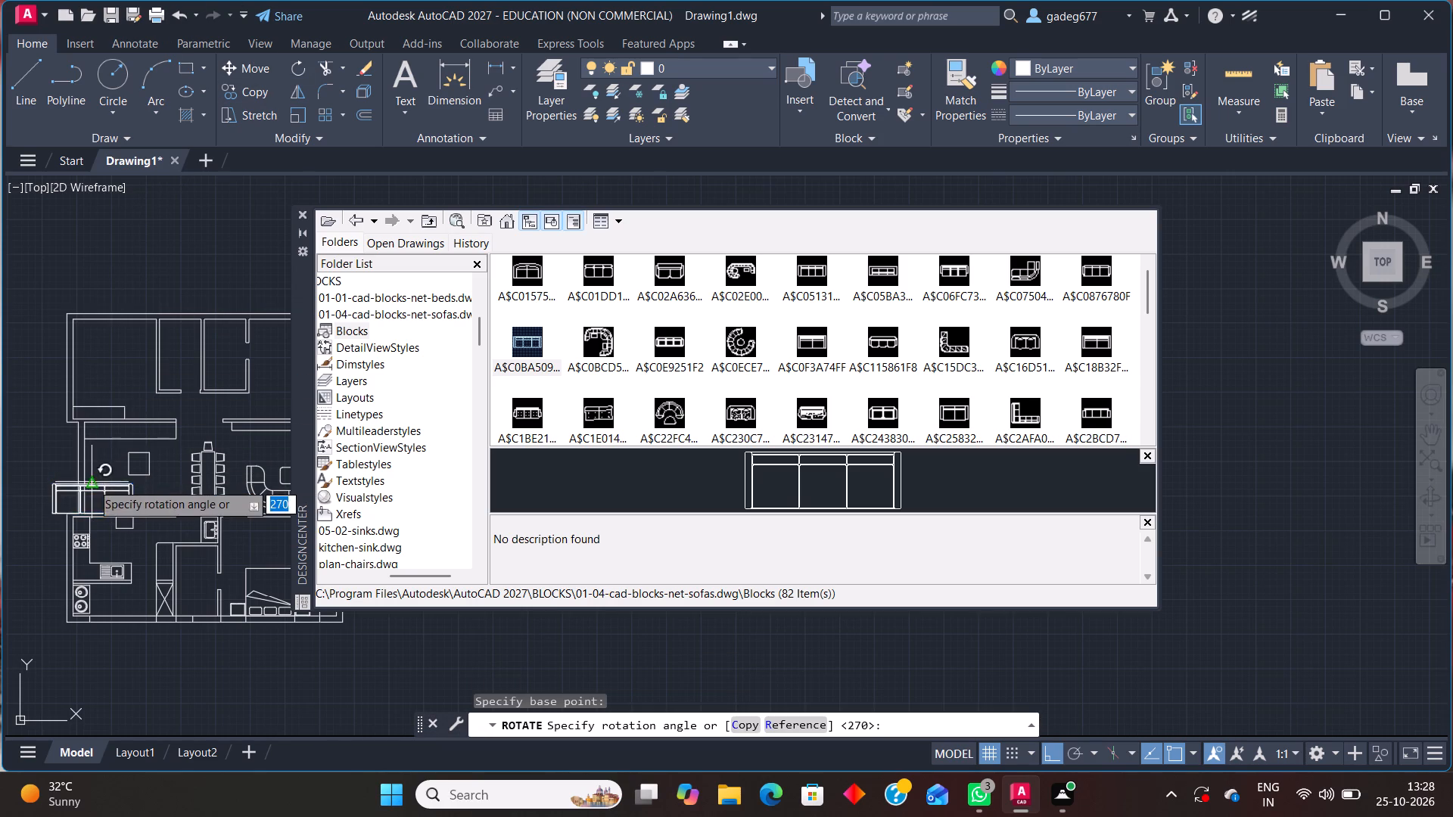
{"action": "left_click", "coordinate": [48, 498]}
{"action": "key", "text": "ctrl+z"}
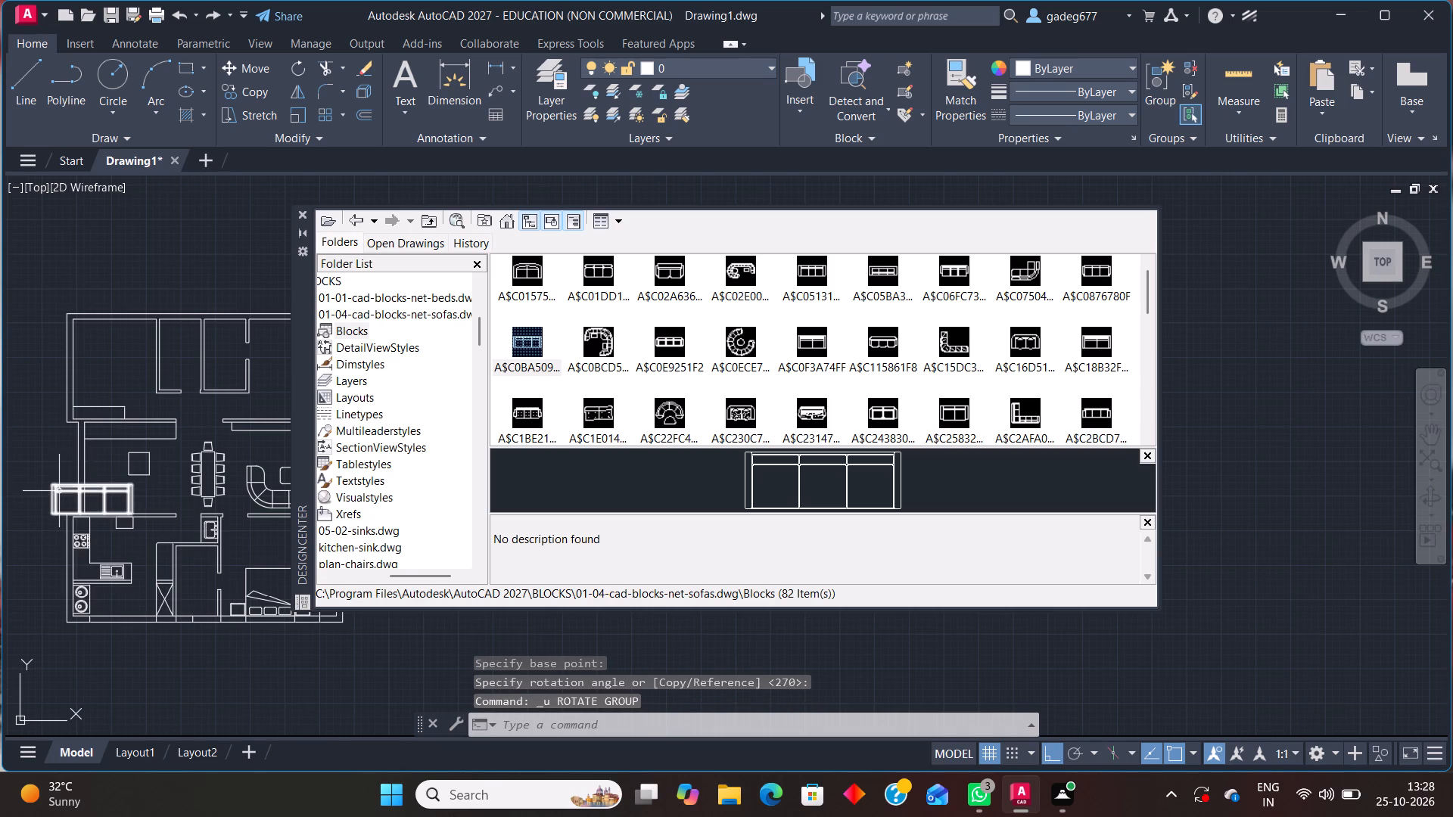
Rotate the three-seat sofa 180 degrees about its northeast corner with Ortho on.
{"action": "left_click_drag", "start_coordinate": [95, 486], "coordinate": [114, 471]}
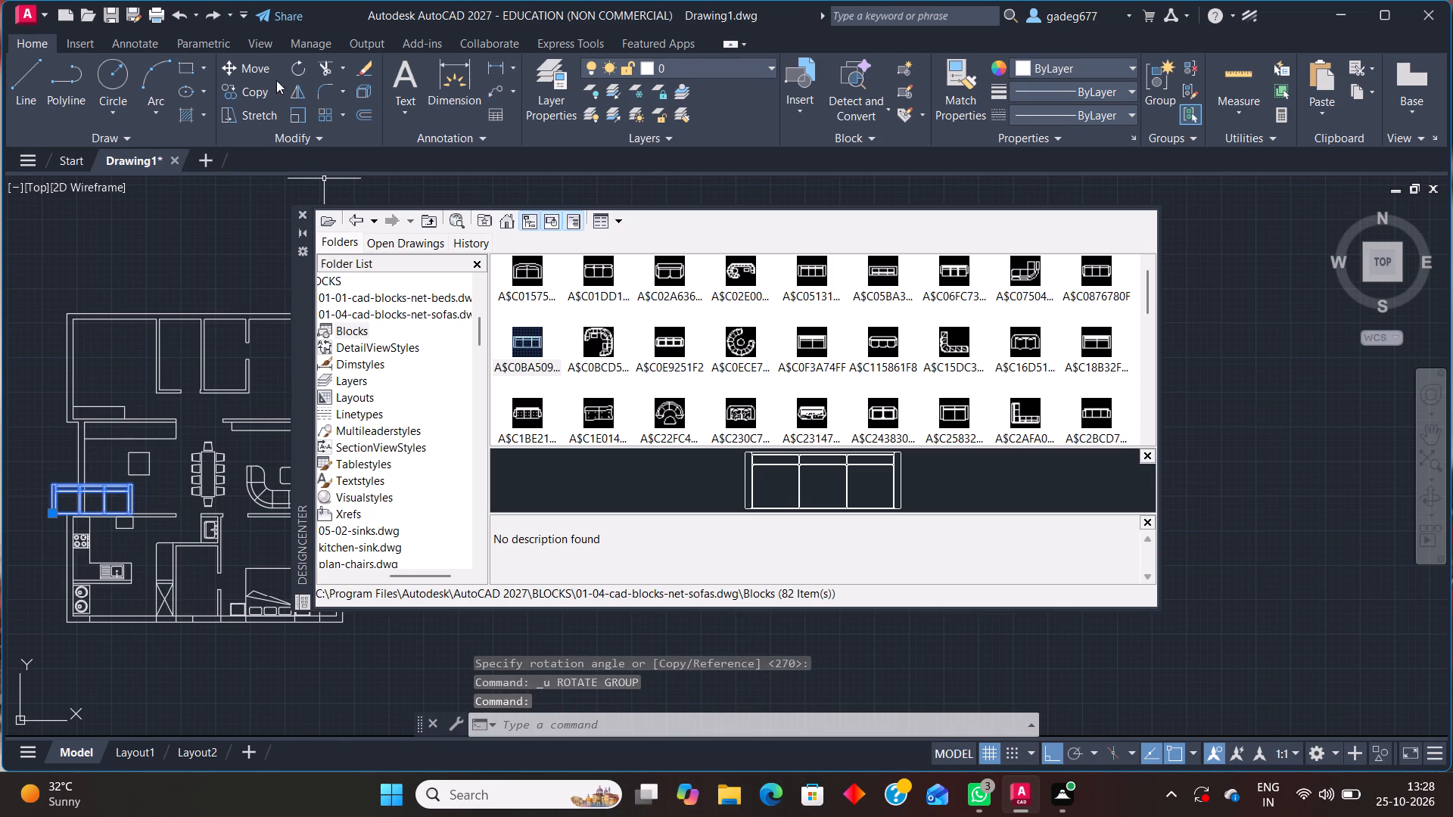
{"action": "left_click", "coordinate": [304, 68]}
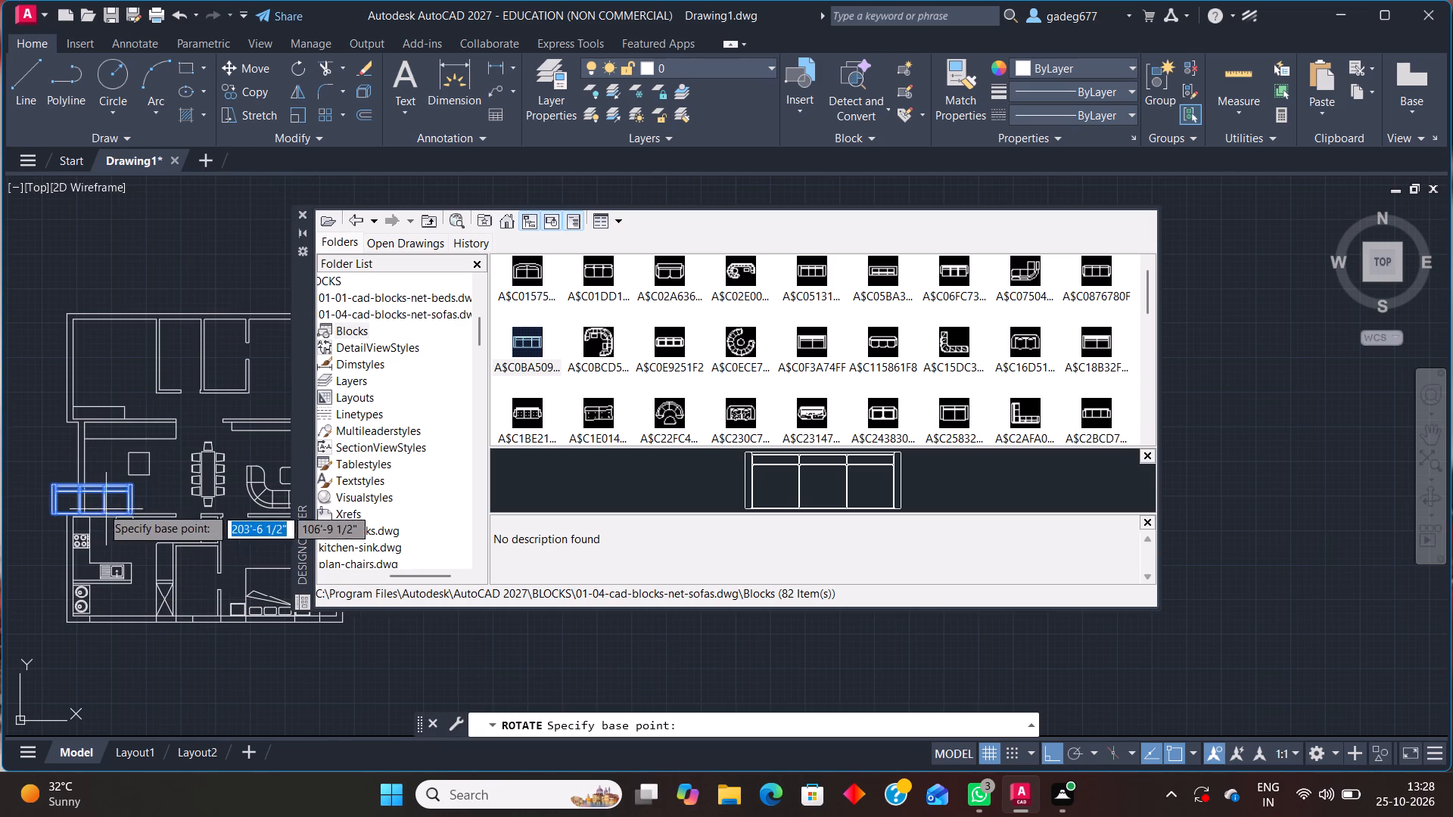
{"action": "left_click", "coordinate": [130, 487]}
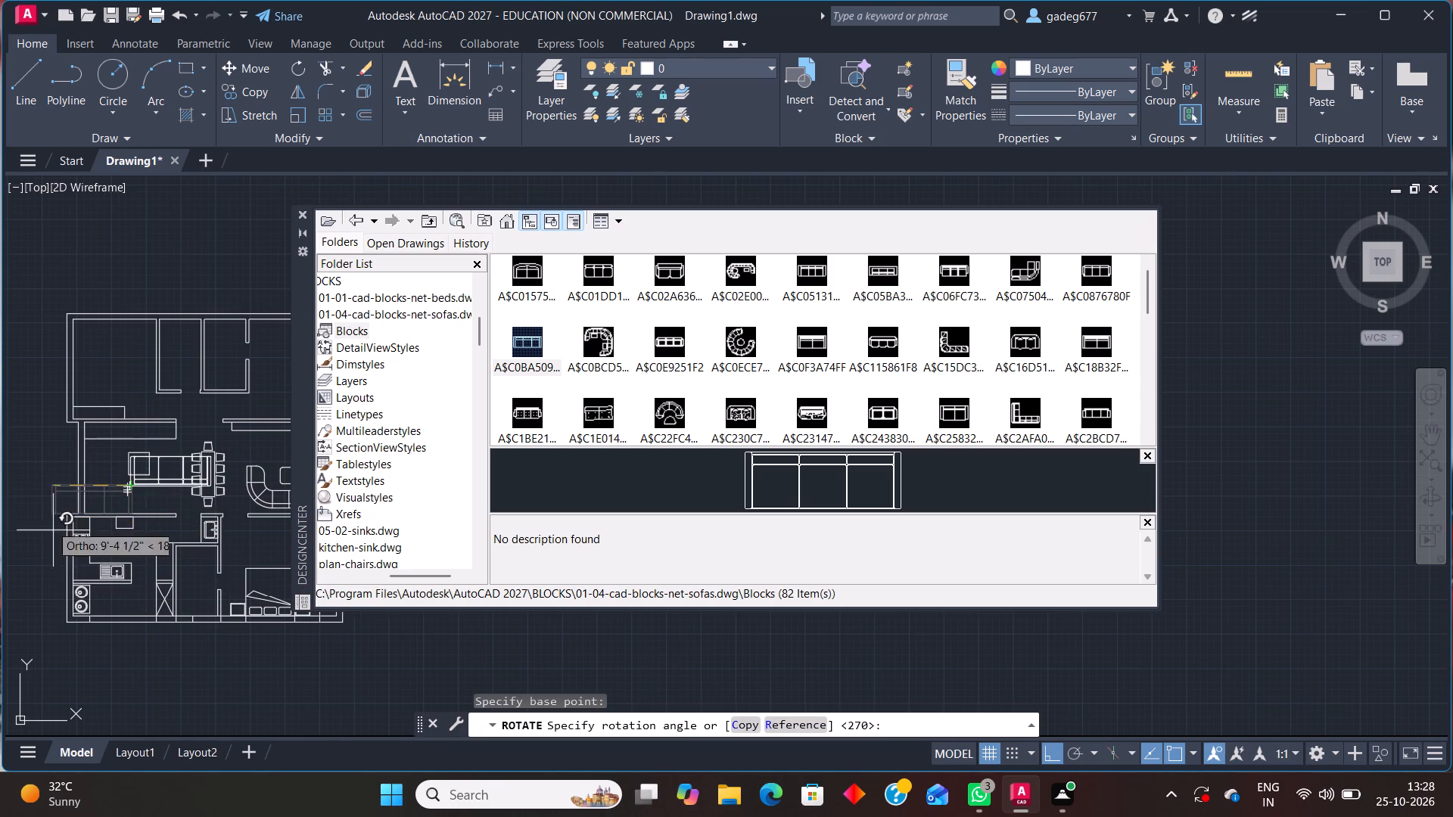
{"action": "left_click", "coordinate": [53, 476]}
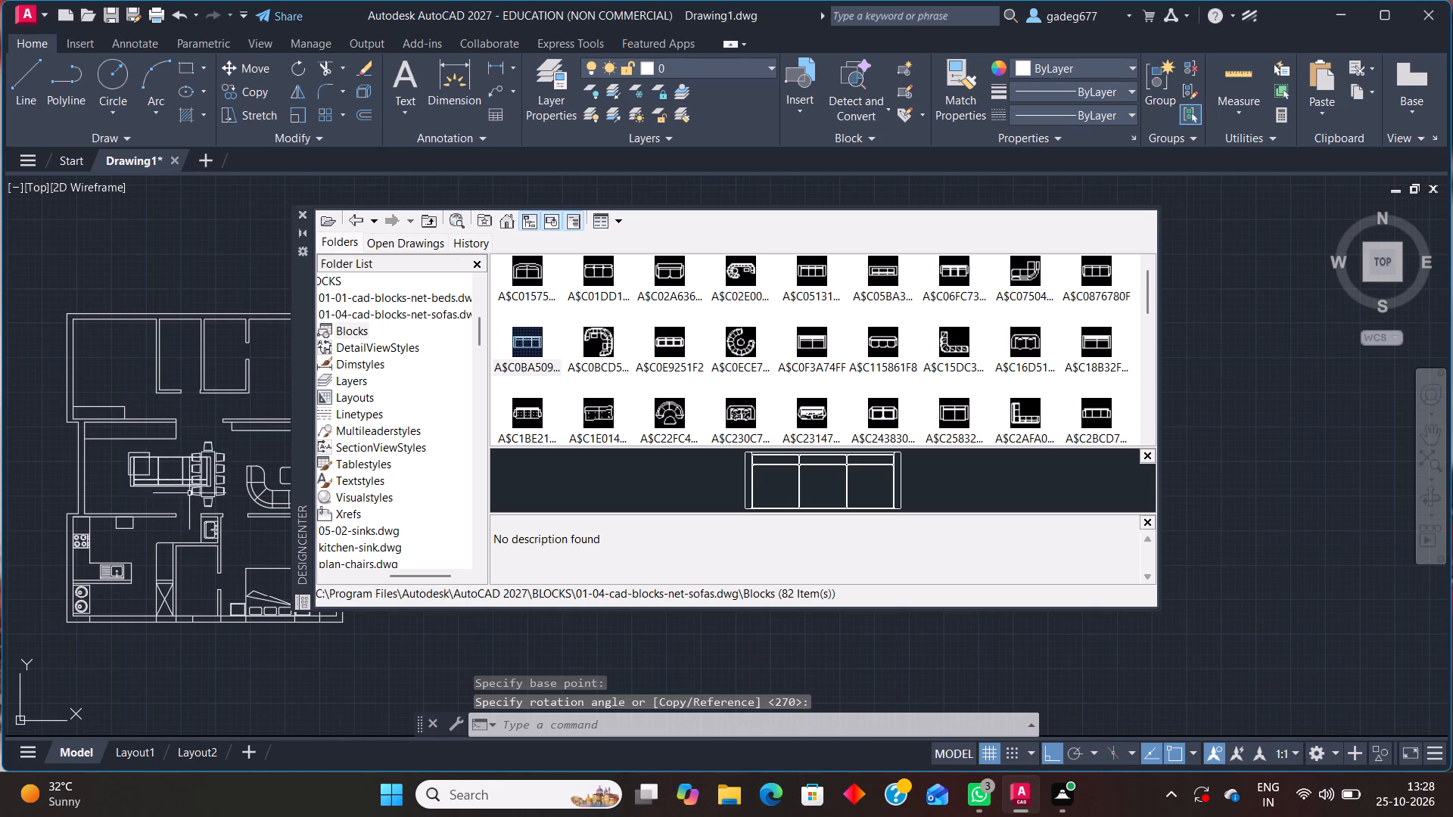
With Ortho off, move the three-seat sofa about 5'-11" at 210 degrees to the room's south wall, below the square table.
{"action": "left_click", "coordinate": [185, 483]}
{"action": "left_click", "coordinate": [247, 63]}
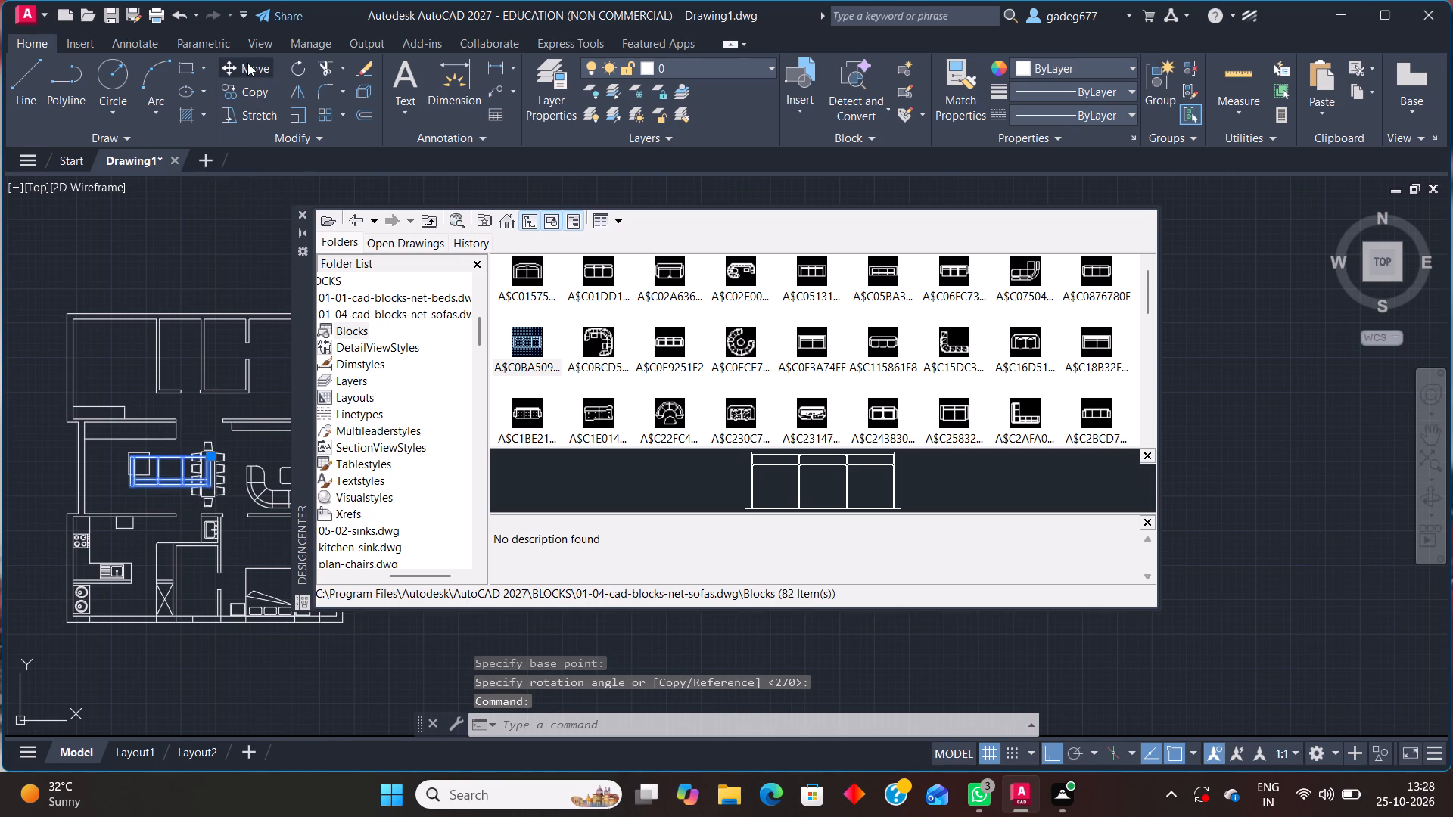
{"action": "left_click", "coordinate": [169, 486]}
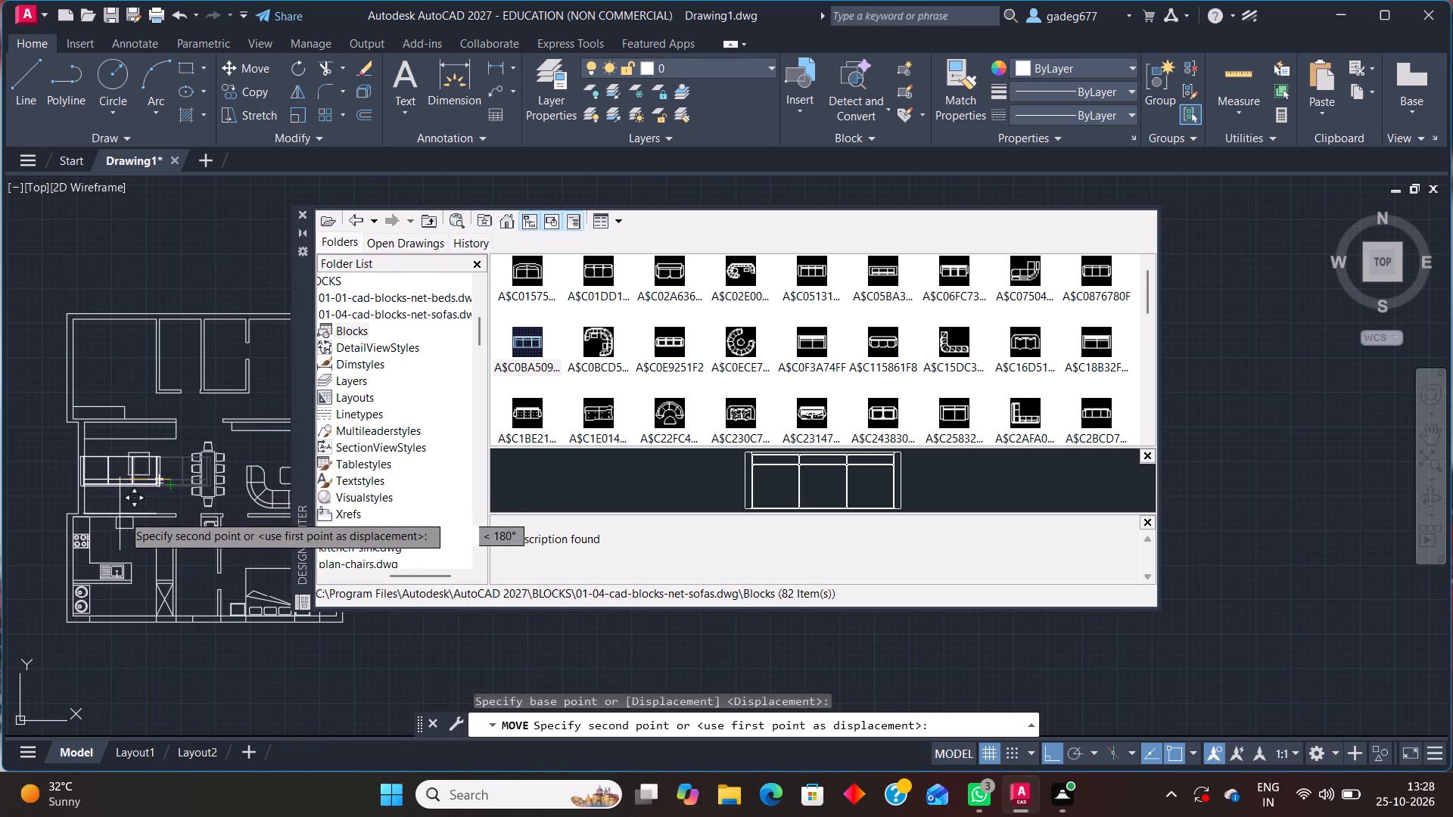
{"action": "key", "text": "F8"}
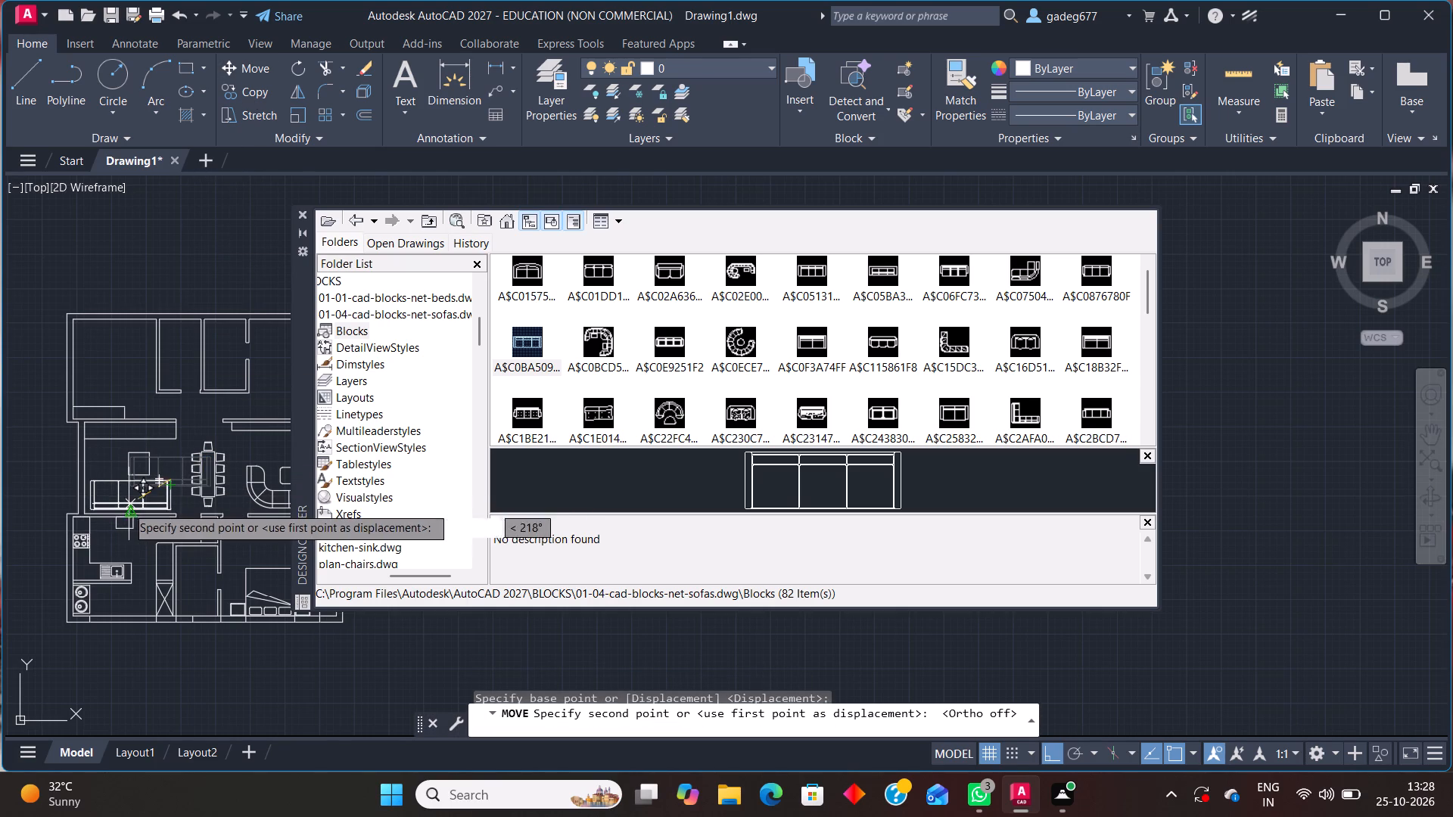
{"action": "scroll", "coordinate": [126, 506], "scroll_direction": "up", "scroll_amount": 2}
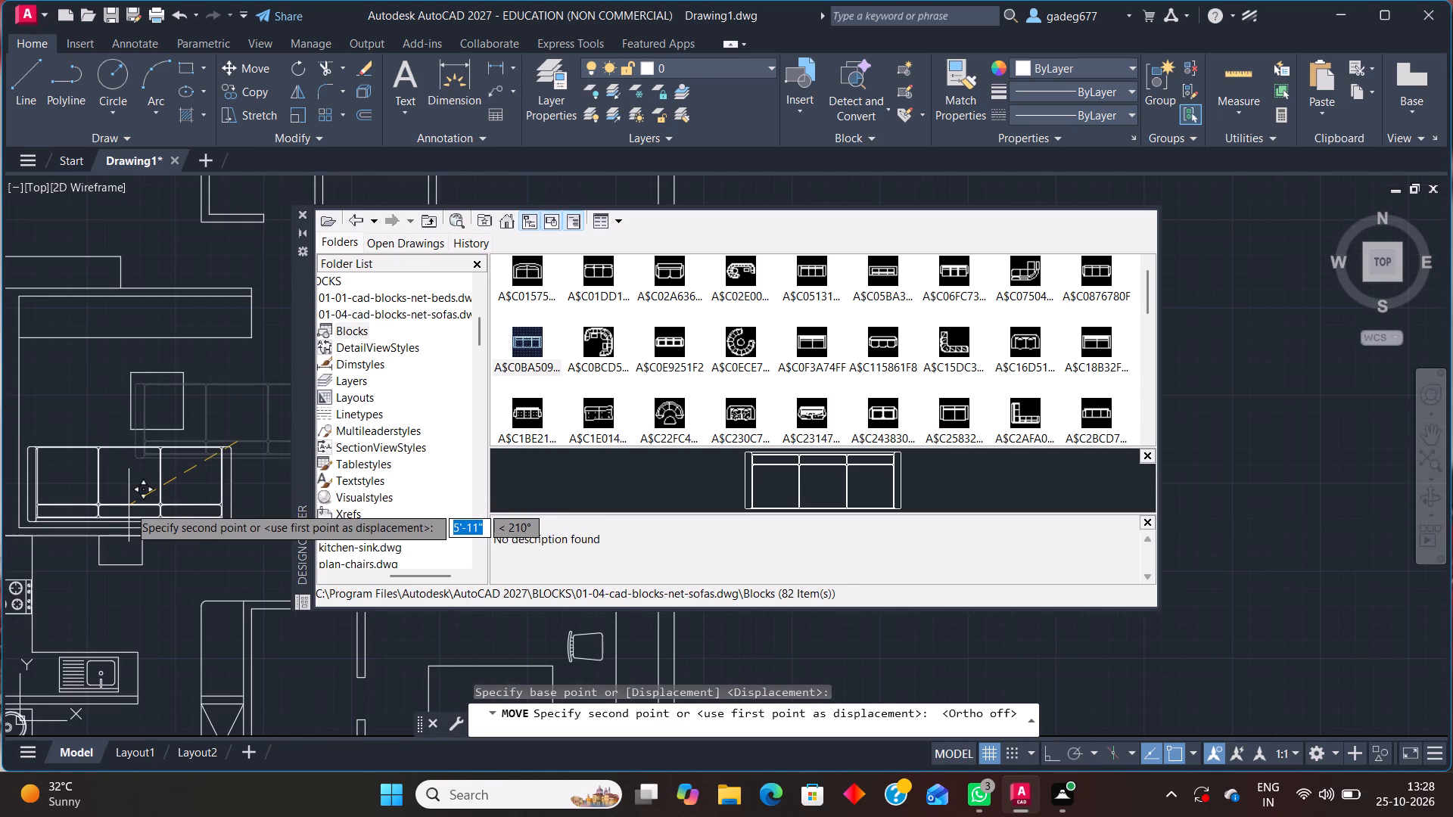
{"action": "left_click", "coordinate": [129, 506]}
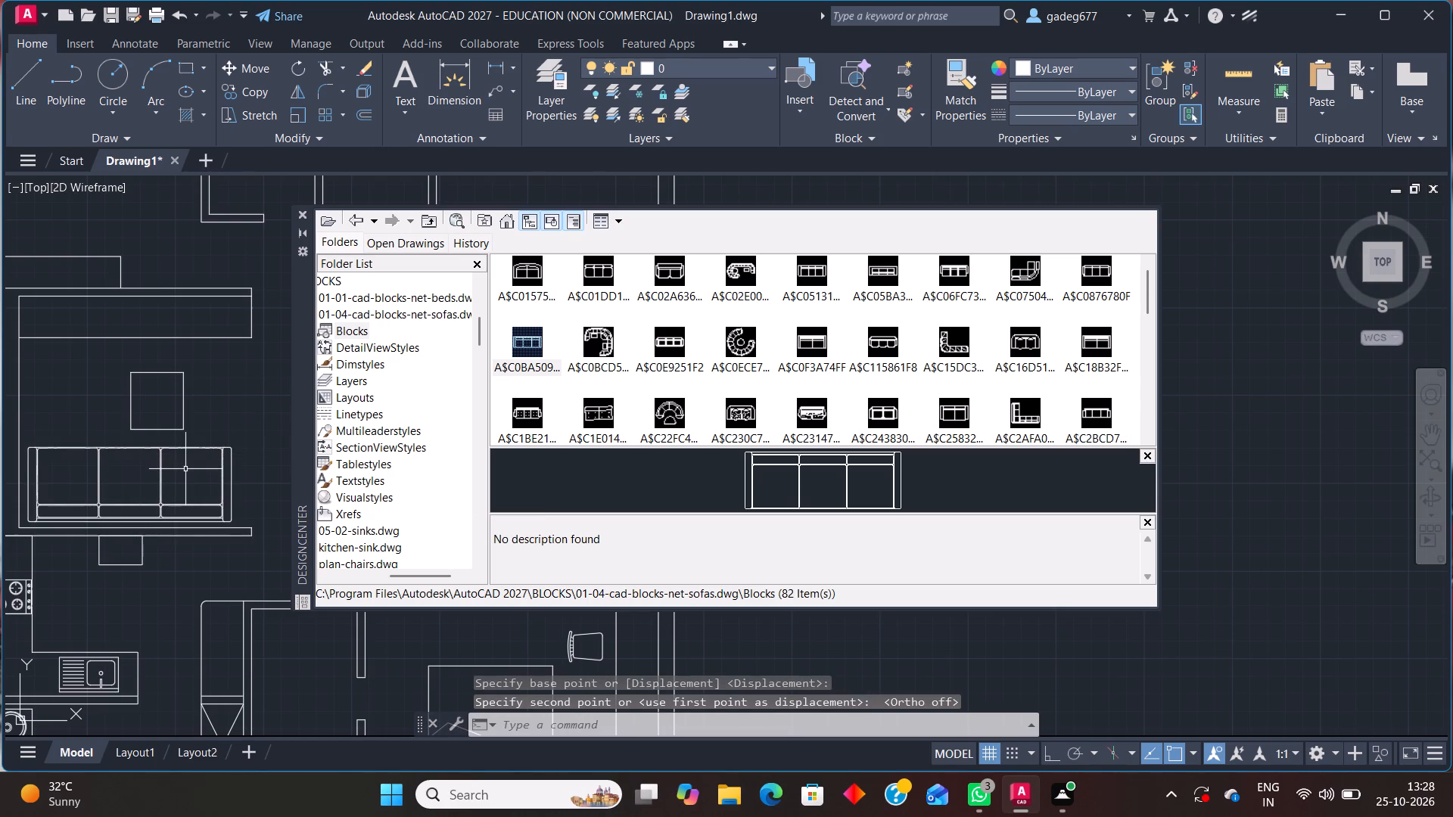
Scale the three-seat sofa down freehand from its southeast corner so it sits centred below the square table.
{"action": "scroll", "coordinate": [185, 470], "scroll_direction": "down", "scroll_amount": 1}
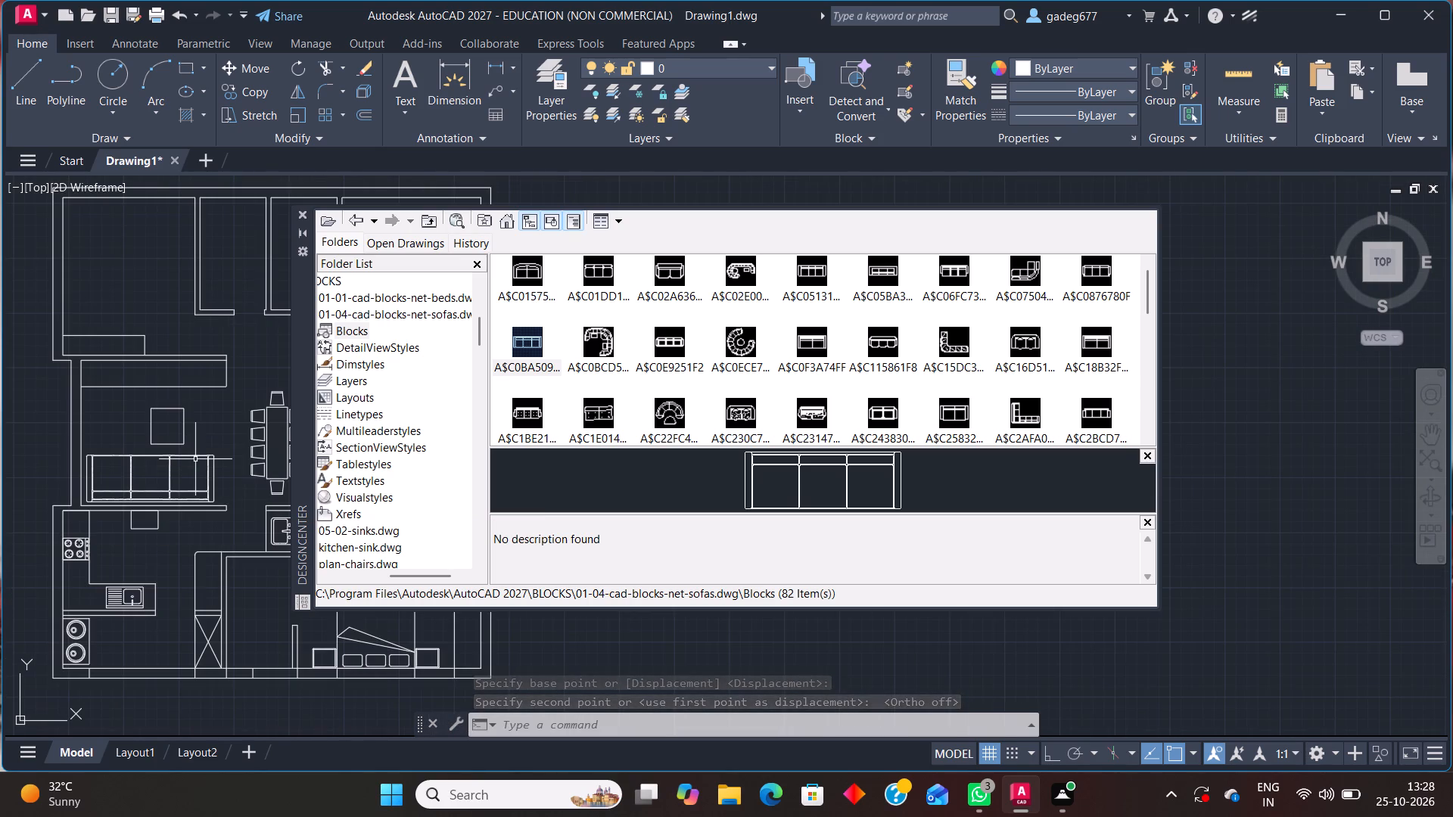
{"action": "left_click", "coordinate": [196, 455]}
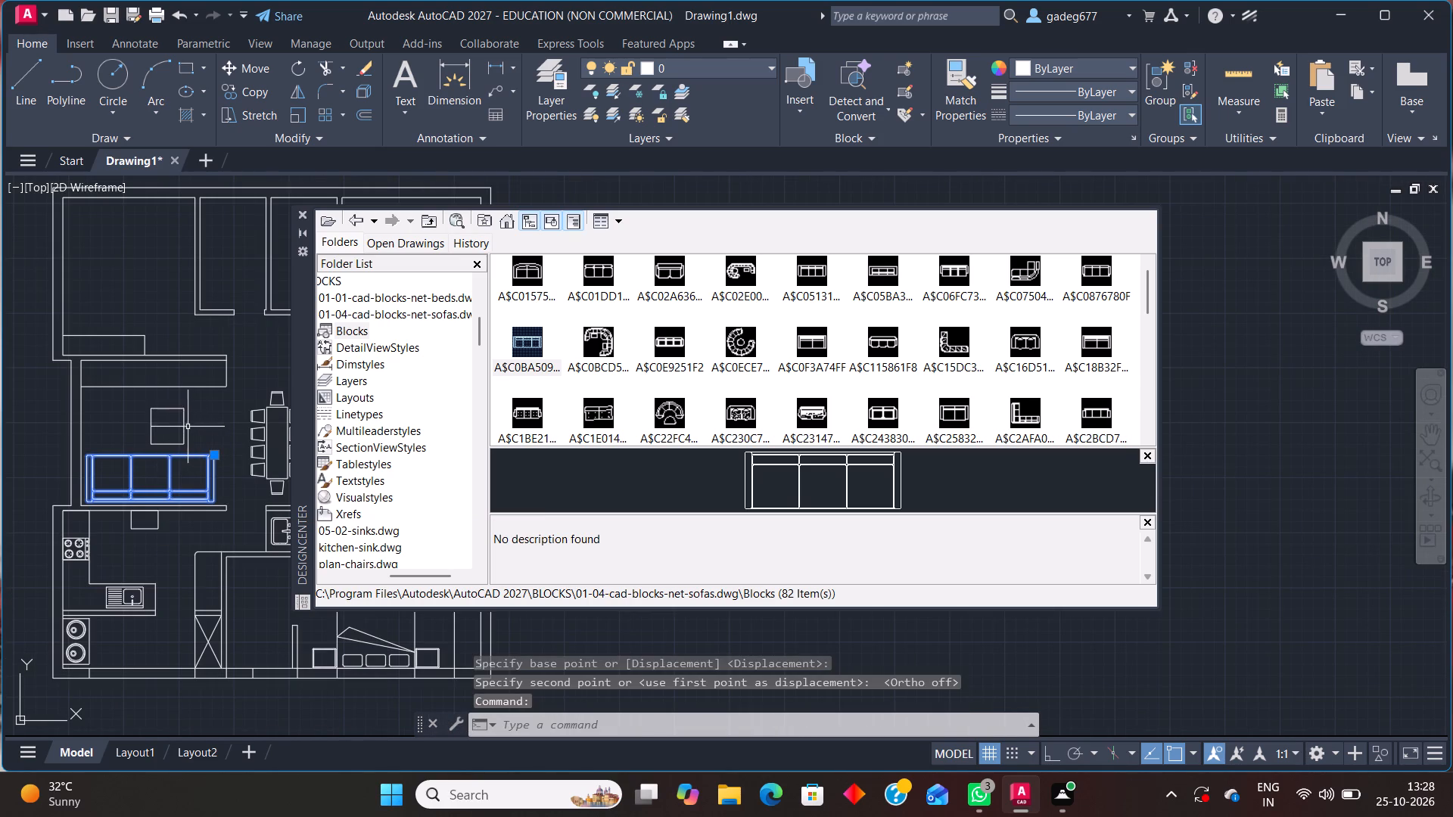
{"action": "type", "text": "sc"}
{"action": "key", "text": "Return"}
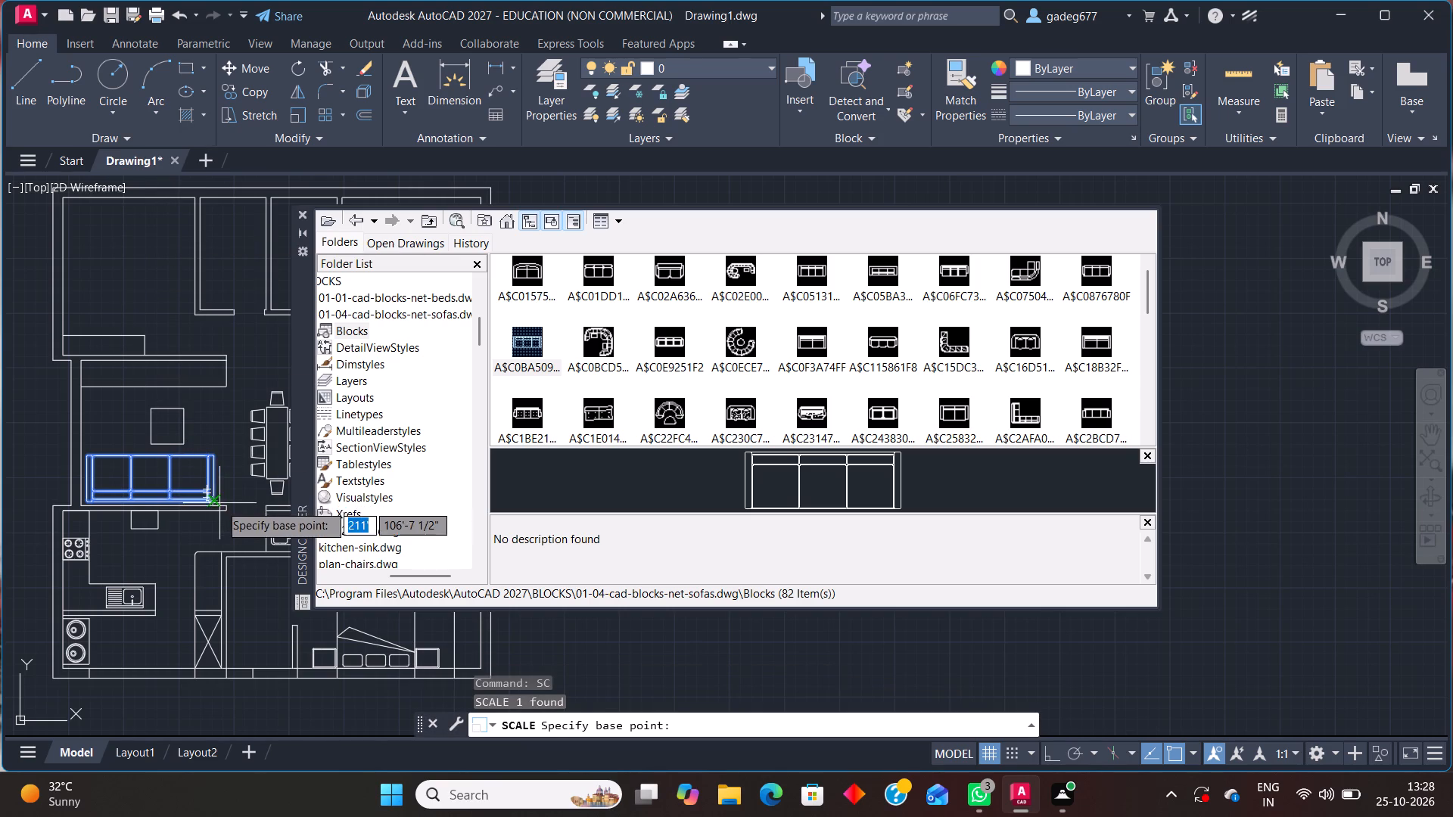
{"action": "left_click", "coordinate": [210, 500]}
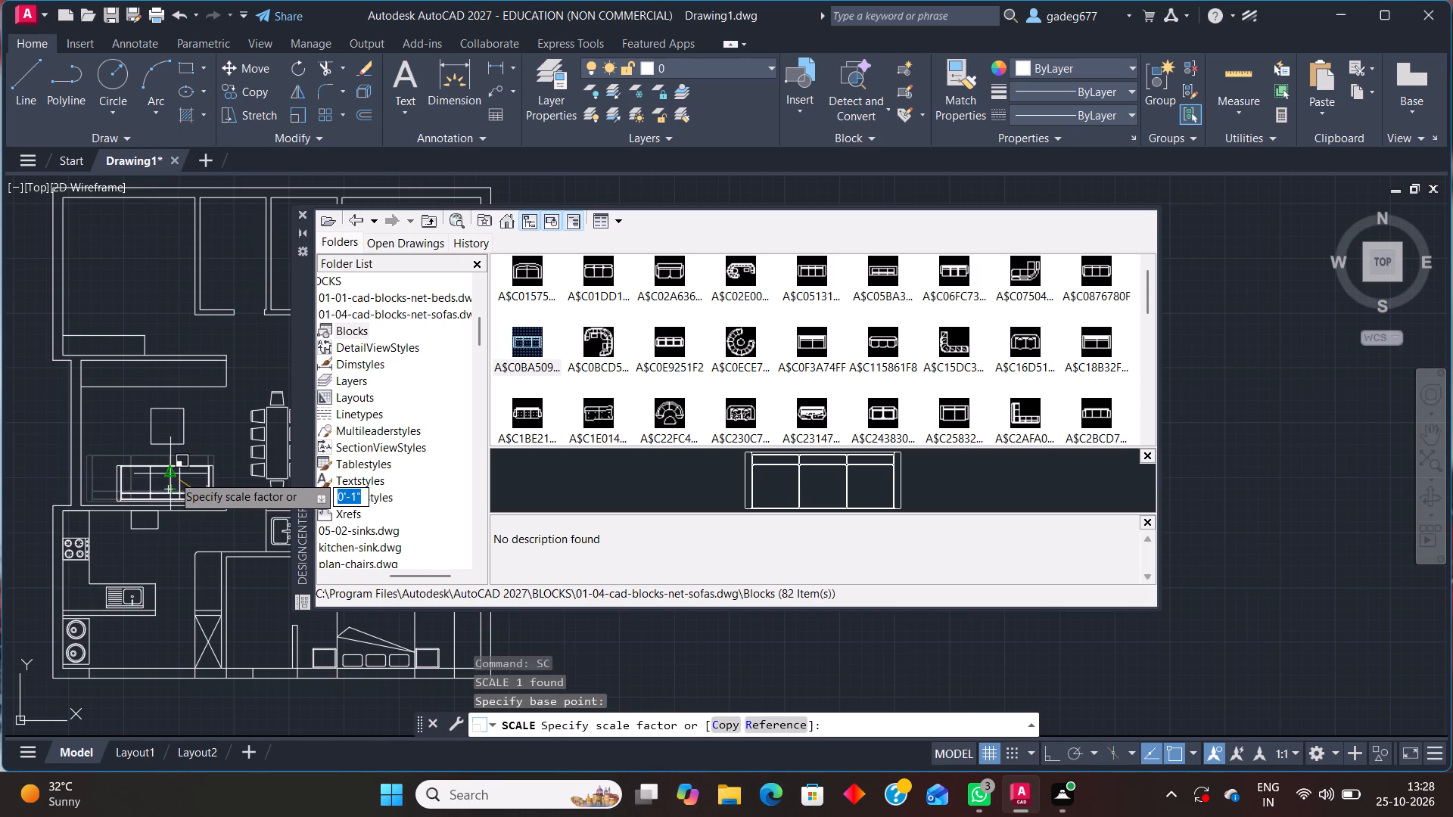
{"action": "left_click", "coordinate": [173, 475]}
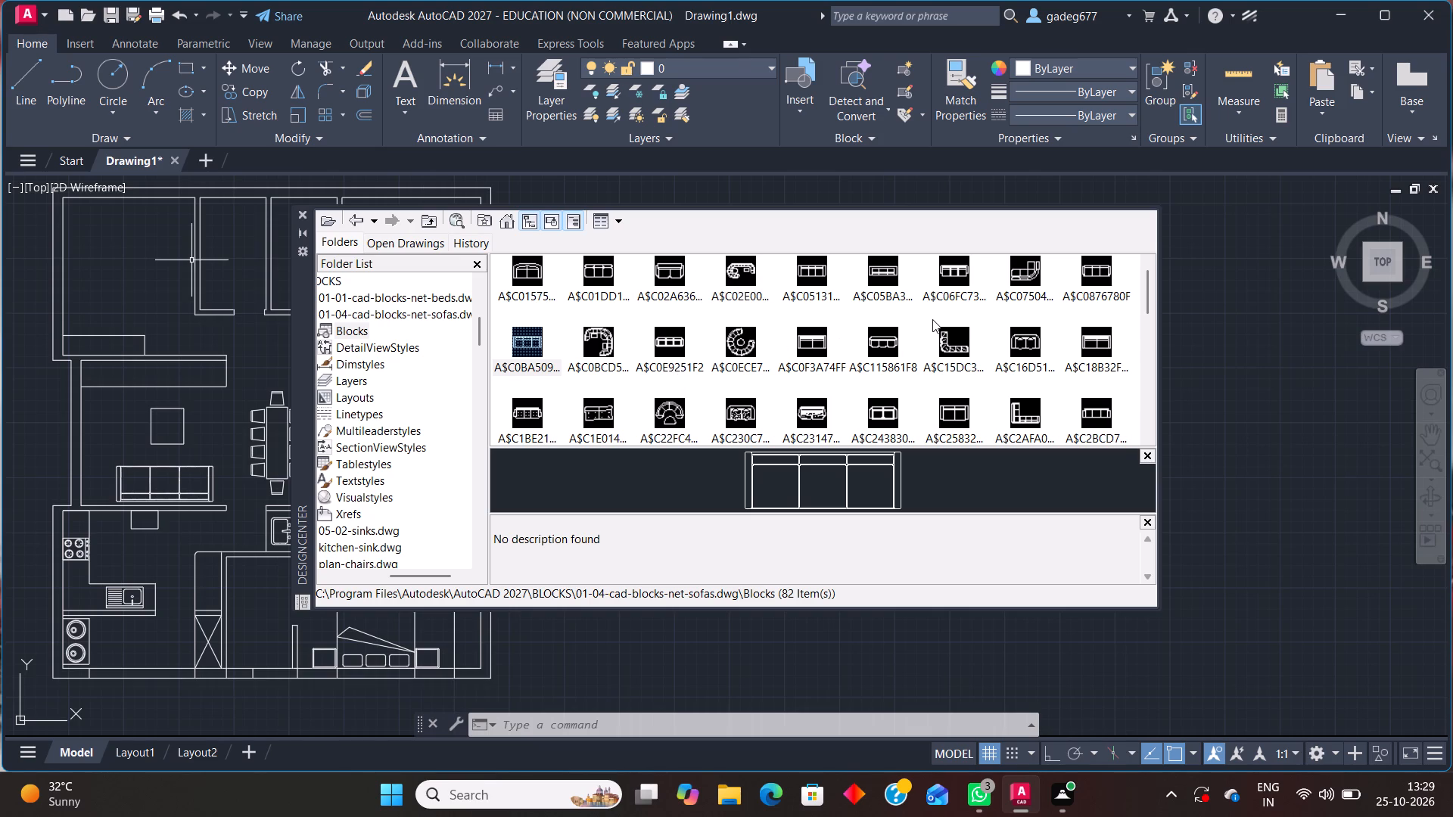
Start inserting sofa block A$C61201922 from 01-04-cad-blocks-net-sofas.dwg with a rotation angle of 90.
{"action": "scroll", "coordinate": [935, 322], "scroll_direction": "down", "scroll_amount": 5}
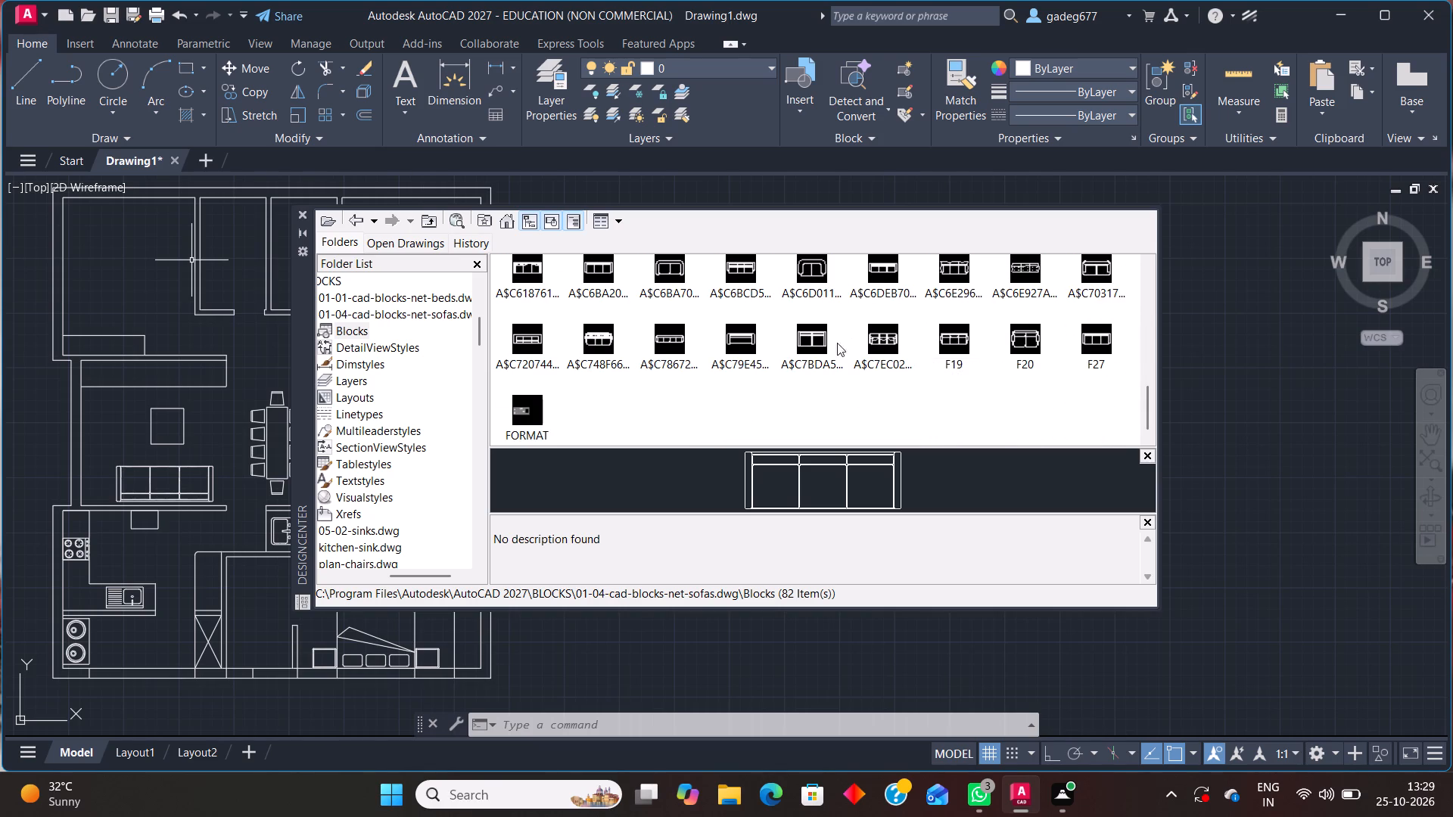
{"action": "scroll", "coordinate": [943, 309], "scroll_direction": "up", "scroll_amount": 2}
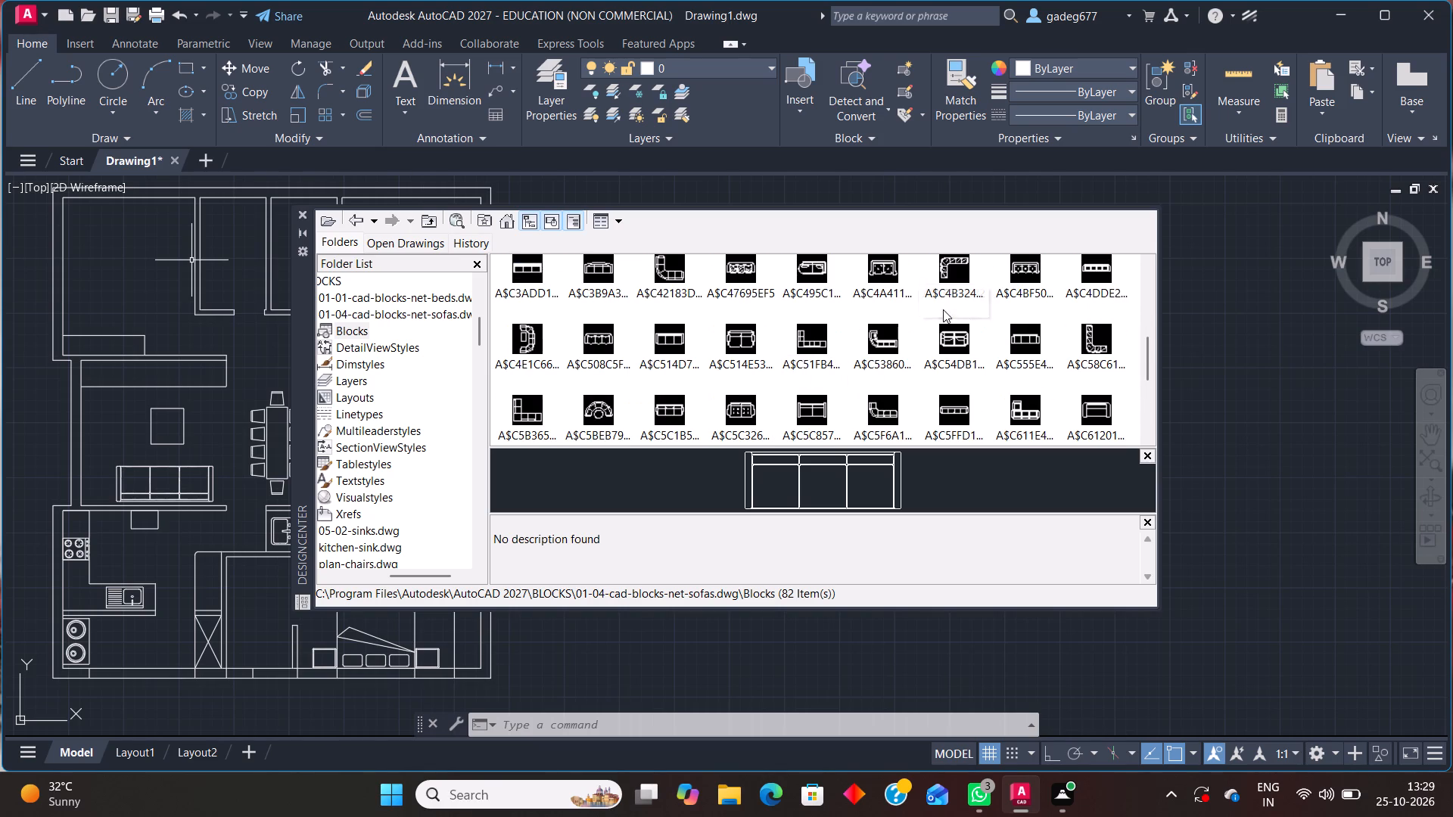
{"action": "left_click", "coordinate": [1092, 422]}
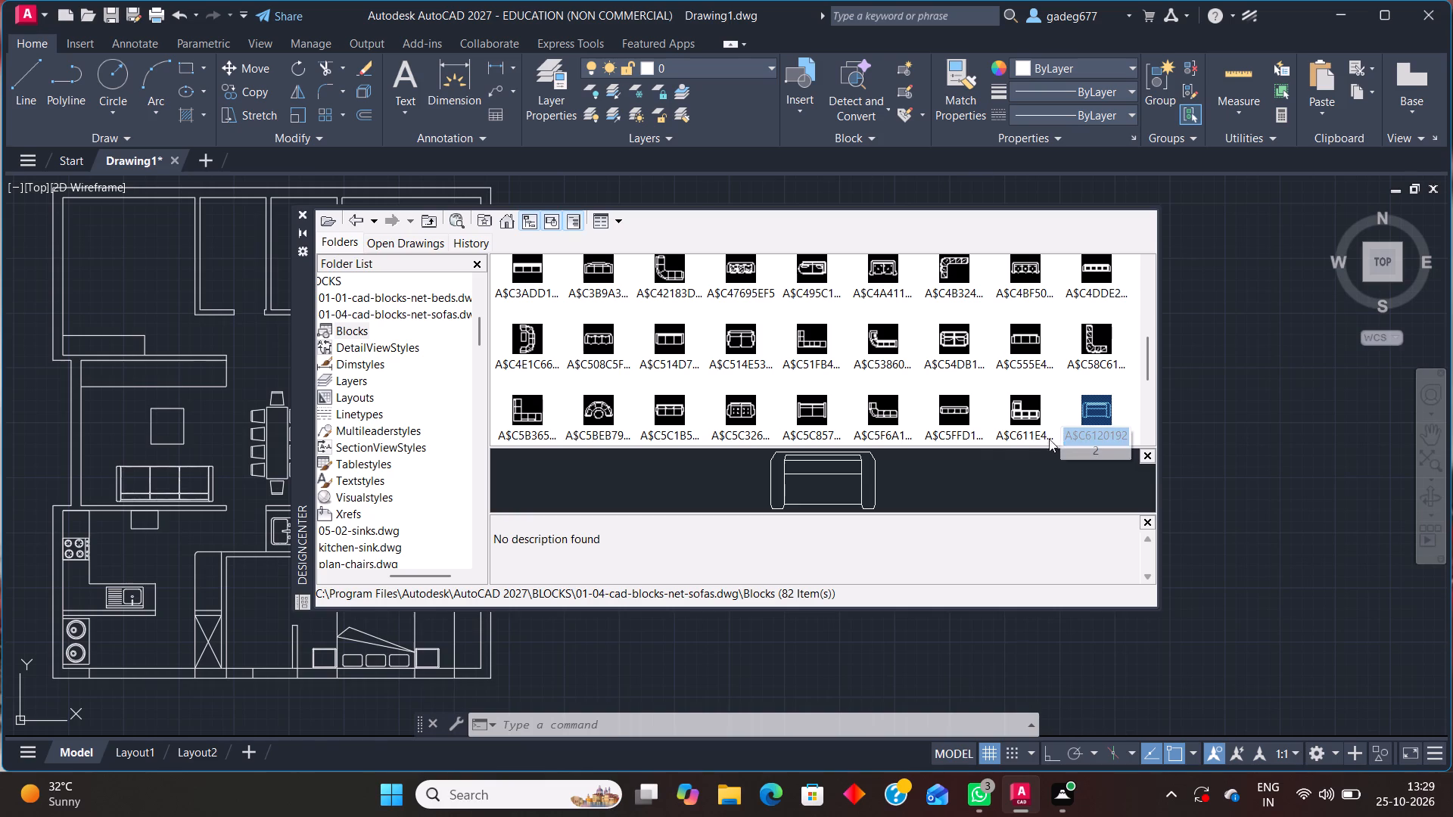
{"action": "double_click", "coordinate": [1095, 411]}
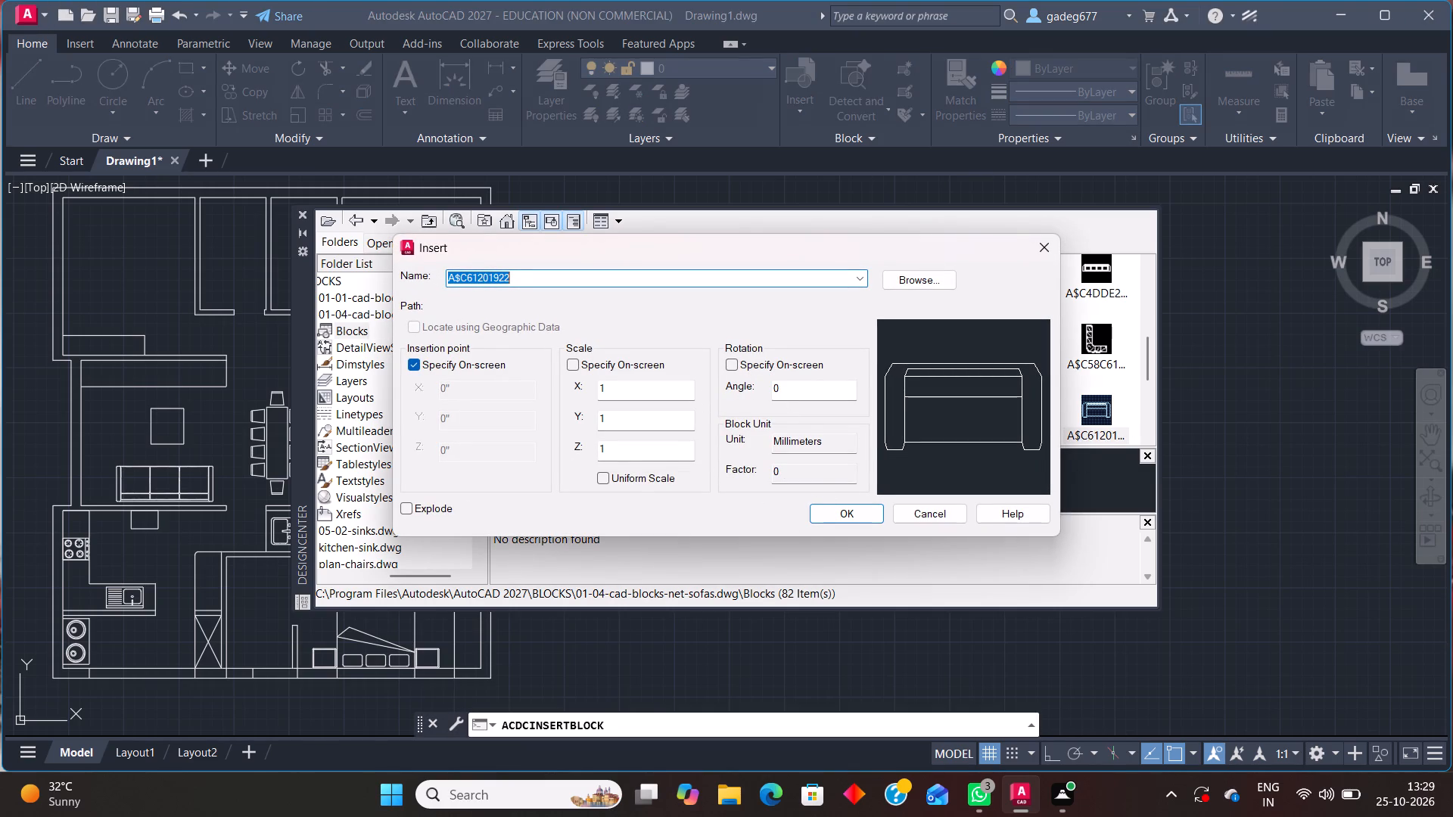
{"action": "left_click", "coordinate": [790, 390]}
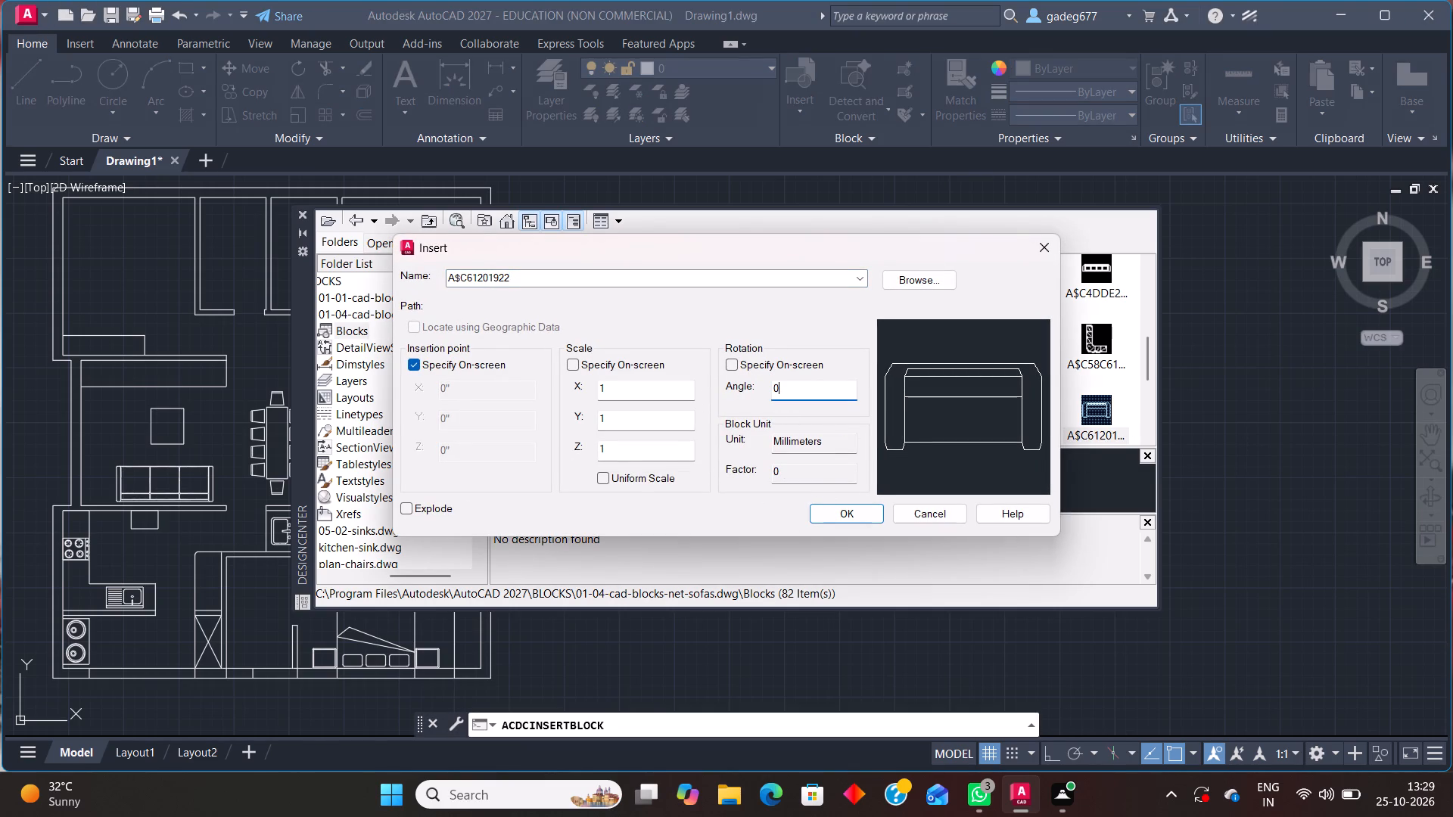
{"action": "key", "text": "Delete"}
{"action": "key", "text": "BackSpace"}
{"action": "type", "text": "90"}
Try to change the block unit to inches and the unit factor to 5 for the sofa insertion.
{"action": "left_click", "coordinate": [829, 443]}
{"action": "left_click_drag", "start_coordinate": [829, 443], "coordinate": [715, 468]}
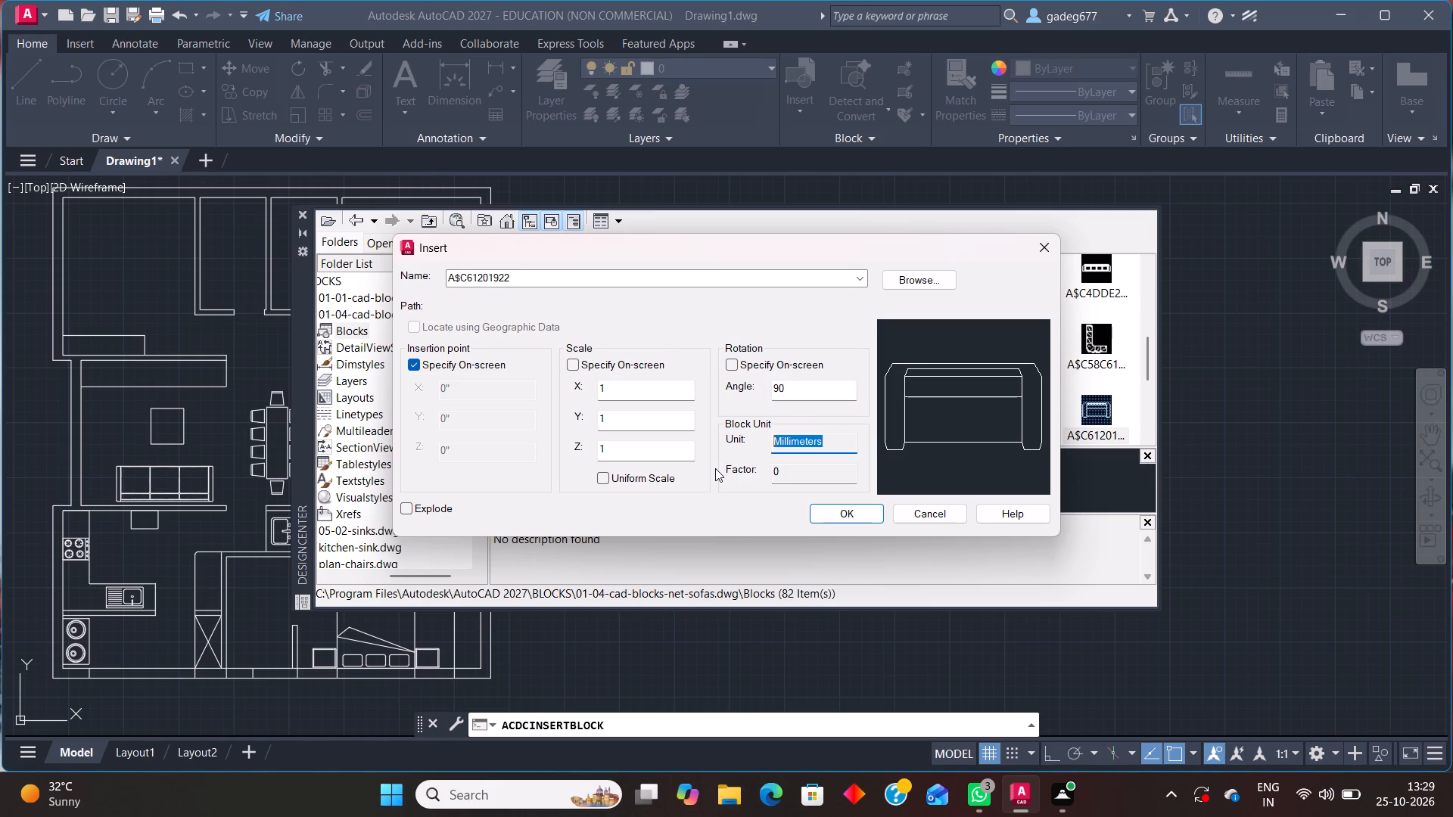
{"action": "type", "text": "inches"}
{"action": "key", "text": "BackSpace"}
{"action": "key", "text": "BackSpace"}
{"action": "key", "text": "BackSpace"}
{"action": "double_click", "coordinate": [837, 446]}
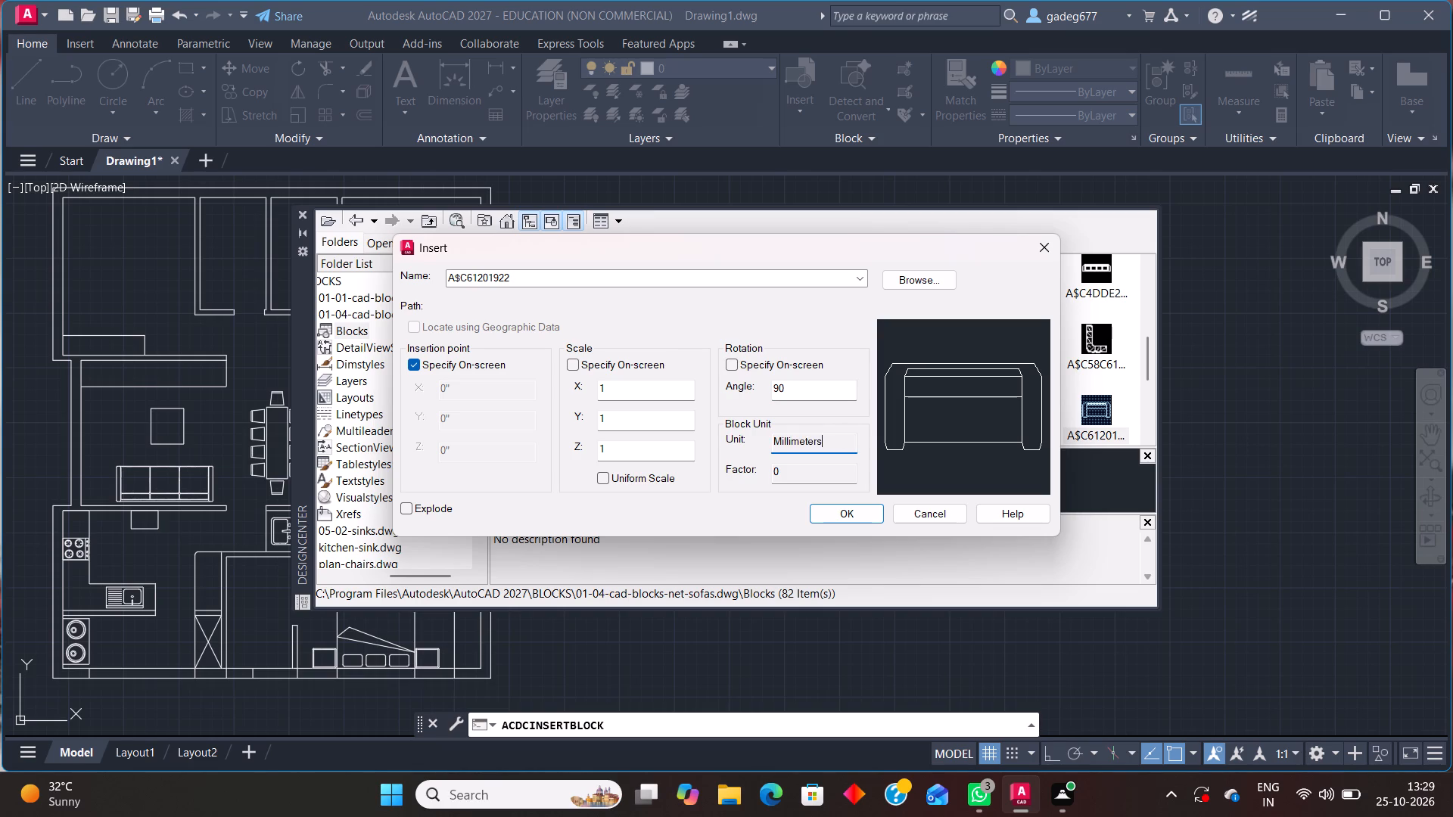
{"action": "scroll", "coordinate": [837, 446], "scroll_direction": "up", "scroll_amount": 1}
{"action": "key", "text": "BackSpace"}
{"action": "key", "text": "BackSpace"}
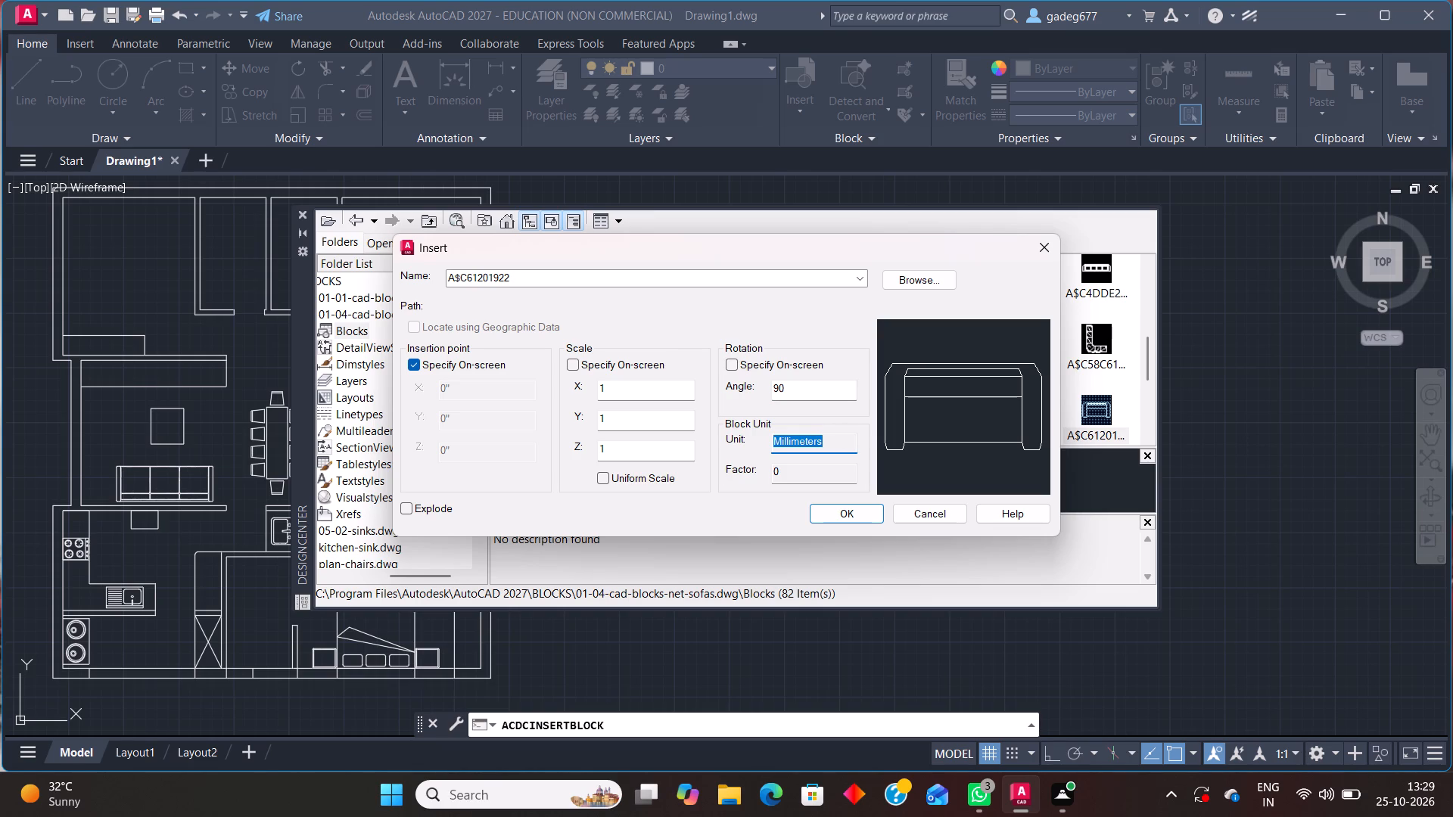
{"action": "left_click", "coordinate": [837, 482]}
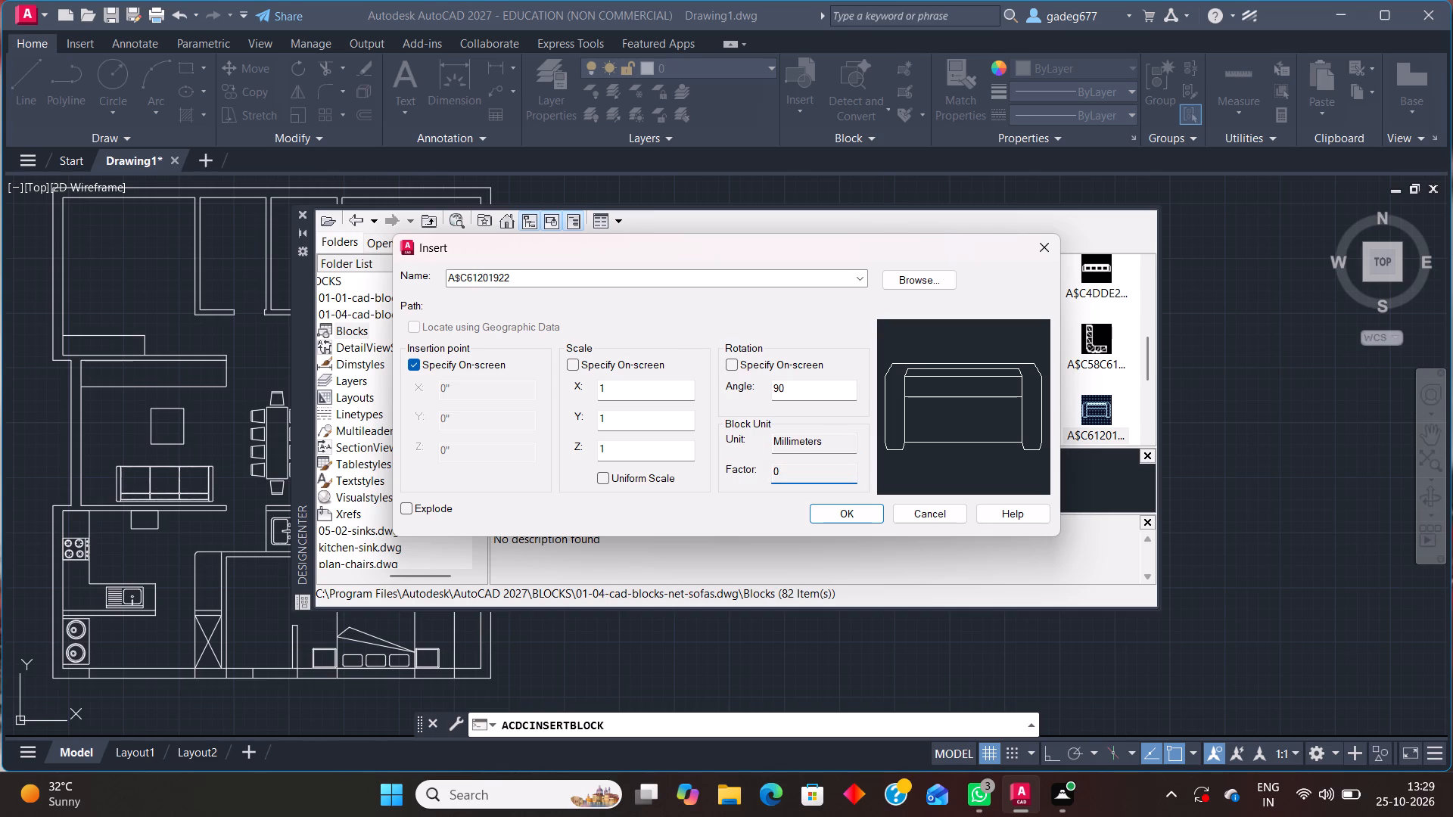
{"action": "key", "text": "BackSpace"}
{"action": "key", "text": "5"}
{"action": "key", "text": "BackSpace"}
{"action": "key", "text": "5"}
Place the rotated sofa block beside the west wall of the room, west of the square table.
{"action": "left_click", "coordinate": [869, 515]}
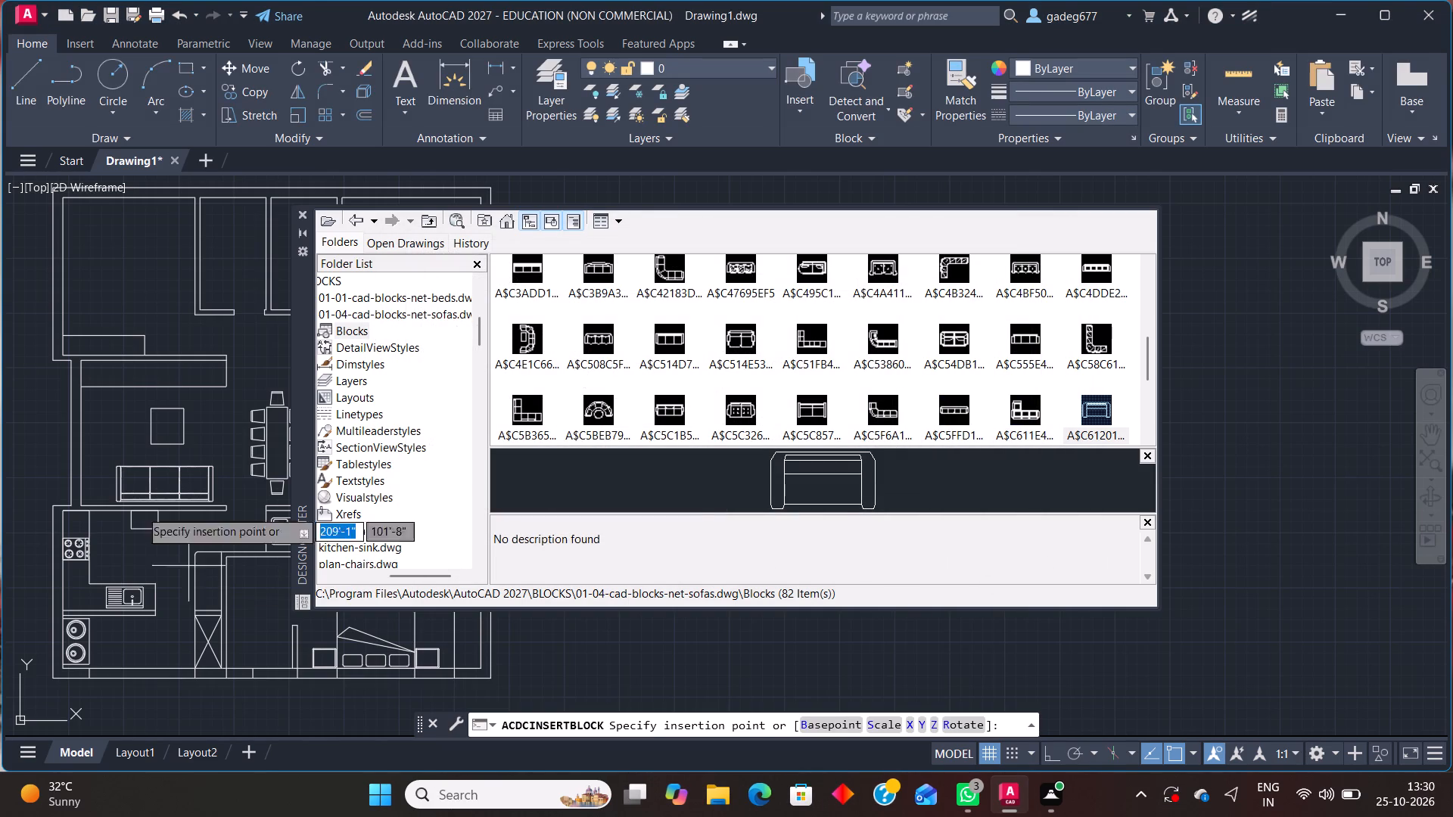
{"action": "left_click", "coordinate": [95, 434]}
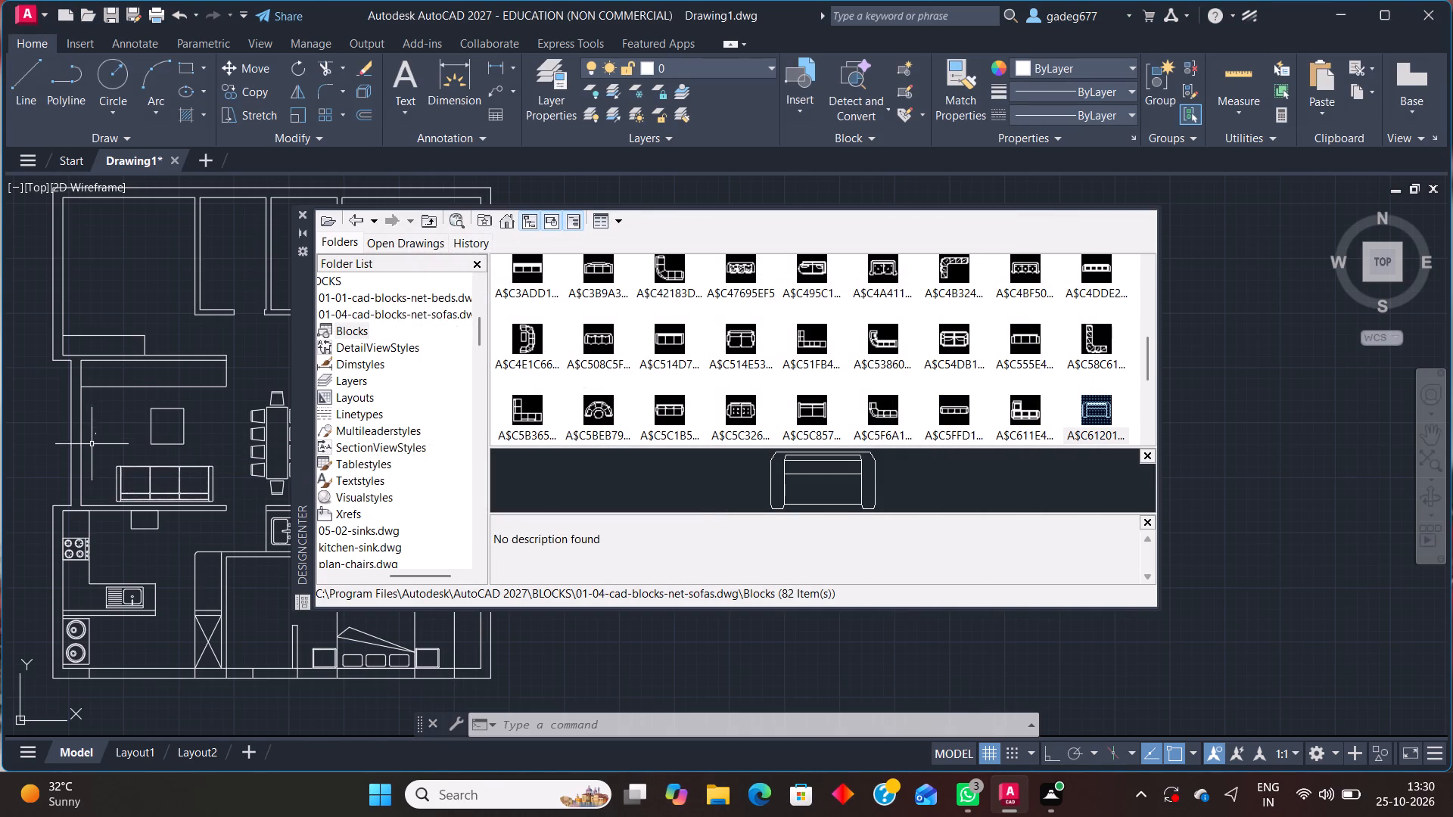
Scale the tiny inserted sofa block up freehand from its lower-left corner to armchair size beside the west wall.
{"action": "scroll", "coordinate": [76, 430], "scroll_direction": "up", "scroll_amount": 5}
{"action": "scroll", "coordinate": [139, 436], "scroll_direction": "down", "scroll_amount": 2}
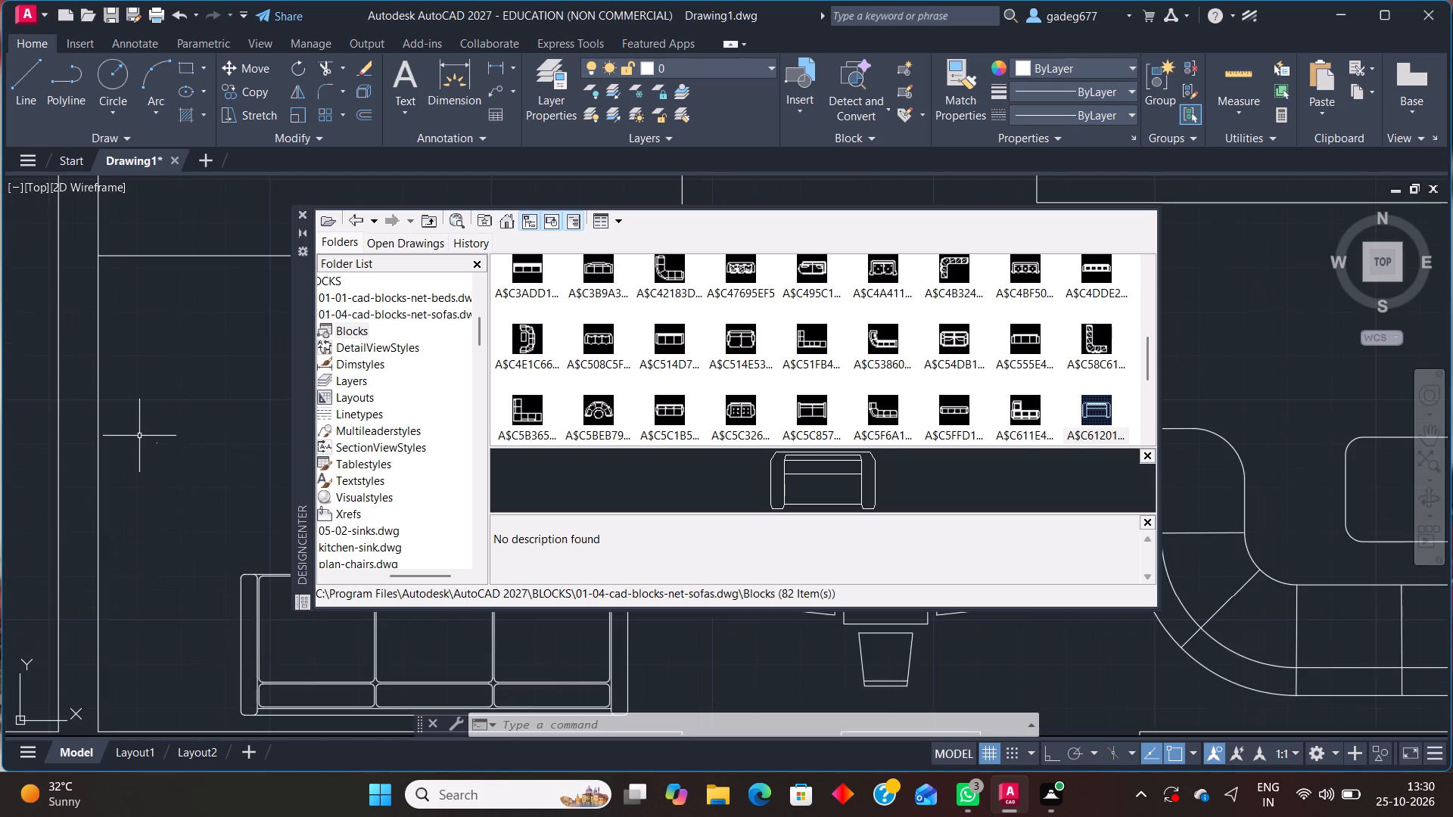
{"action": "scroll", "coordinate": [139, 436], "scroll_direction": "down", "scroll_amount": 1}
{"action": "left_click", "coordinate": [132, 427]}
{"action": "left_click", "coordinate": [158, 480]}
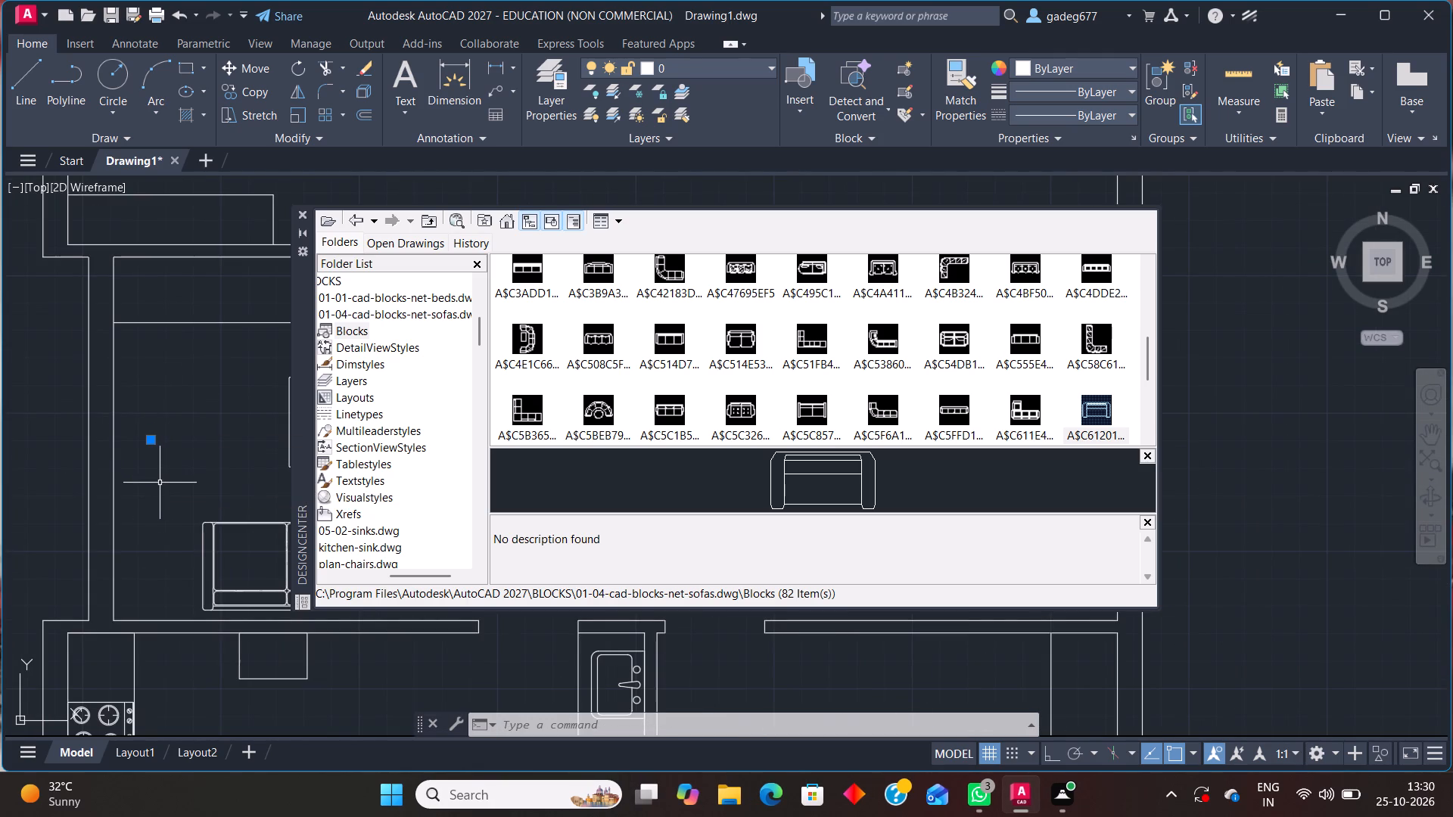
{"action": "type", "text": "sc"}
{"action": "key", "text": "Return"}
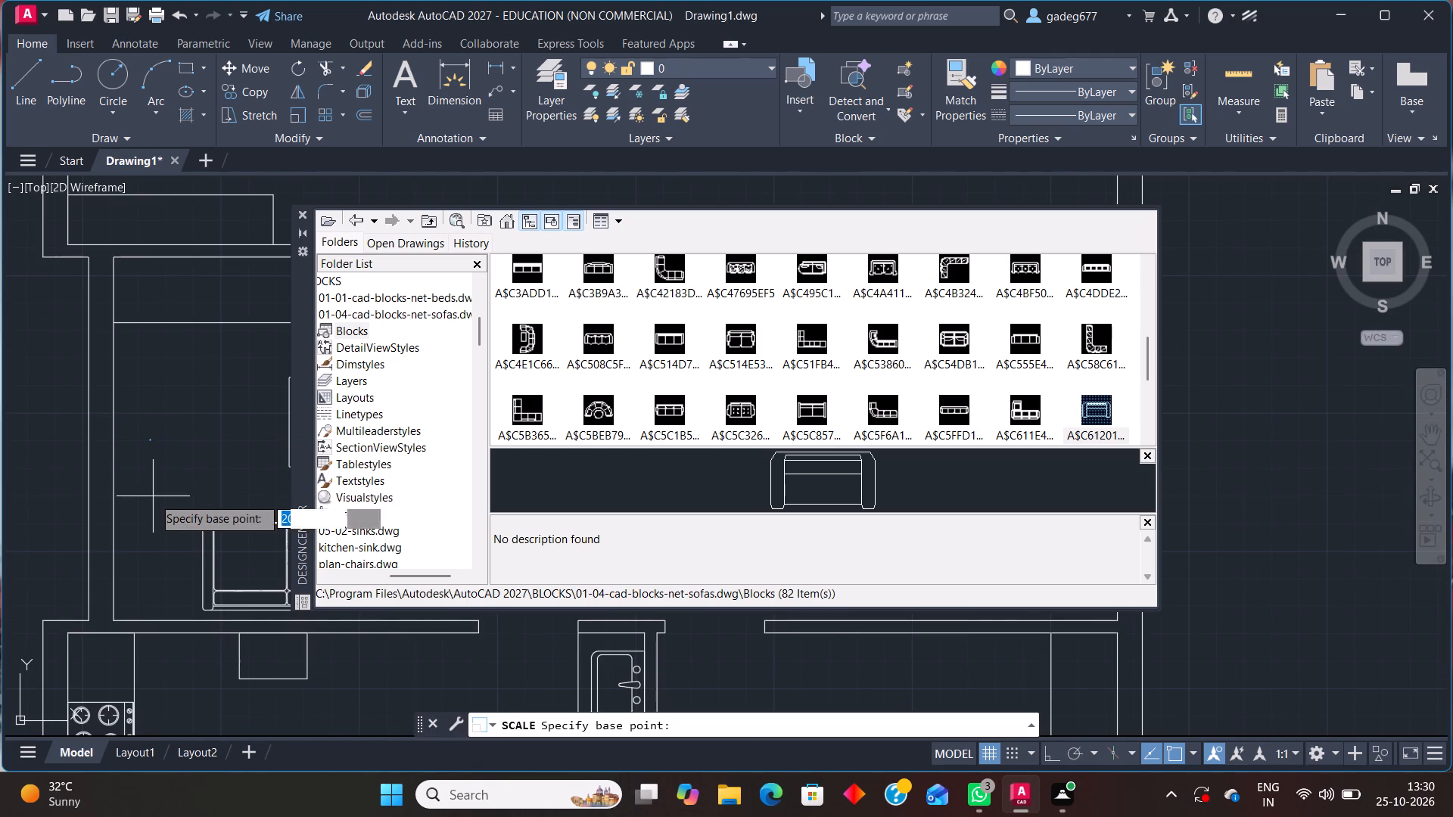
{"action": "left_click", "coordinate": [149, 440]}
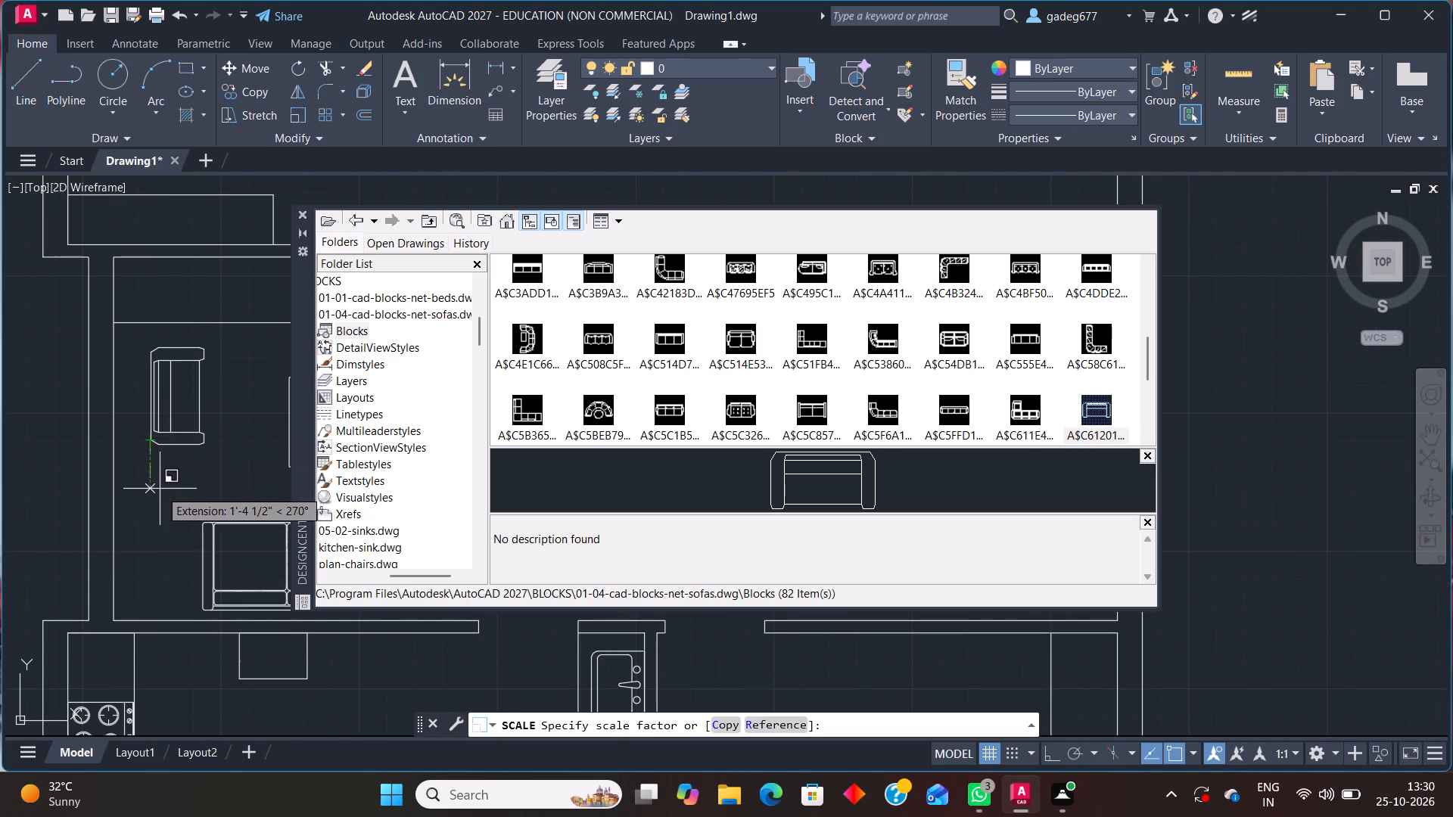
{"action": "left_click", "coordinate": [166, 489]}
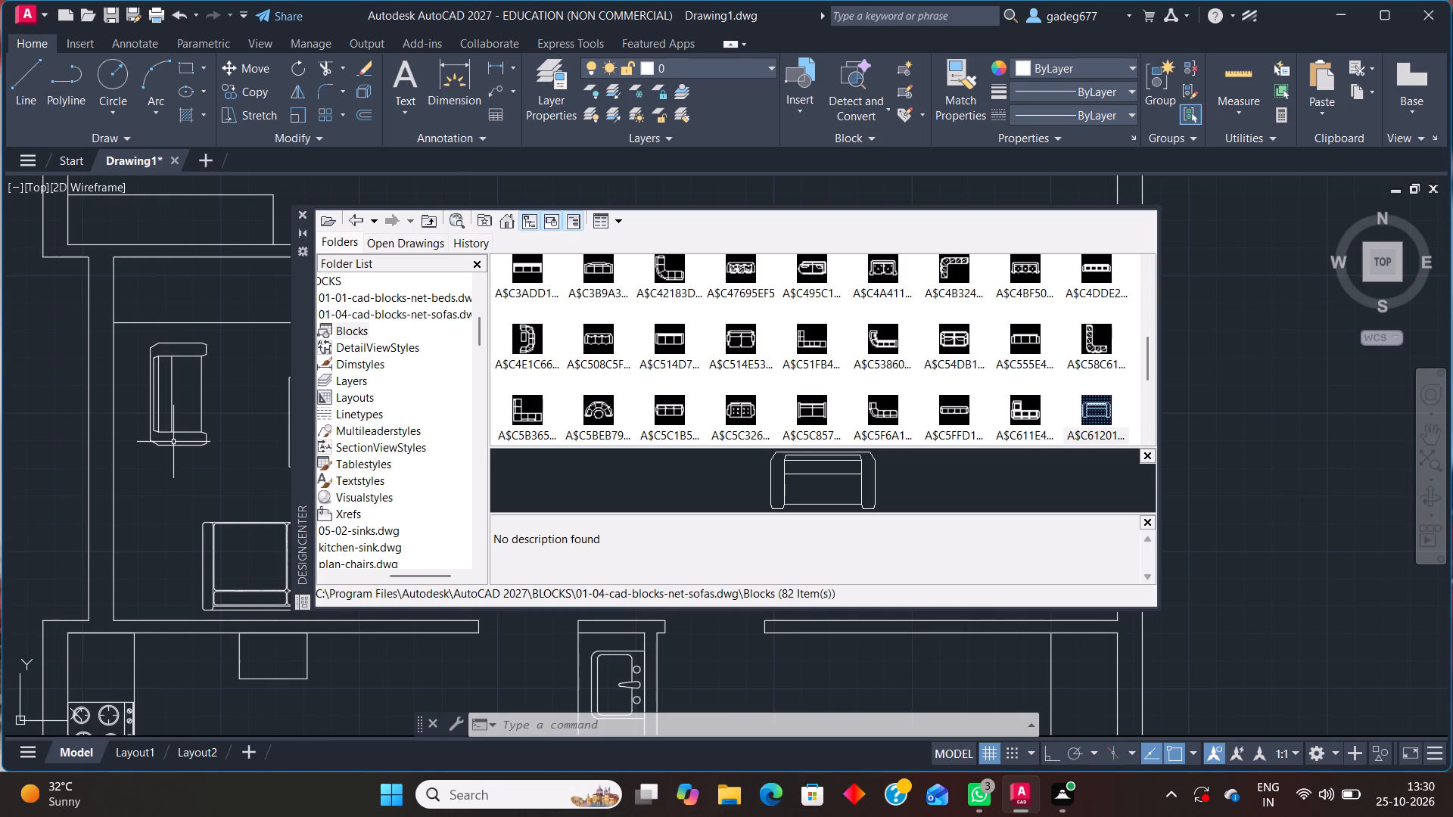
Move the new small sofa about 2'-0" at 257 degrees by its southeast corner, closer to the west wall.
{"action": "left_click", "coordinate": [173, 443]}
{"action": "left_click", "coordinate": [173, 430]}
{"action": "left_click", "coordinate": [210, 446]}
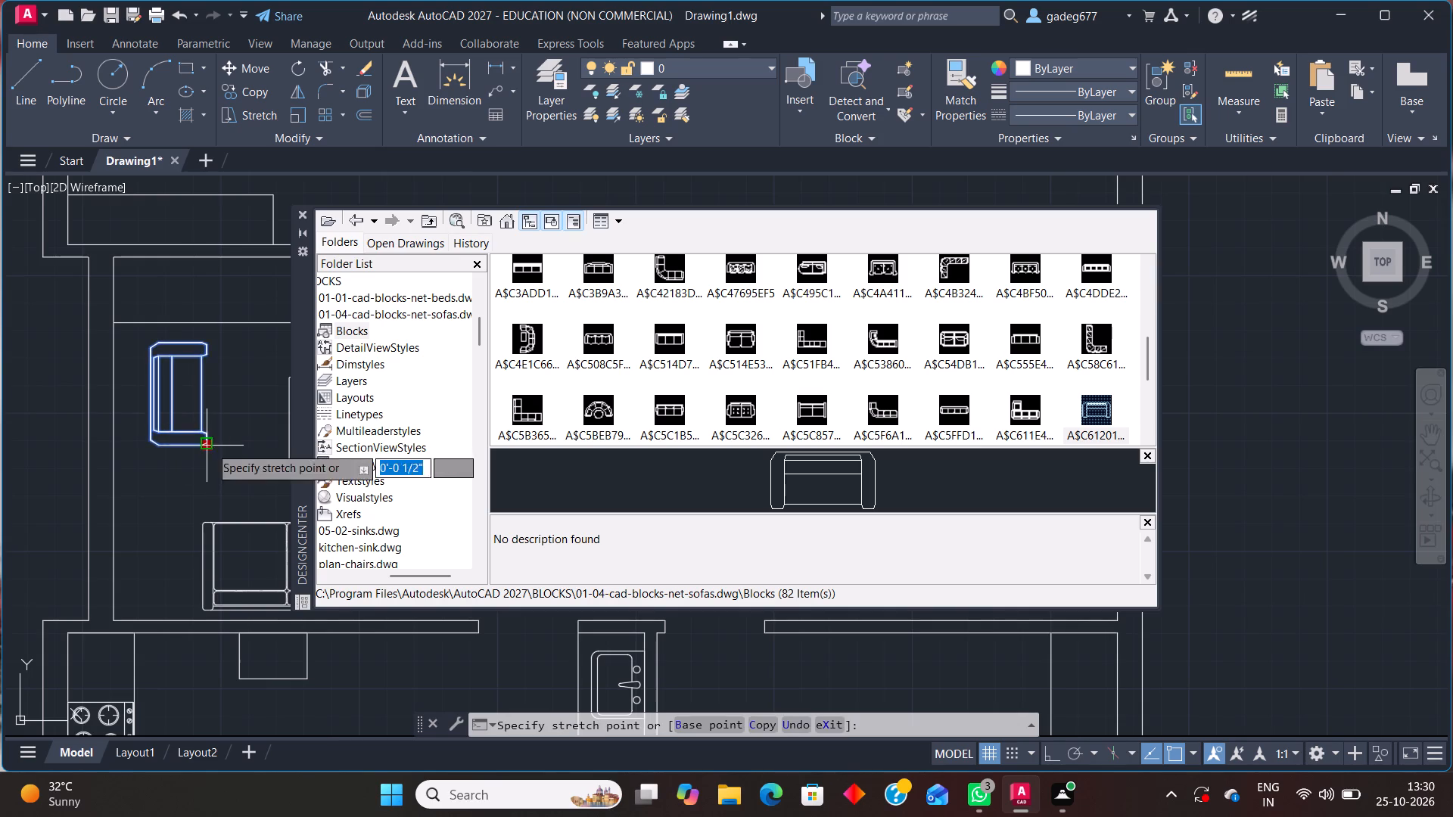
{"action": "left_click", "coordinate": [191, 511]}
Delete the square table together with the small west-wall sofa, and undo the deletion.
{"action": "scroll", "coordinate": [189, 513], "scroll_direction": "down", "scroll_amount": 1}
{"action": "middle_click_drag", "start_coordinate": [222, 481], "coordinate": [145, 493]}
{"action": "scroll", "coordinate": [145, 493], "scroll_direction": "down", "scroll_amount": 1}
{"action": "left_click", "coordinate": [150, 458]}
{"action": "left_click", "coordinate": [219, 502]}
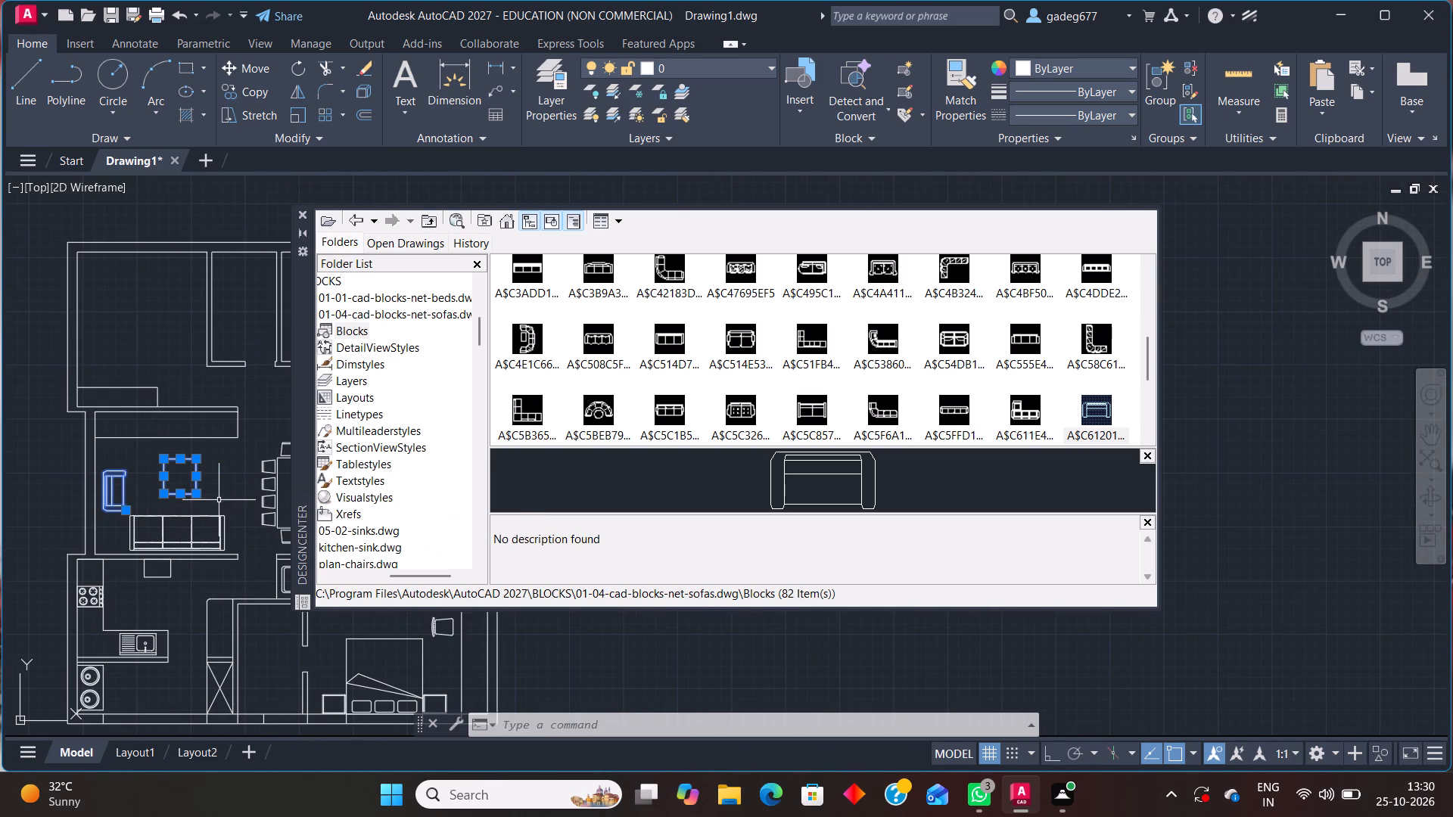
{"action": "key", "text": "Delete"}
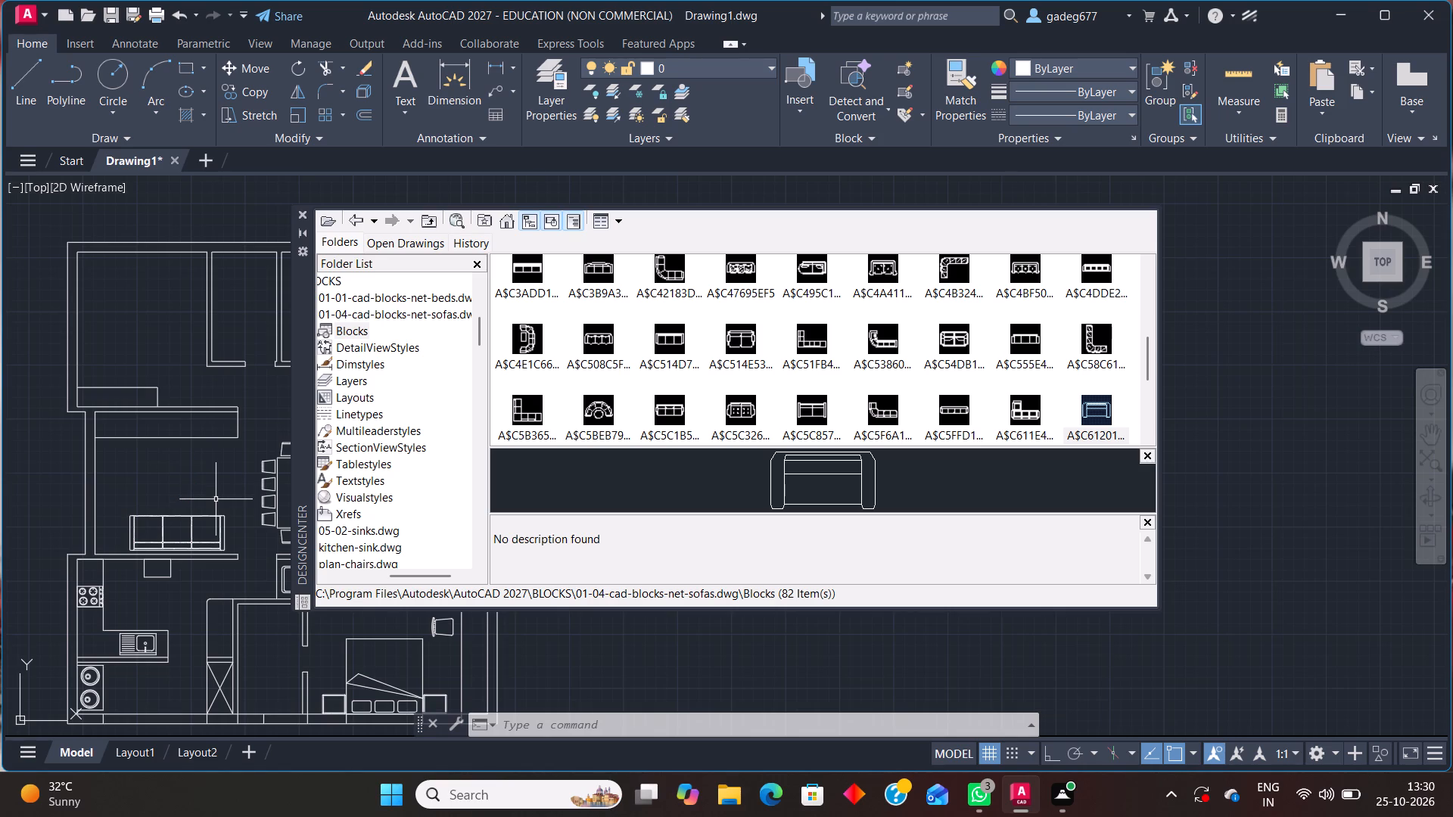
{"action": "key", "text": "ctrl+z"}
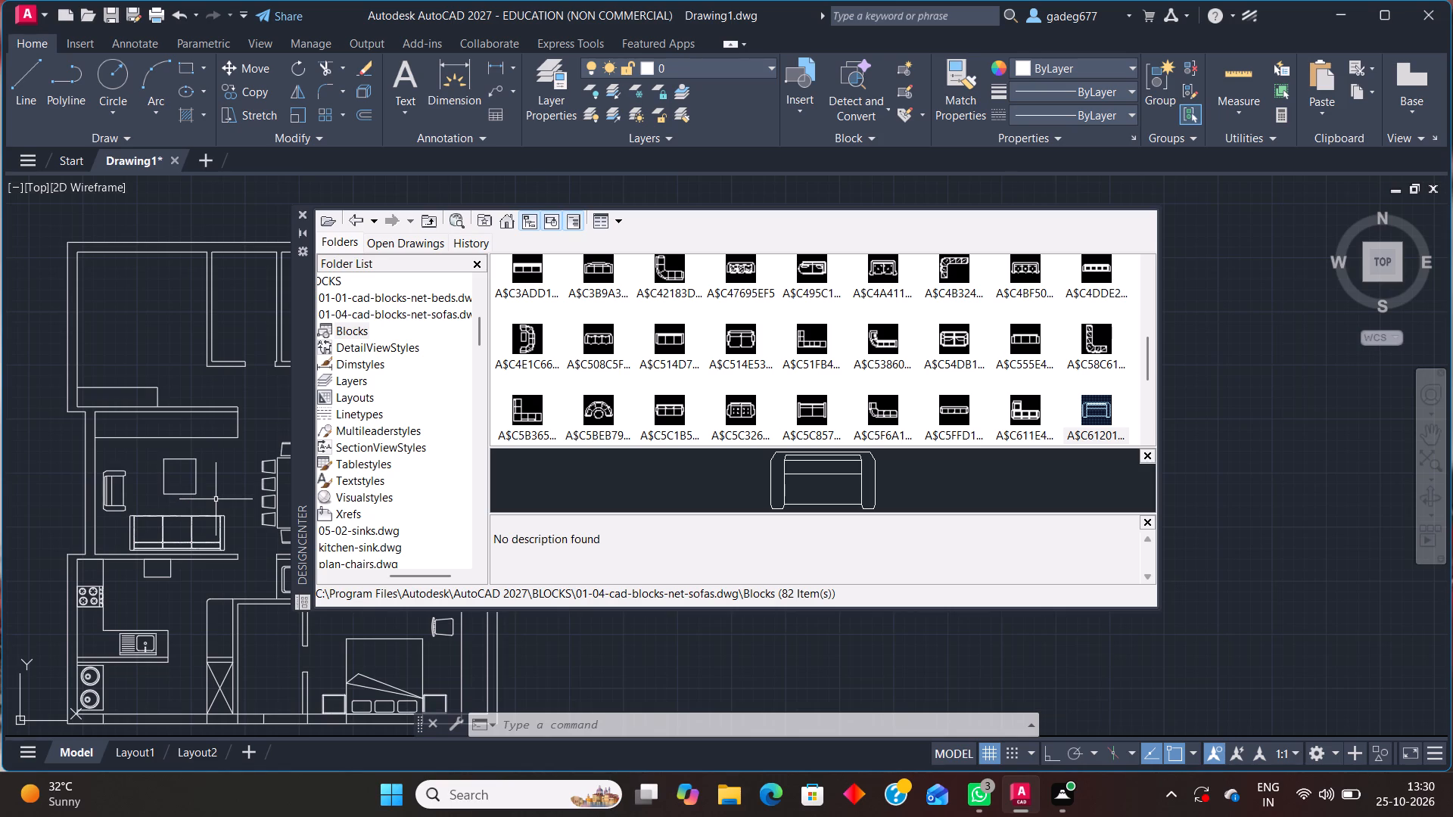
Select the square table north of the three-seat sofa.
{"action": "left_click", "coordinate": [151, 457]}
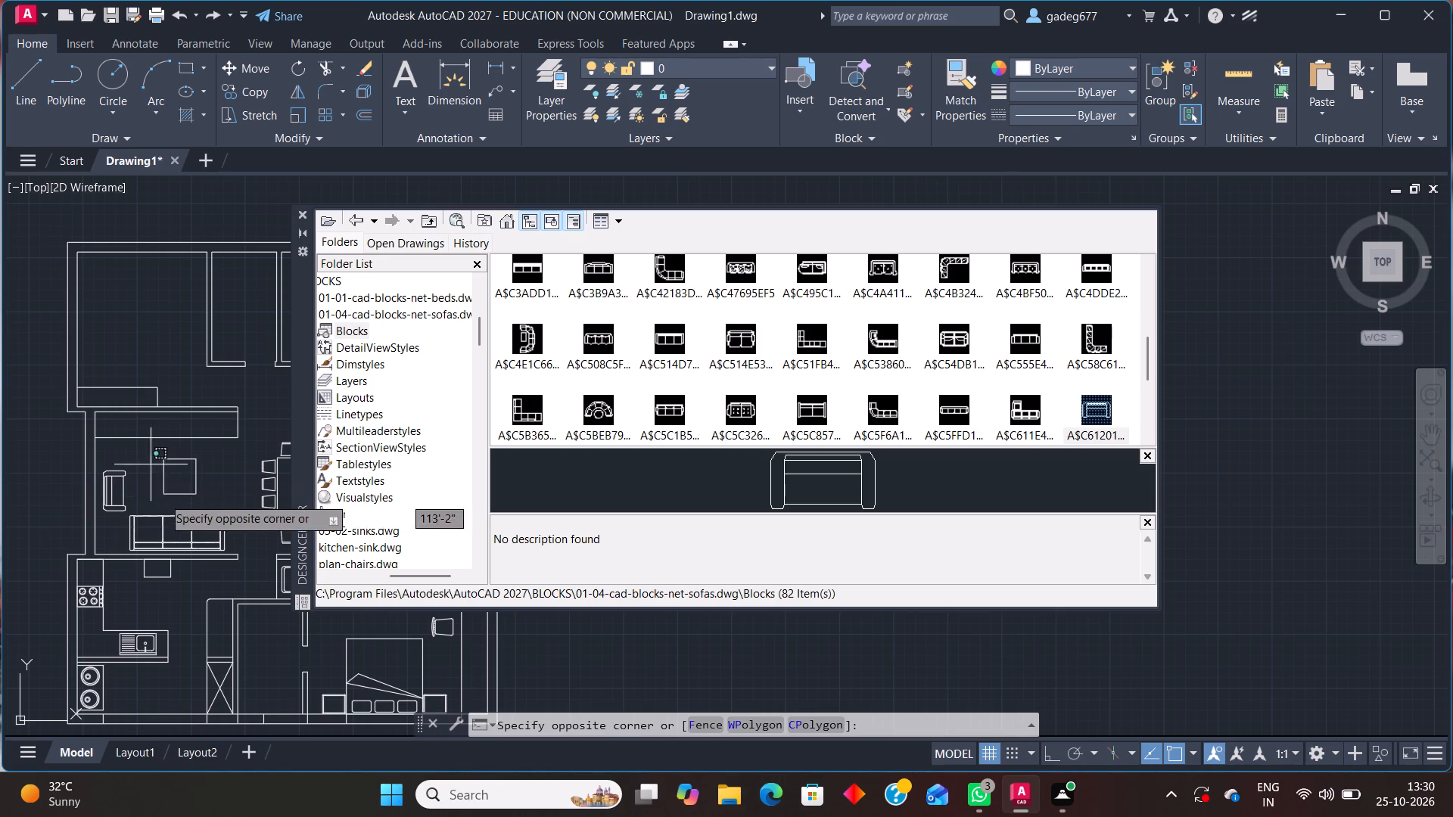
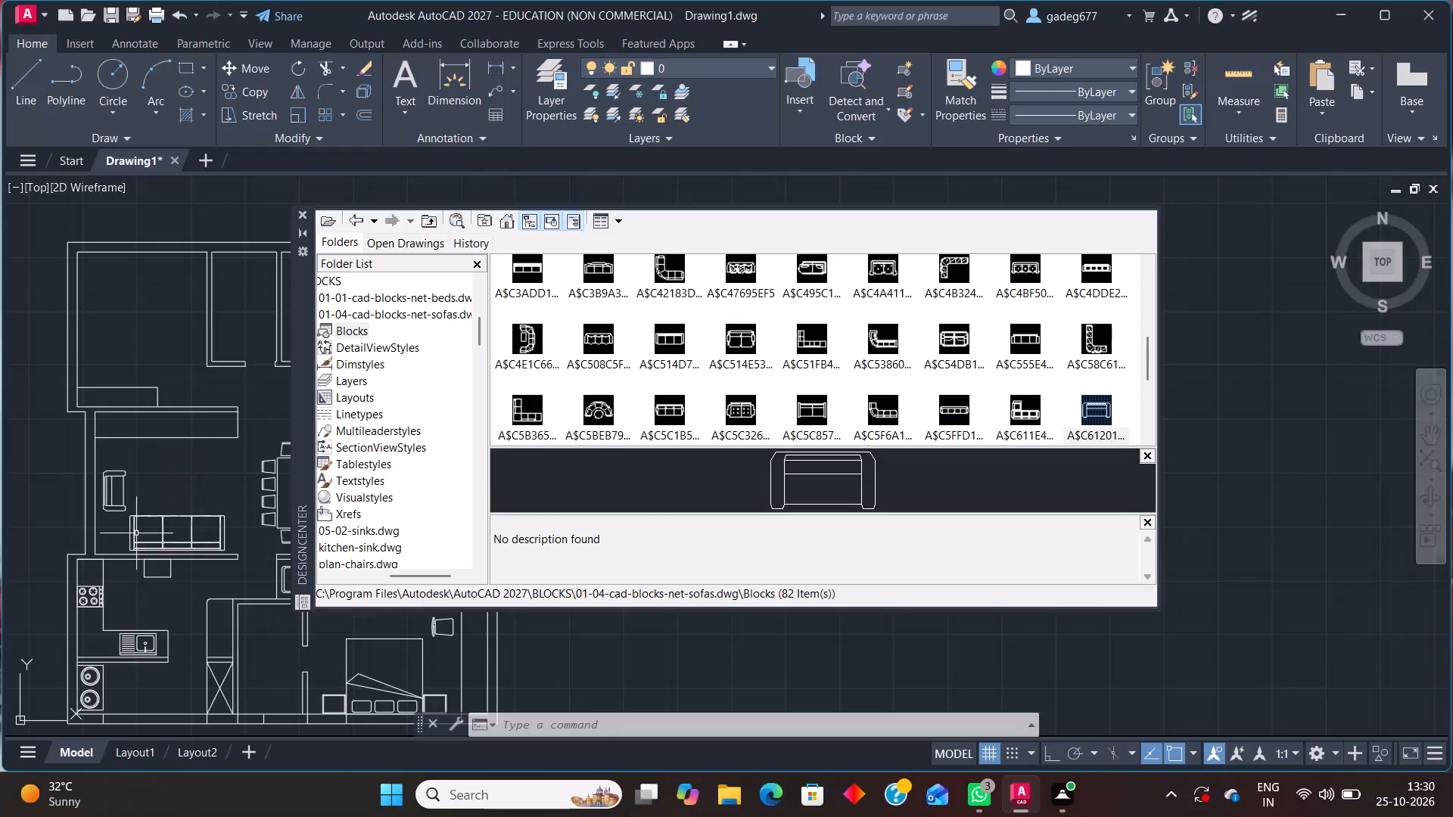
Draw a closed rectangular polyline table about 4'-2" wide north of the three-seat sofa, with orthogonal sides.
{"action": "left_click", "coordinate": [73, 84]}
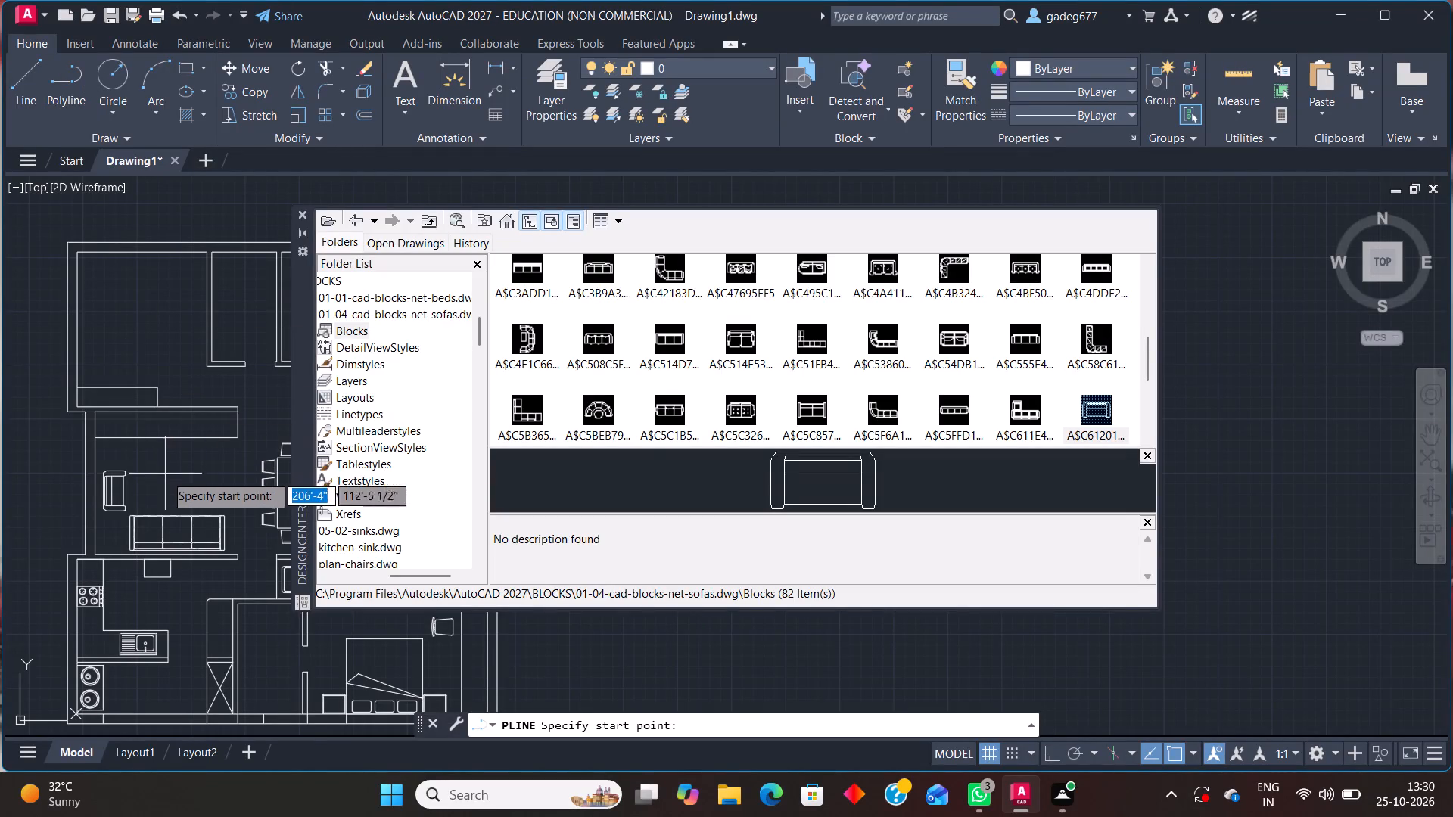
{"action": "left_click", "coordinate": [148, 474]}
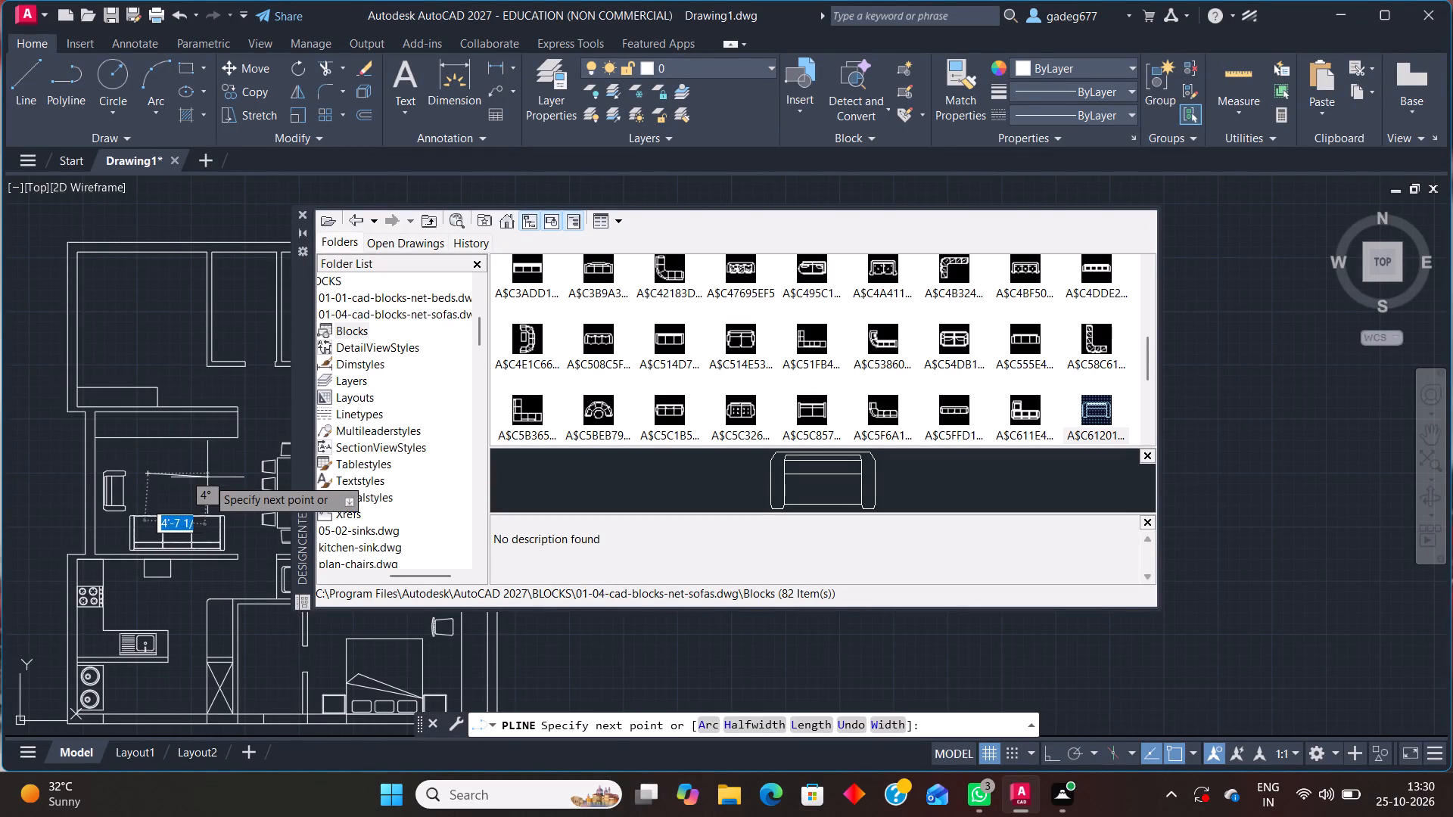
{"action": "key", "text": "F8"}
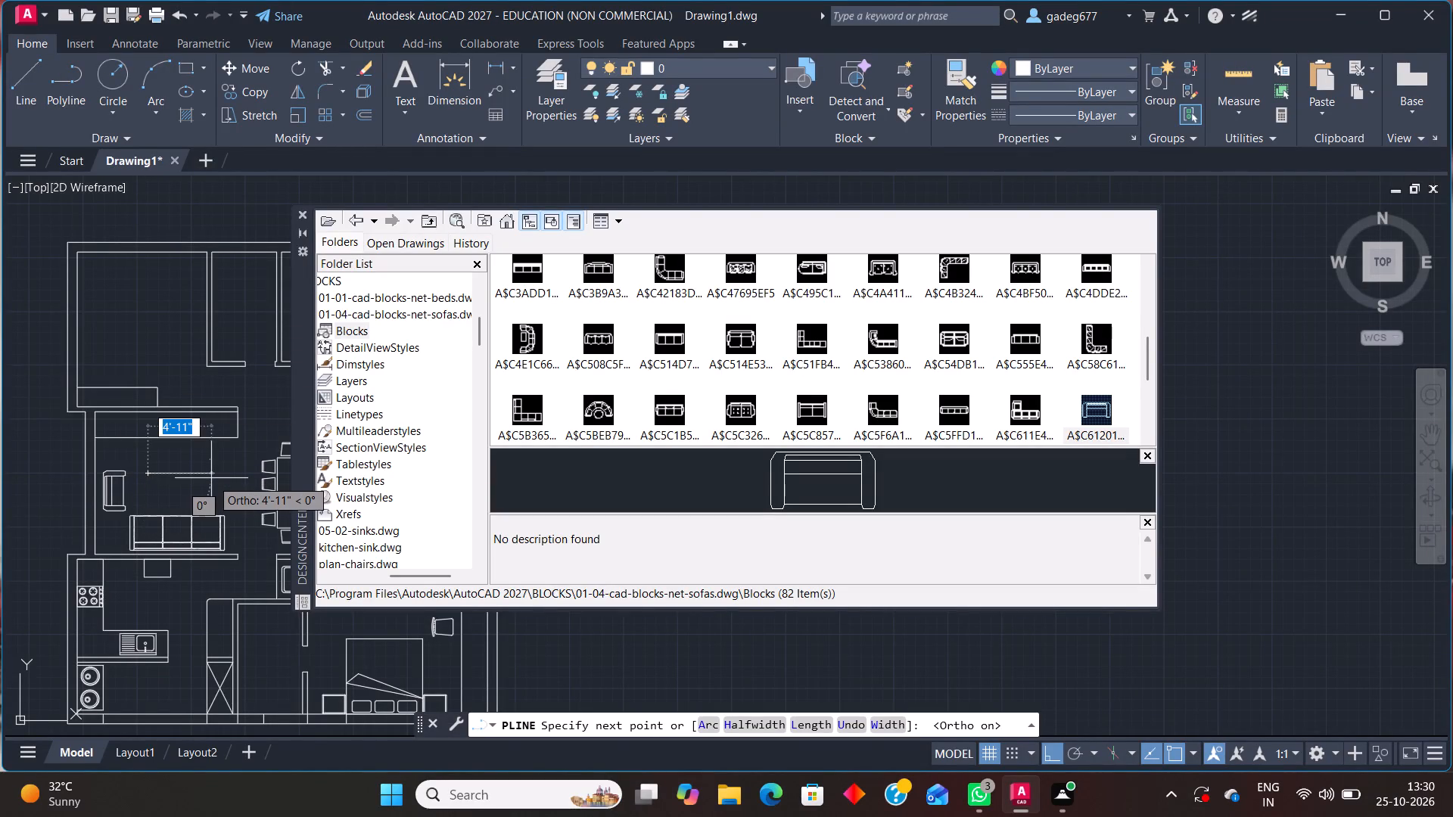
{"action": "left_click", "coordinate": [202, 478]}
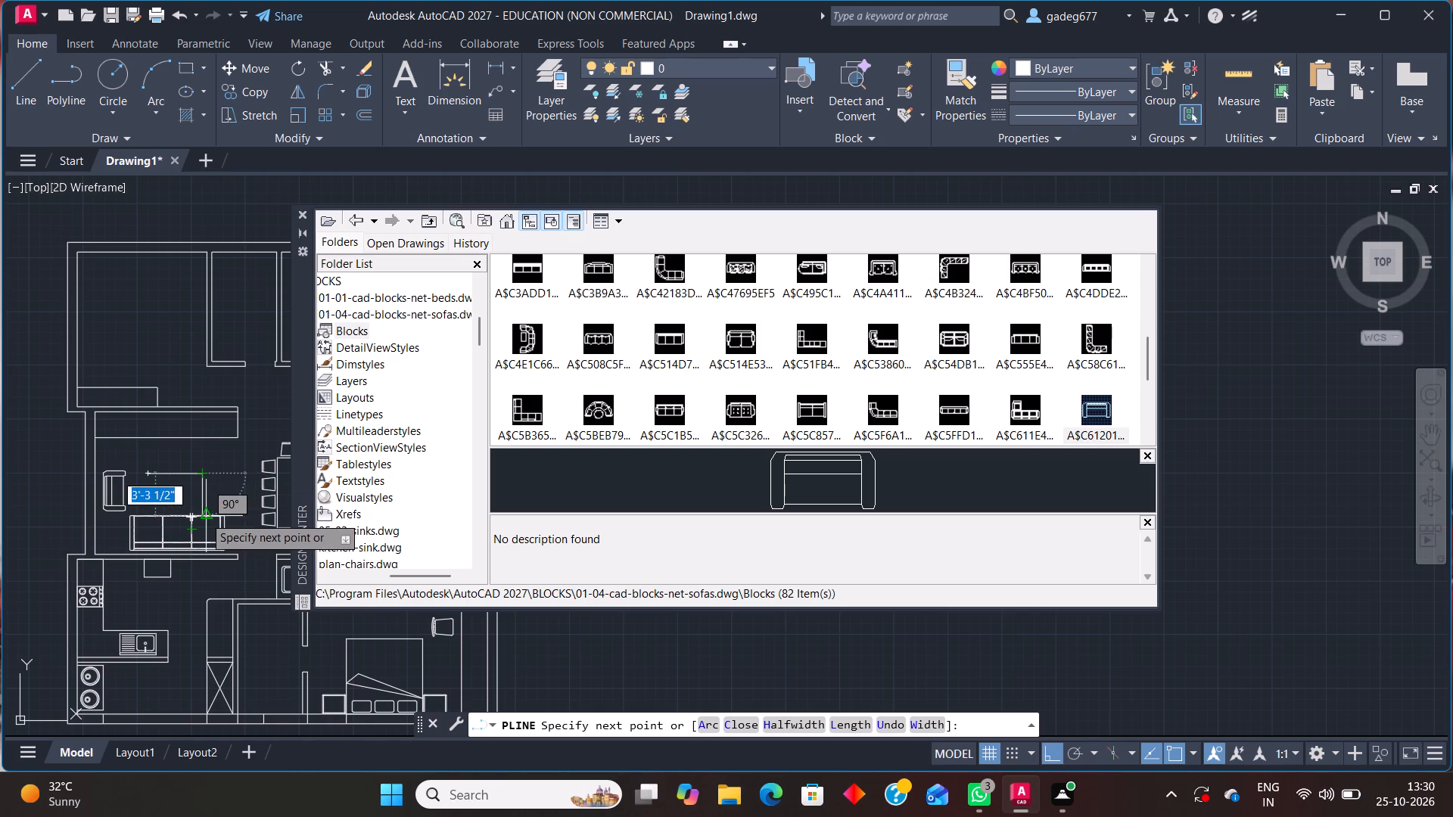
{"action": "left_click", "coordinate": [204, 504]}
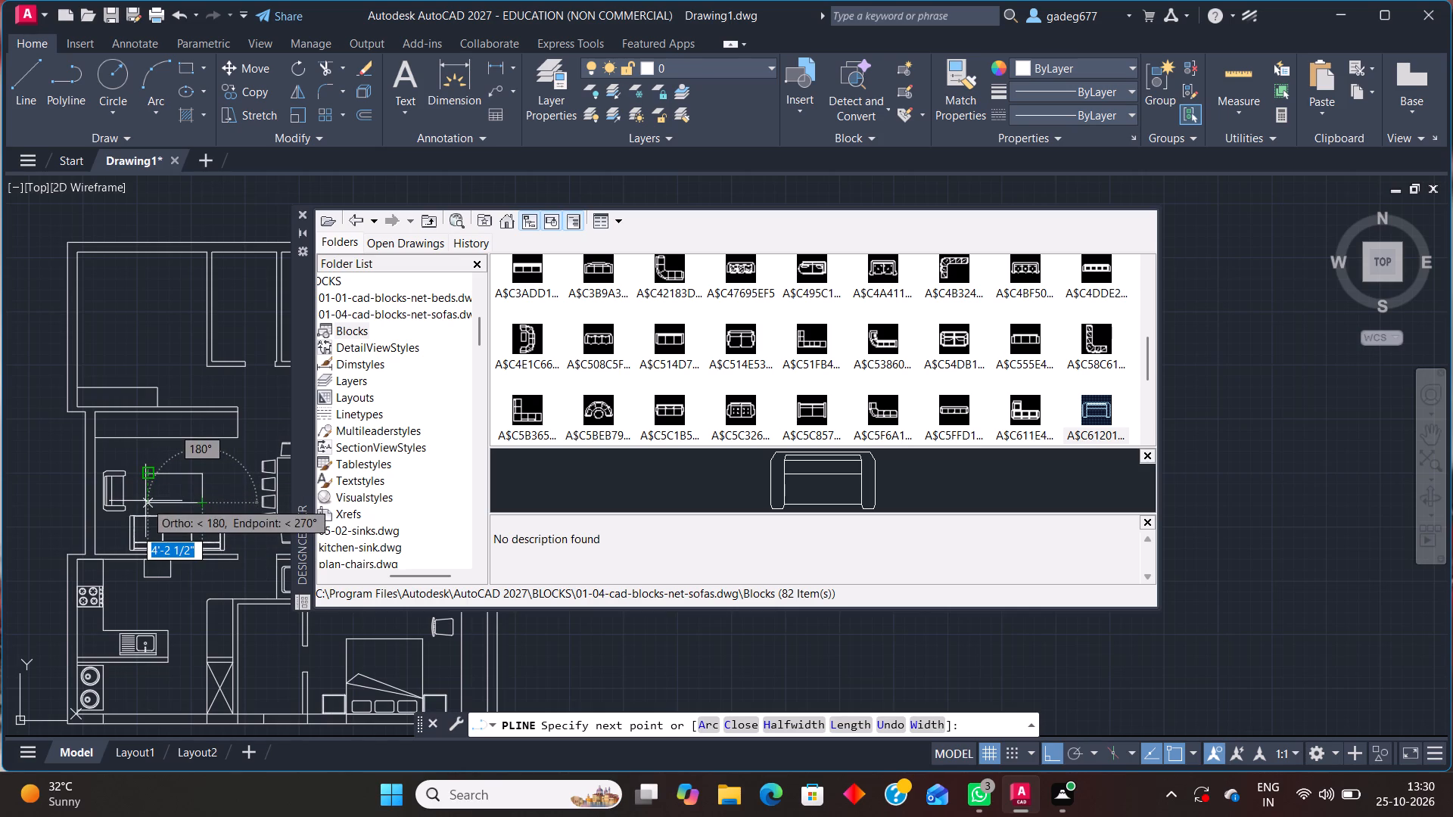
{"action": "left_click", "coordinate": [145, 502]}
{"action": "left_click", "coordinate": [148, 477]}
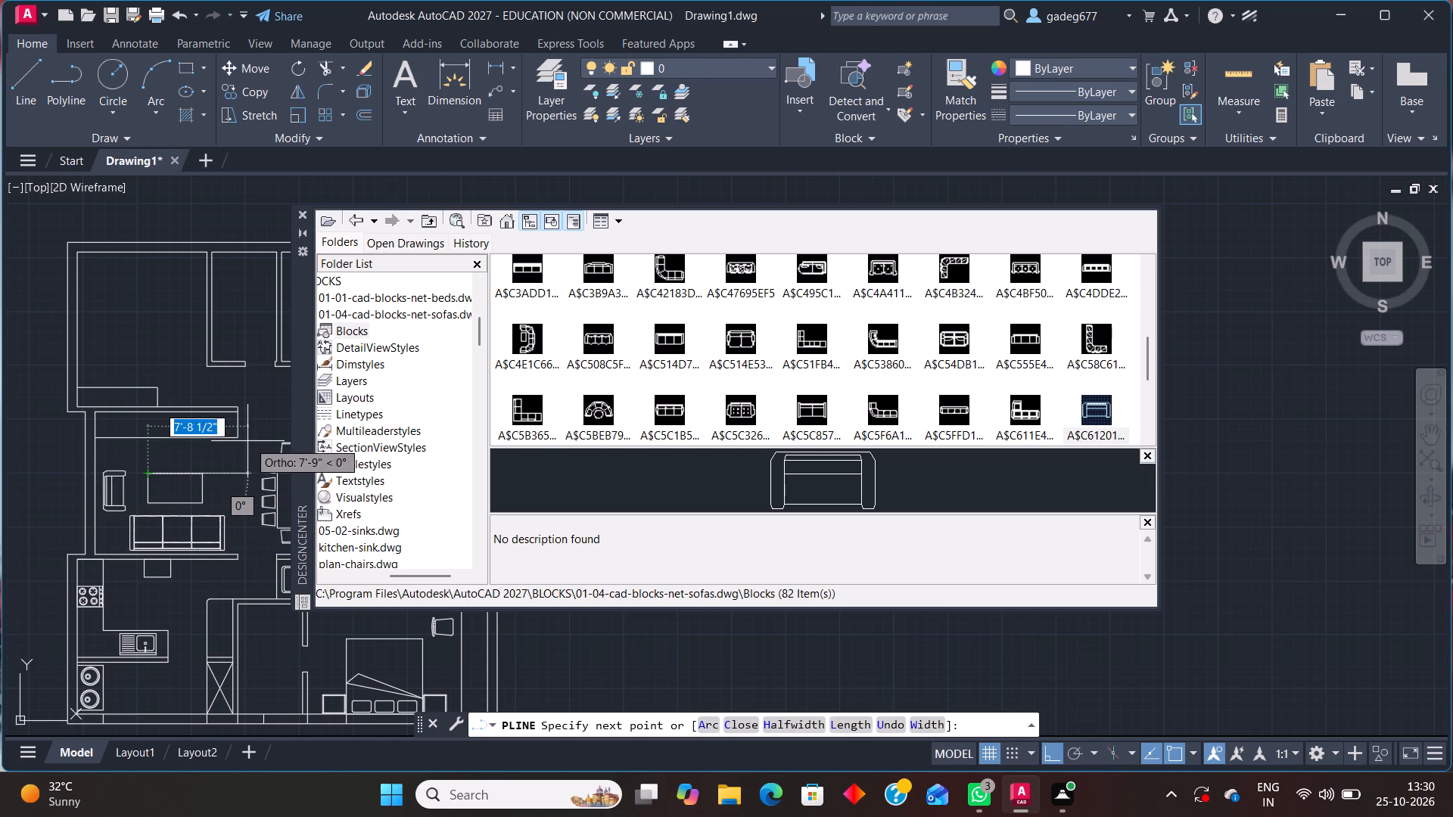
{"action": "key", "text": "Escape"}
Draw a small side table of lines, about 1'-5" by 2'-0", between the small west-wall sofa and the three-seat sofa.
{"action": "scroll", "coordinate": [237, 477], "scroll_direction": "down", "scroll_amount": 1}
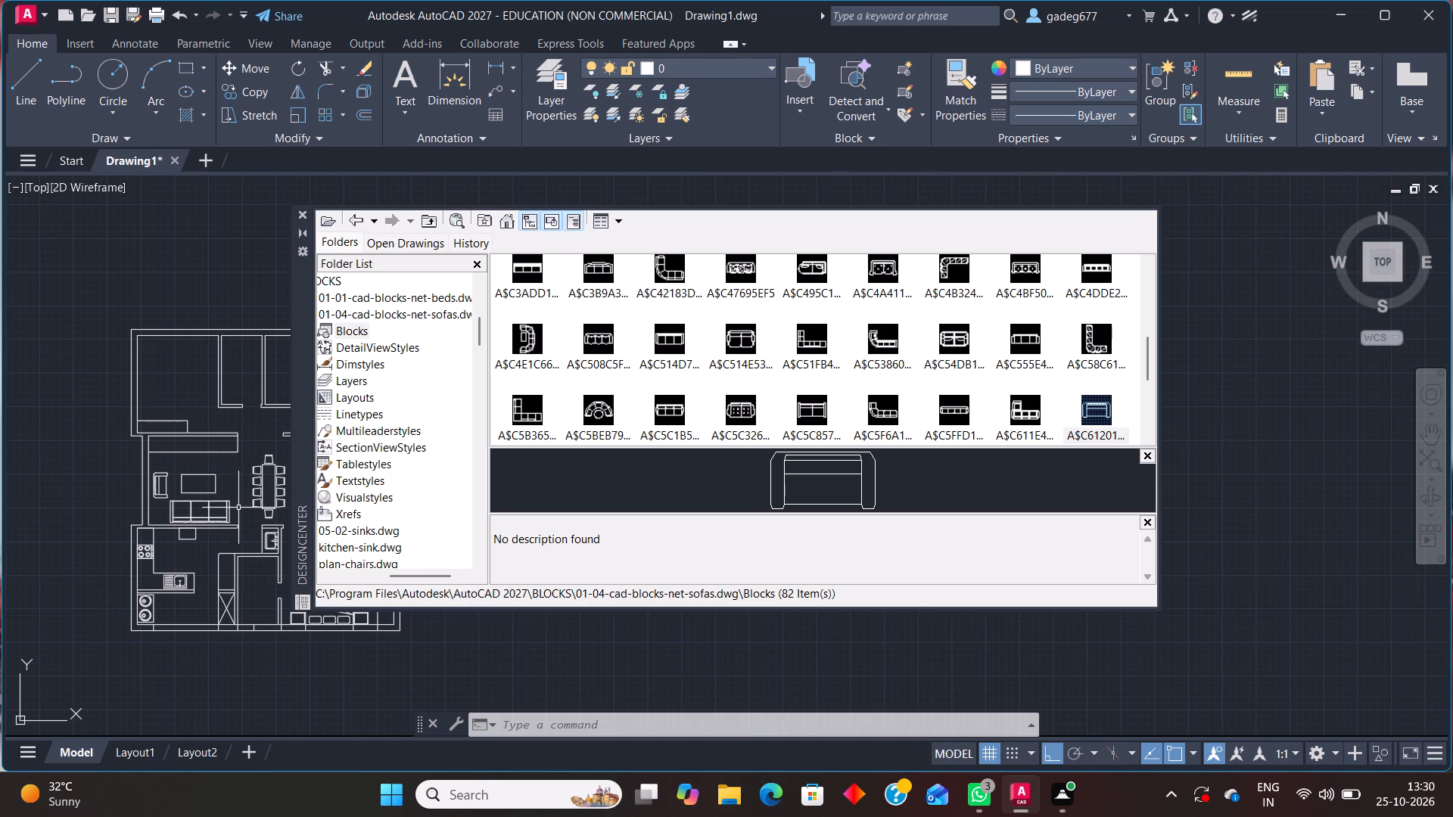
{"action": "scroll", "coordinate": [151, 518], "scroll_direction": "up", "scroll_amount": 3}
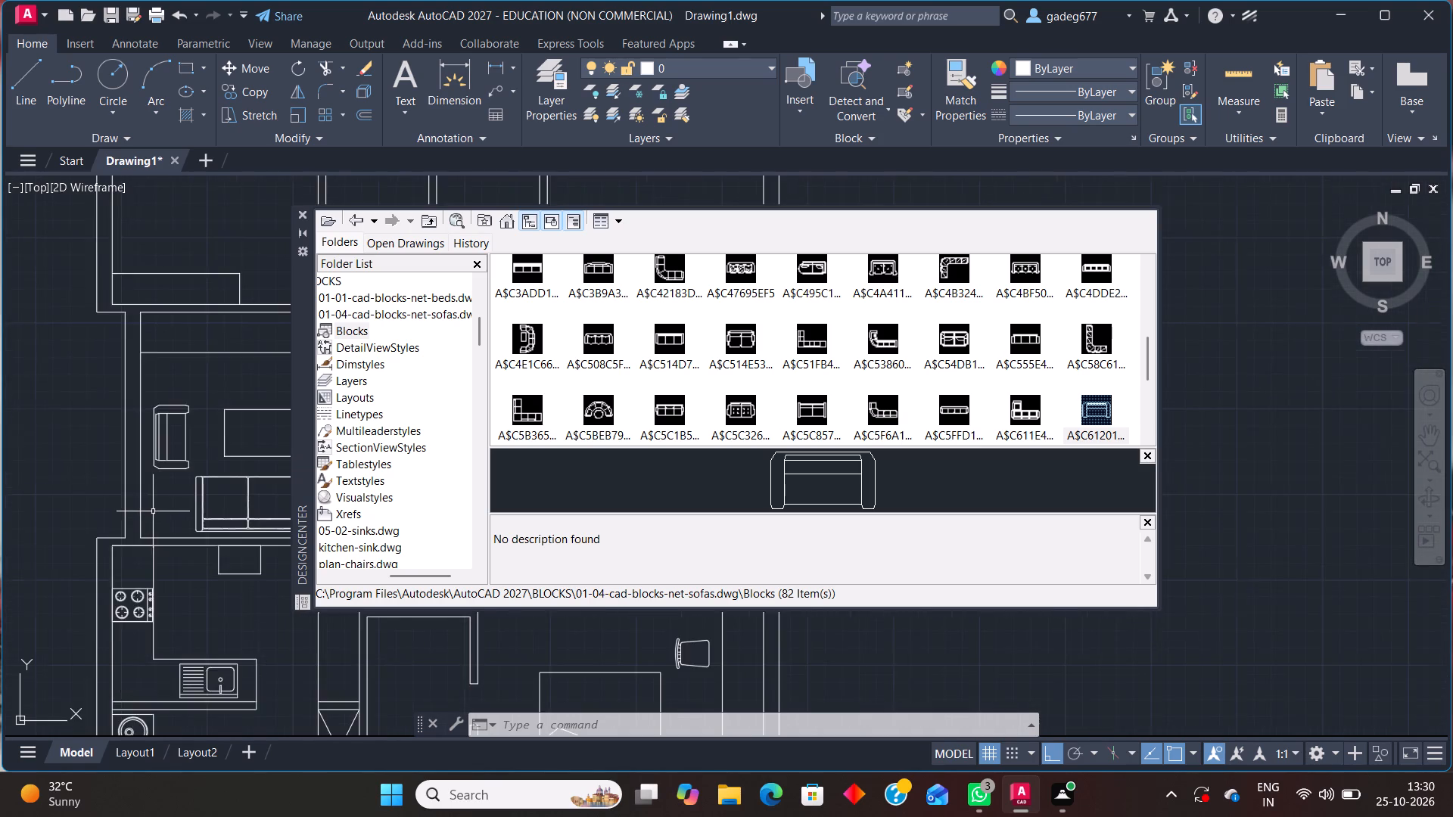
{"action": "key", "text": "l"}
{"action": "key", "text": "Return"}
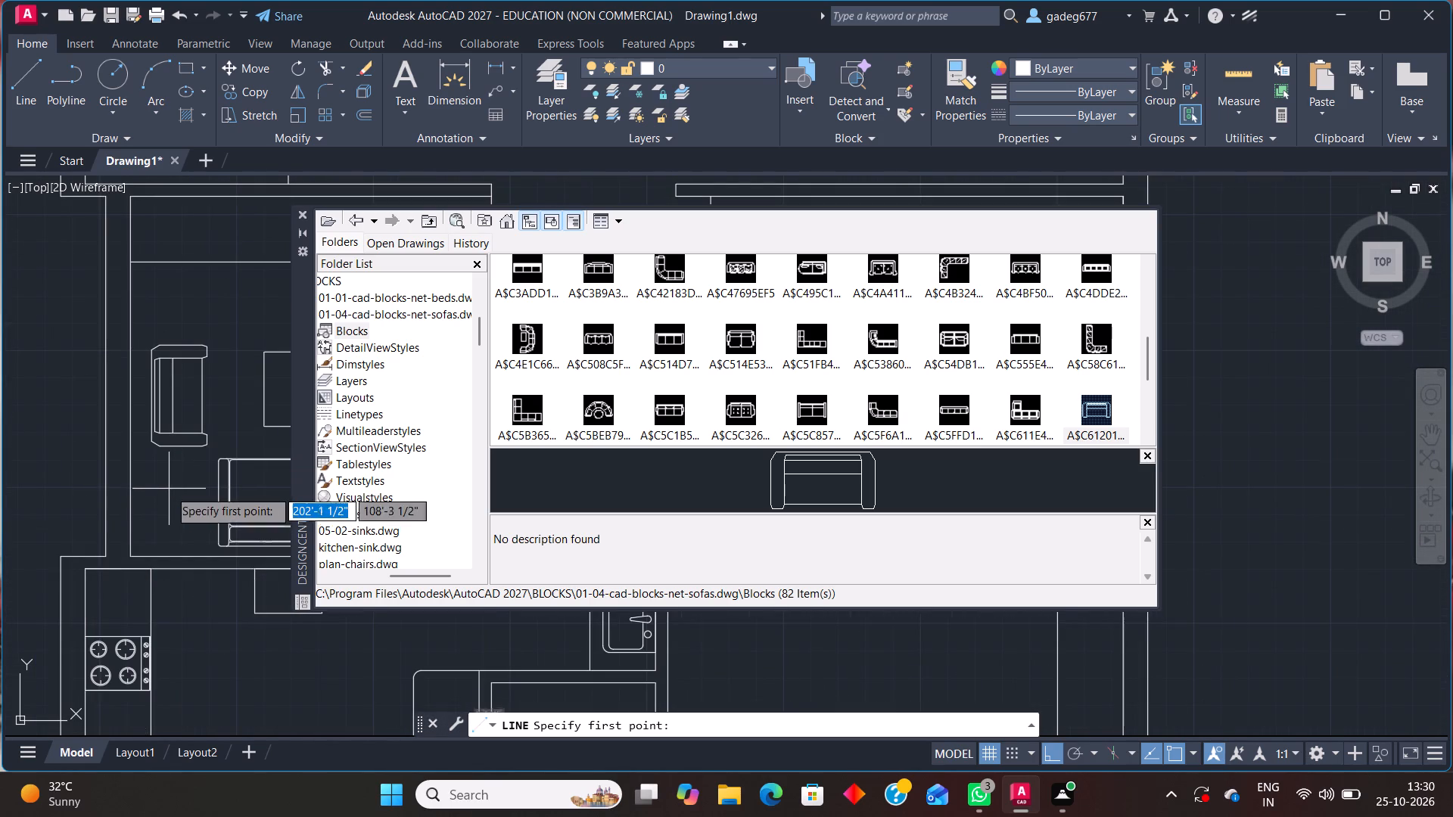
{"action": "left_click", "coordinate": [153, 471]}
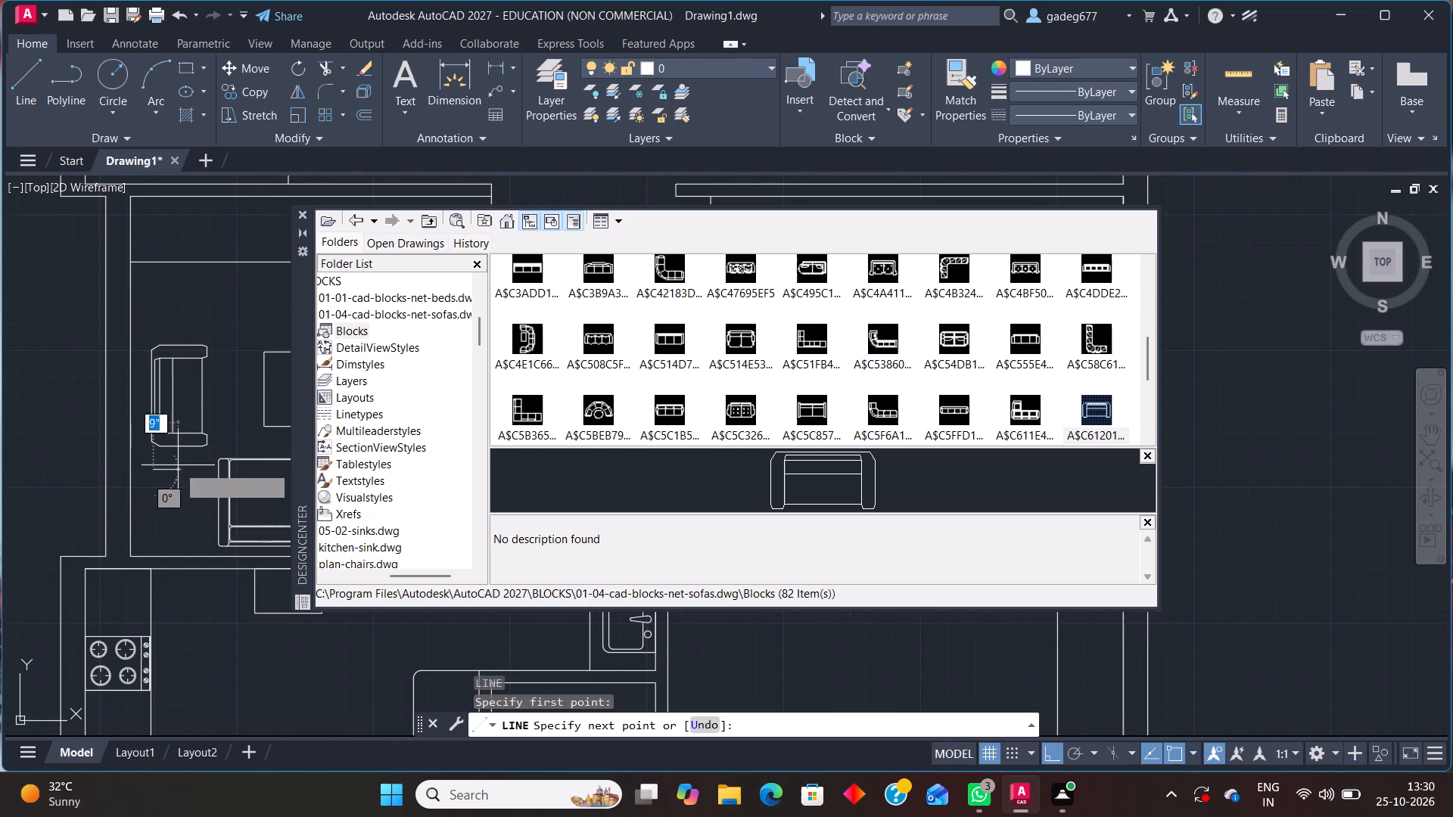
{"action": "left_click", "coordinate": [199, 466]}
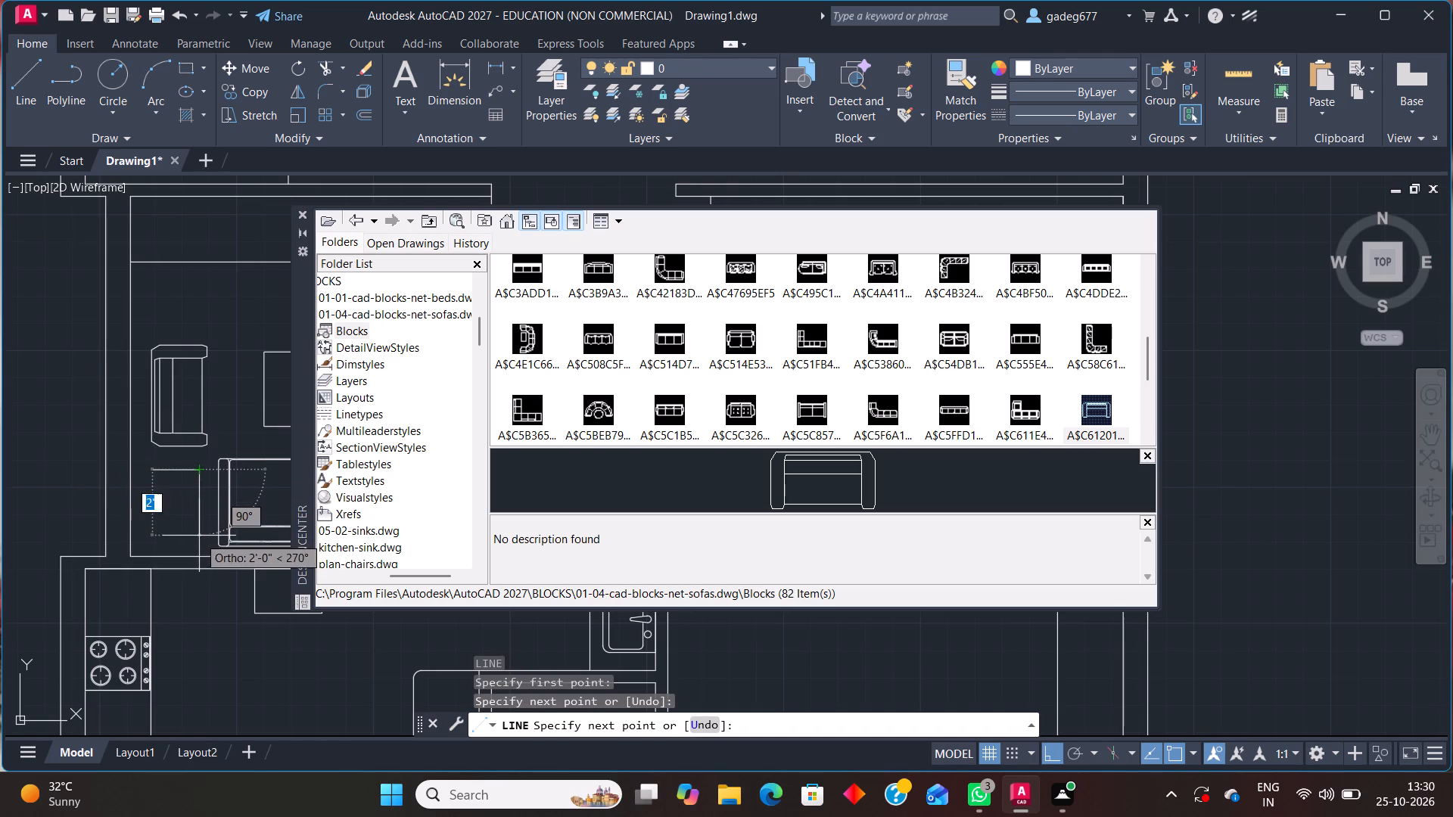
{"action": "left_click", "coordinate": [199, 536]}
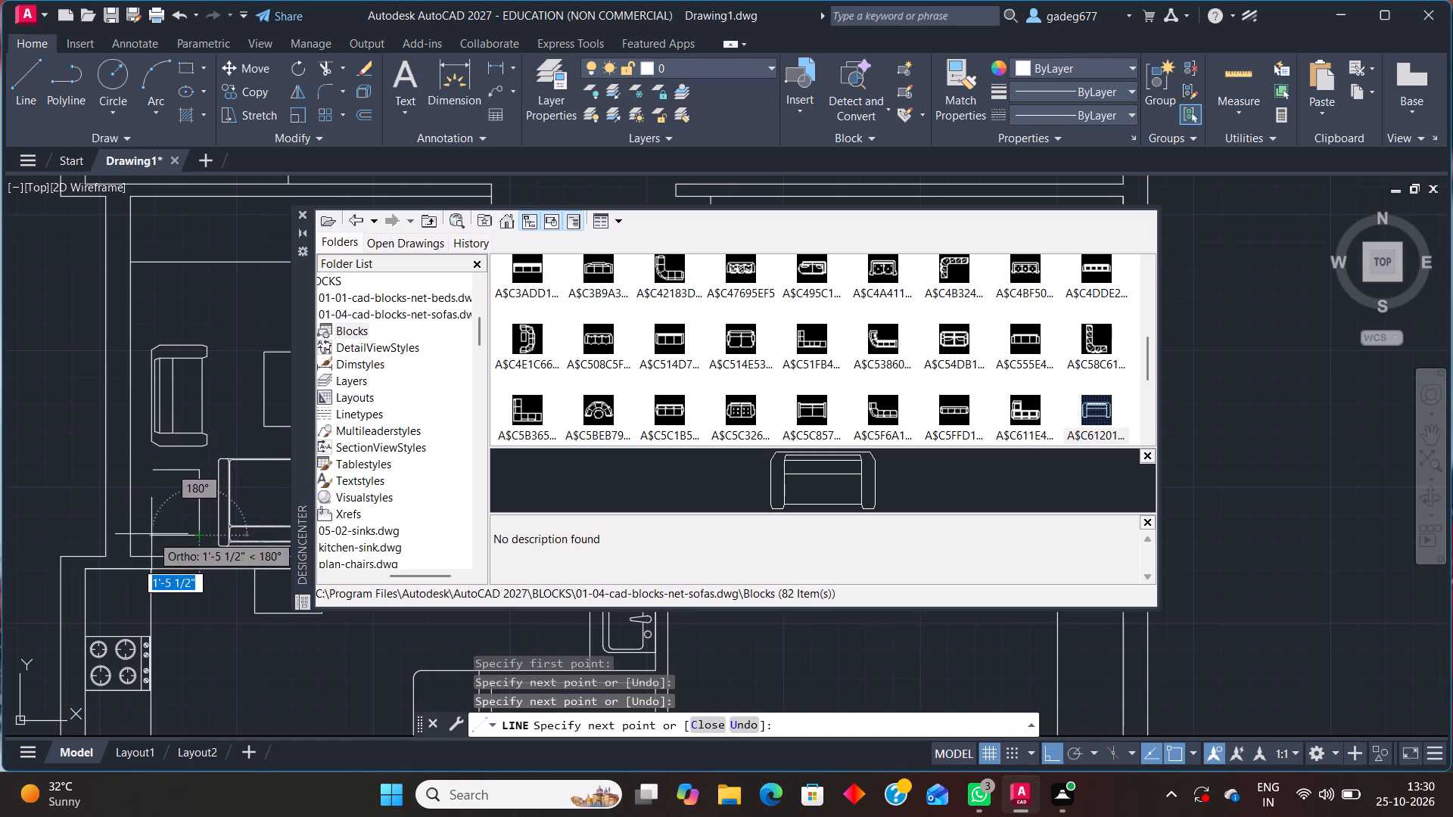
{"action": "left_click", "coordinate": [151, 533]}
{"action": "left_click", "coordinate": [145, 474]}
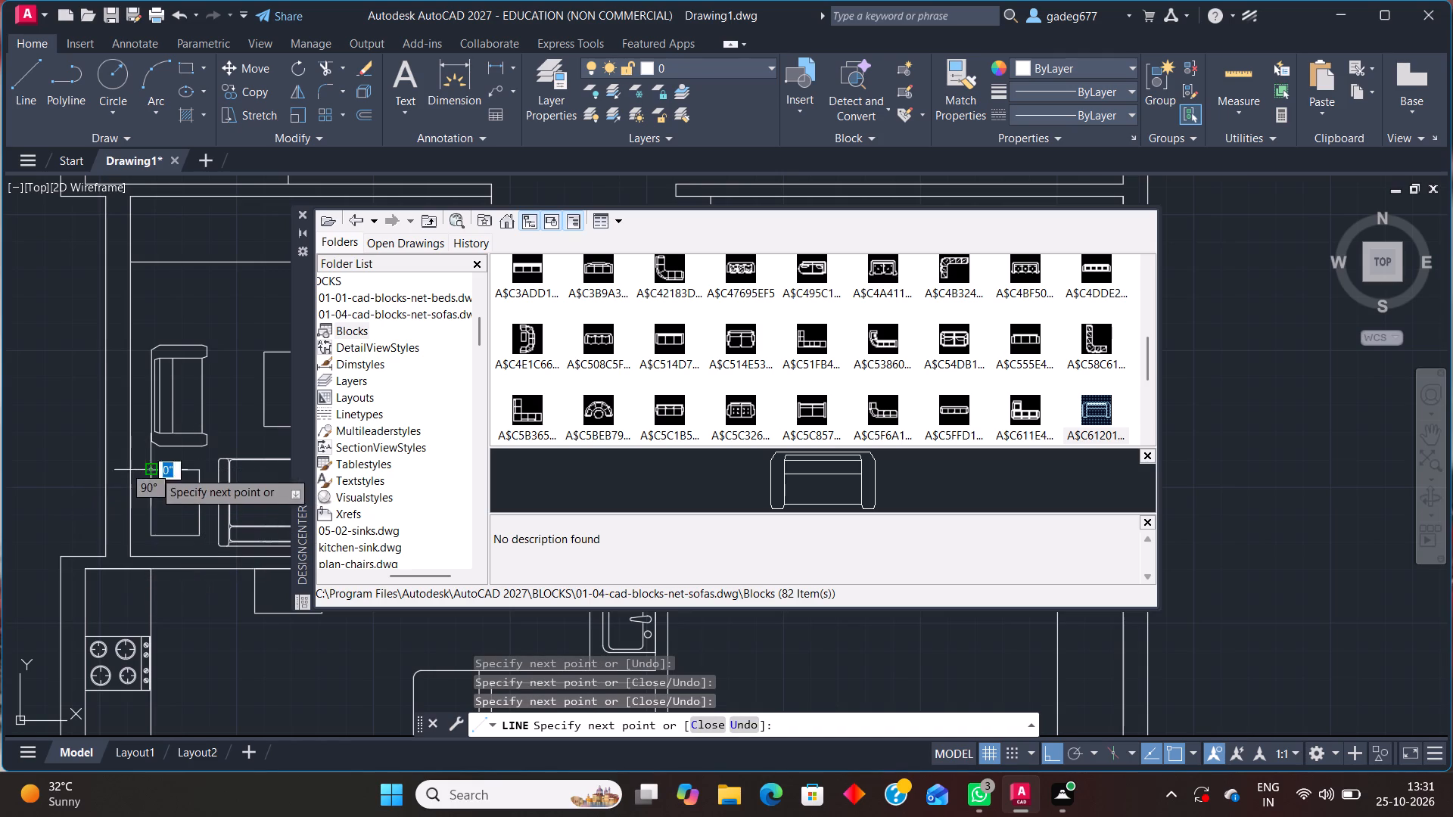
{"action": "key", "text": "Escape"}
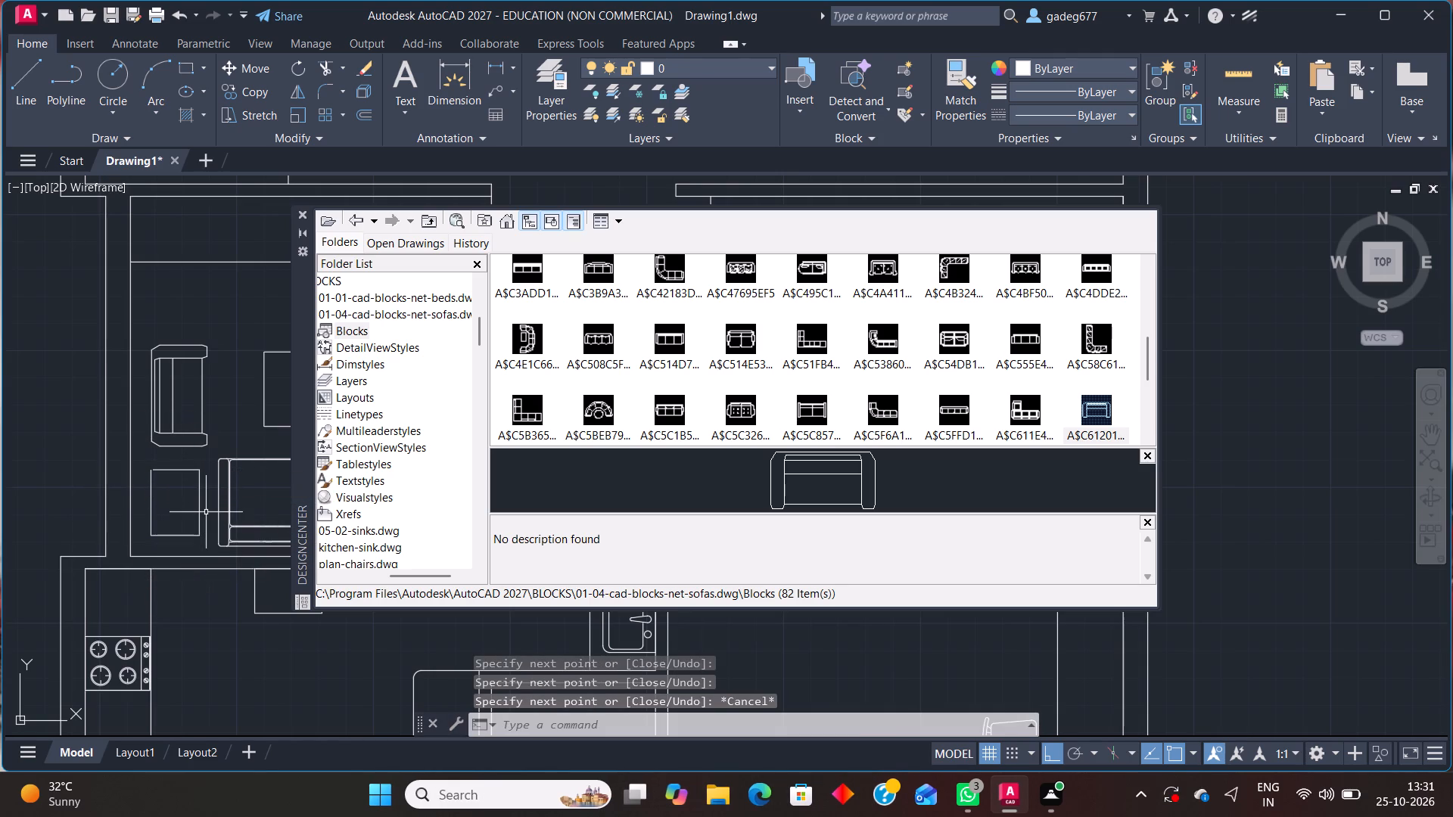
Fillet the north and west edges of the small side table with radius 0 to square their corner.
{"action": "left_click", "coordinate": [179, 470]}
{"action": "scroll", "coordinate": [129, 472], "scroll_direction": "up", "scroll_amount": 4}
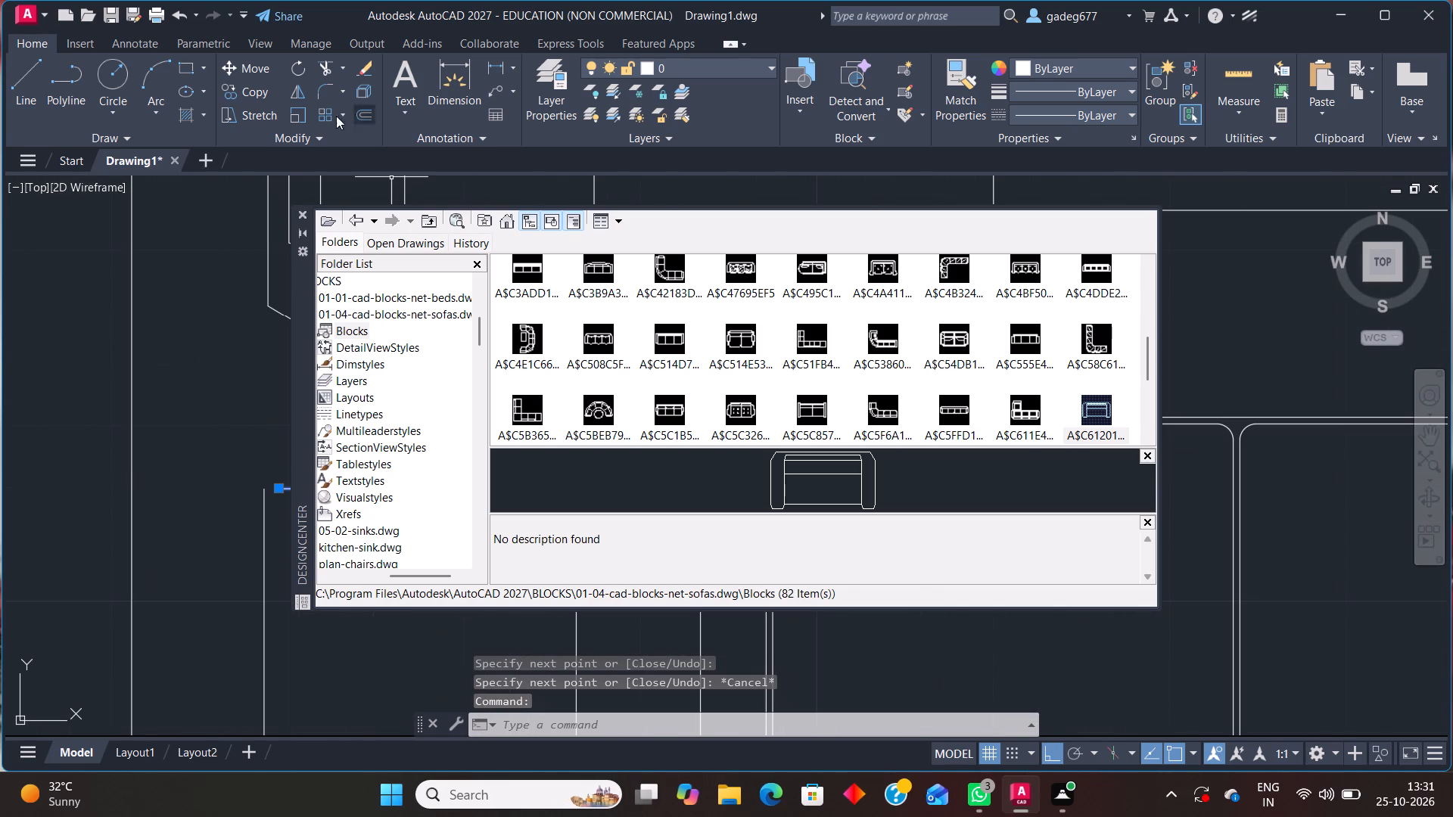
{"action": "left_click", "coordinate": [315, 92]}
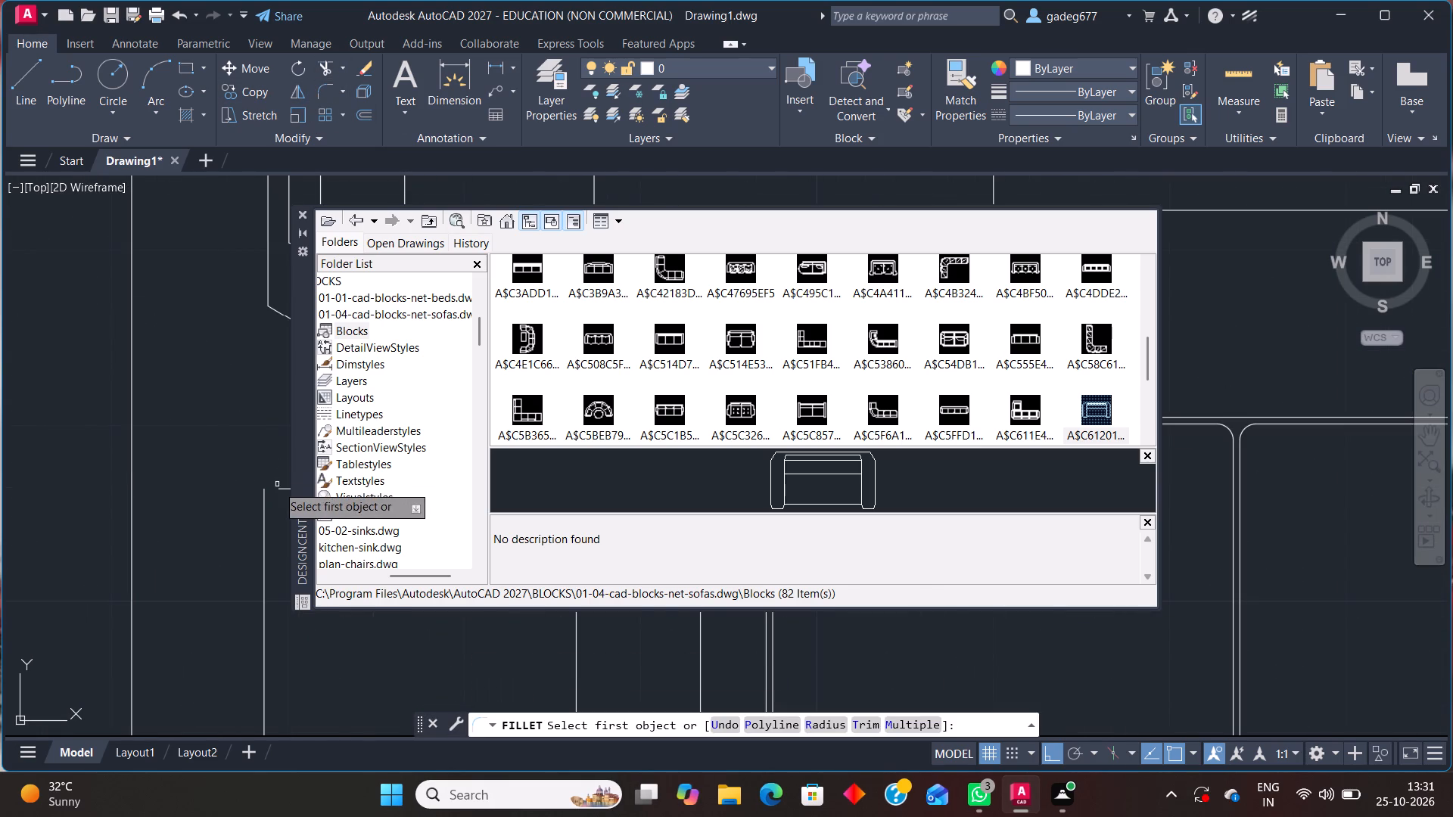
{"action": "left_click", "coordinate": [287, 487]}
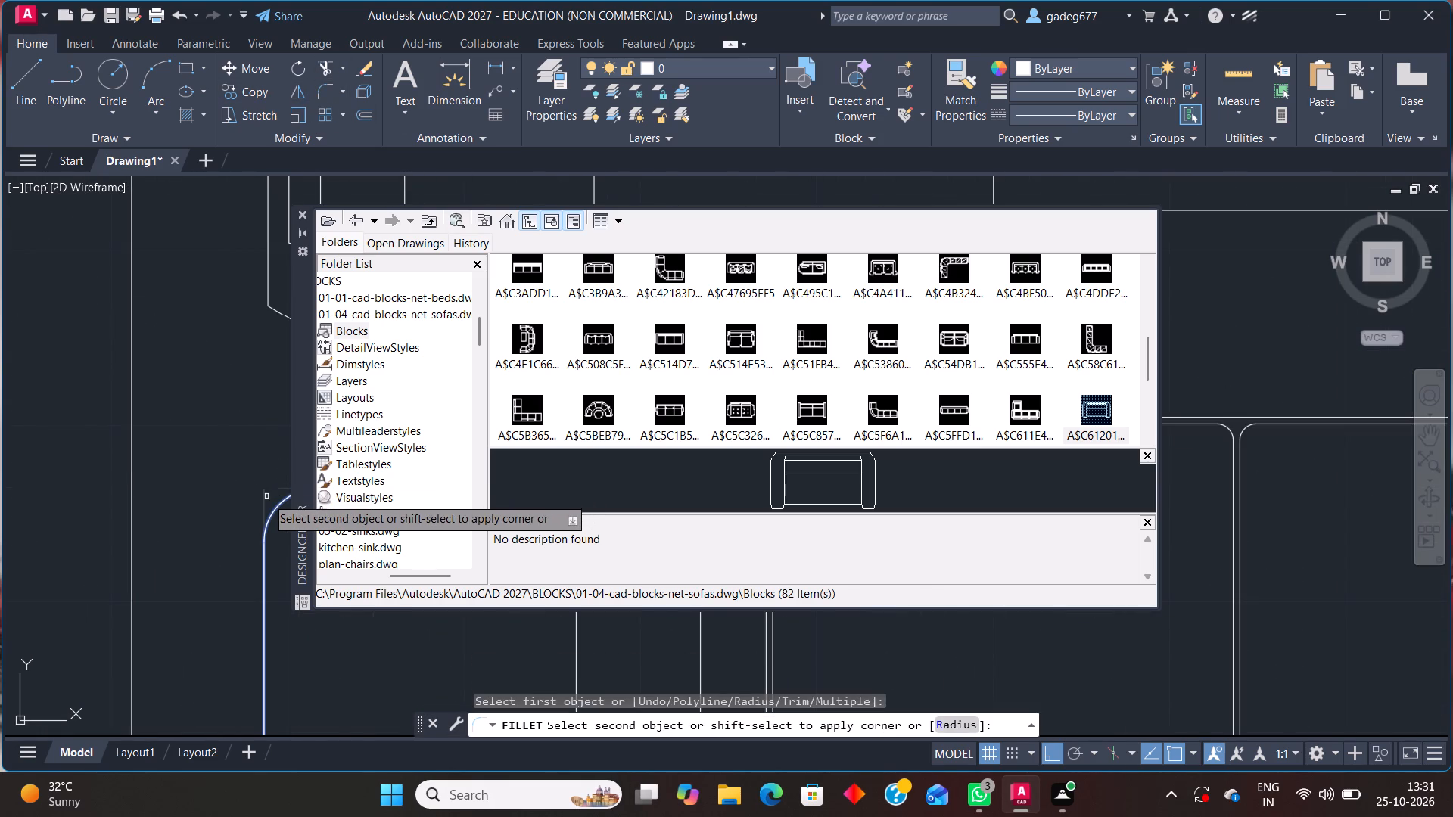
{"action": "left_click", "coordinate": [962, 721]}
{"action": "key", "text": "0"}
{"action": "key", "text": "Return"}
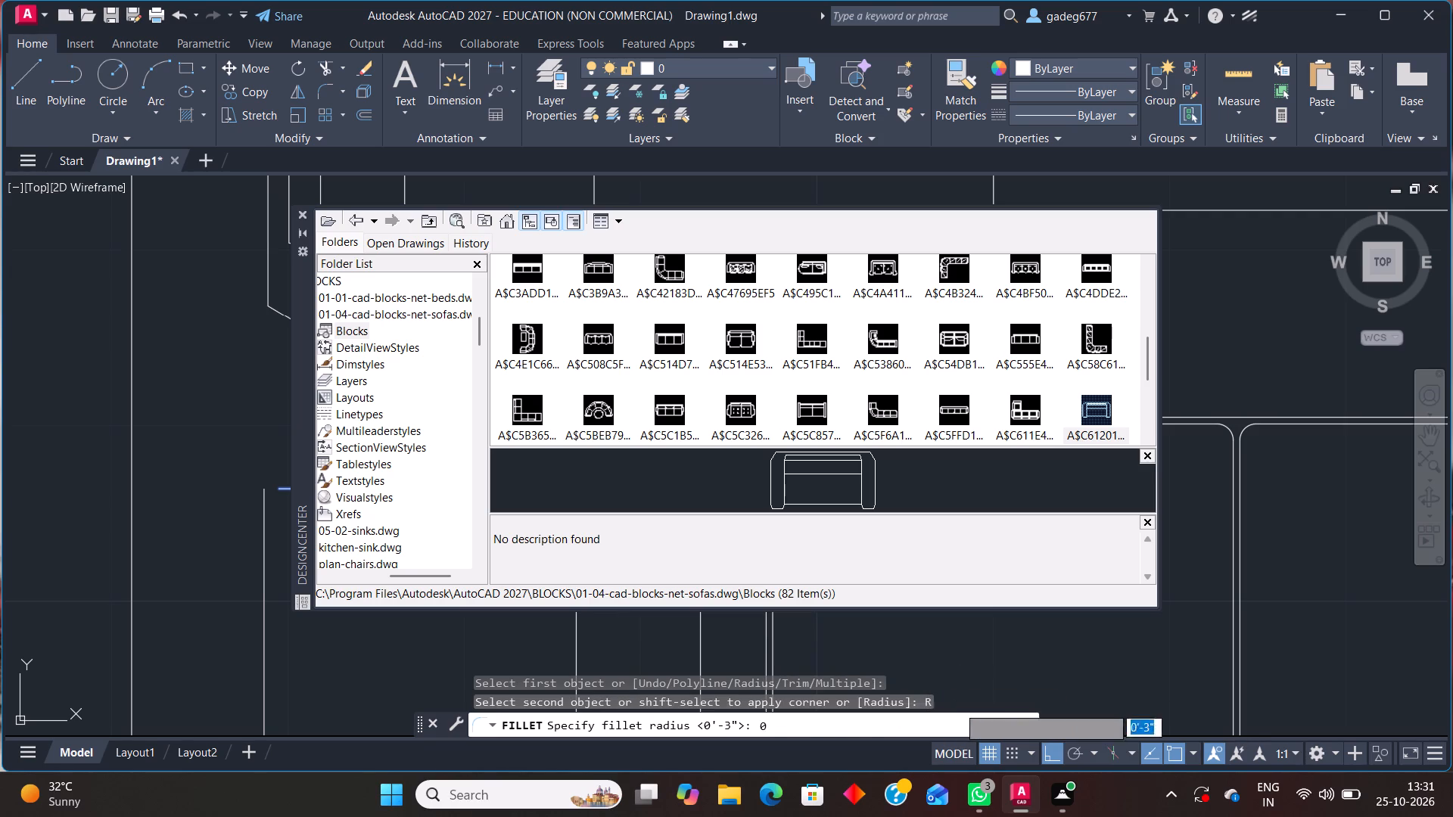
{"action": "left_click", "coordinate": [263, 539]}
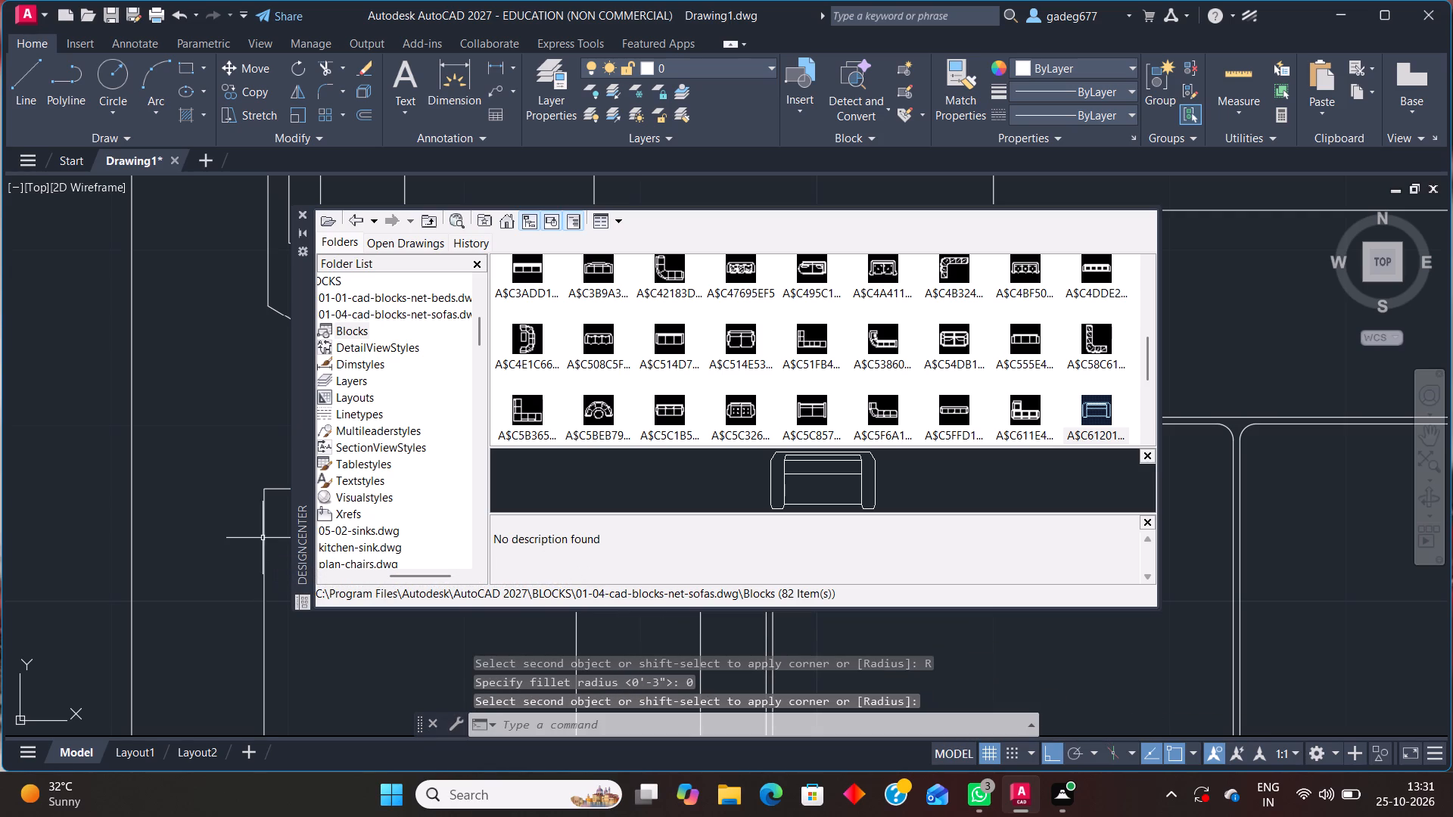
{"action": "key", "text": "Escape"}
Browse the sofa blocks and close the DesignCenter palette.
{"action": "scroll", "coordinate": [239, 551], "scroll_direction": "down", "scroll_amount": 4}
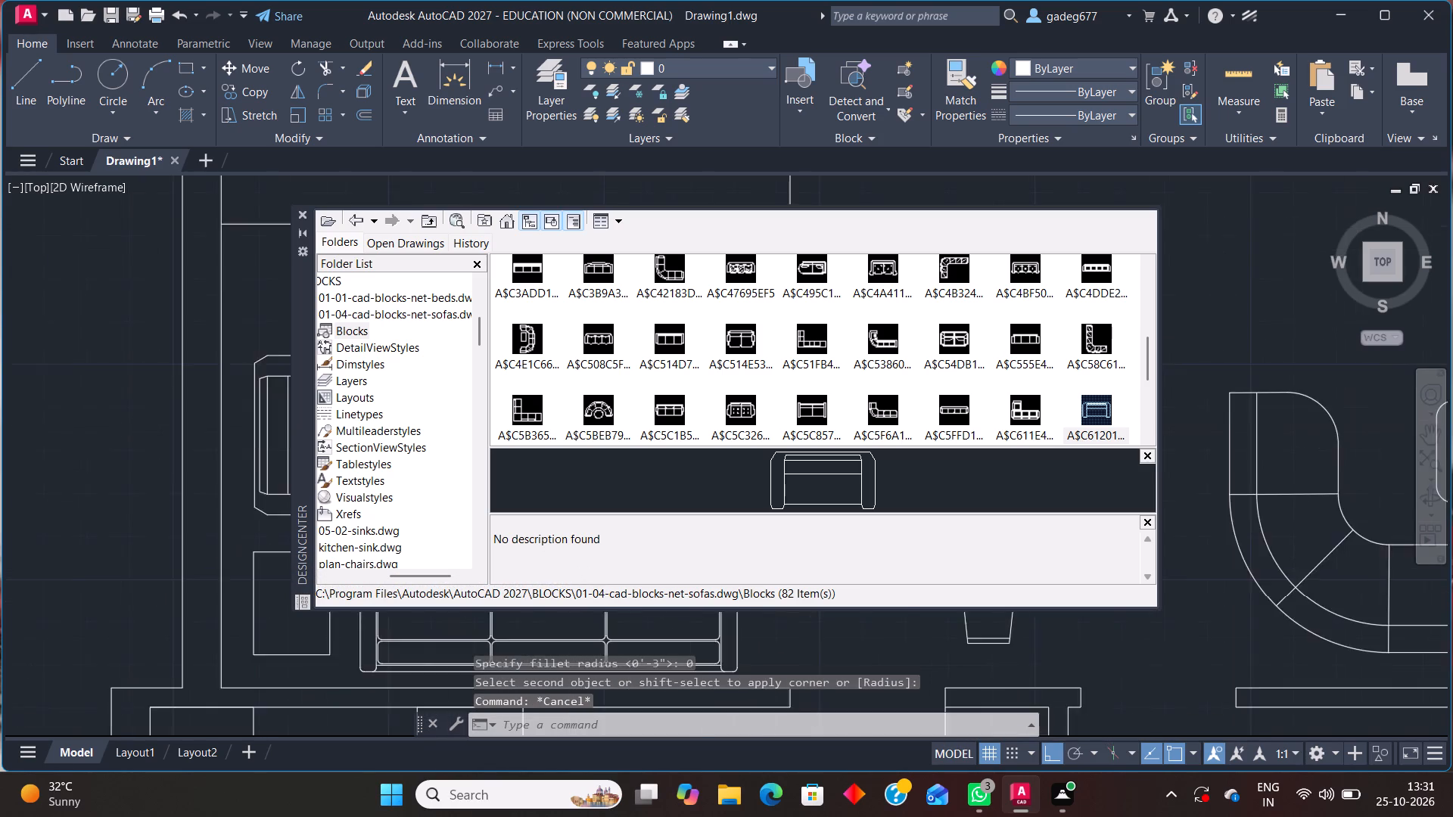
{"action": "middle_click_drag", "start_coordinate": [269, 621], "coordinate": [97, 600]}
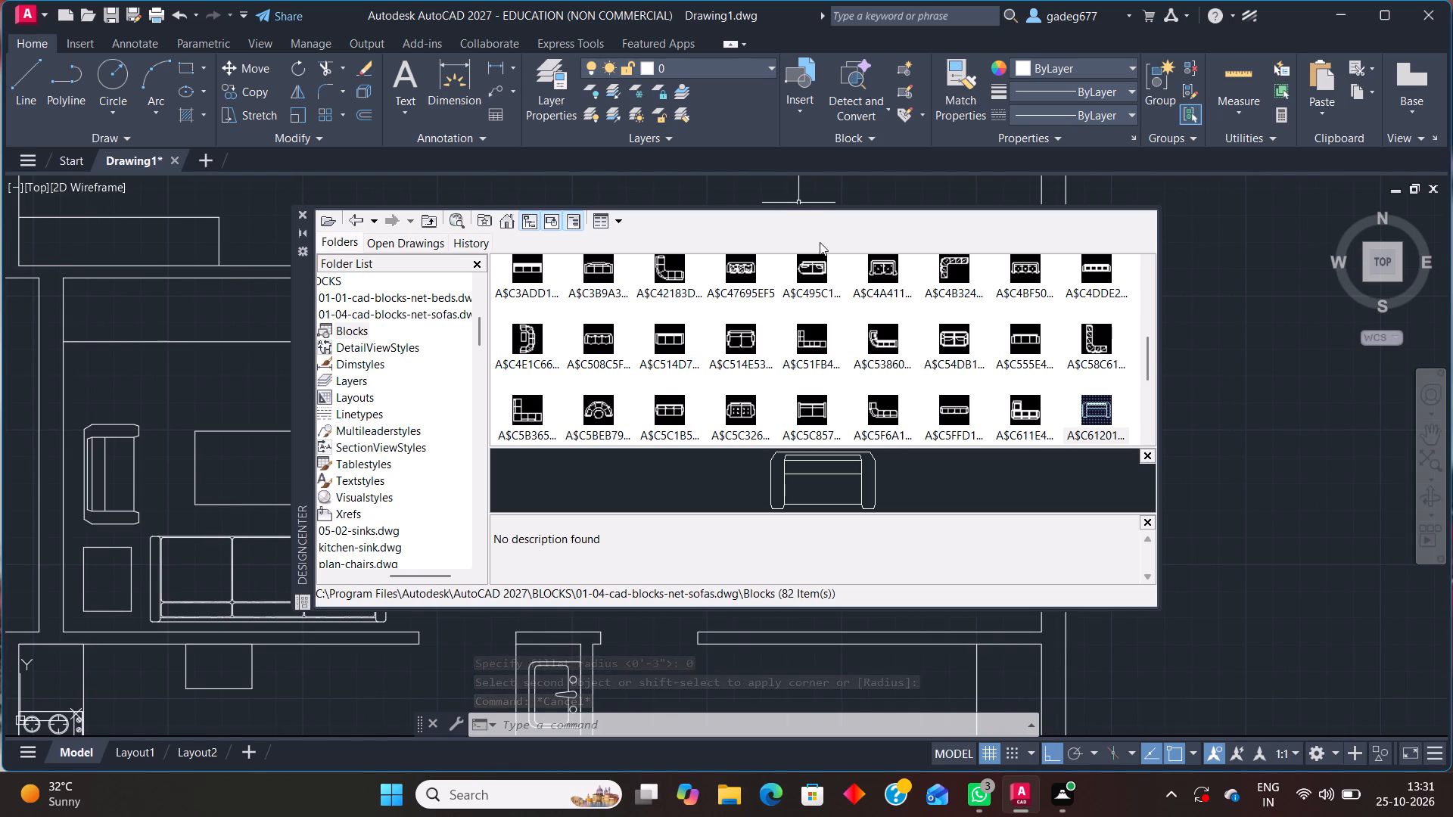
{"action": "scroll", "coordinate": [736, 397], "scroll_direction": "down", "scroll_amount": 3}
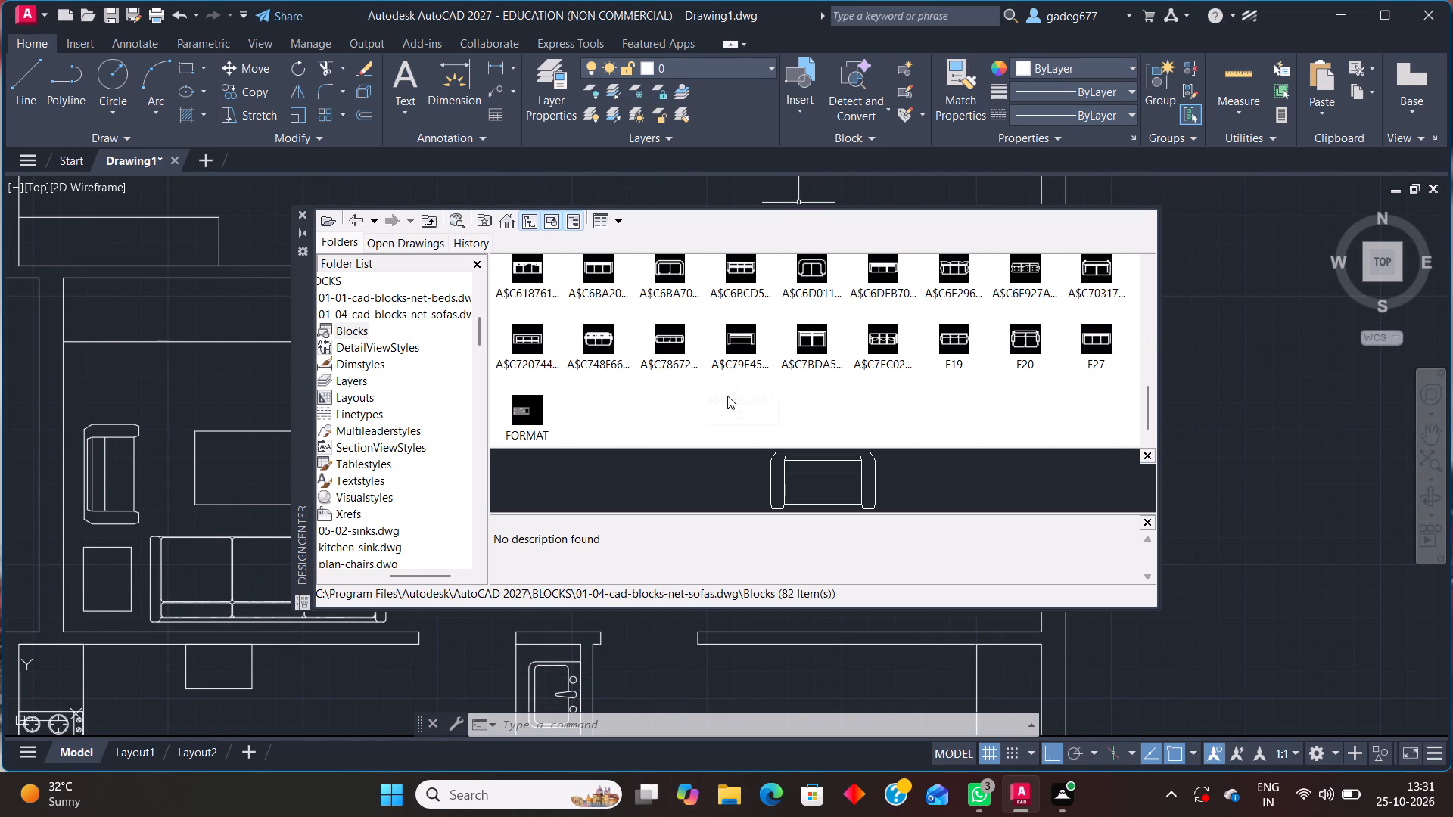
{"action": "scroll", "coordinate": [733, 390], "scroll_direction": "up", "scroll_amount": 8}
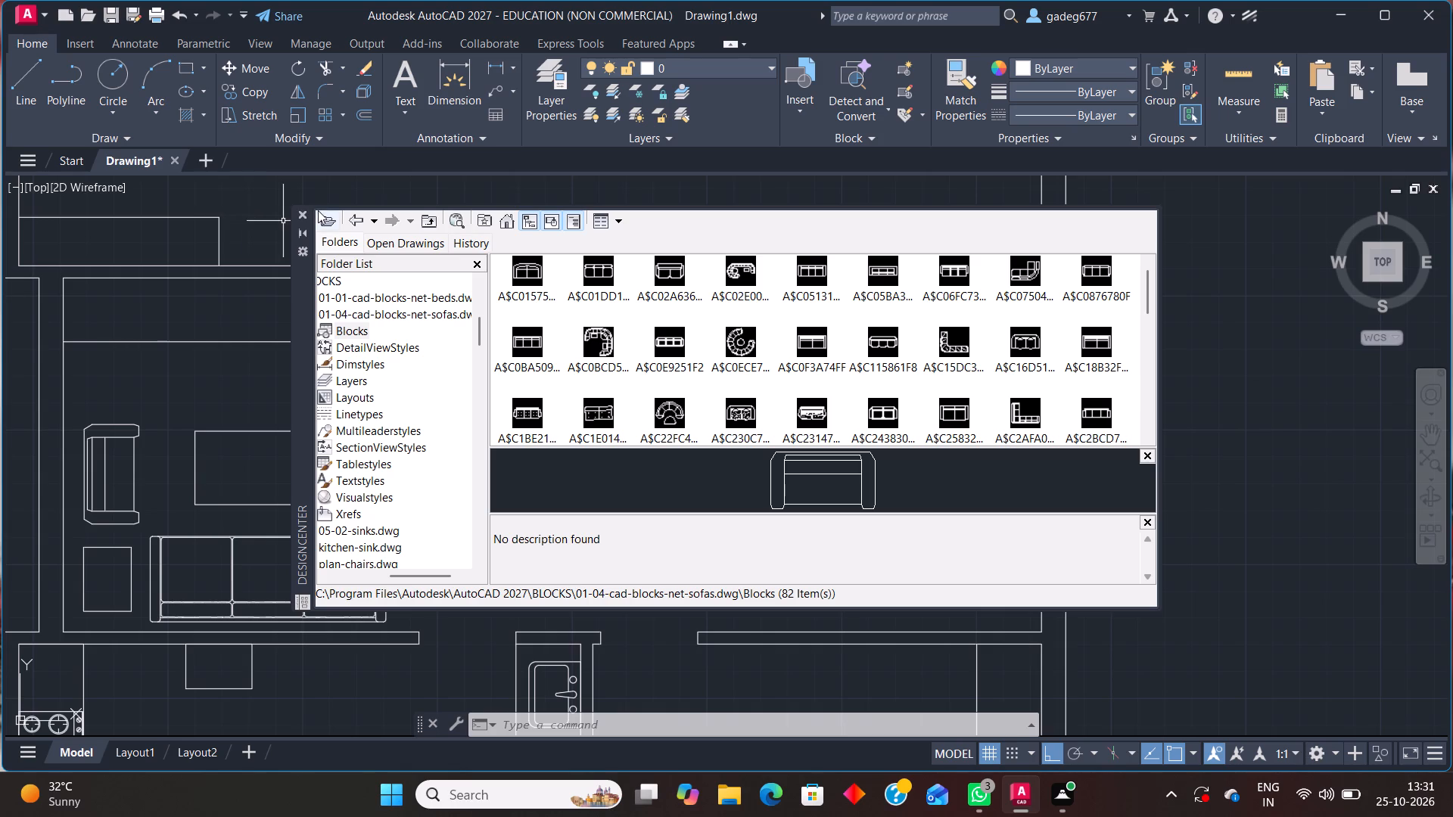
{"action": "left_click", "coordinate": [299, 216]}
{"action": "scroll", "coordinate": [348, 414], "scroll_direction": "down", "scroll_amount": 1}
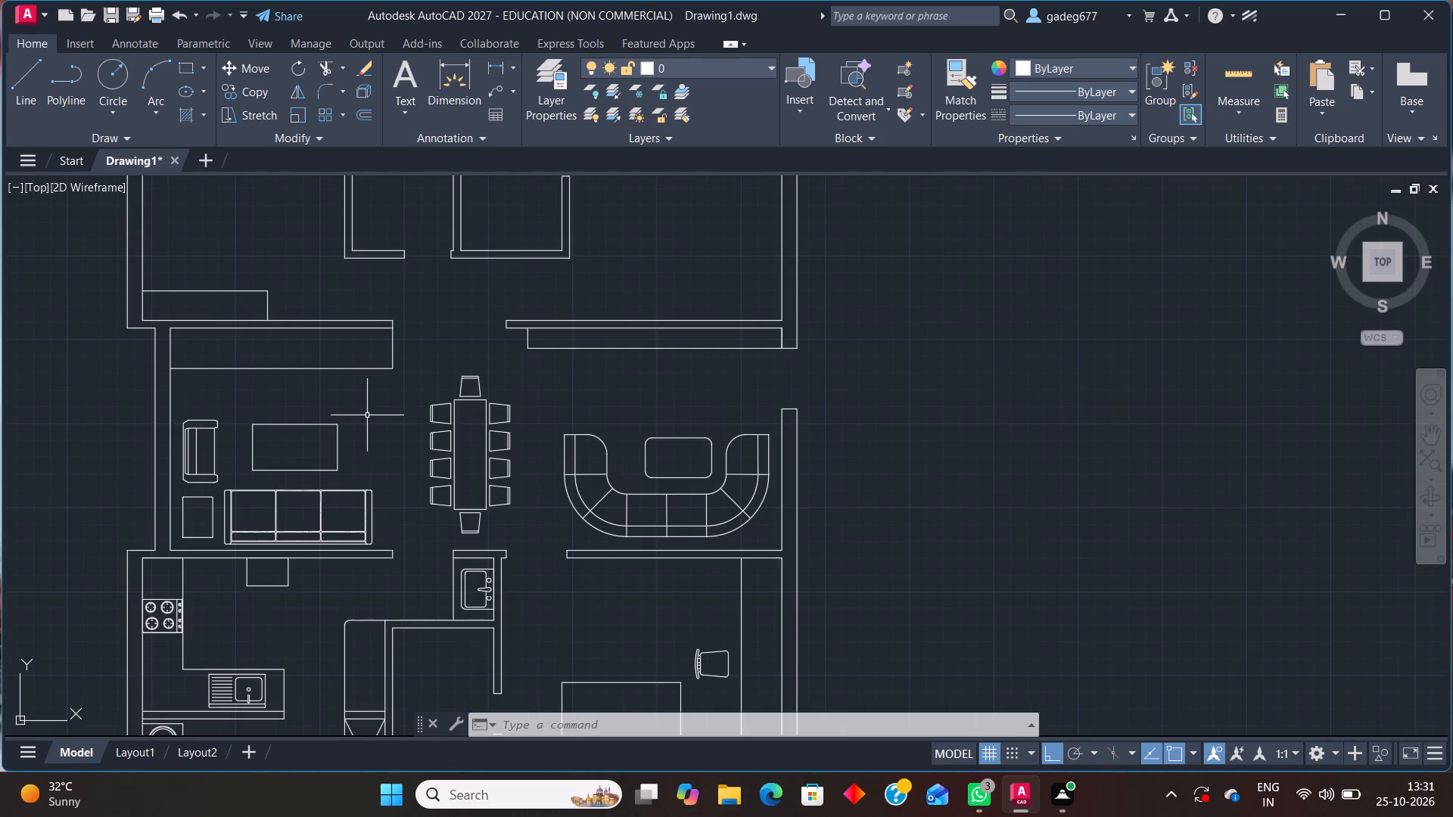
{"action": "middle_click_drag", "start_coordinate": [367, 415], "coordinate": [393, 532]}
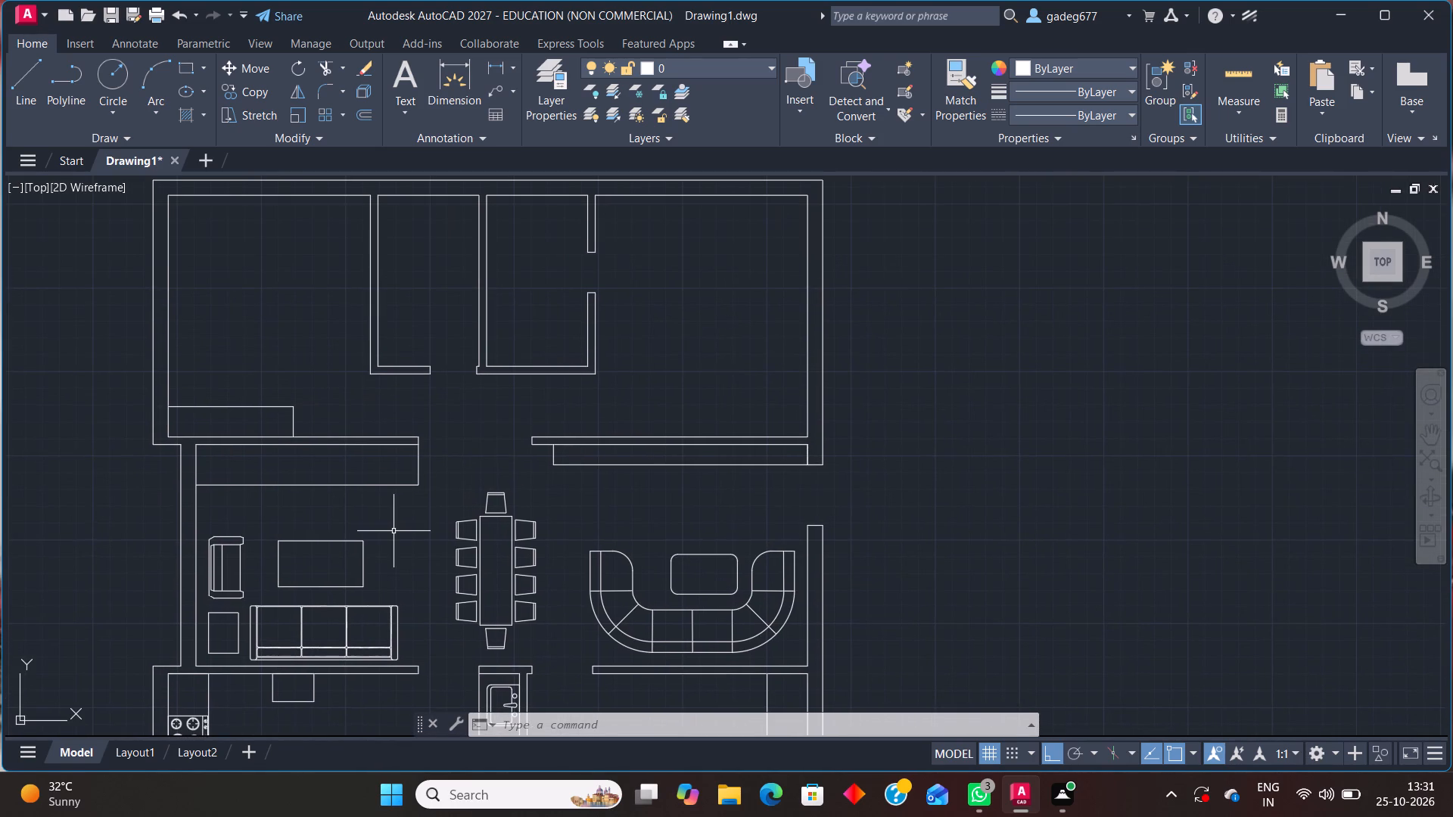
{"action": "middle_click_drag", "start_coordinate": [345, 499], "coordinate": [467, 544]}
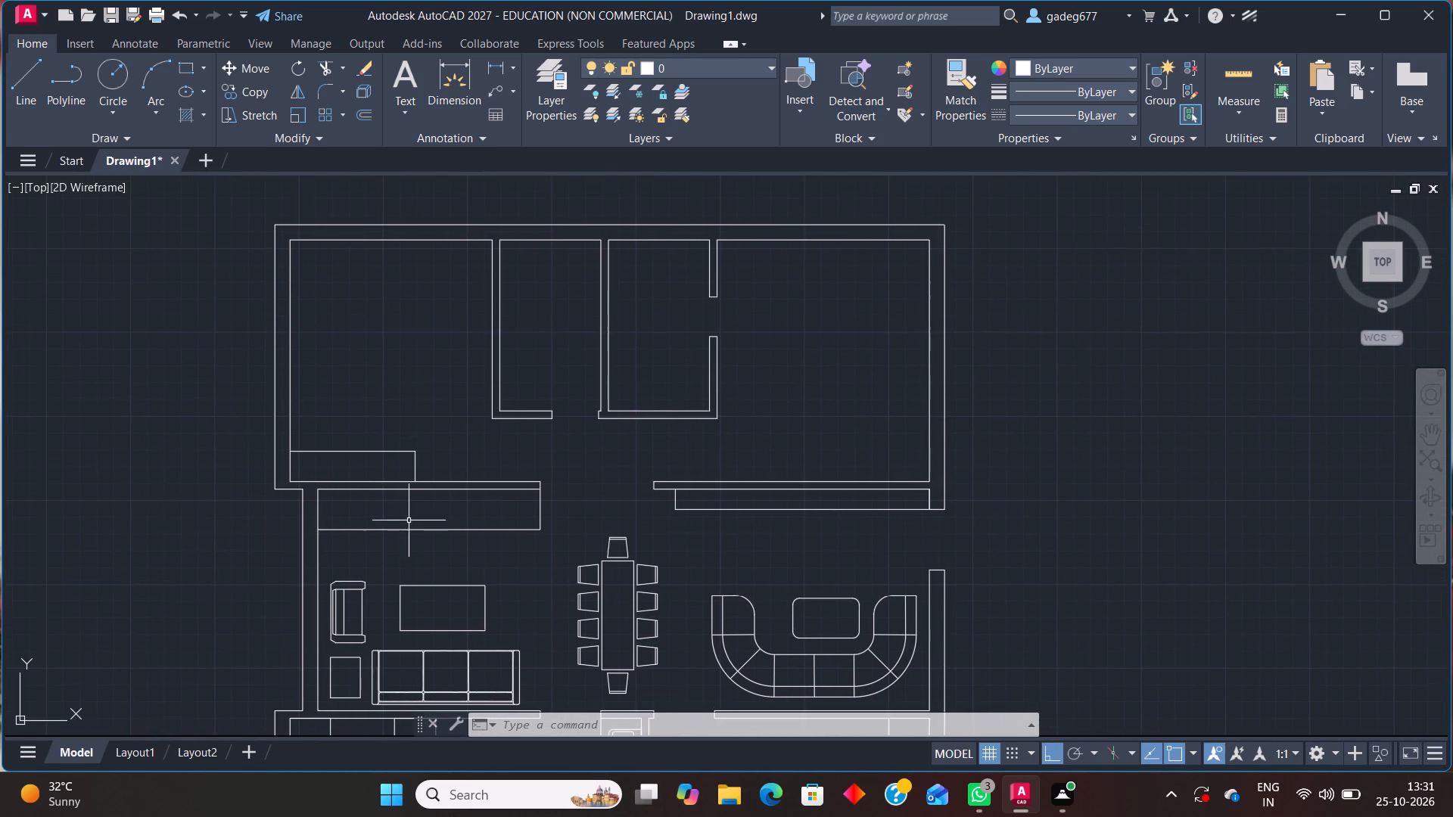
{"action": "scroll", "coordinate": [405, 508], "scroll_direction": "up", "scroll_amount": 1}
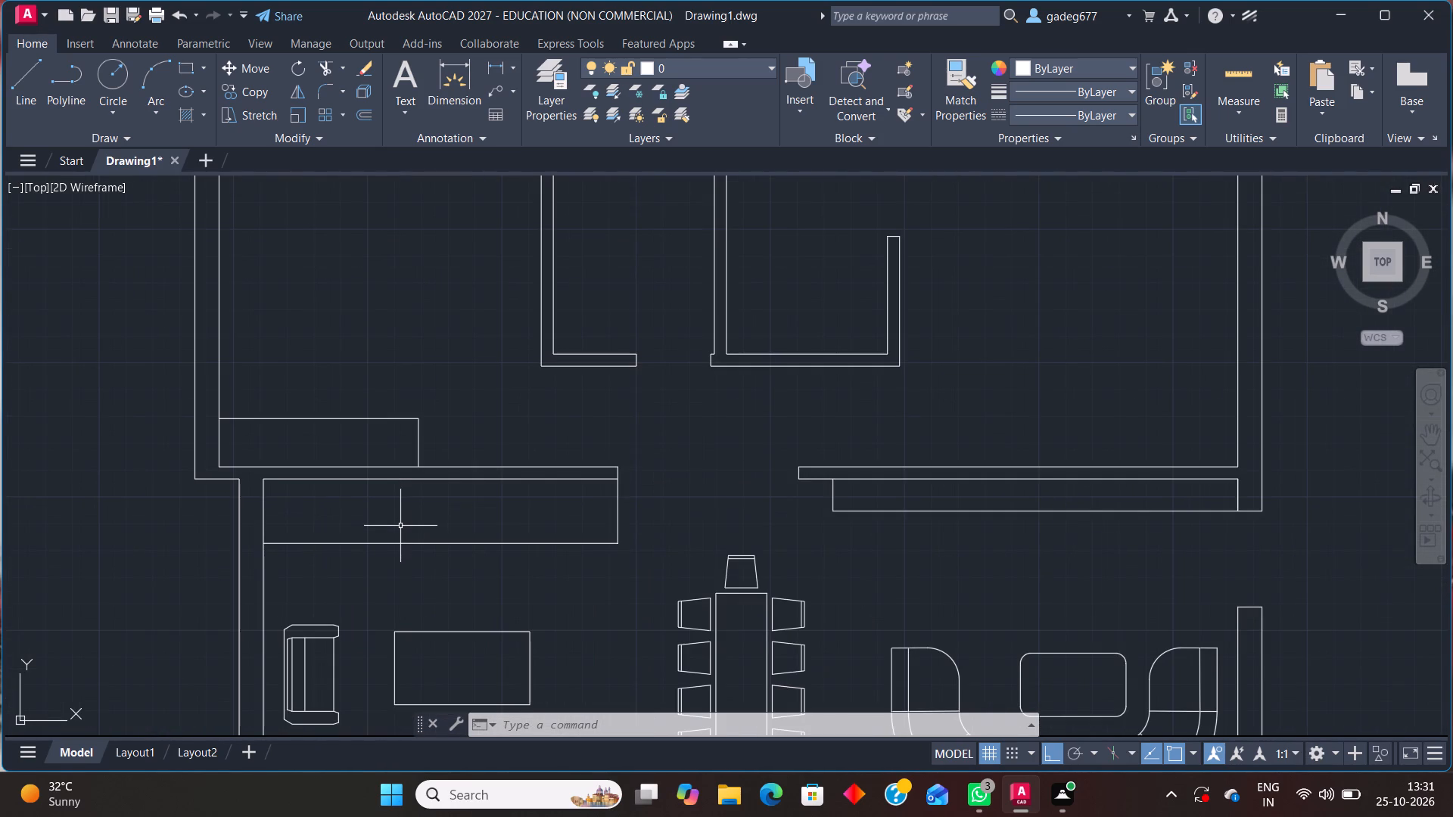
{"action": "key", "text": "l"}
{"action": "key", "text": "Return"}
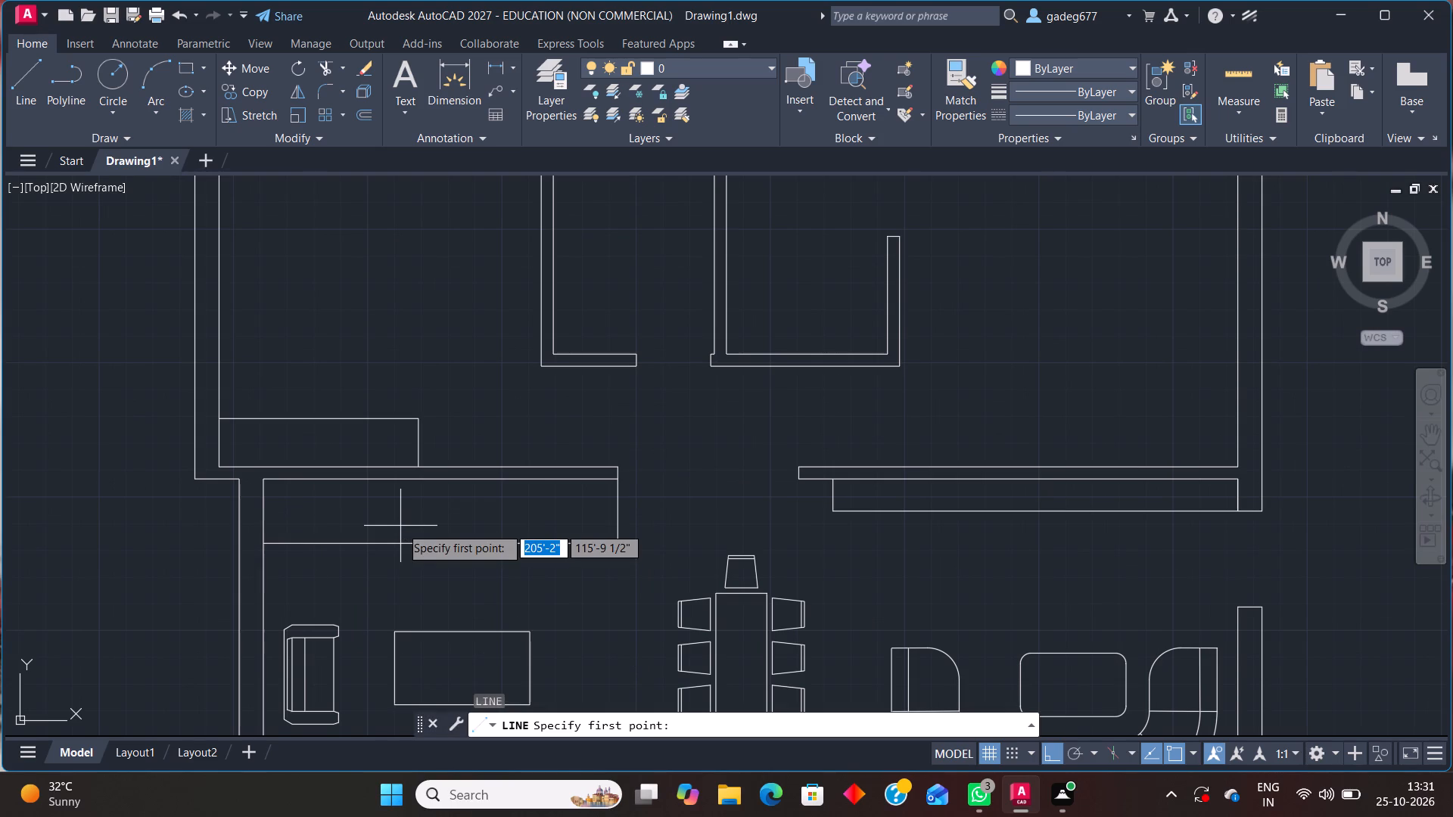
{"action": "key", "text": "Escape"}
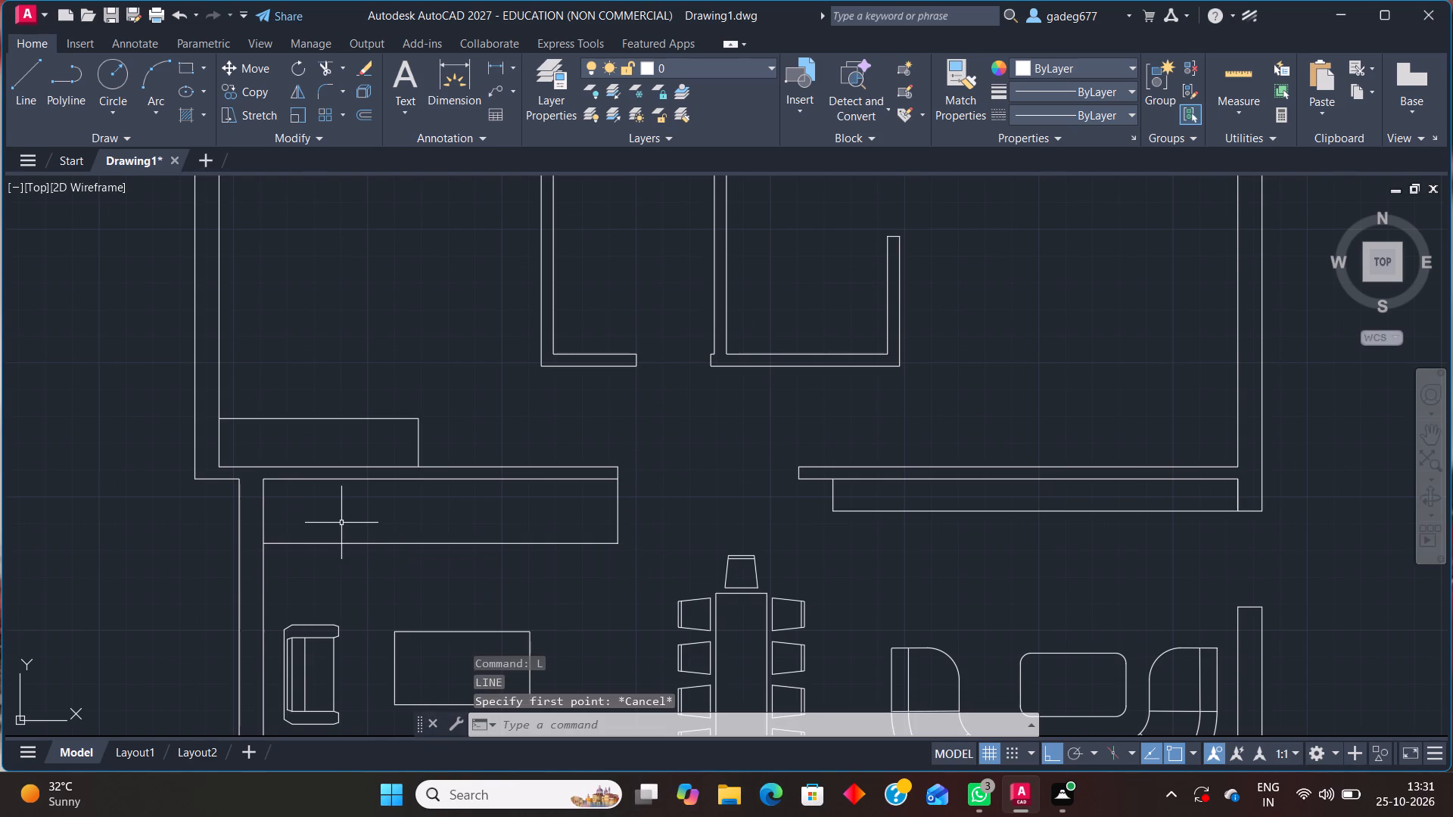
Offset the inner west wall line of the sofa room 3'-5" to the east, across the long cabinet.
{"action": "type", "text": "off"}
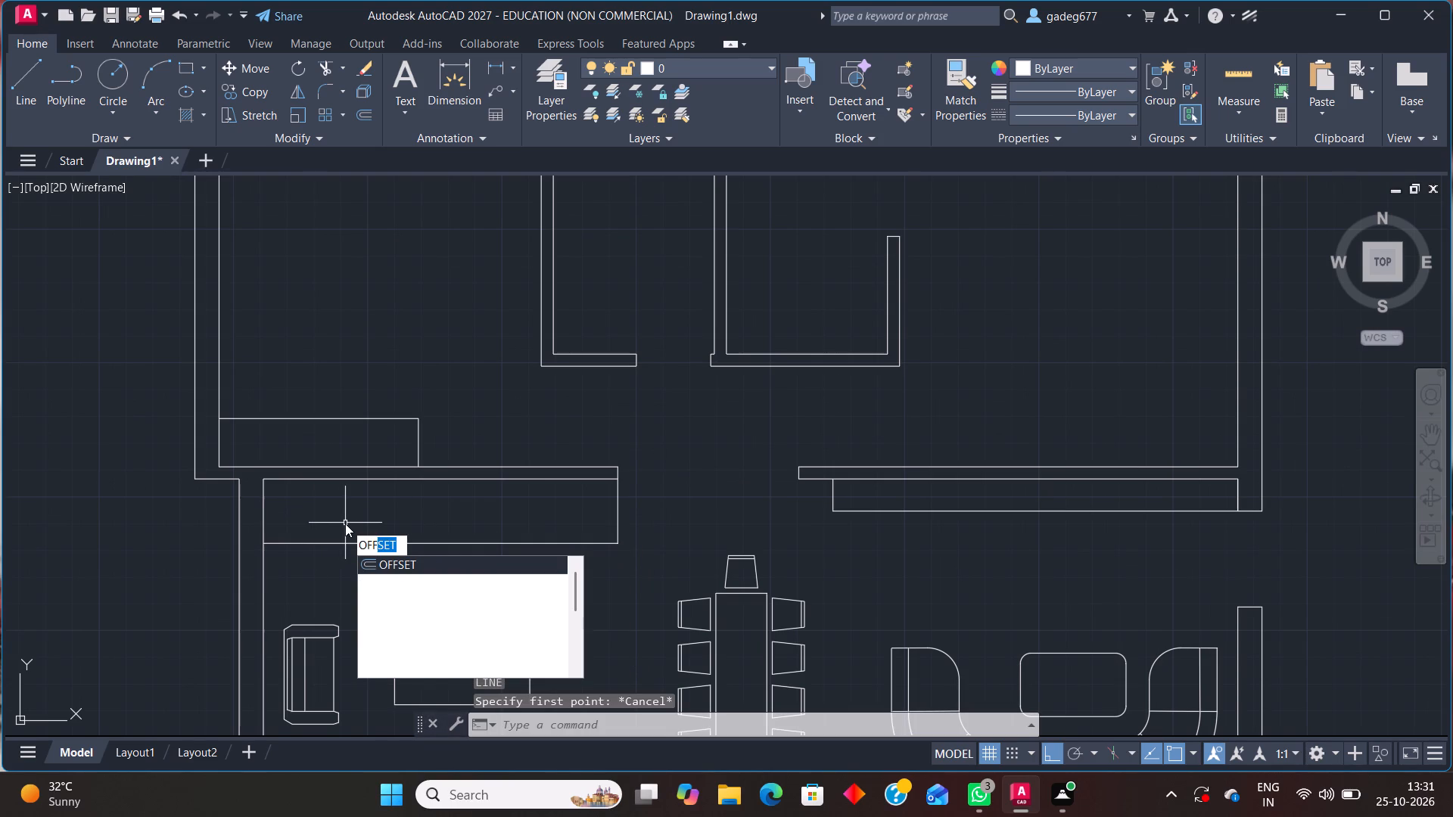
{"action": "key", "text": "Return"}
{"action": "key", "text": "Return"}
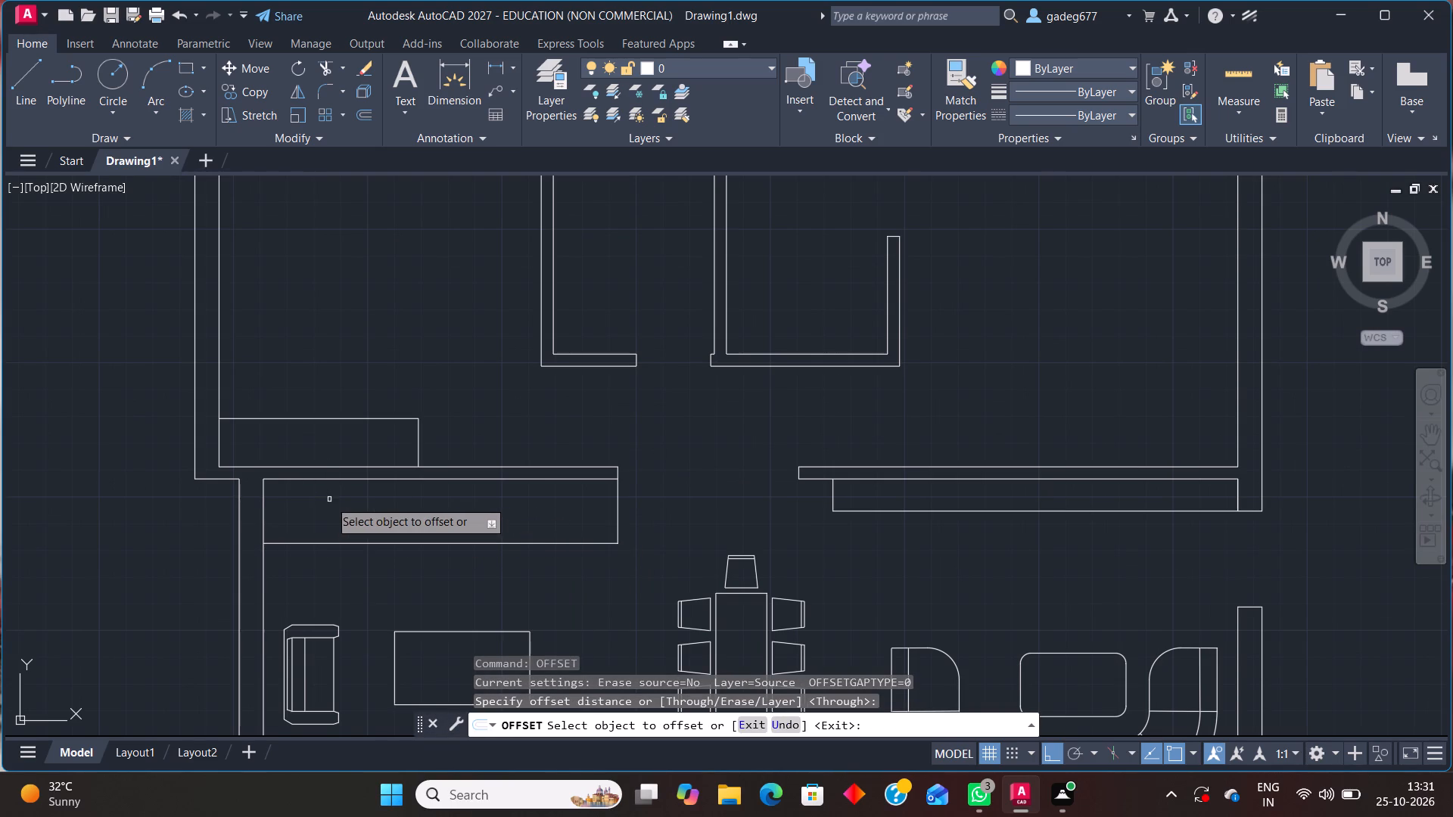
{"action": "left_click", "coordinate": [261, 516]}
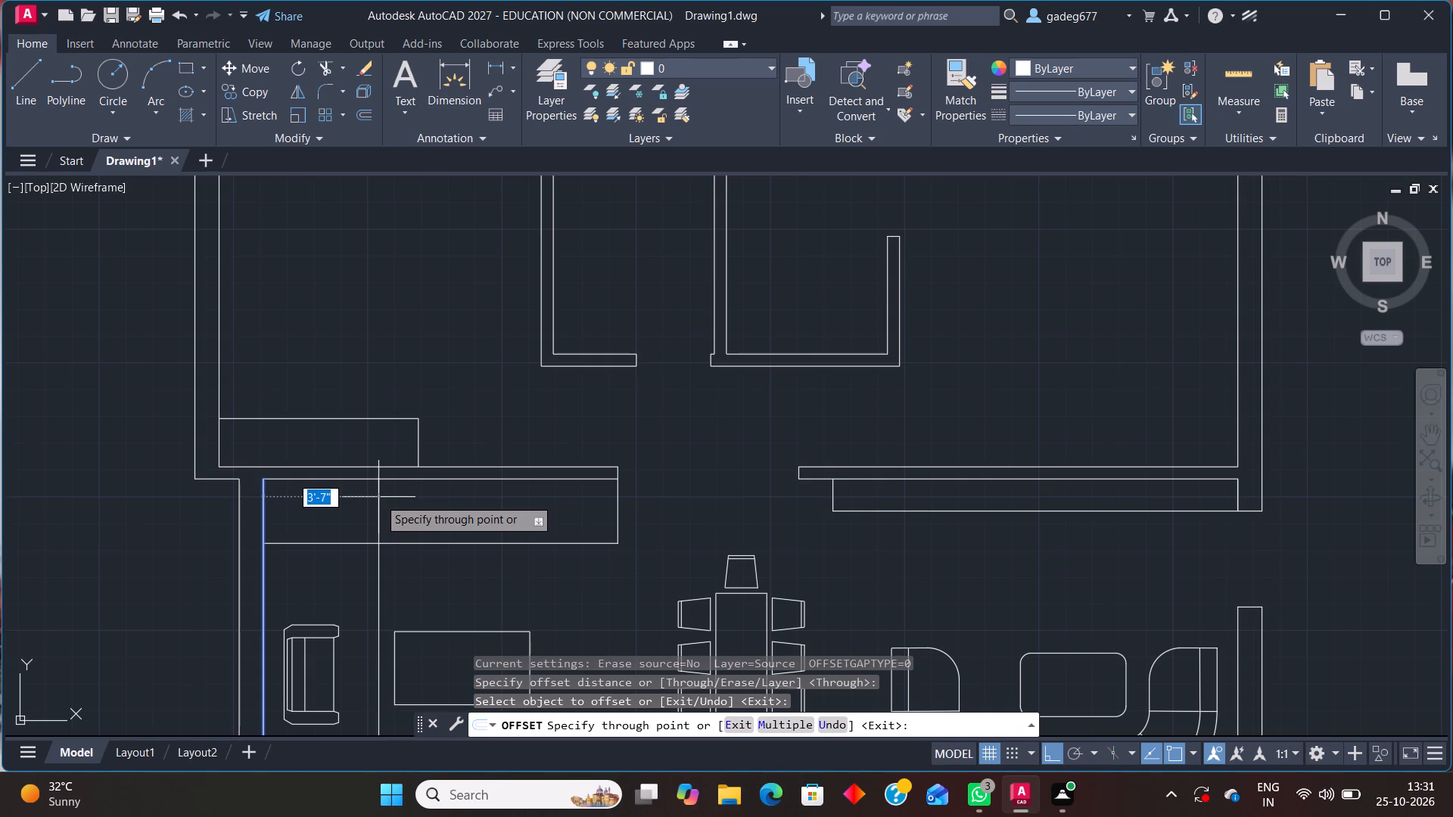
{"action": "key", "text": "3"}
{"action": "type", "text": "'5"}
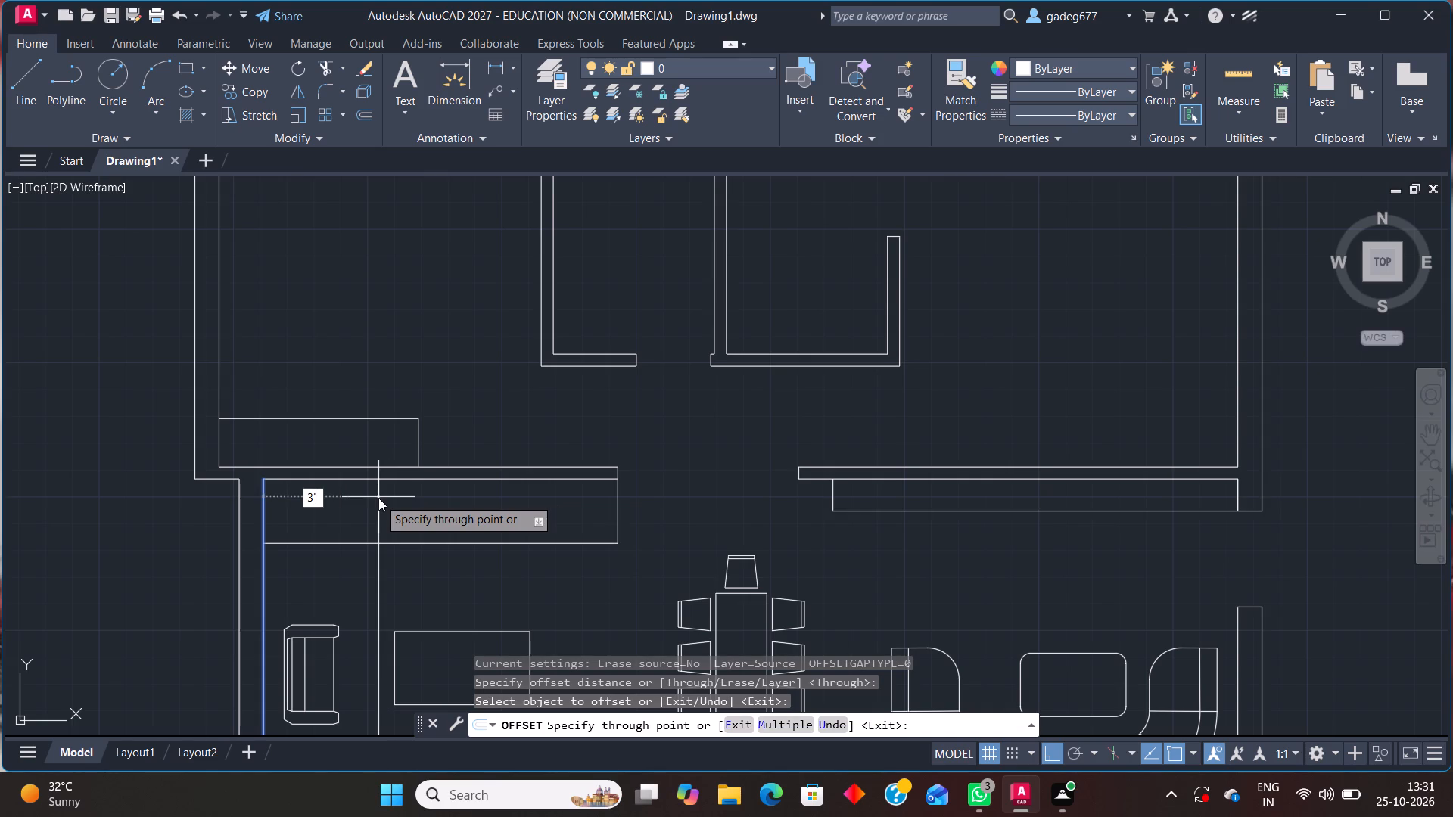
{"action": "key", "text": "shift+quotedbl"}
{"action": "key", "text": "Return"}
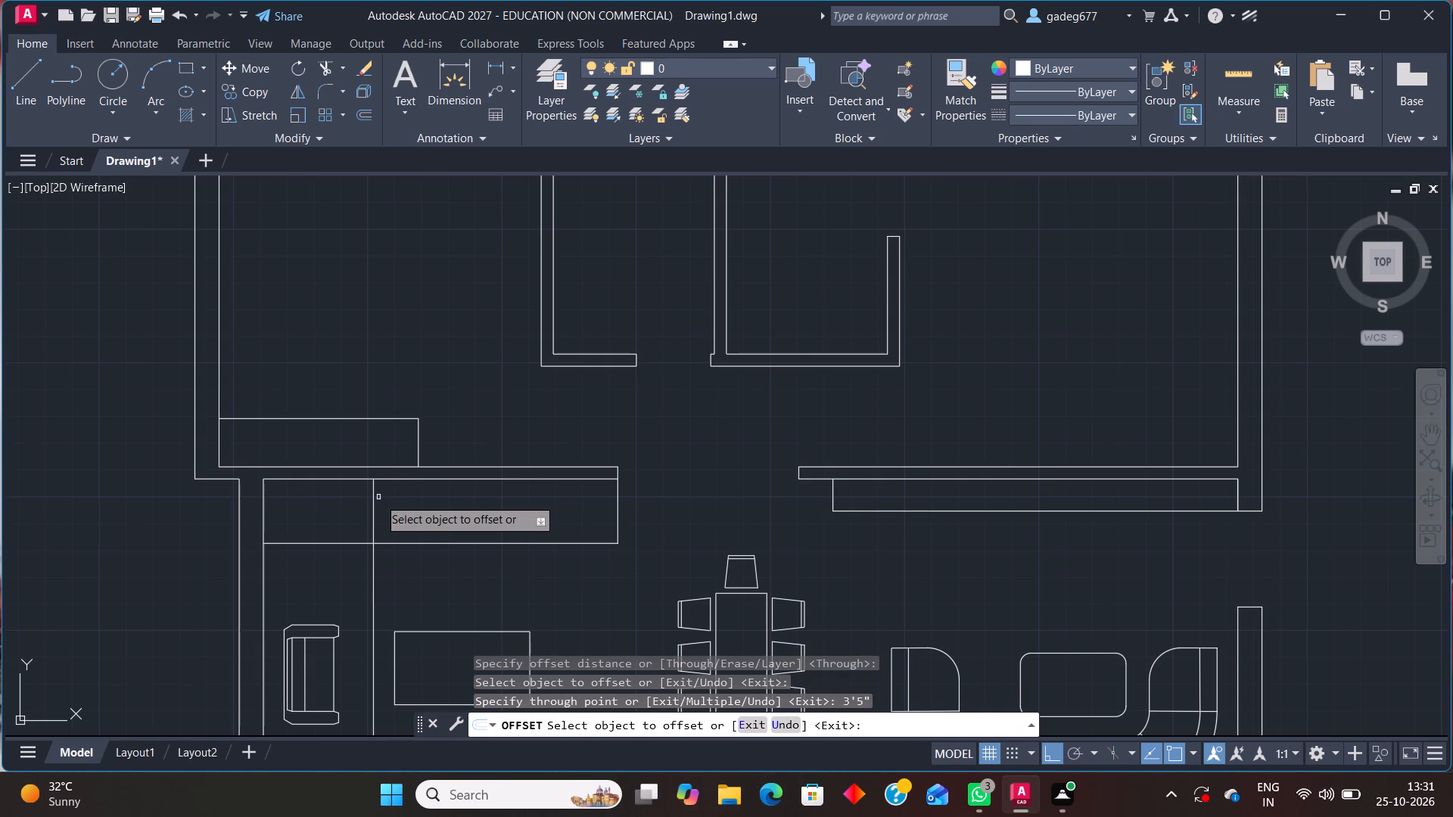
{"action": "key", "text": "Escape"}
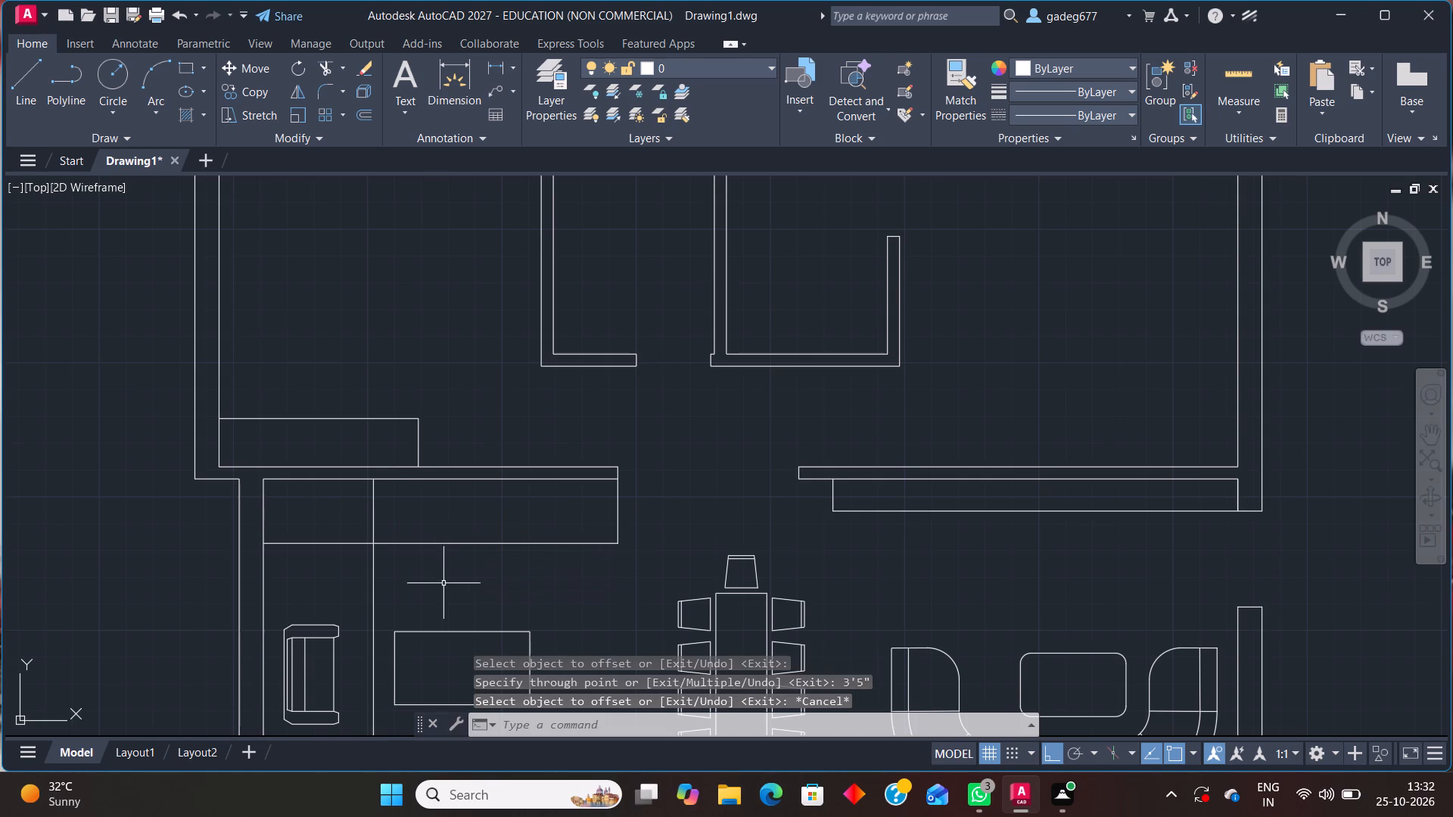
Shorten the offset divider line so its south end stops at the front edge of the long cabinet.
{"action": "left_click", "coordinate": [375, 619]}
{"action": "scroll", "coordinate": [384, 616], "scroll_direction": "down", "scroll_amount": 1}
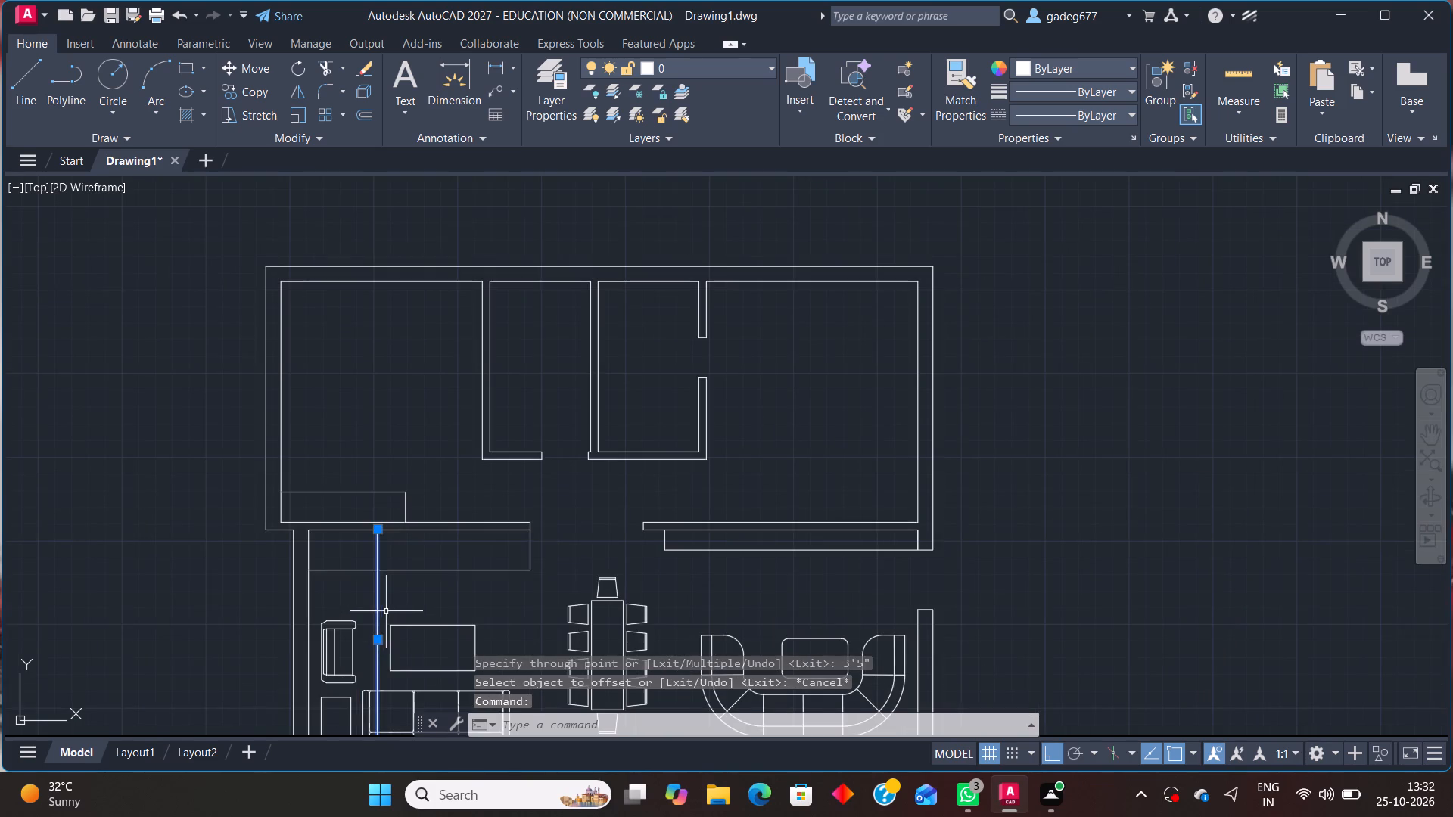
{"action": "scroll", "coordinate": [387, 704], "scroll_direction": "down", "scroll_amount": 2}
{"action": "left_click", "coordinate": [384, 728]}
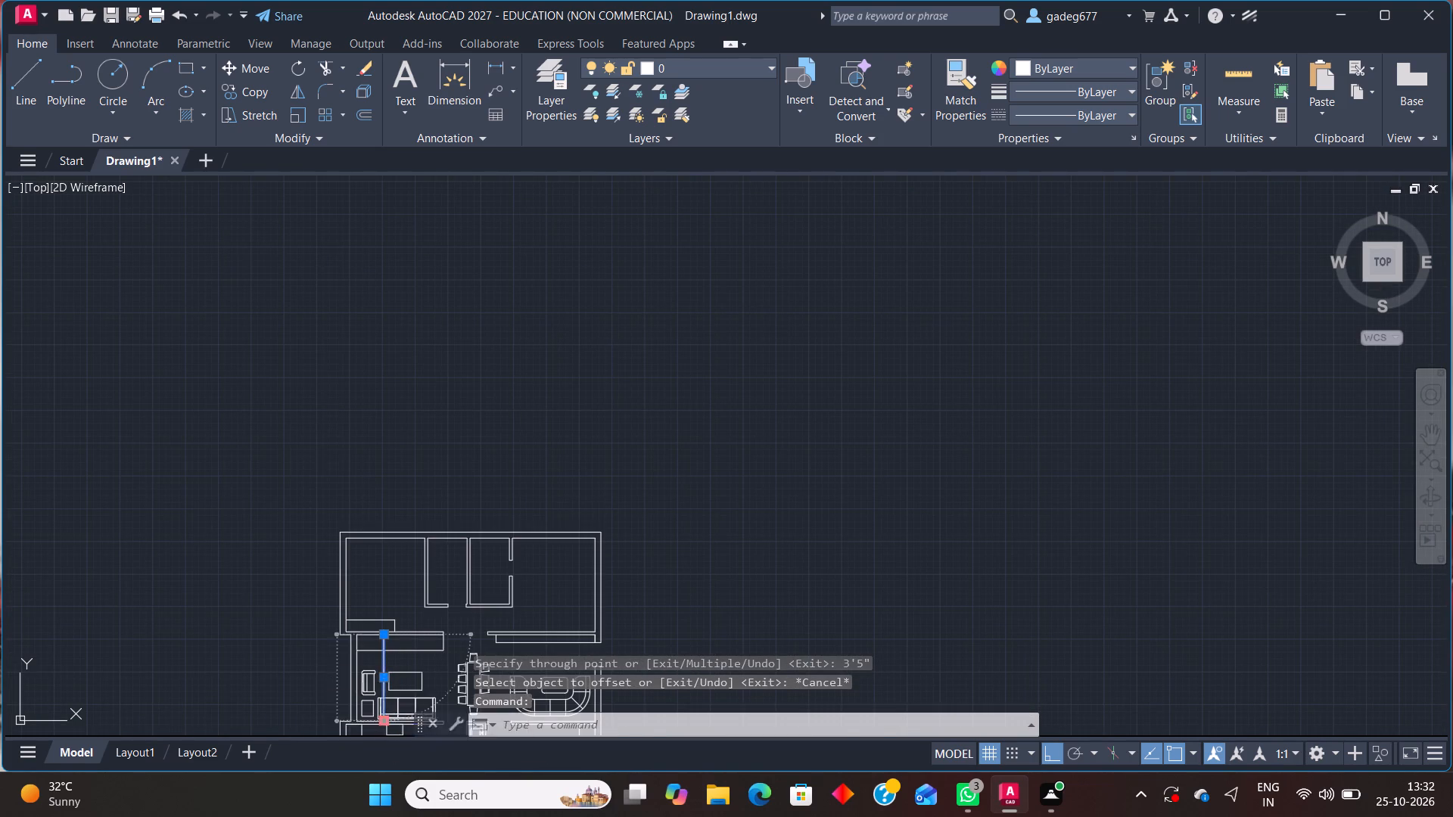
{"action": "scroll", "coordinate": [391, 653], "scroll_direction": "up", "scroll_amount": 3}
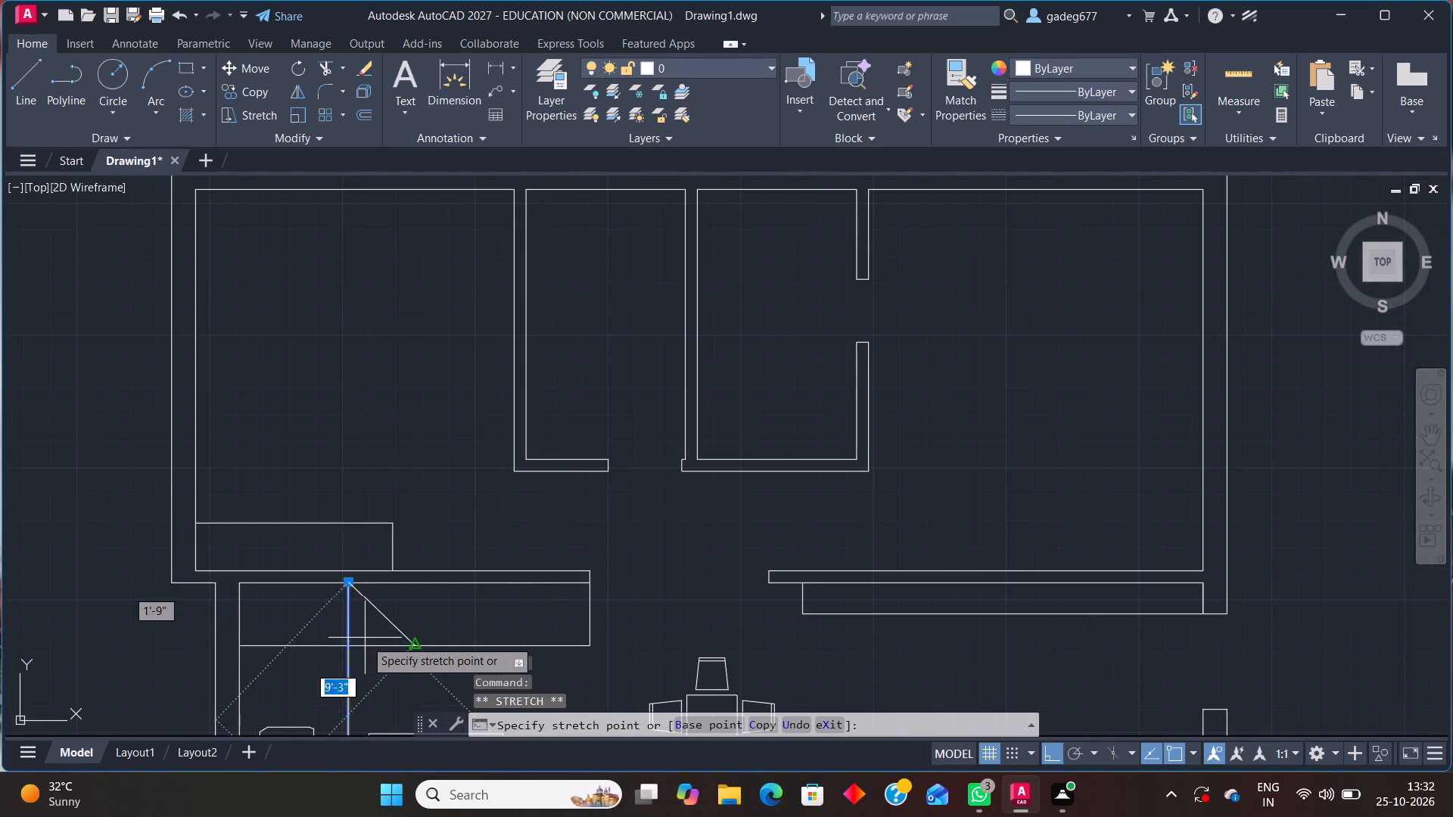
{"action": "left_click", "coordinate": [350, 649]}
{"action": "key", "text": "Escape"}
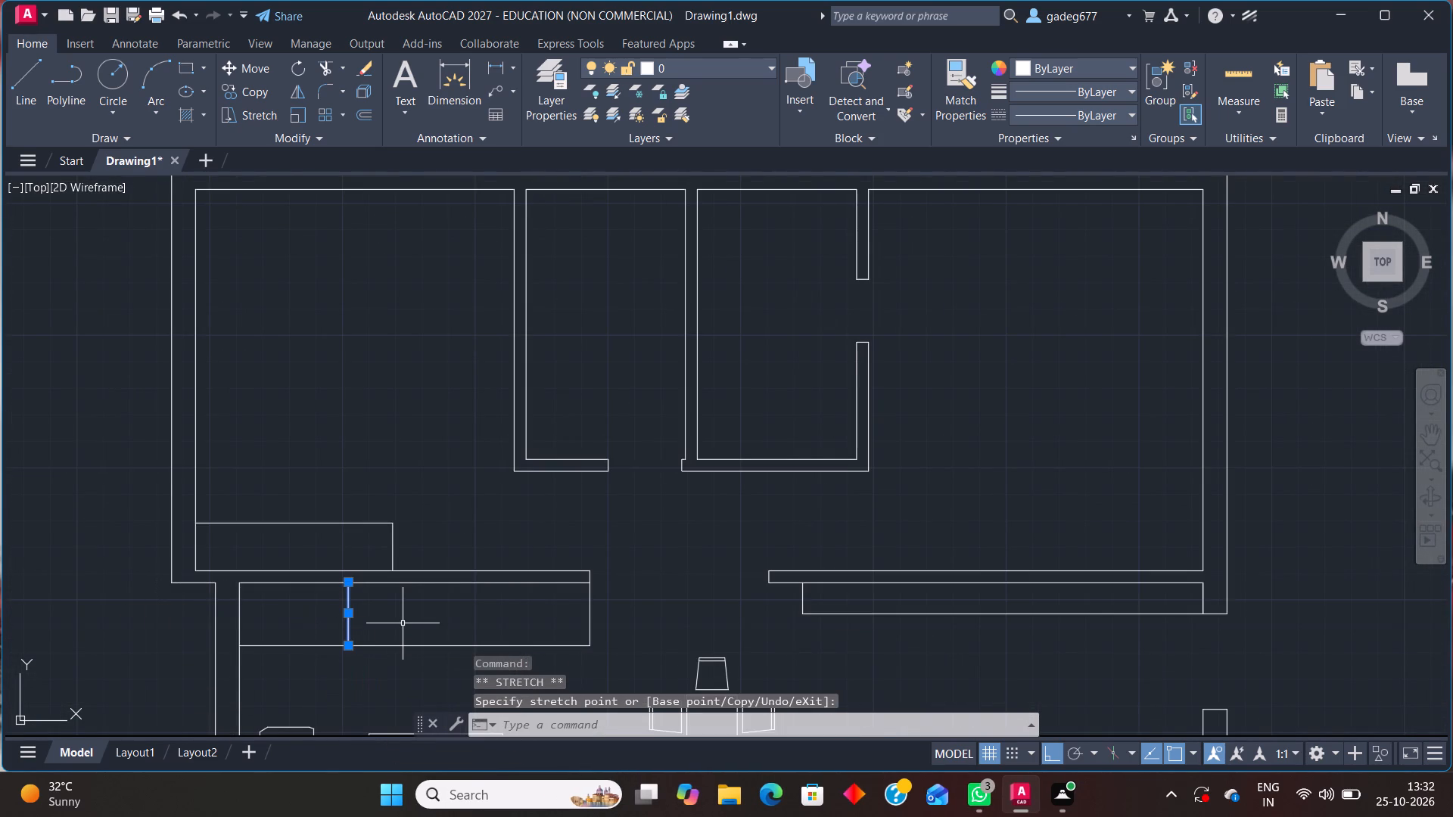
Draw a horizontal line inside the larger, eastern compartment of the long cabinet, clear of both ends.
{"action": "scroll", "coordinate": [409, 626], "scroll_direction": "down", "scroll_amount": 1}
{"action": "middle_click_drag", "start_coordinate": [408, 622], "coordinate": [247, 599]}
{"action": "scroll", "coordinate": [247, 587], "scroll_direction": "up", "scroll_amount": 1}
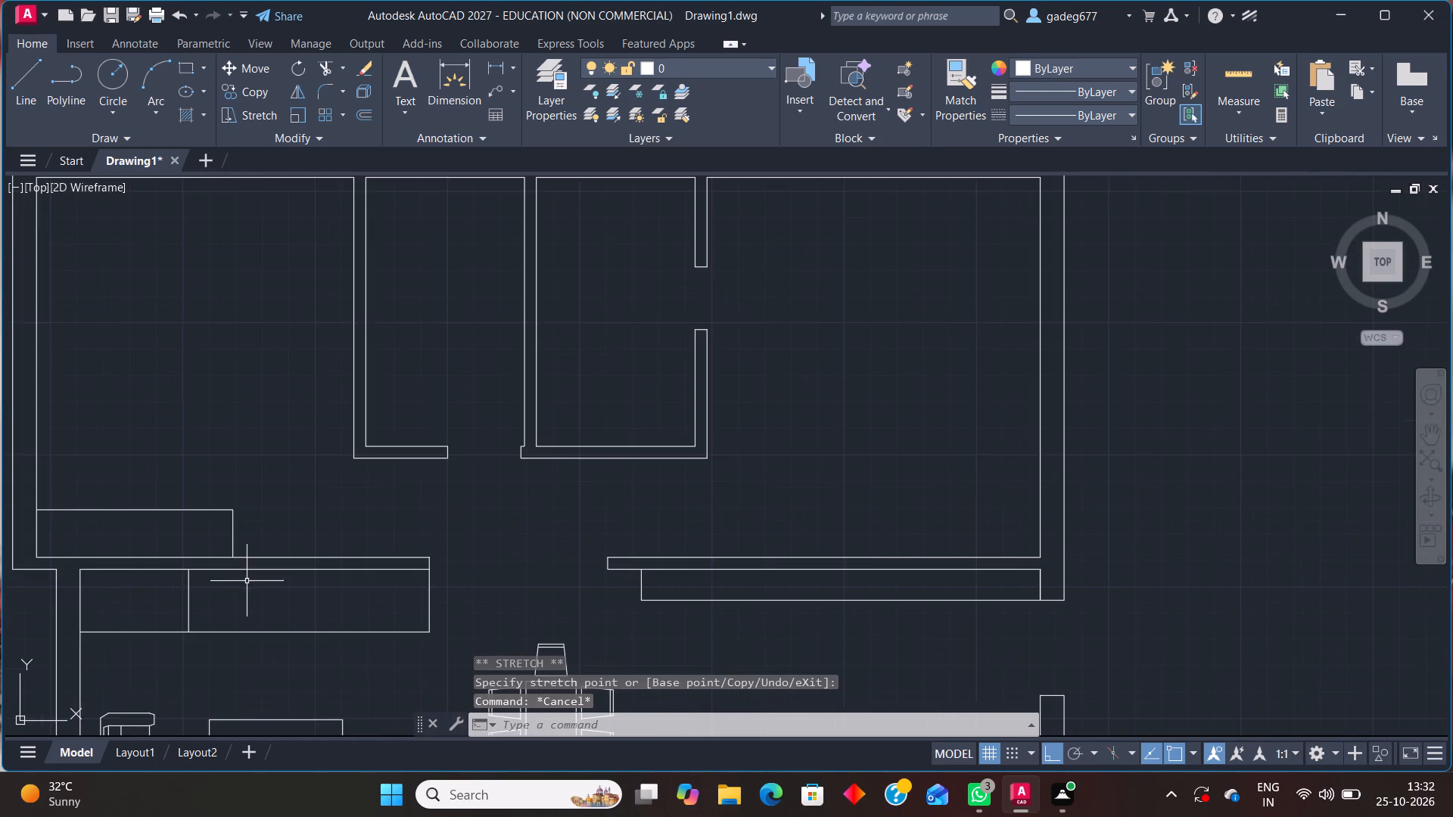
{"action": "scroll", "coordinate": [252, 578], "scroll_direction": "up", "scroll_amount": 1}
{"action": "key", "text": "l"}
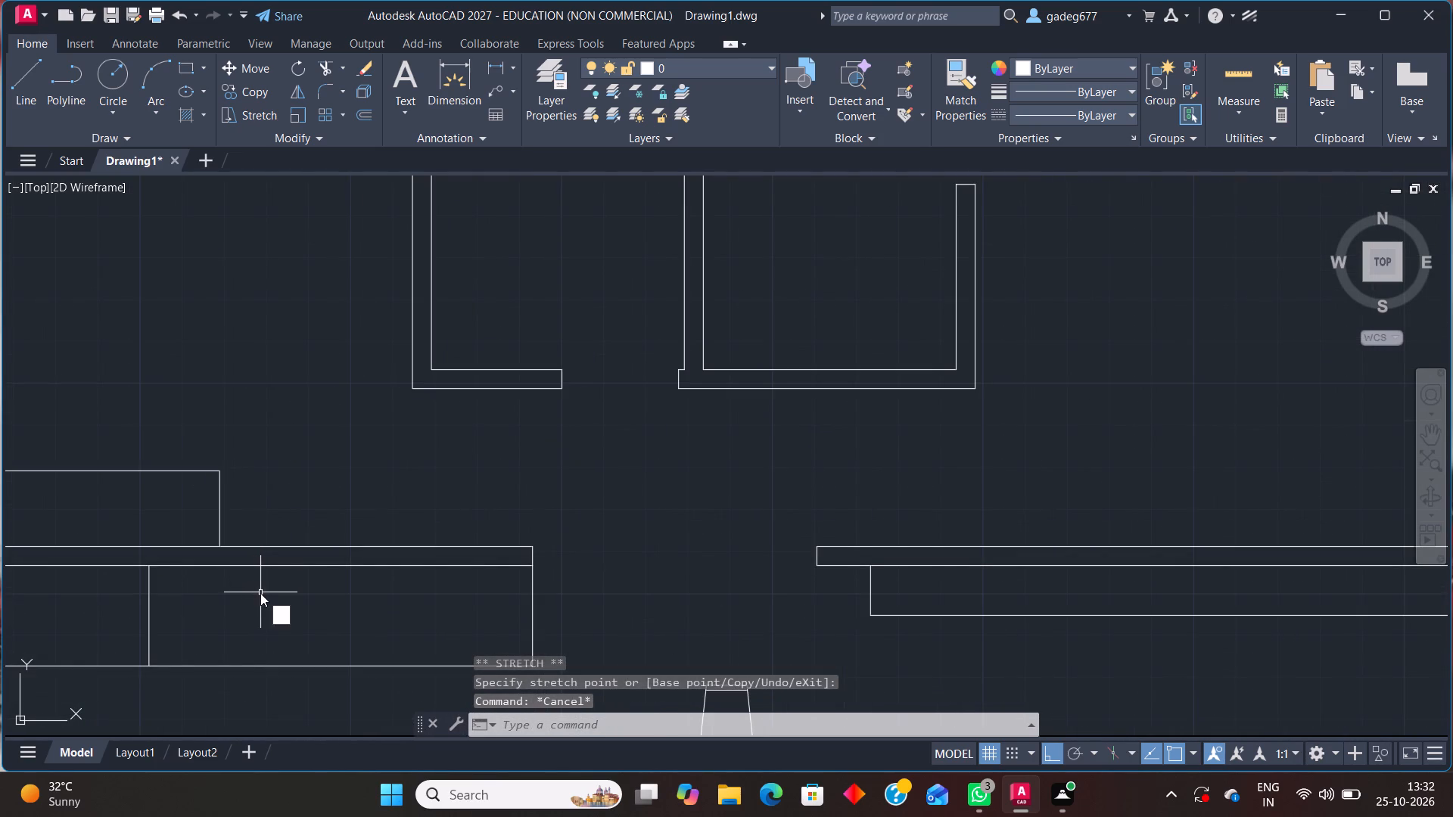
{"action": "key", "text": "Return"}
{"action": "left_click", "coordinate": [213, 611]}
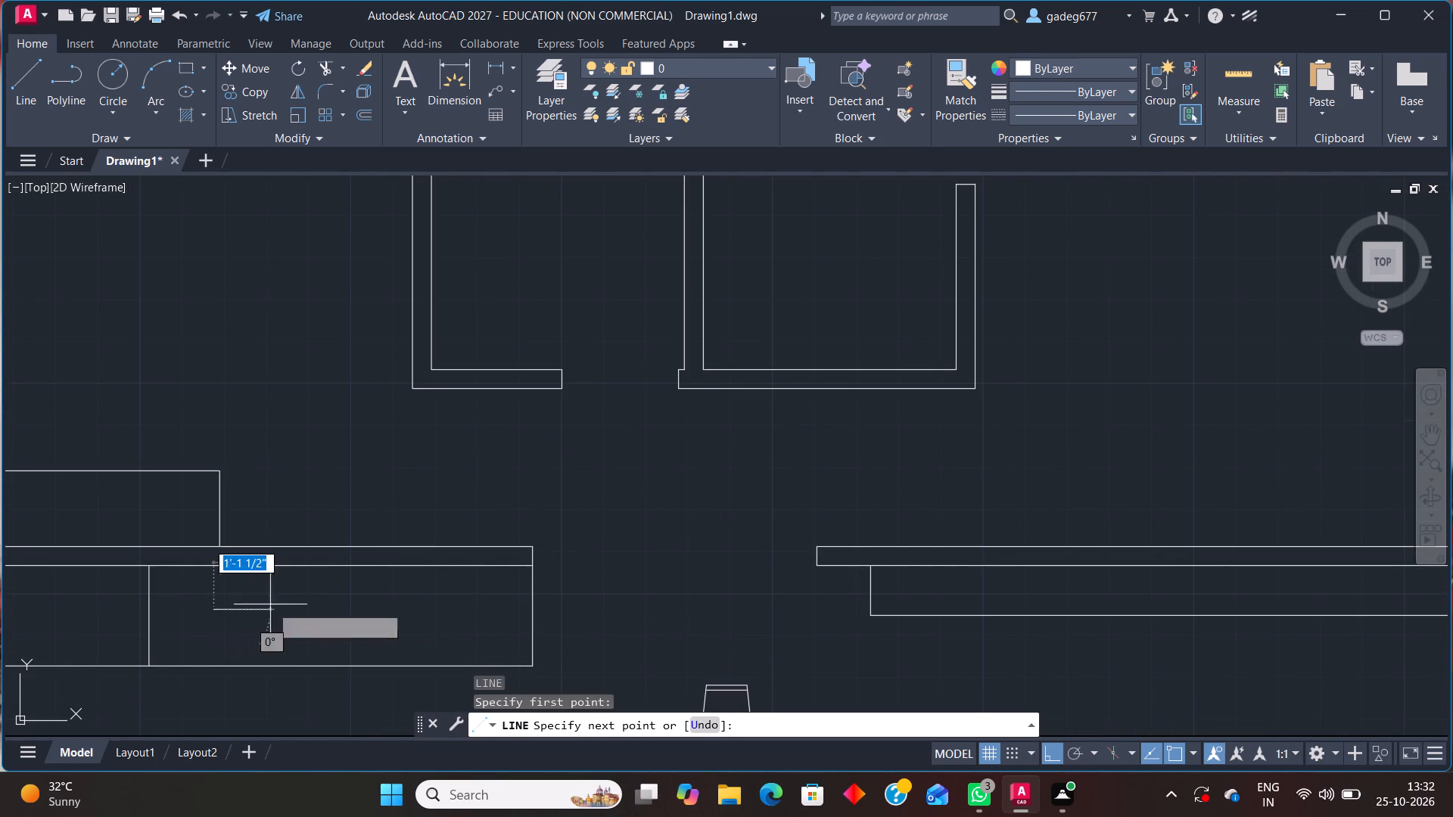
{"action": "left_click", "coordinate": [458, 607]}
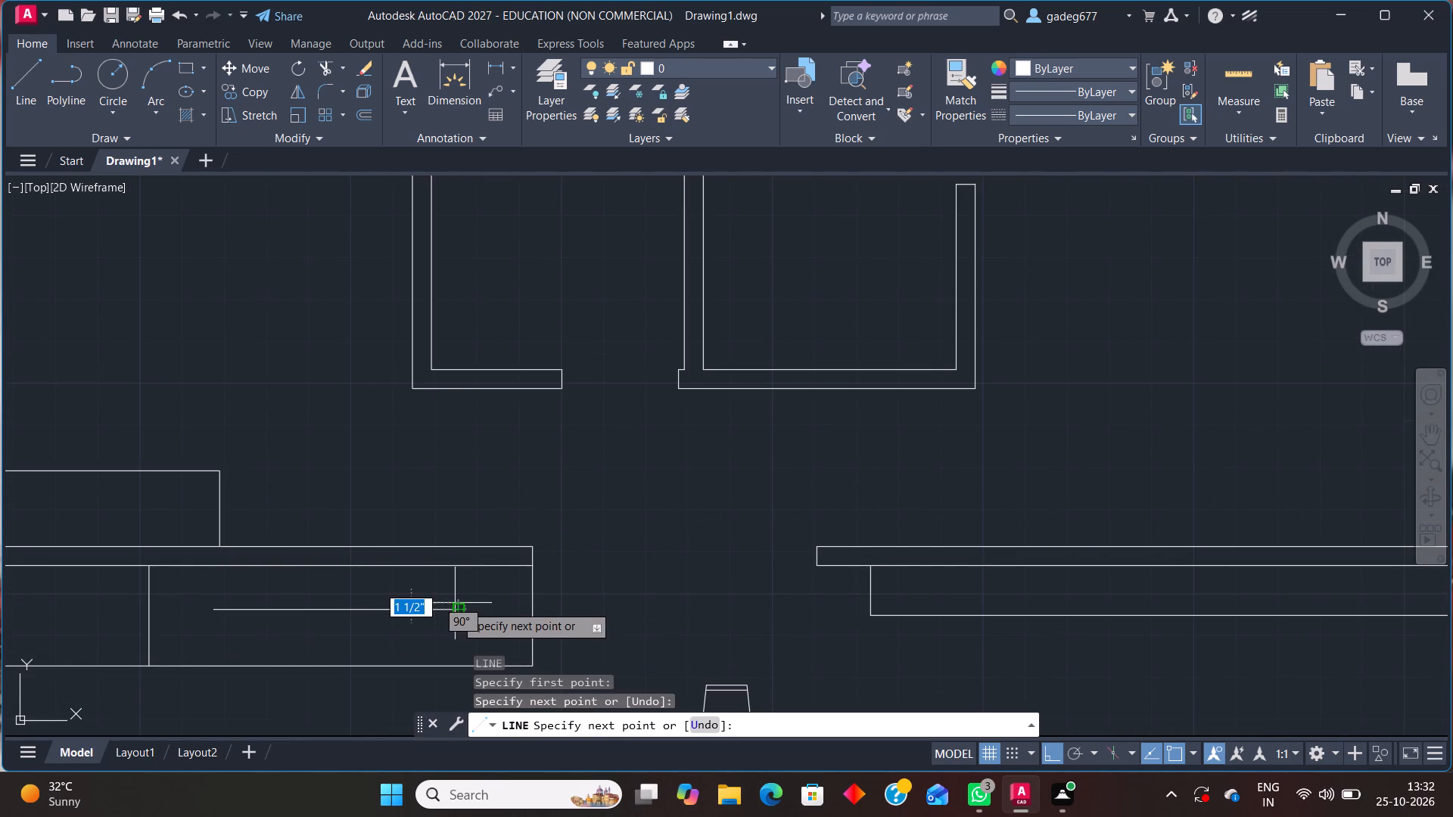
{"action": "key", "text": "Escape"}
Offset the horizontal line in the cabinet's eastern compartment 3" to the south.
{"action": "key", "text": "o"}
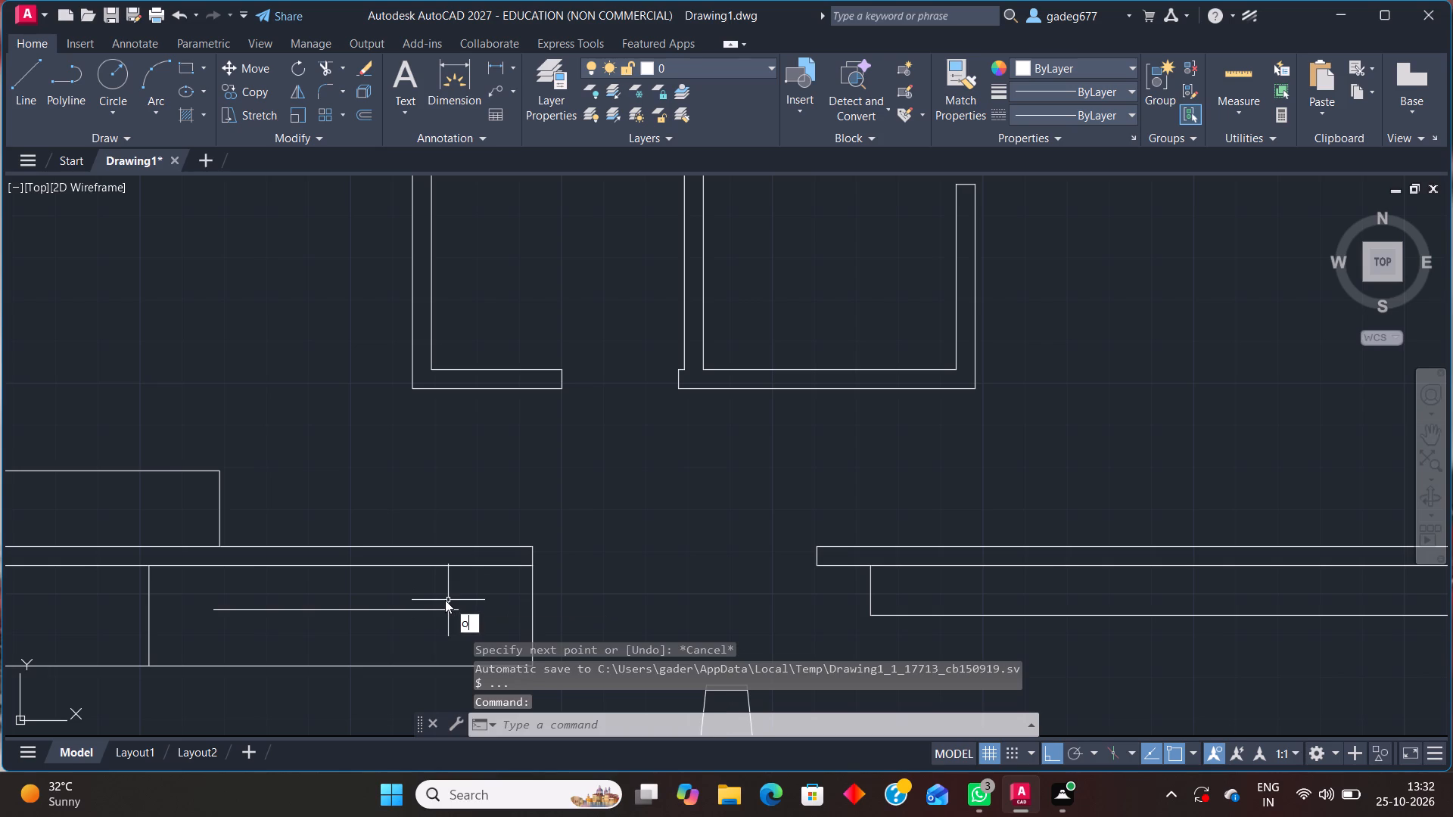
{"action": "type", "text": "ff"}
{"action": "key", "text": "Return"}
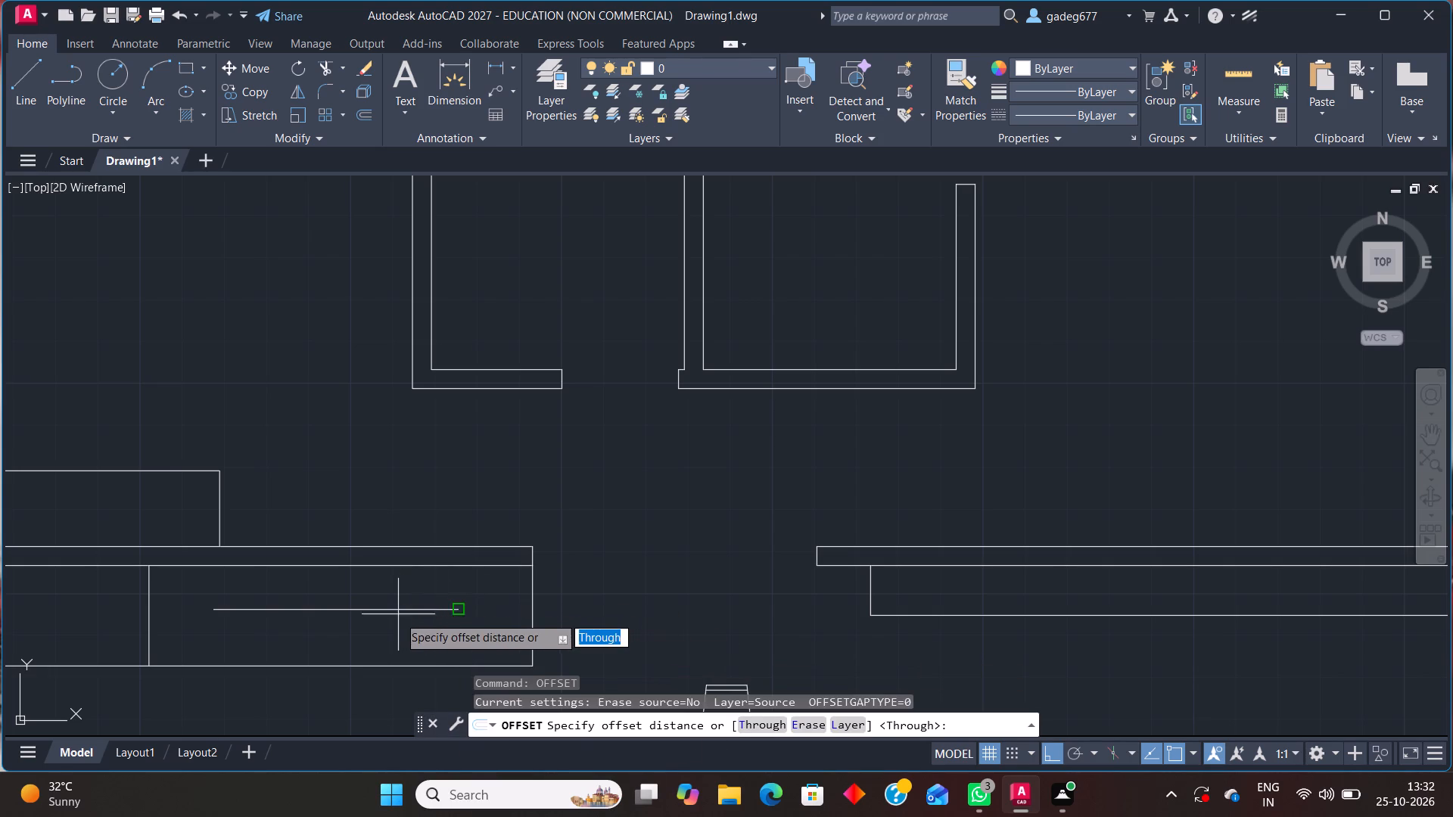
{"action": "key", "text": "Return"}
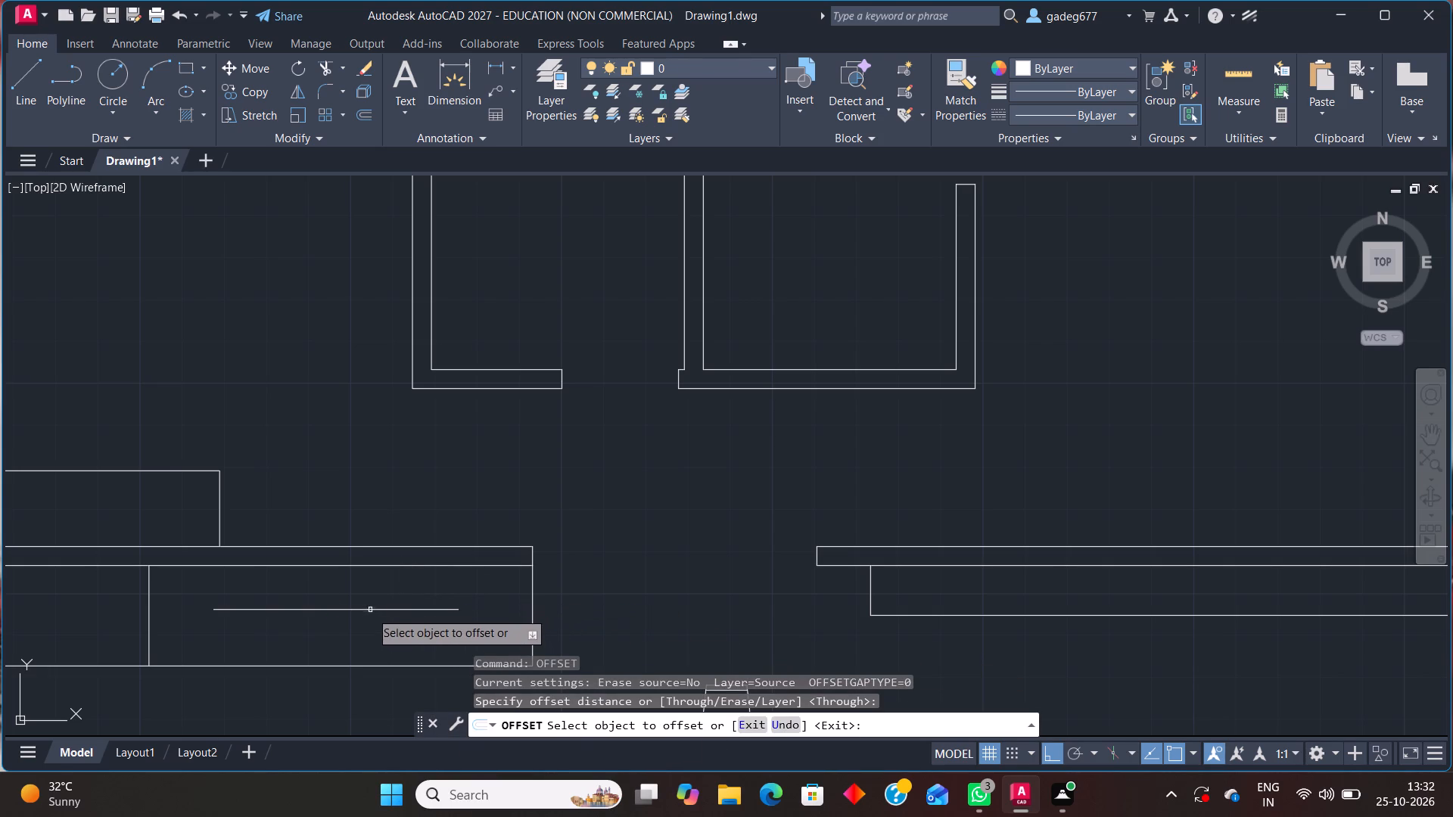
{"action": "left_click", "coordinate": [370, 609]}
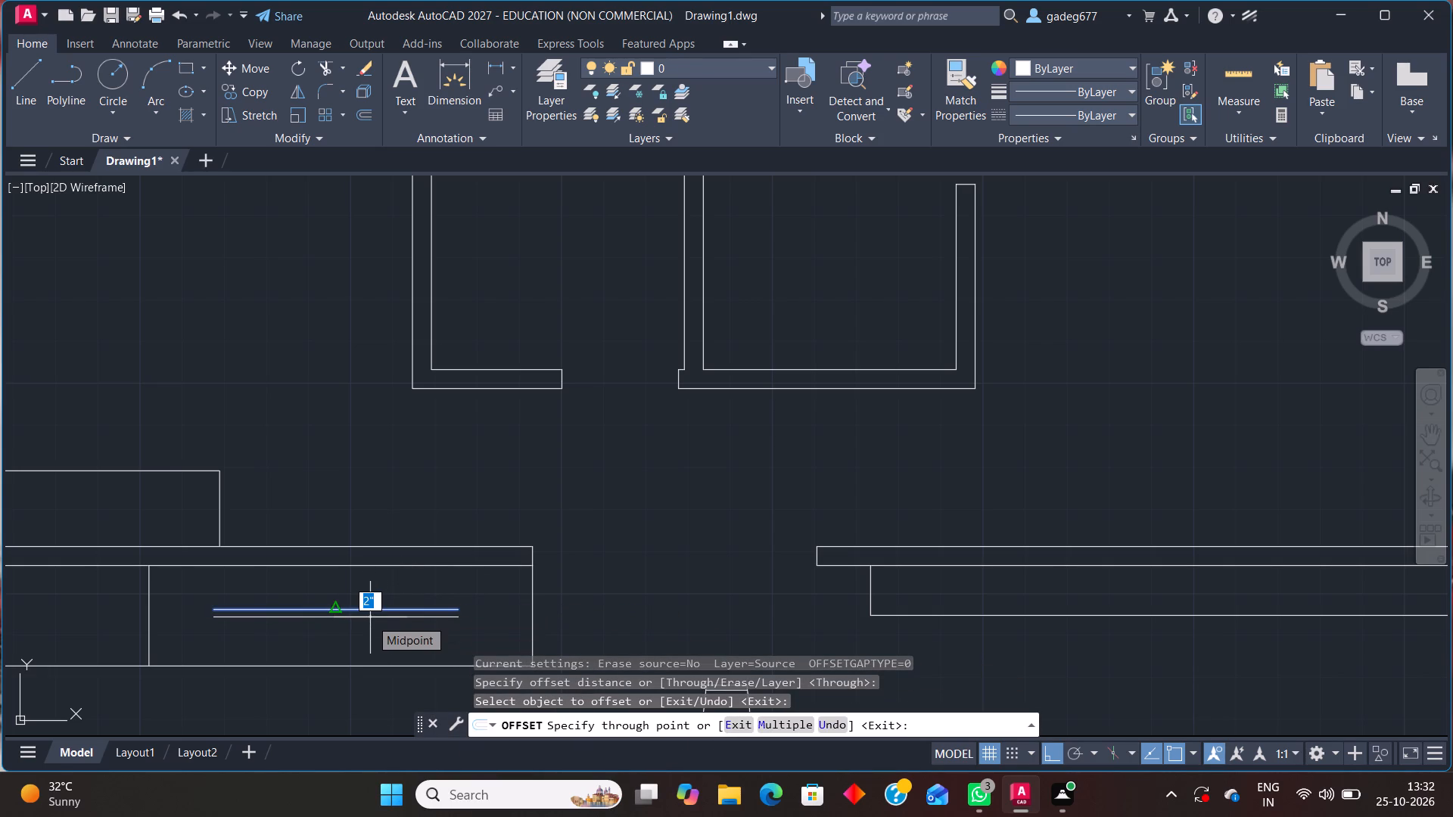
{"action": "key", "text": "3"}
{"action": "key", "text": "shift+quotedbl"}
{"action": "key", "text": "Return"}
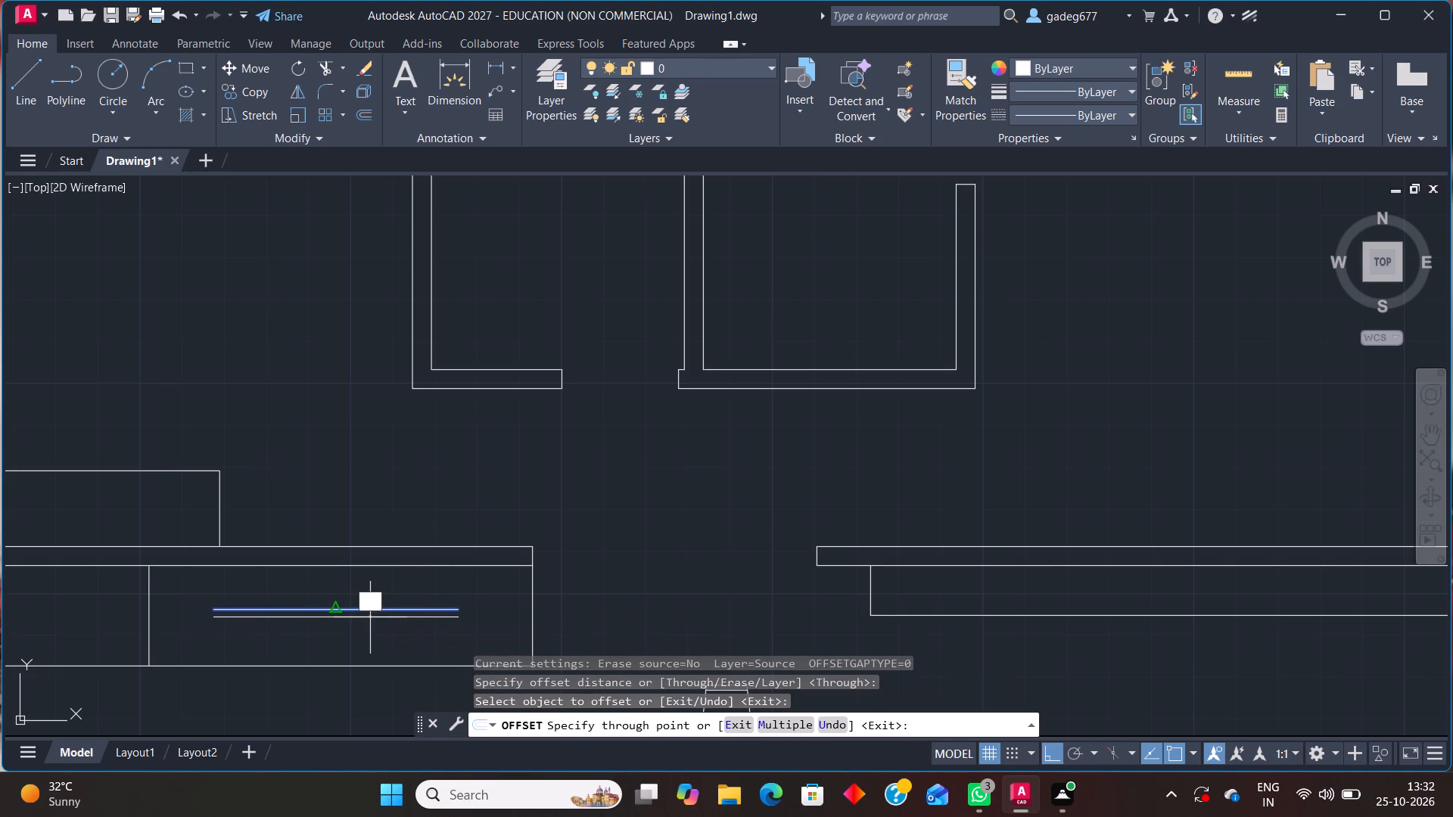
{"action": "key", "text": "Escape"}
Close the east and west ends of the two parallel lines with short lines to form a thin TV-like rectangle.
{"action": "key", "text": "l"}
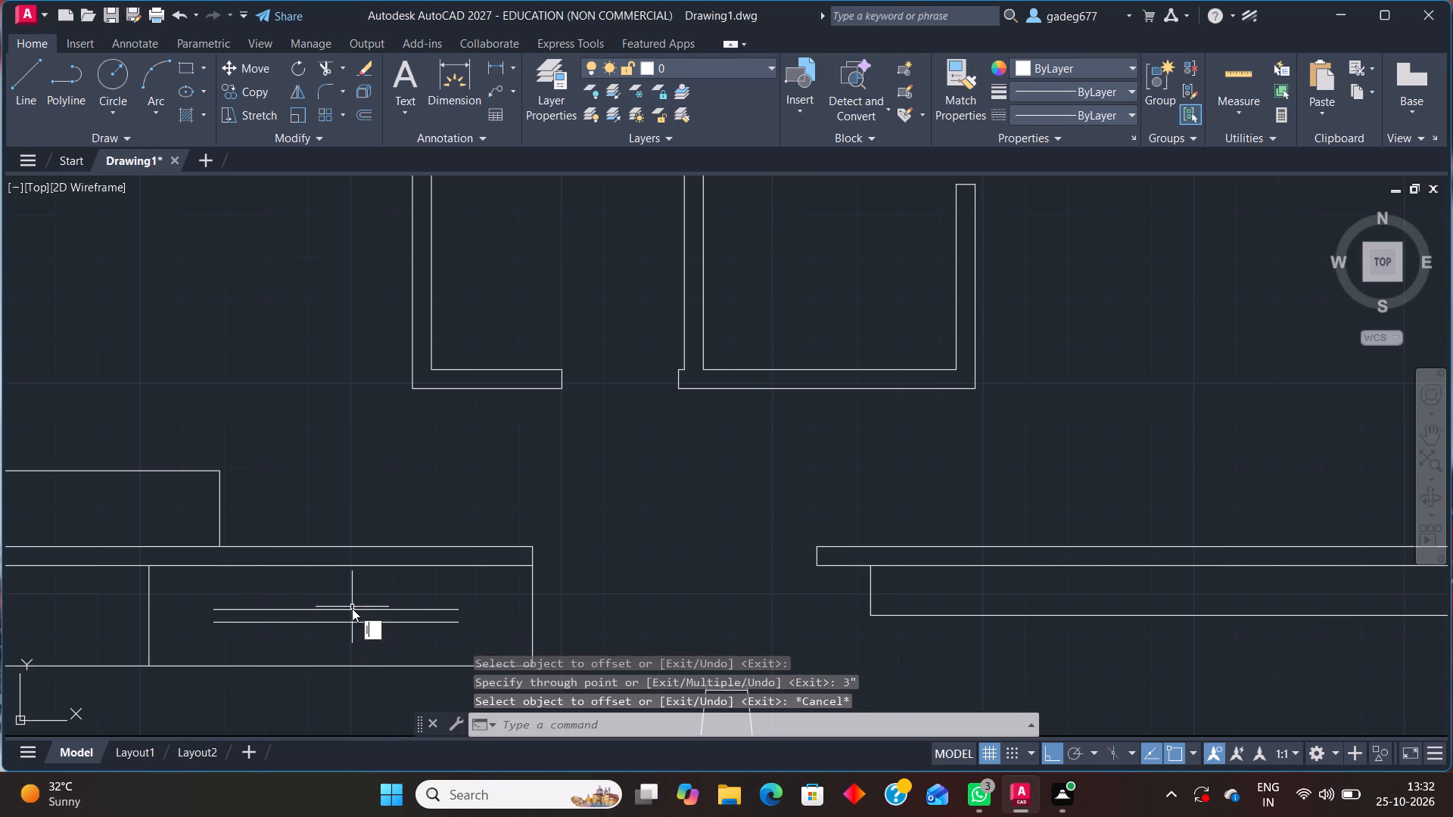
{"action": "key", "text": "Return"}
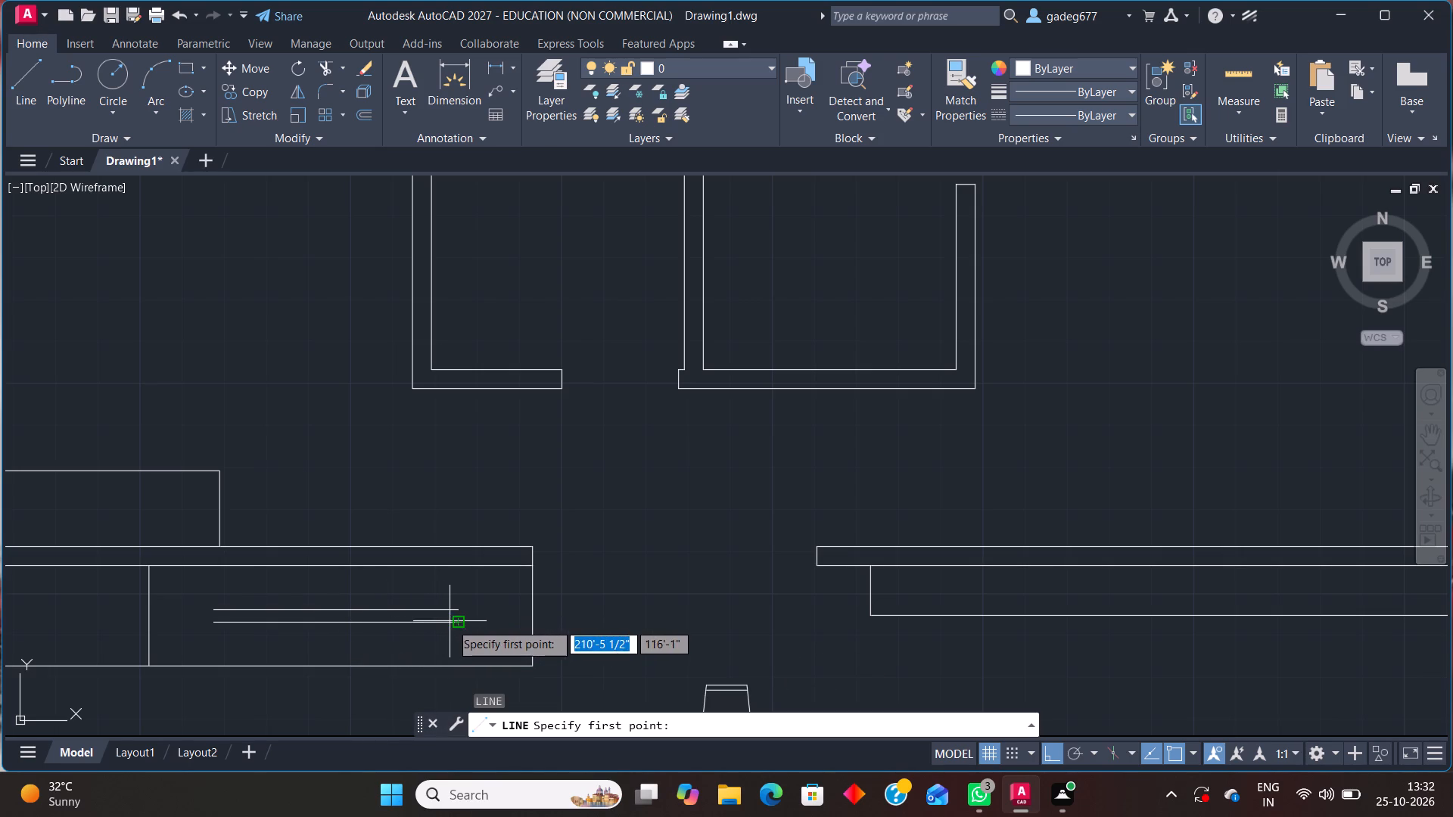
{"action": "left_click", "coordinate": [454, 623]}
{"action": "left_click", "coordinate": [455, 610]}
{"action": "key", "text": "space"}
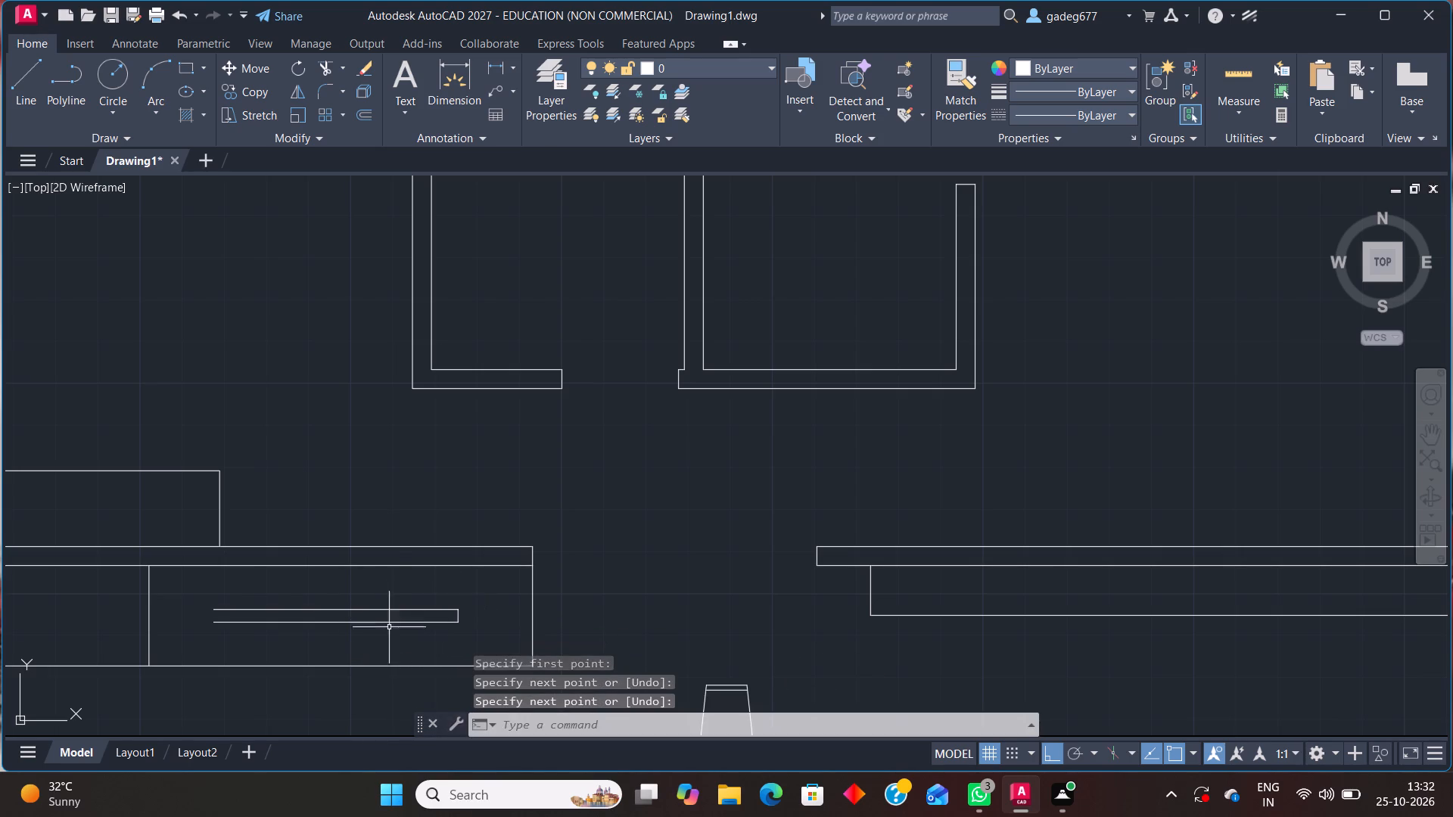
{"action": "key", "text": "space"}
{"action": "left_click", "coordinate": [210, 610]}
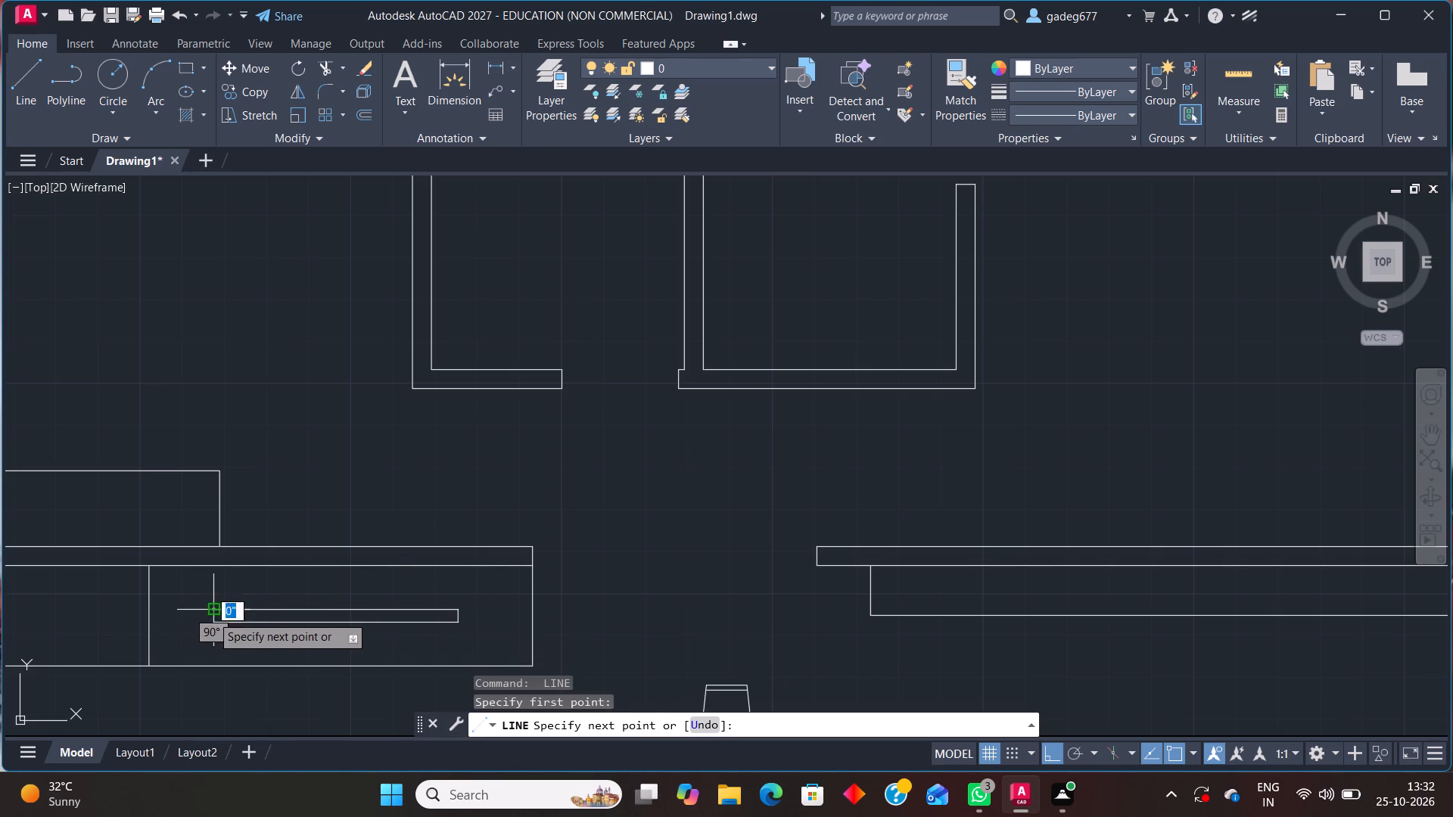
{"action": "left_click", "coordinate": [211, 626]}
{"action": "key", "text": "space"}
Draw a T-shaped stand with a stem about 6 1/2" long, north from the midpoint of the thin rectangle's upper edge.
{"action": "key", "text": "space"}
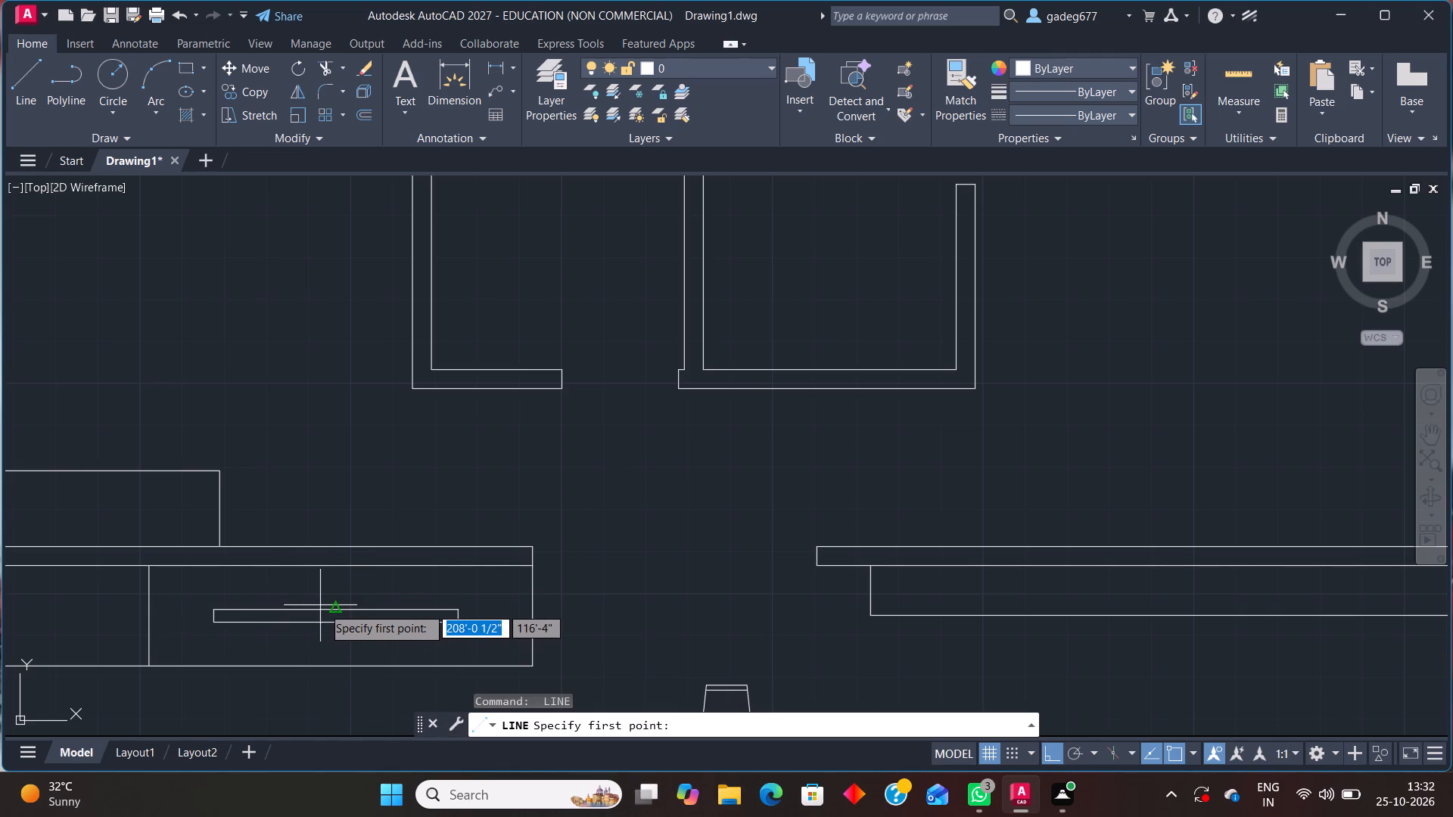
{"action": "left_click", "coordinate": [333, 607]}
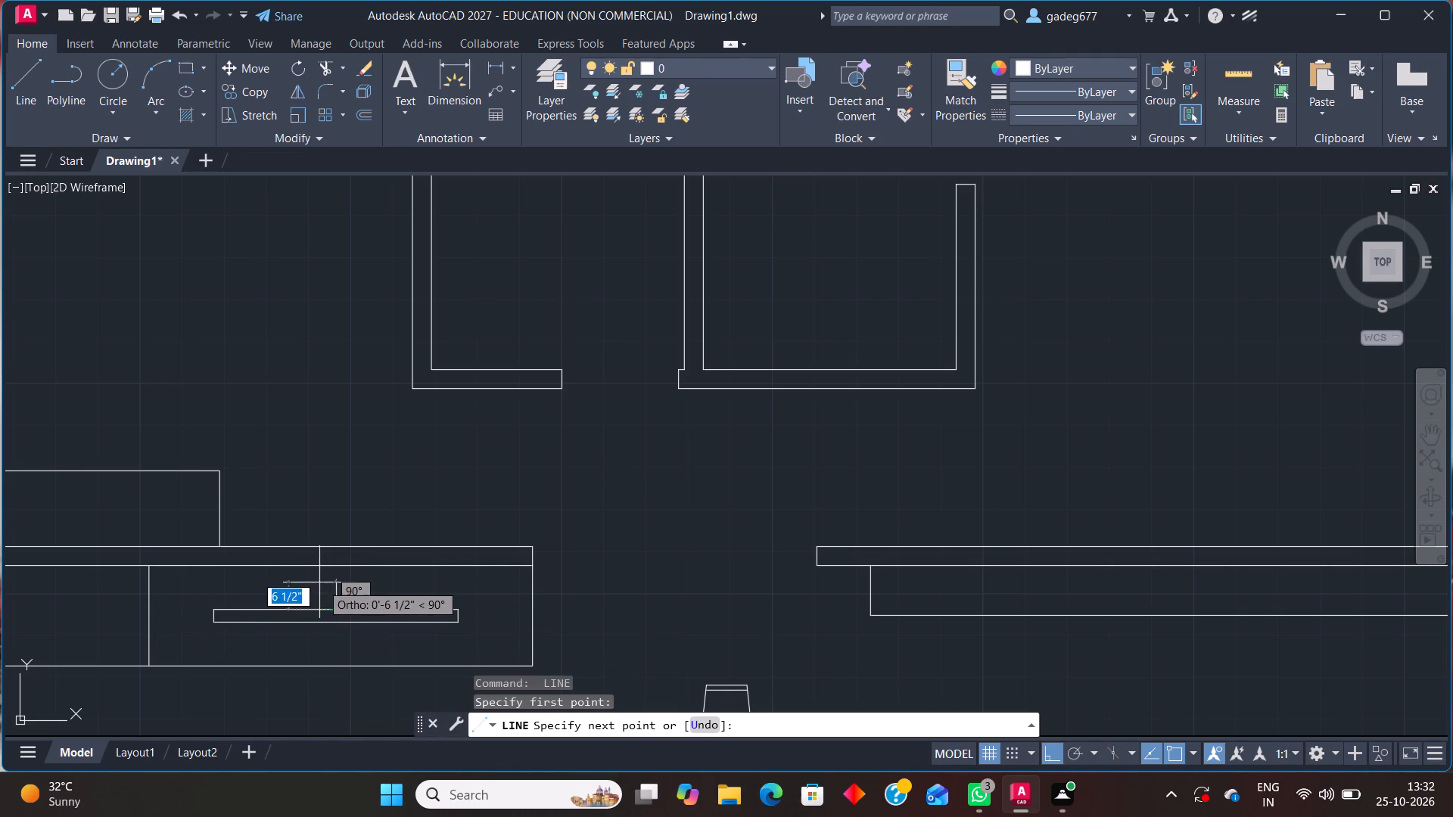
{"action": "left_click", "coordinate": [334, 584]}
{"action": "left_click", "coordinate": [309, 583]}
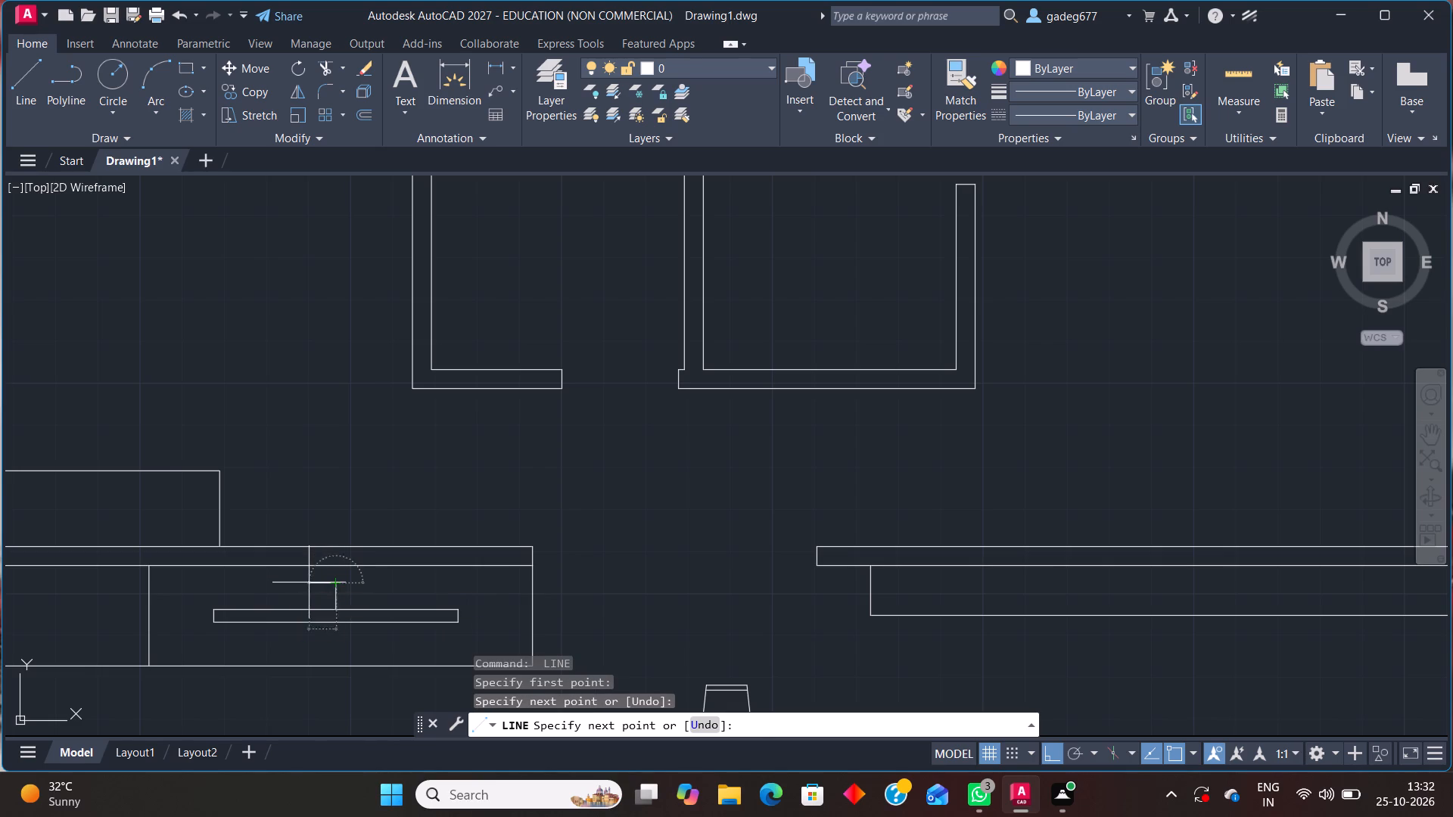
{"action": "left_click", "coordinate": [358, 582]}
{"action": "key", "text": "space"}
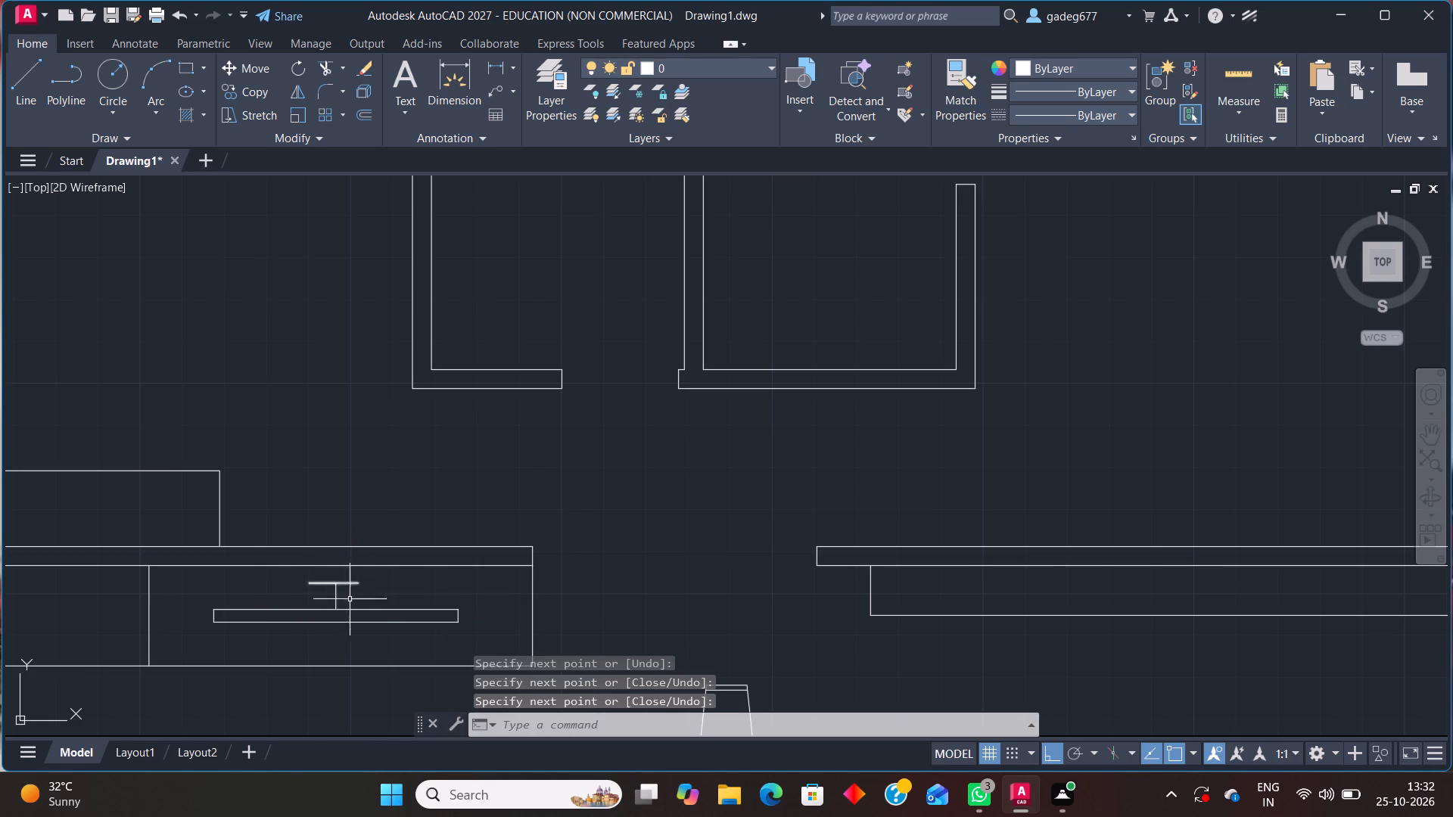
Move the stand's full-width crossbar by its midpoint so it is centred on the top end of the stem.
{"action": "scroll", "coordinate": [293, 626], "scroll_direction": "down", "scroll_amount": 2}
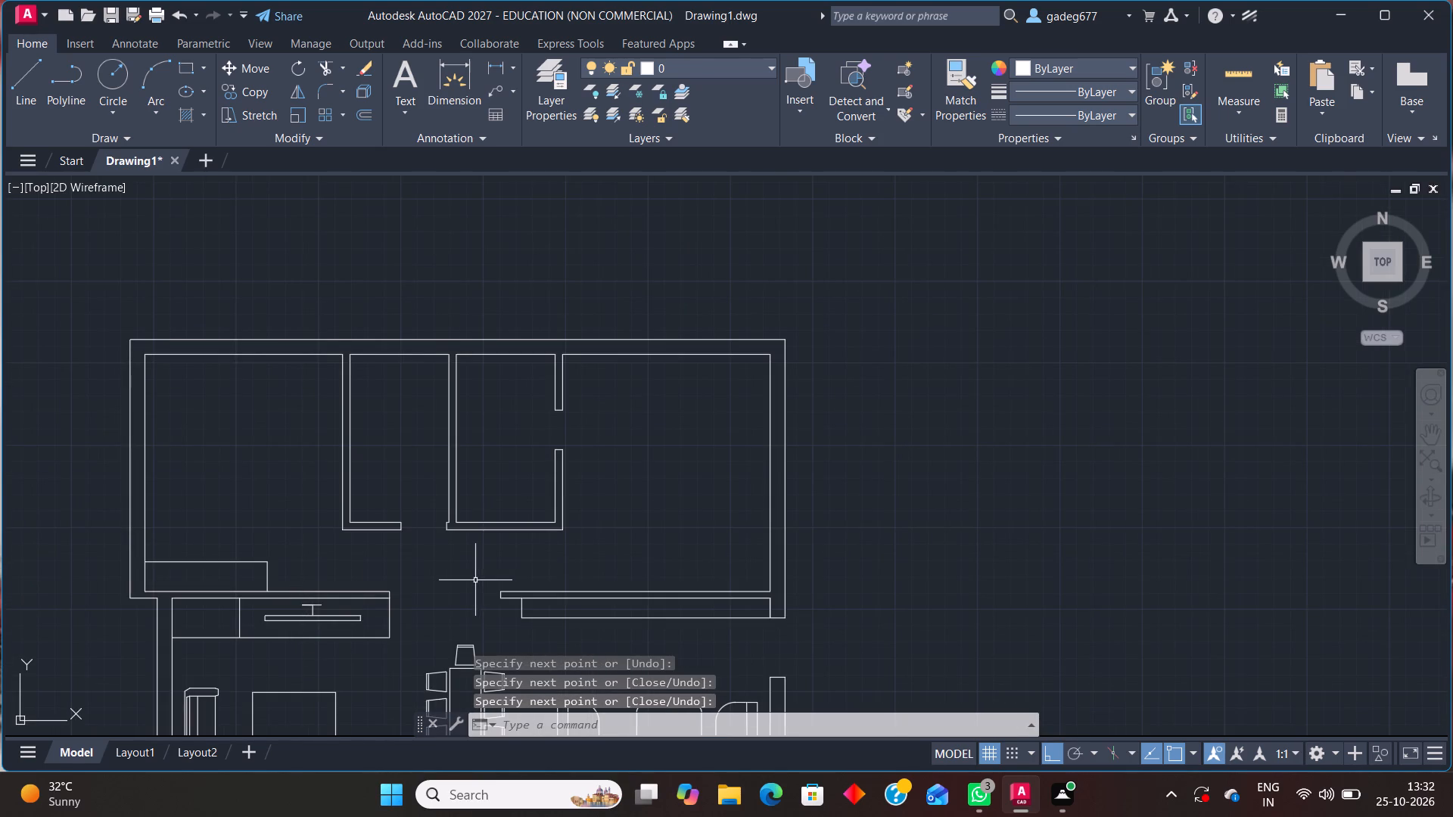
{"action": "middle_click_drag", "start_coordinate": [465, 588], "coordinate": [428, 439]}
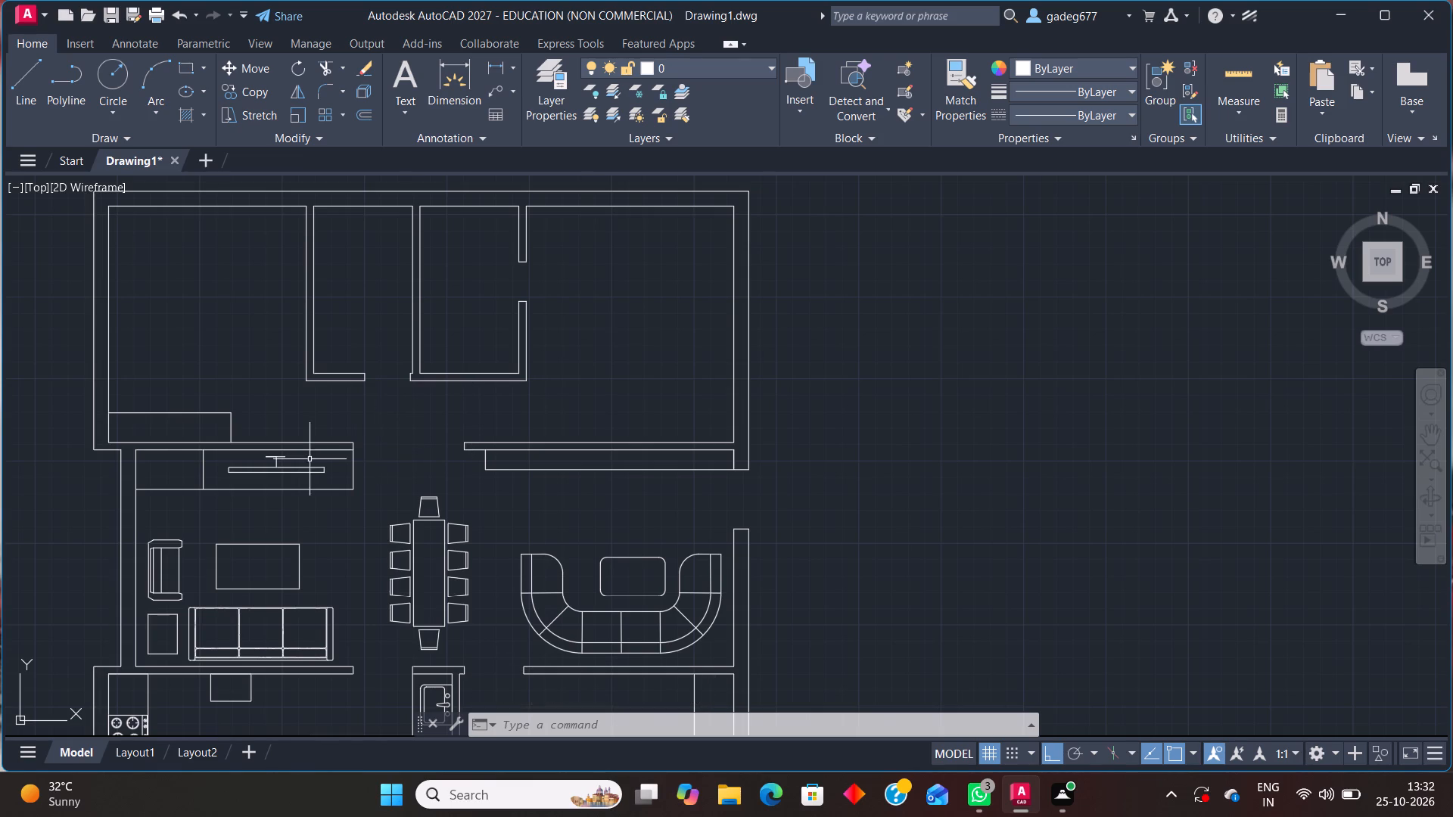
{"action": "scroll", "coordinate": [299, 458], "scroll_direction": "up", "scroll_amount": 2}
{"action": "scroll", "coordinate": [226, 468], "scroll_direction": "up", "scroll_amount": 1}
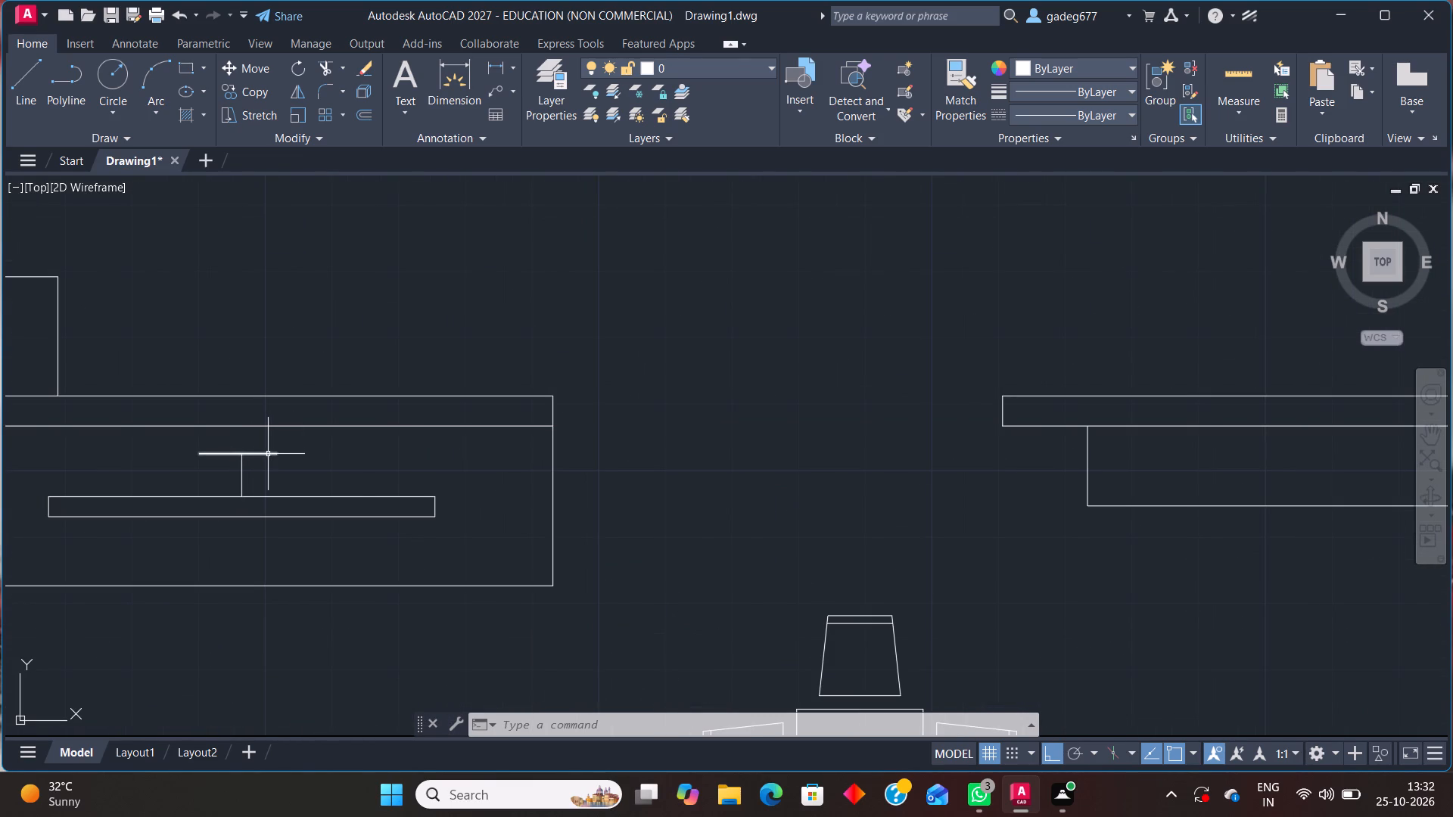
{"action": "left_click", "coordinate": [268, 455]}
{"action": "left_click", "coordinate": [241, 455]}
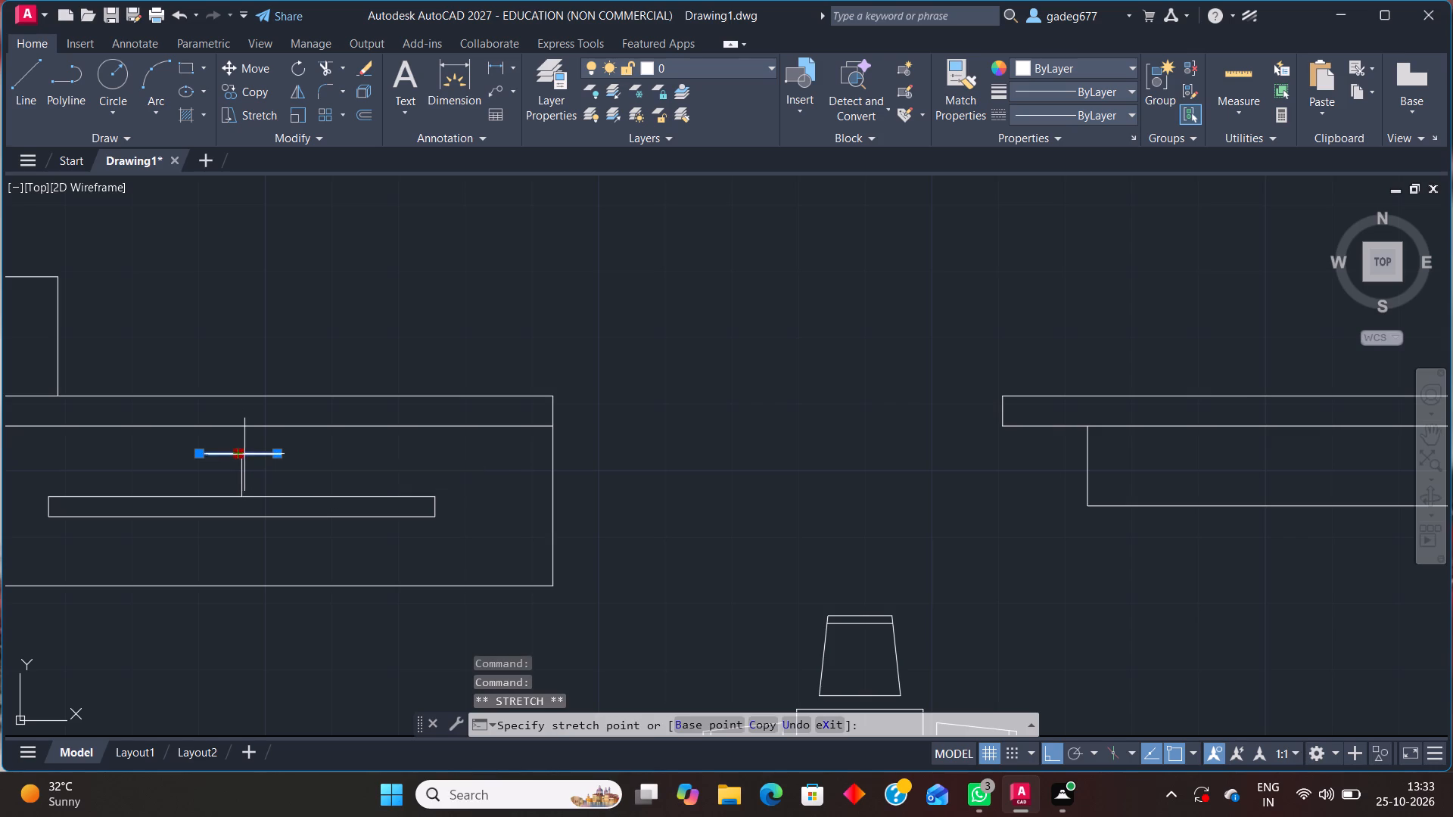
{"action": "scroll", "coordinate": [242, 449], "scroll_direction": "up", "scroll_amount": 3}
{"action": "left_click", "coordinate": [235, 470]}
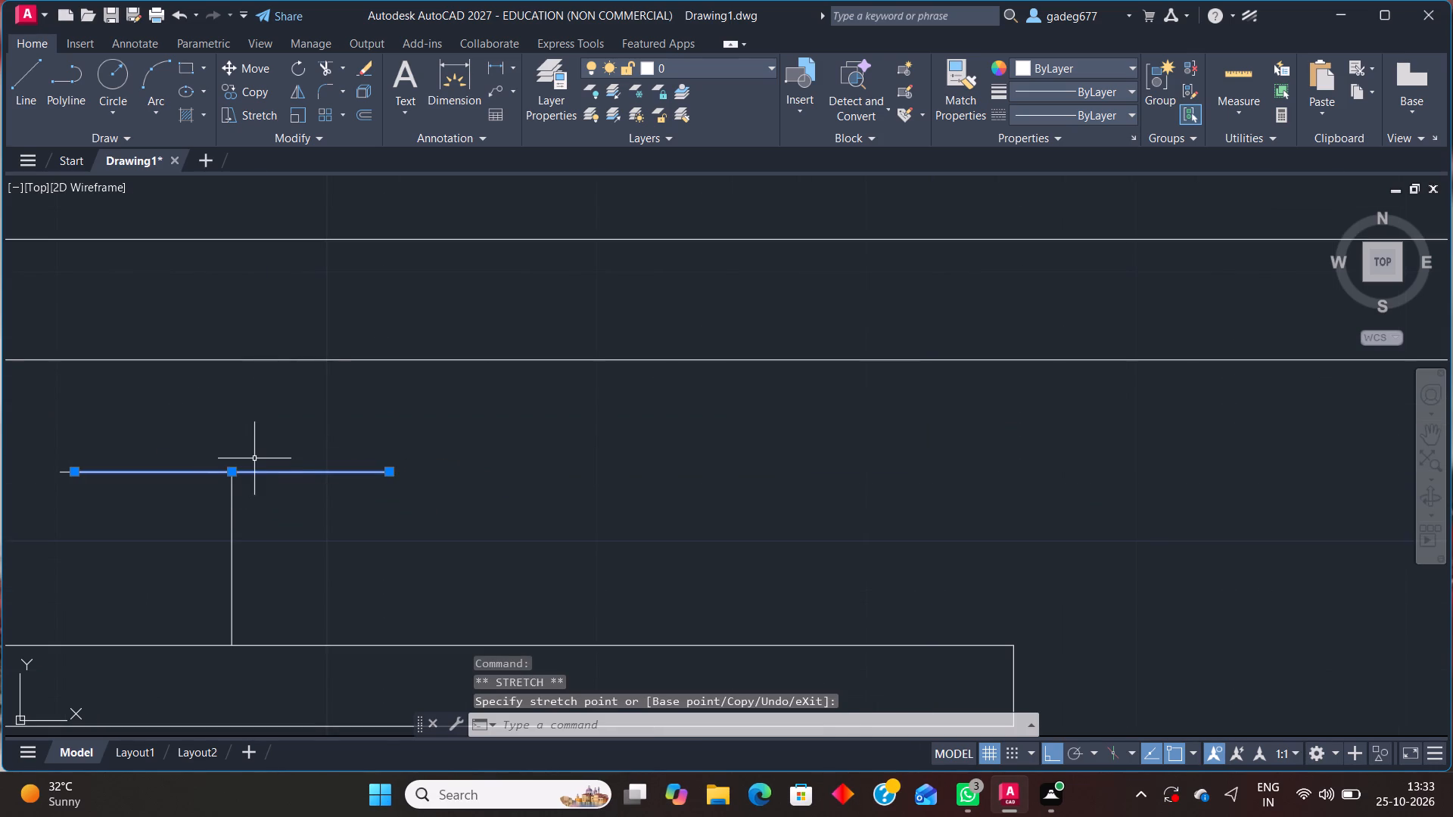
{"action": "key", "text": "Escape"}
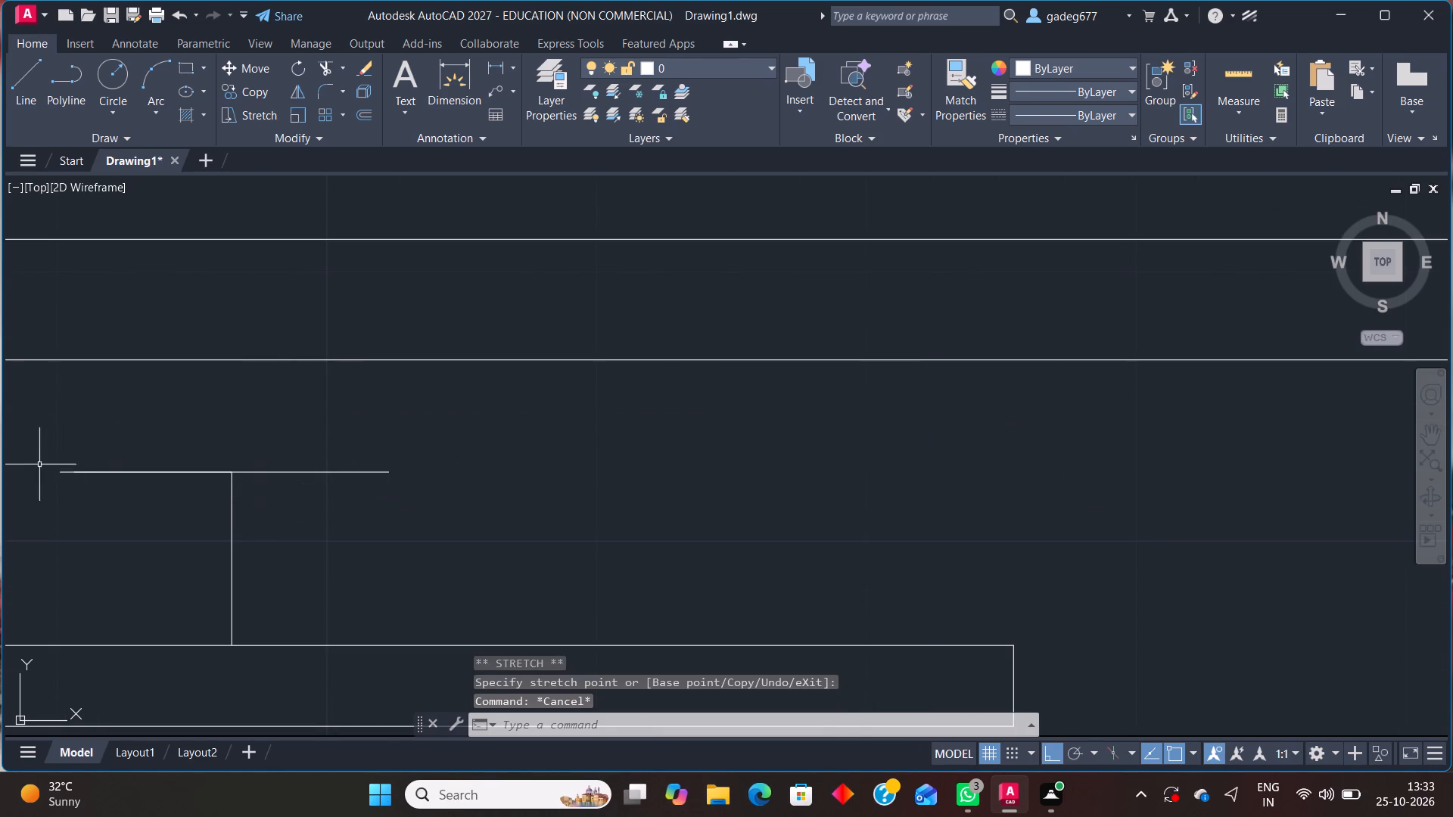
Delete the short overlapping crossbar segment west of the stand's stem.
{"action": "left_click", "coordinate": [73, 460]}
{"action": "left_click", "coordinate": [57, 482]}
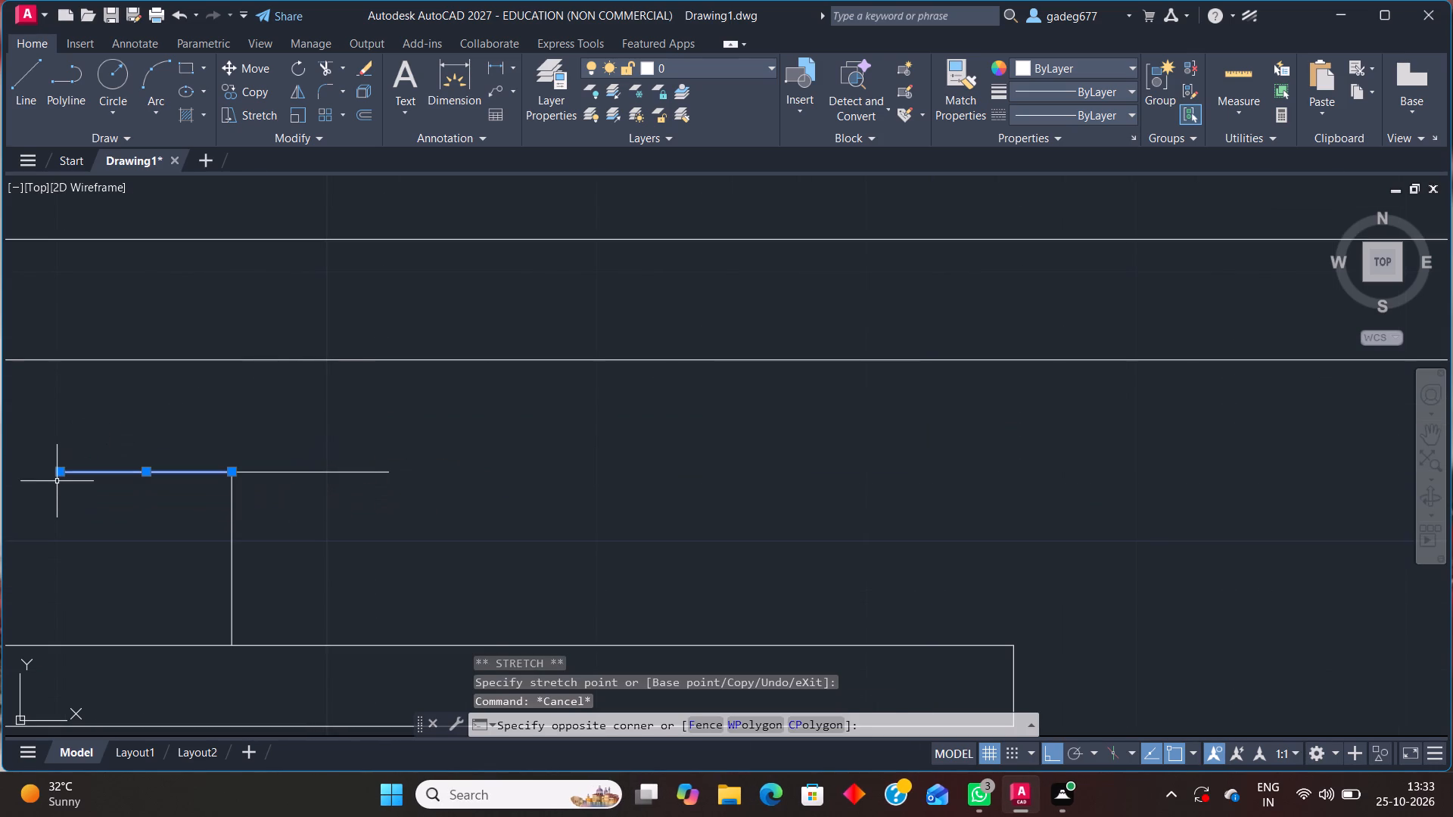
{"action": "key", "text": "Delete"}
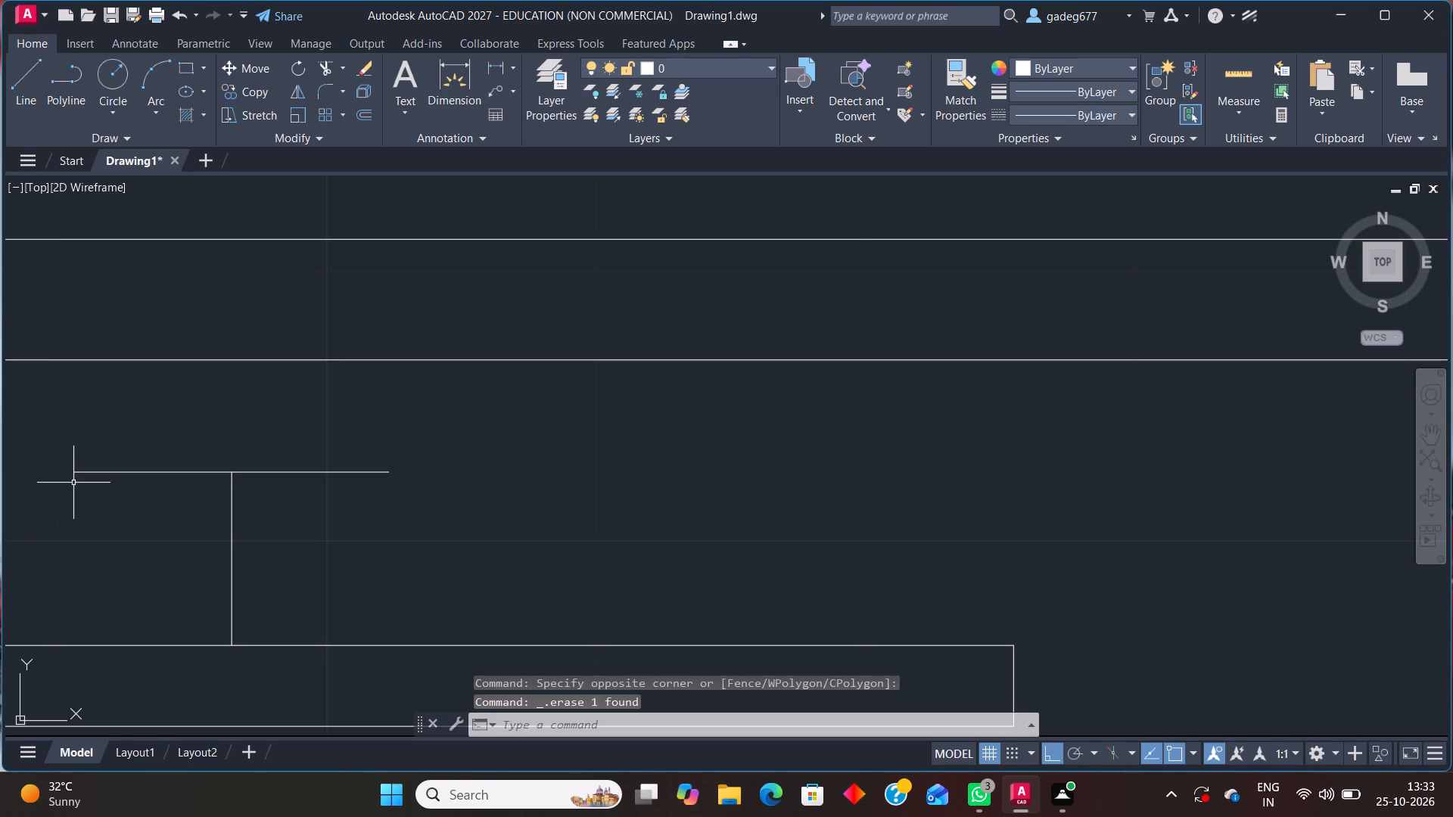
Scale the U-shaped sofa set with its table down slightly about a base point on its southeast curve.
{"action": "scroll", "coordinate": [91, 531], "scroll_direction": "down", "scroll_amount": 3}
{"action": "scroll", "coordinate": [249, 504], "scroll_direction": "down", "scroll_amount": 1}
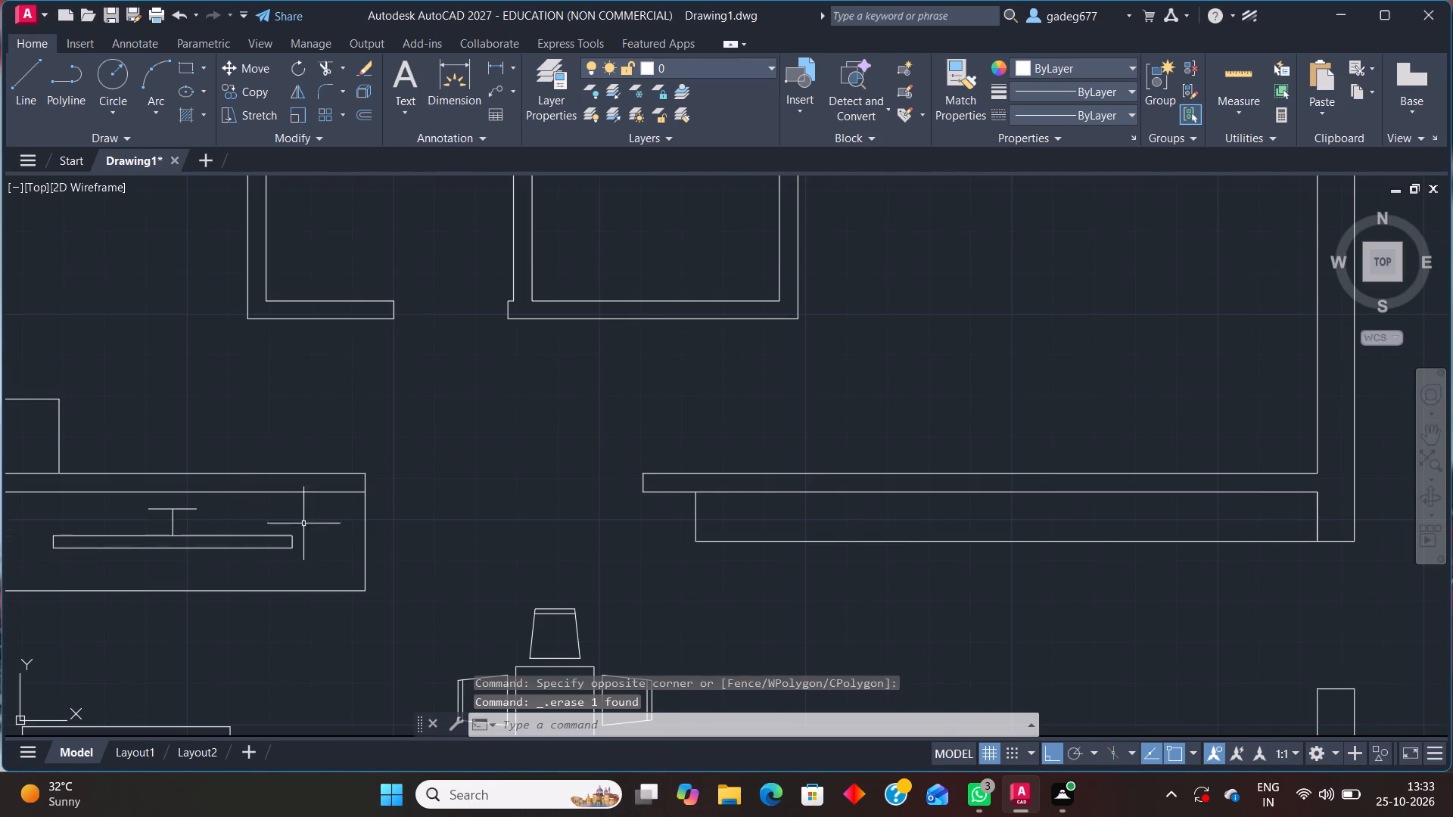
{"action": "scroll", "coordinate": [418, 517], "scroll_direction": "down", "scroll_amount": 1}
{"action": "middle_click_drag", "start_coordinate": [418, 517], "coordinate": [471, 474]}
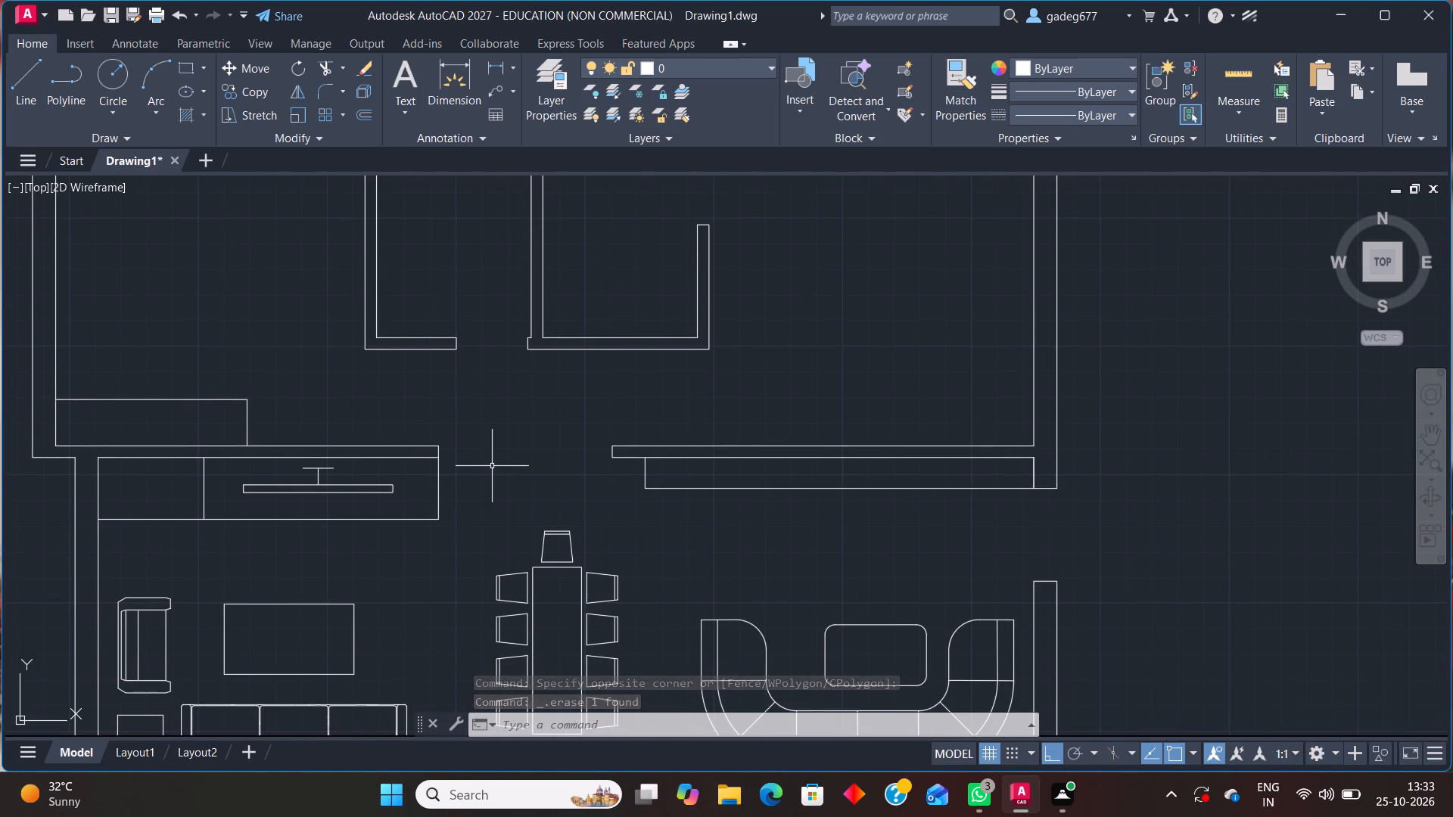
{"action": "scroll", "coordinate": [484, 473], "scroll_direction": "down", "scroll_amount": 1}
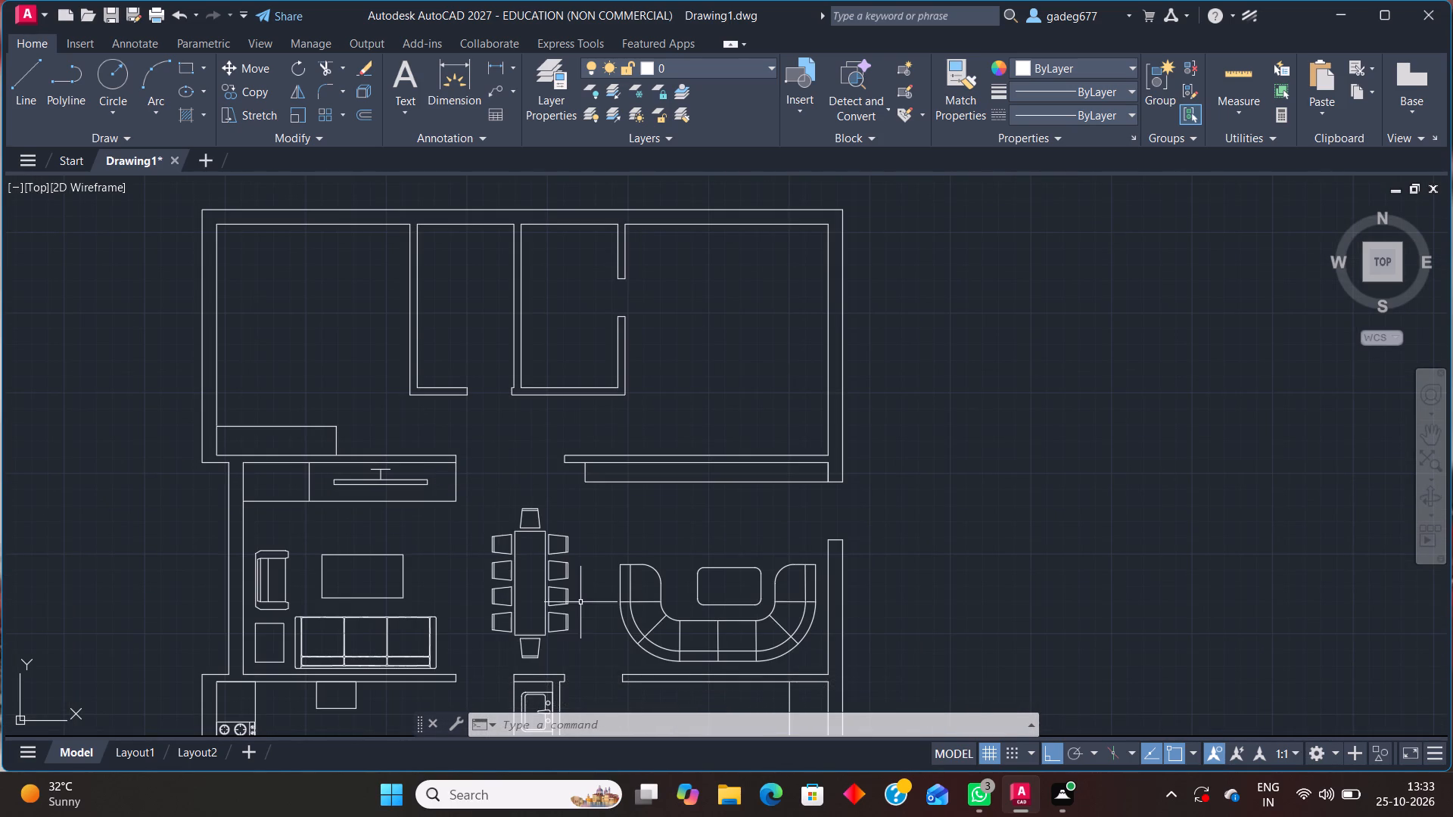
{"action": "left_click", "coordinate": [640, 632]}
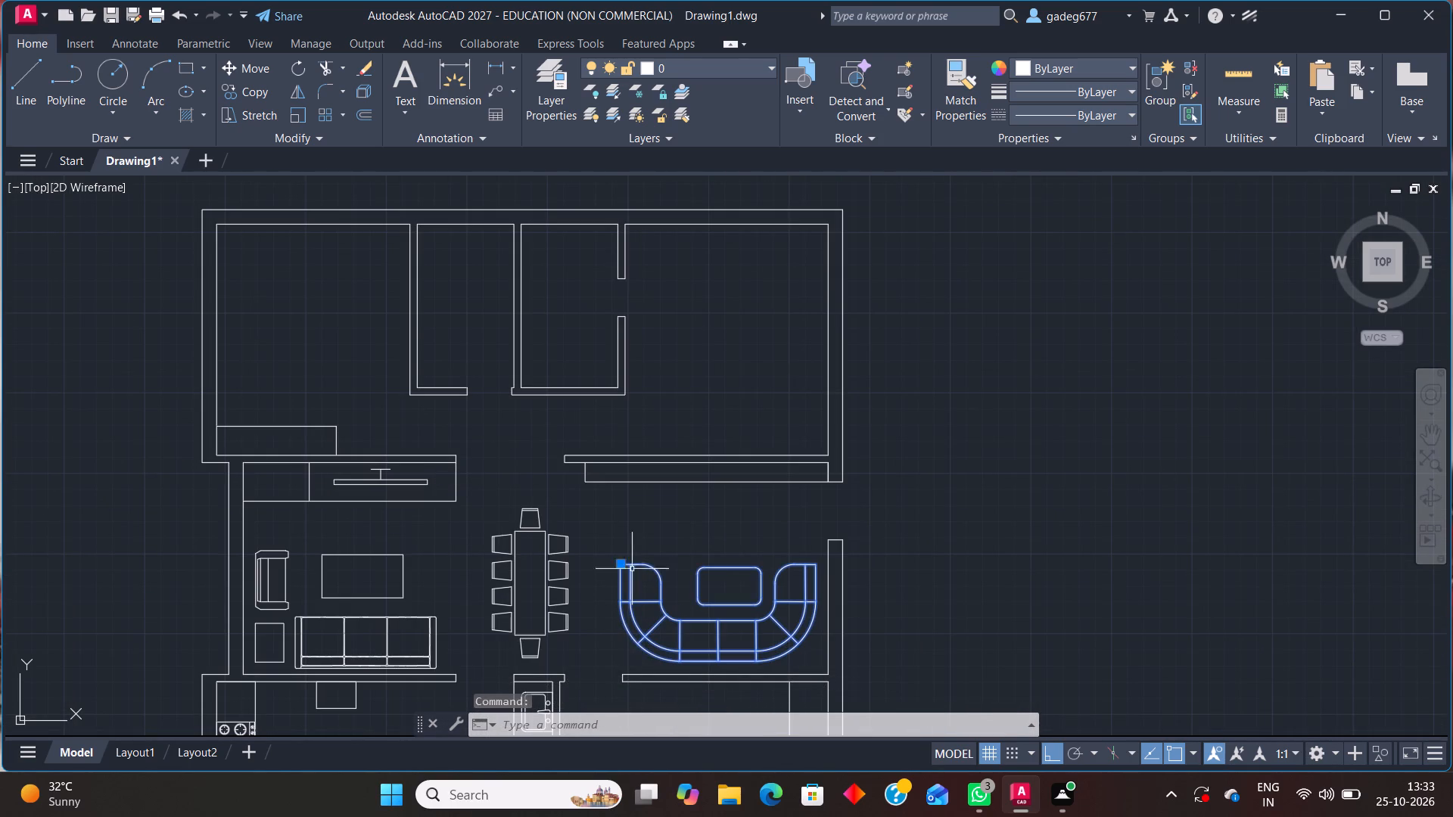
{"action": "type", "text": "sc"}
{"action": "key", "text": "Return"}
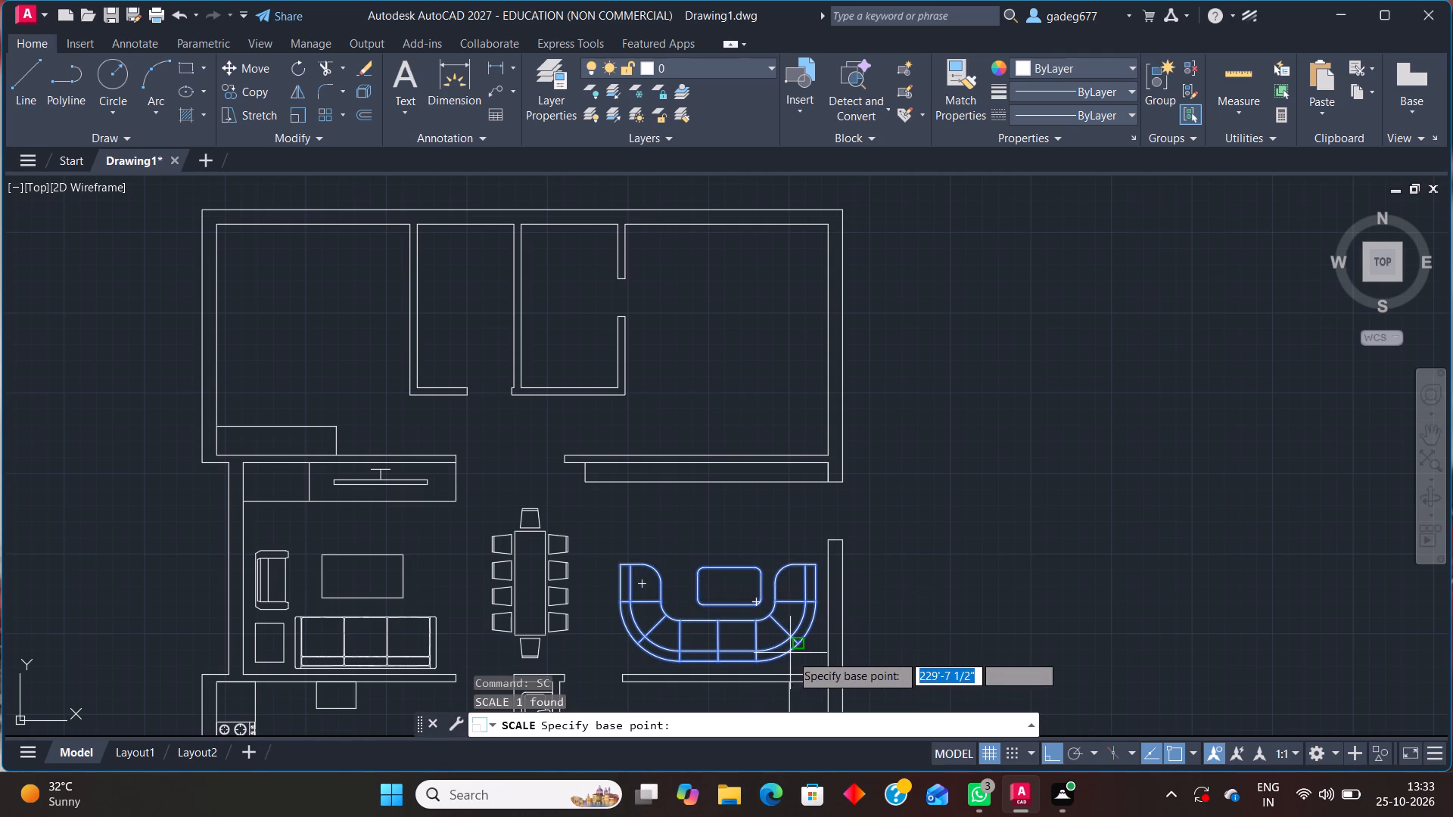
{"action": "left_click", "coordinate": [794, 649]}
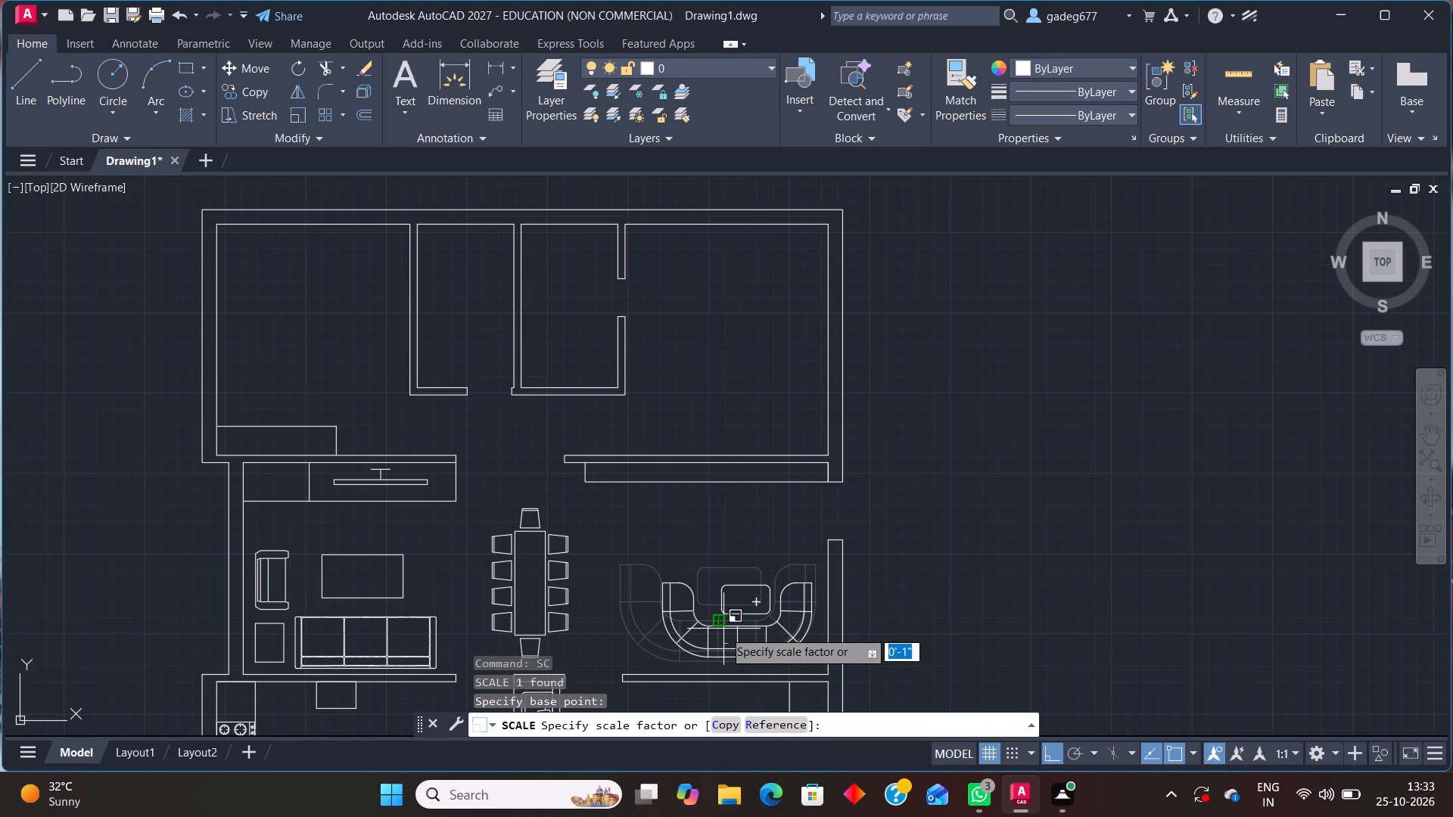
{"action": "left_click", "coordinate": [718, 630]}
Copy the south bedroom's bed with nightstands into the northeast and northwest bedrooms, using its headboard side as base point.
{"action": "scroll", "coordinate": [792, 592], "scroll_direction": "down", "scroll_amount": 1}
{"action": "scroll", "coordinate": [770, 595], "scroll_direction": "up", "scroll_amount": 1}
{"action": "middle_click_drag", "start_coordinate": [769, 594], "coordinate": [695, 415]}
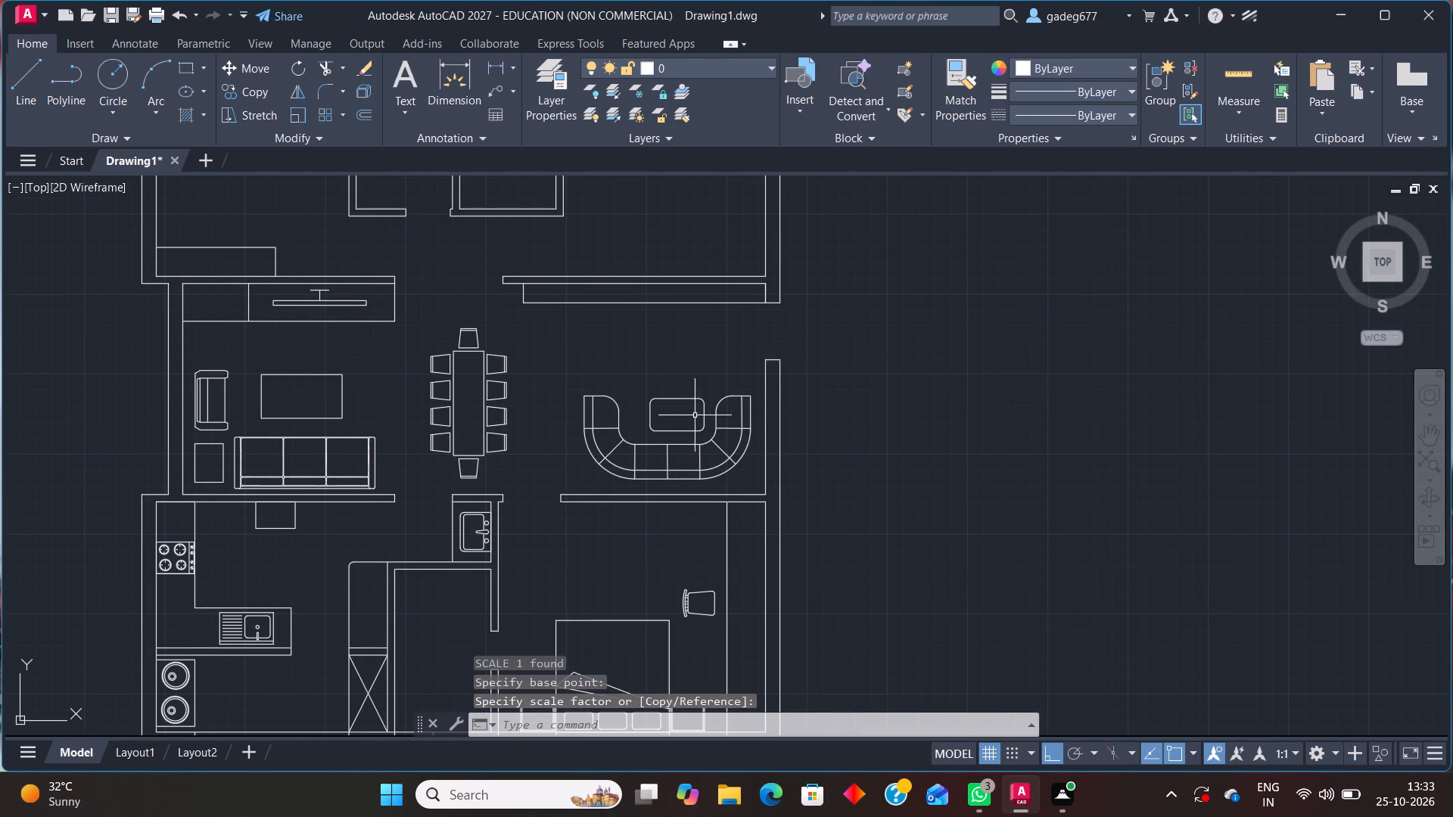
{"action": "middle_click_drag", "start_coordinate": [630, 540], "coordinate": [717, 555]}
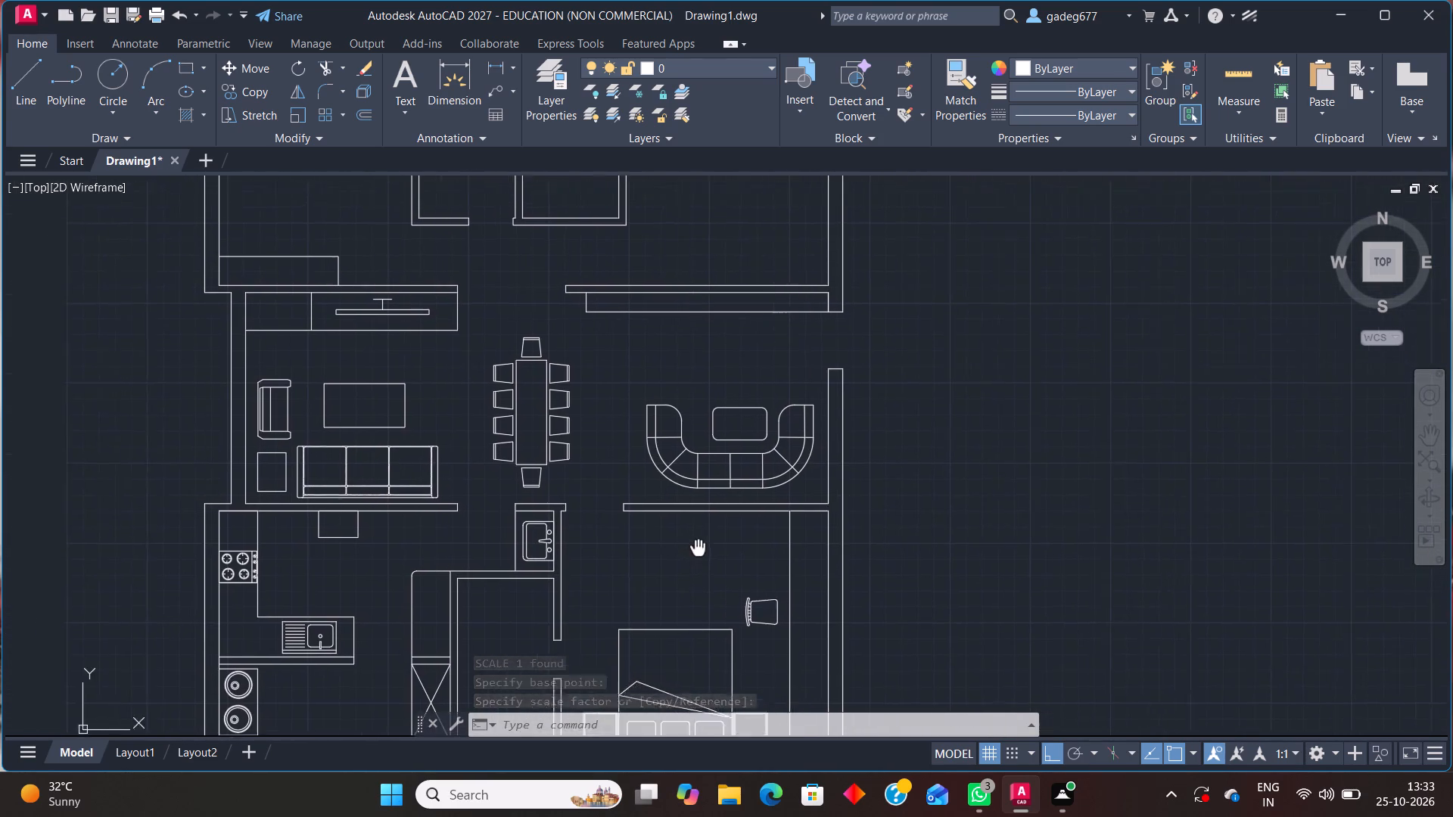
{"action": "middle_click_drag", "start_coordinate": [717, 555], "coordinate": [835, 601]}
{"action": "middle_click_drag", "start_coordinate": [750, 538], "coordinate": [857, 697]}
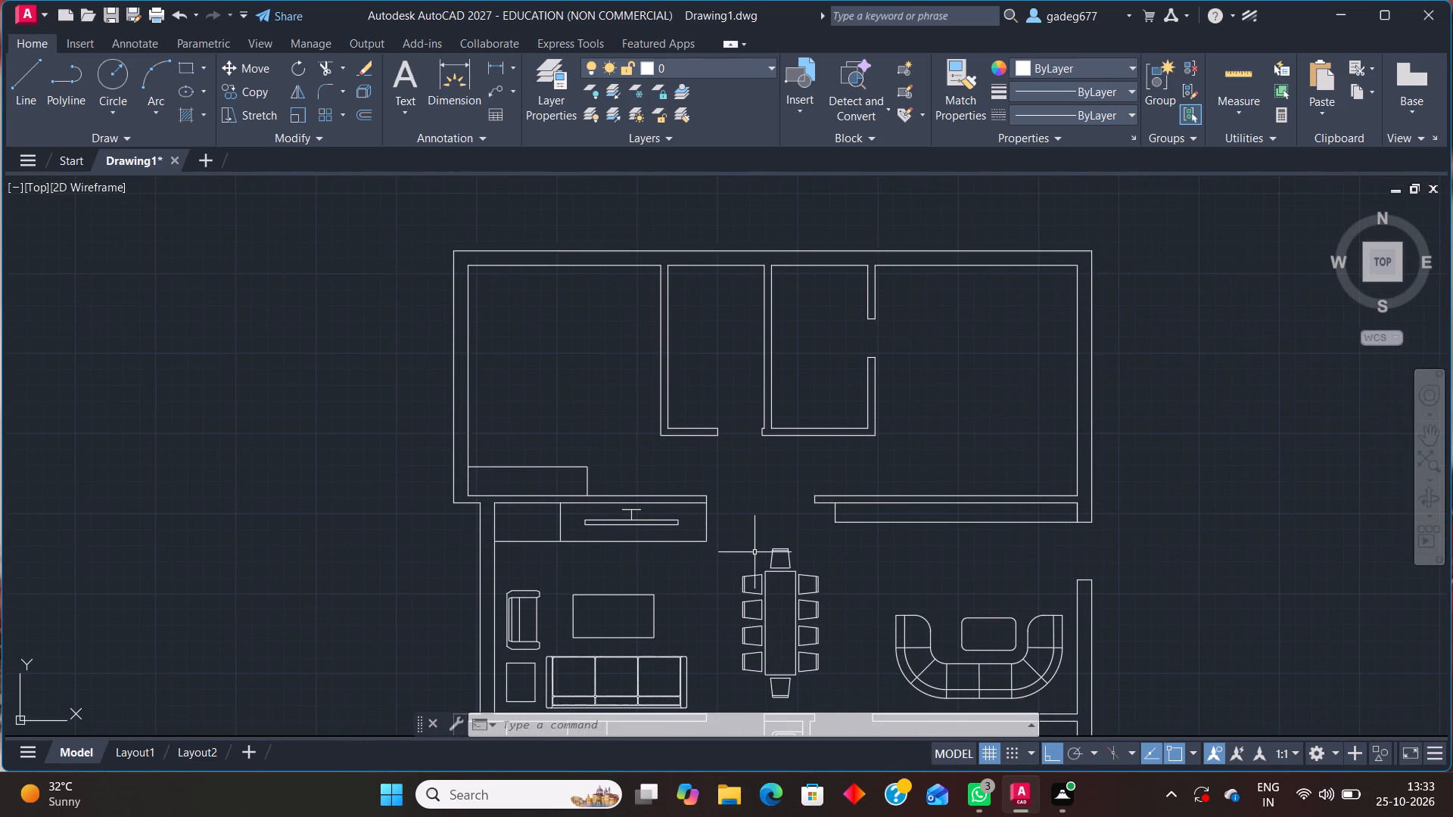
{"action": "middle_click_drag", "start_coordinate": [733, 511], "coordinate": [793, 582]}
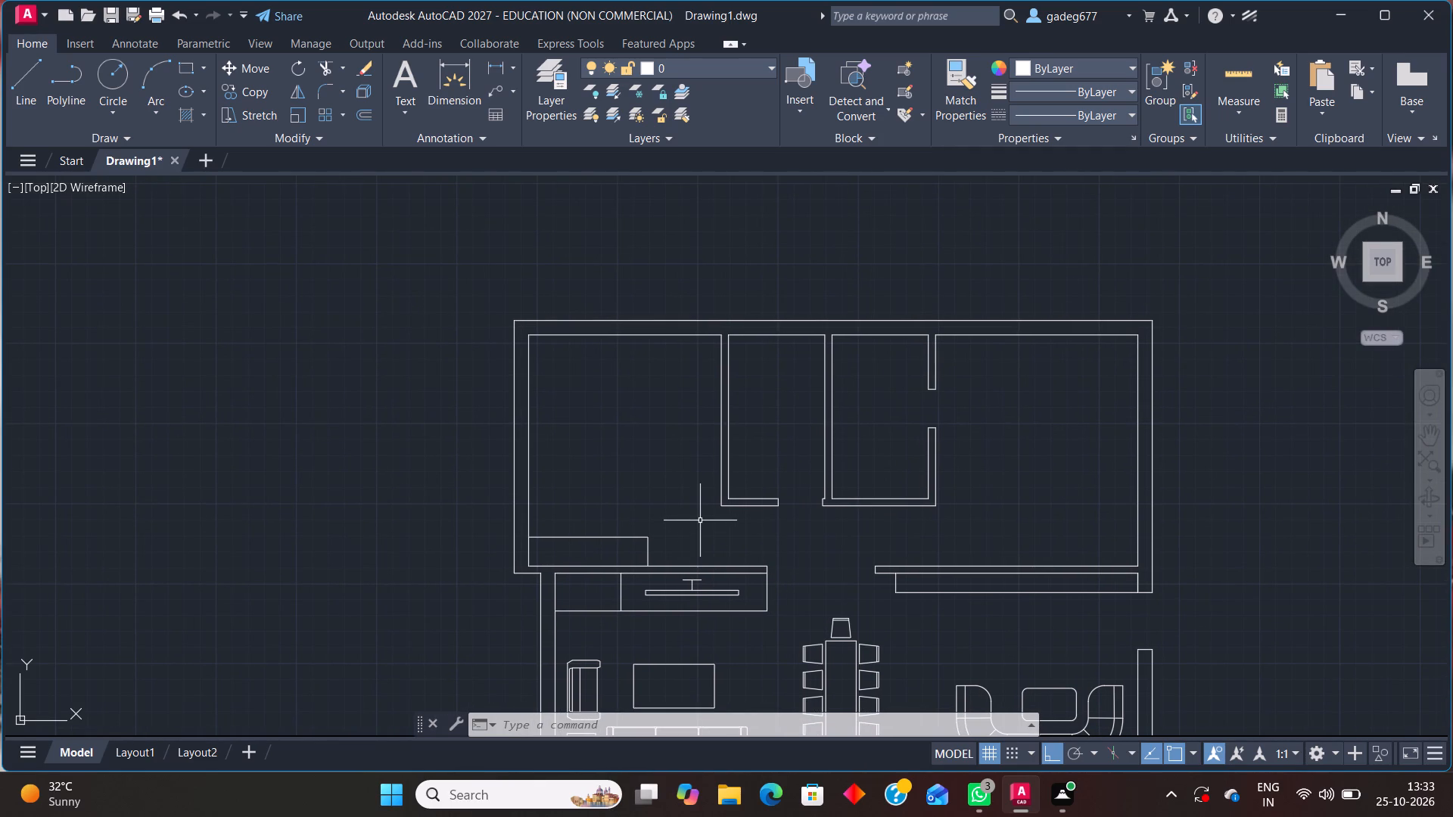
{"action": "scroll", "coordinate": [706, 500], "scroll_direction": "down", "scroll_amount": 1}
{"action": "middle_click_drag", "start_coordinate": [706, 499], "coordinate": [467, 196]}
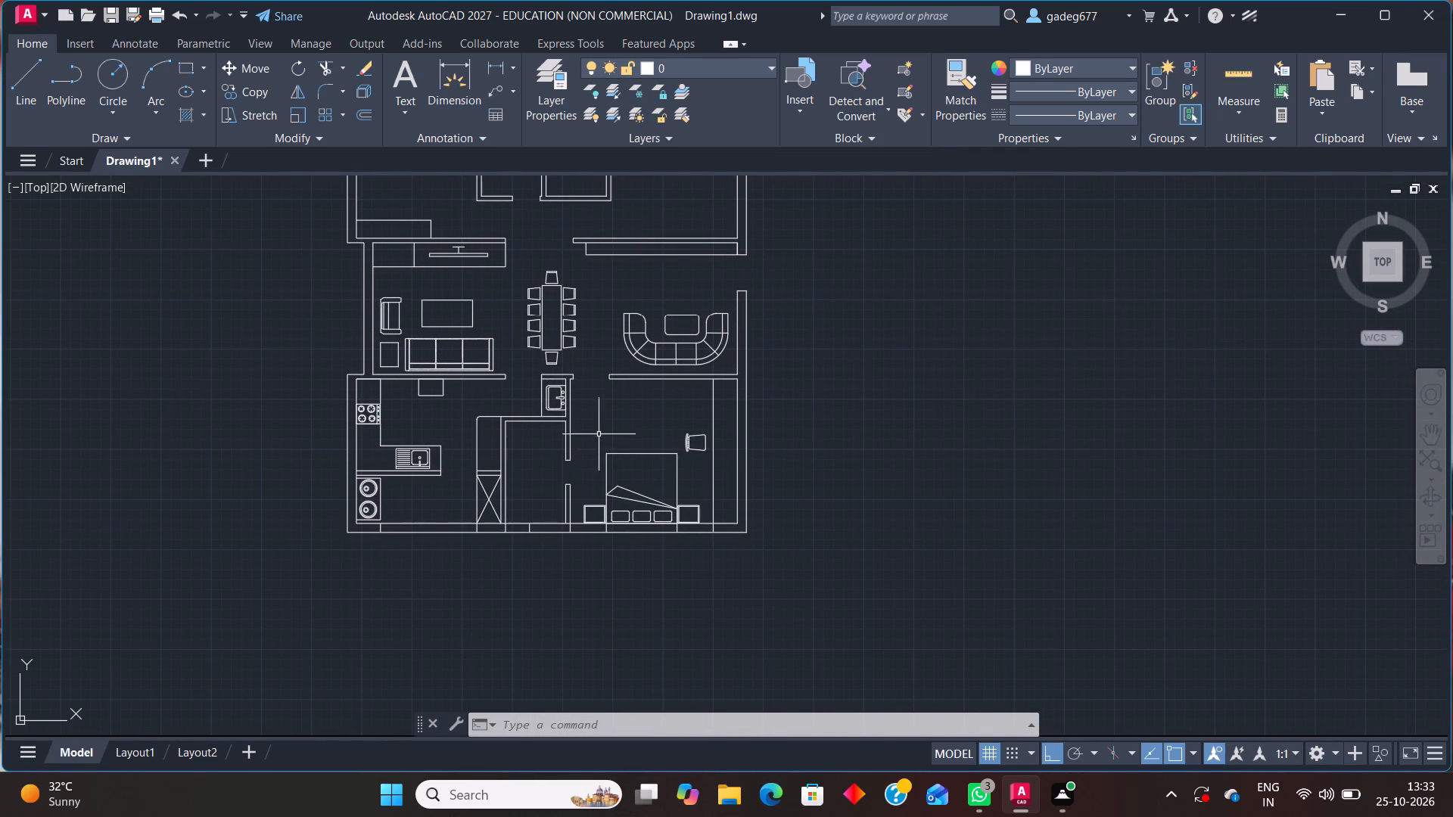
{"action": "left_click", "coordinate": [608, 452]}
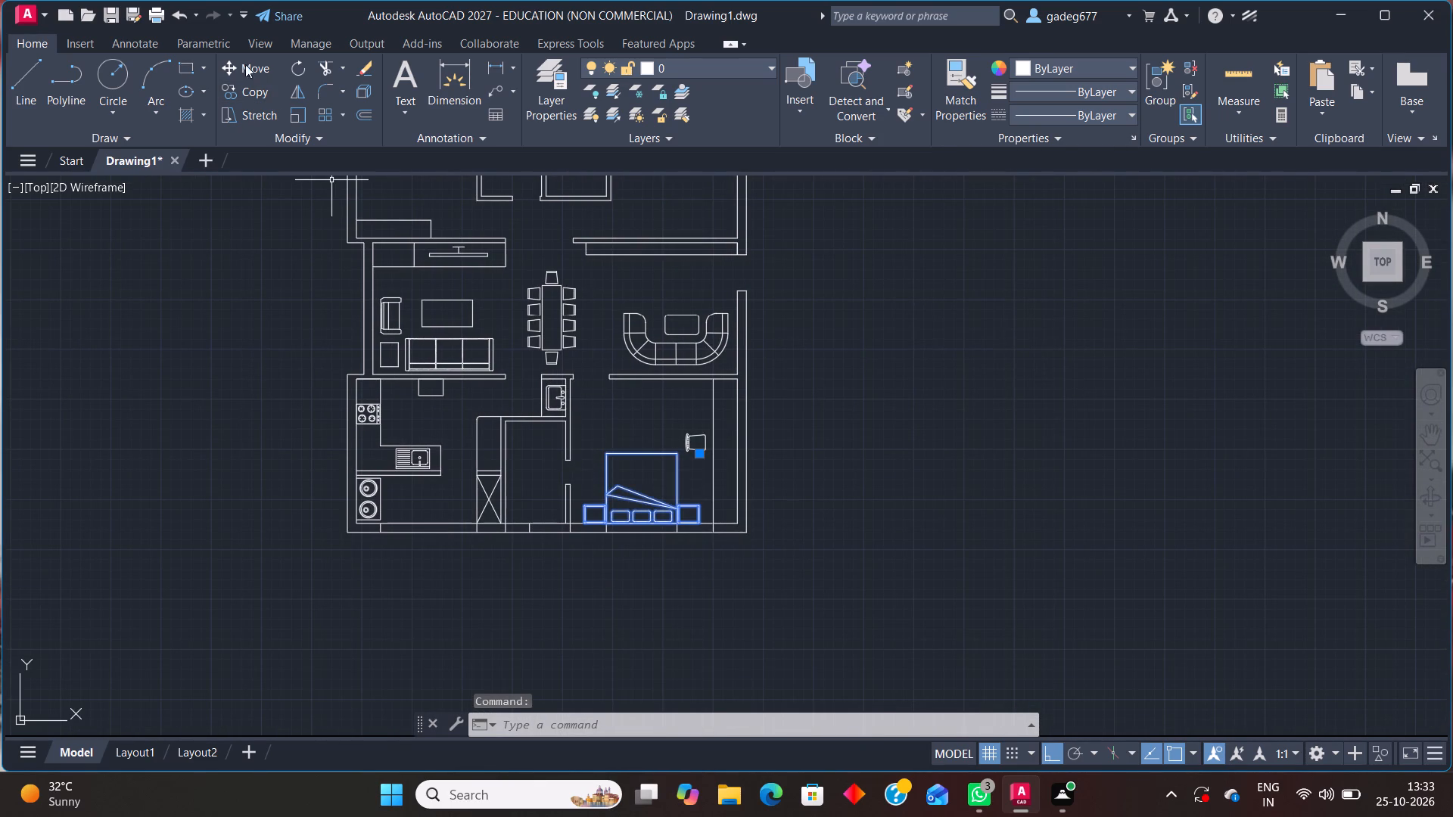
{"action": "left_click", "coordinate": [230, 84]}
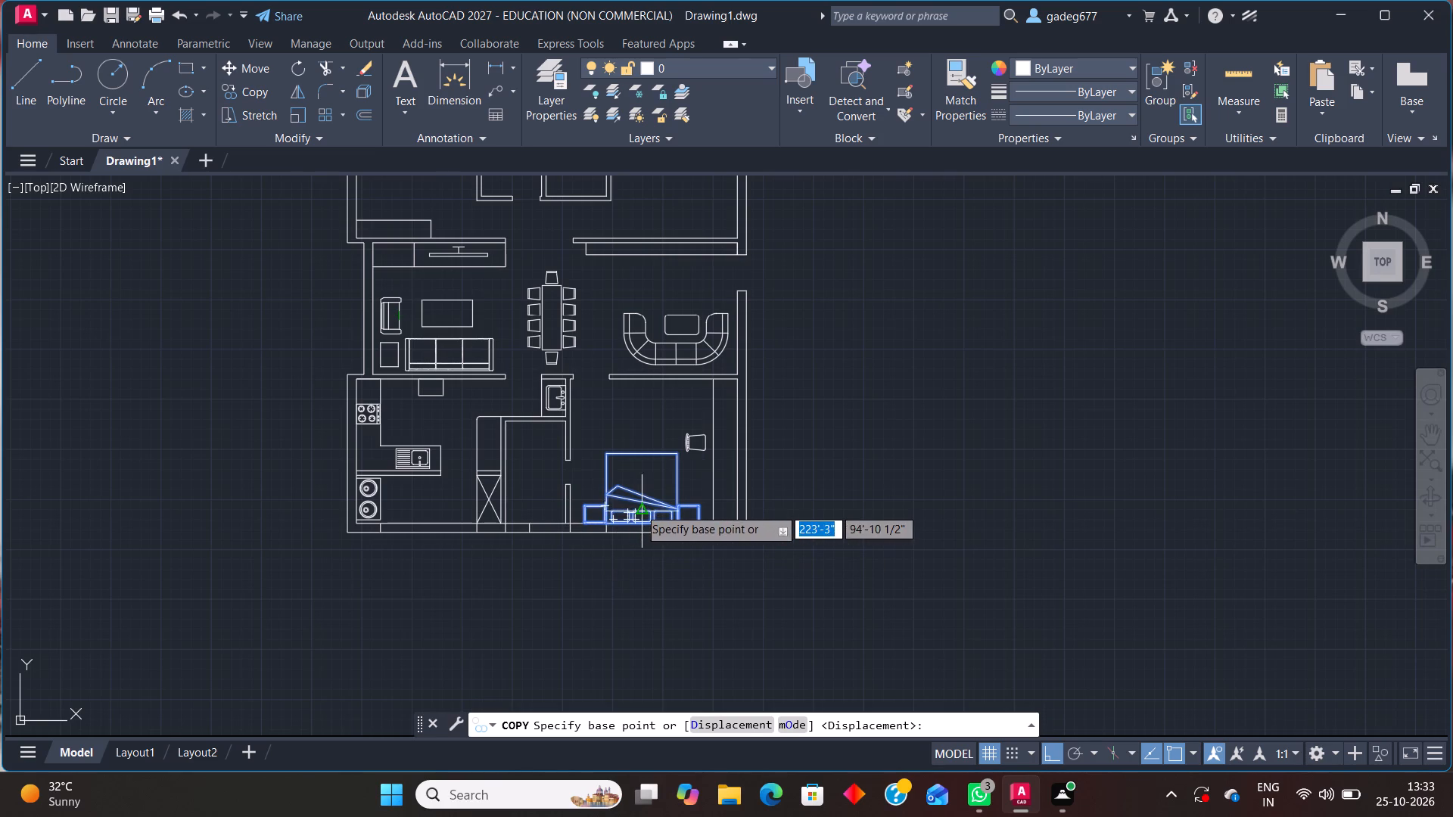
{"action": "left_click", "coordinate": [639, 508]}
{"action": "scroll", "coordinate": [525, 534], "scroll_direction": "down", "scroll_amount": 2}
{"action": "scroll", "coordinate": [469, 398], "scroll_direction": "up", "scroll_amount": 2}
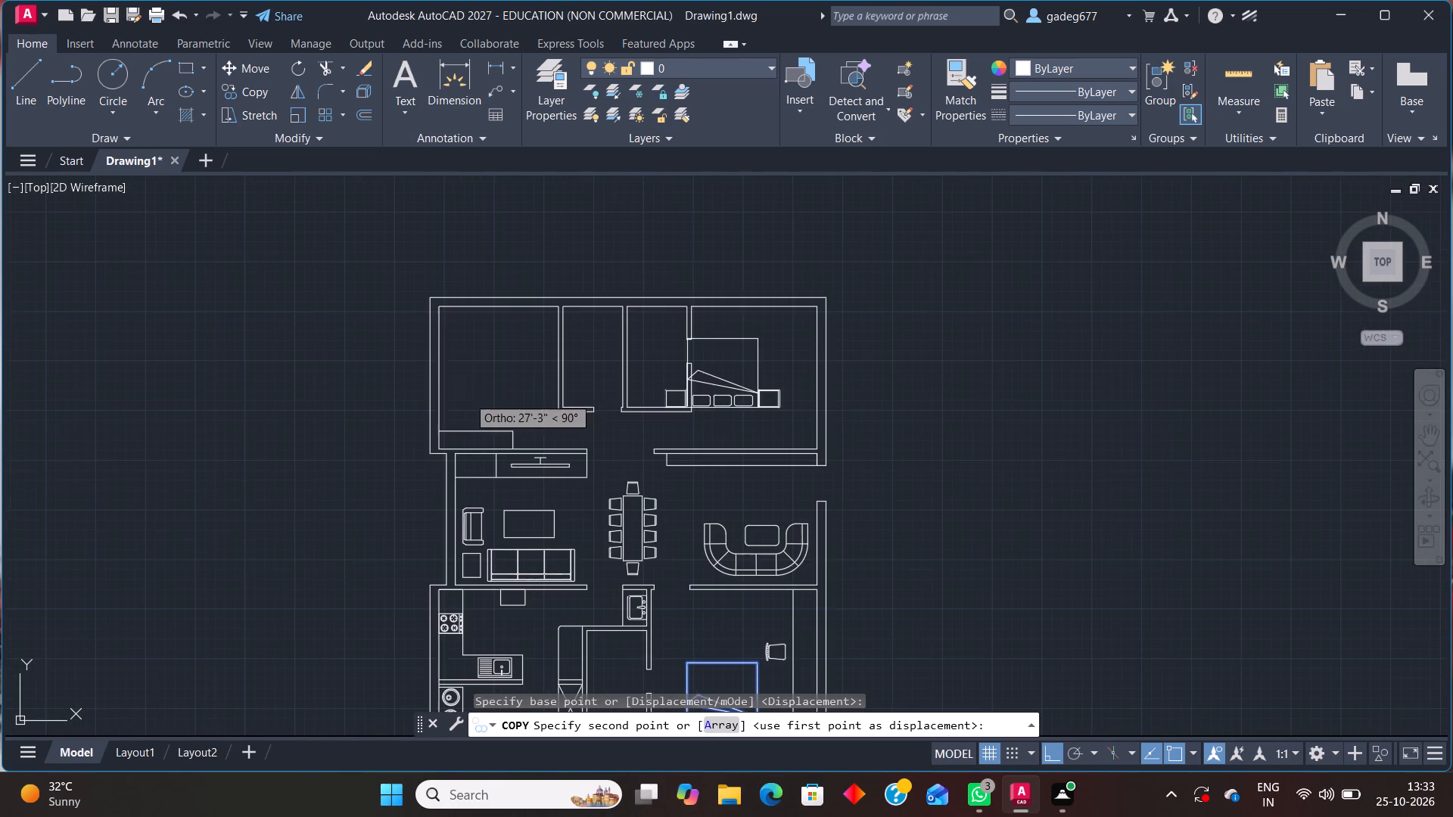
{"action": "left_click", "coordinate": [1056, 756]}
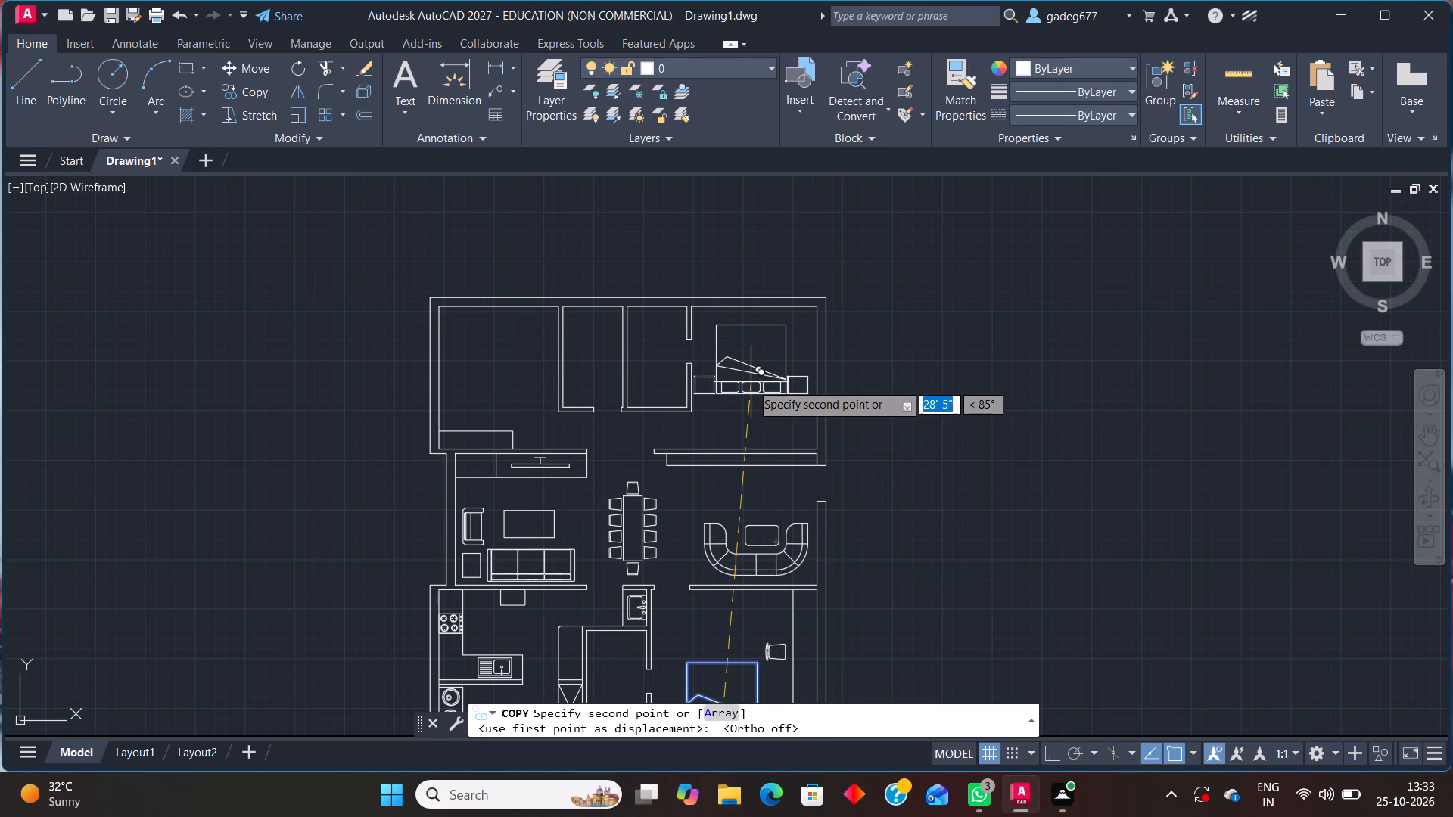
{"action": "left_click", "coordinate": [751, 383]}
{"action": "left_click", "coordinate": [499, 388]}
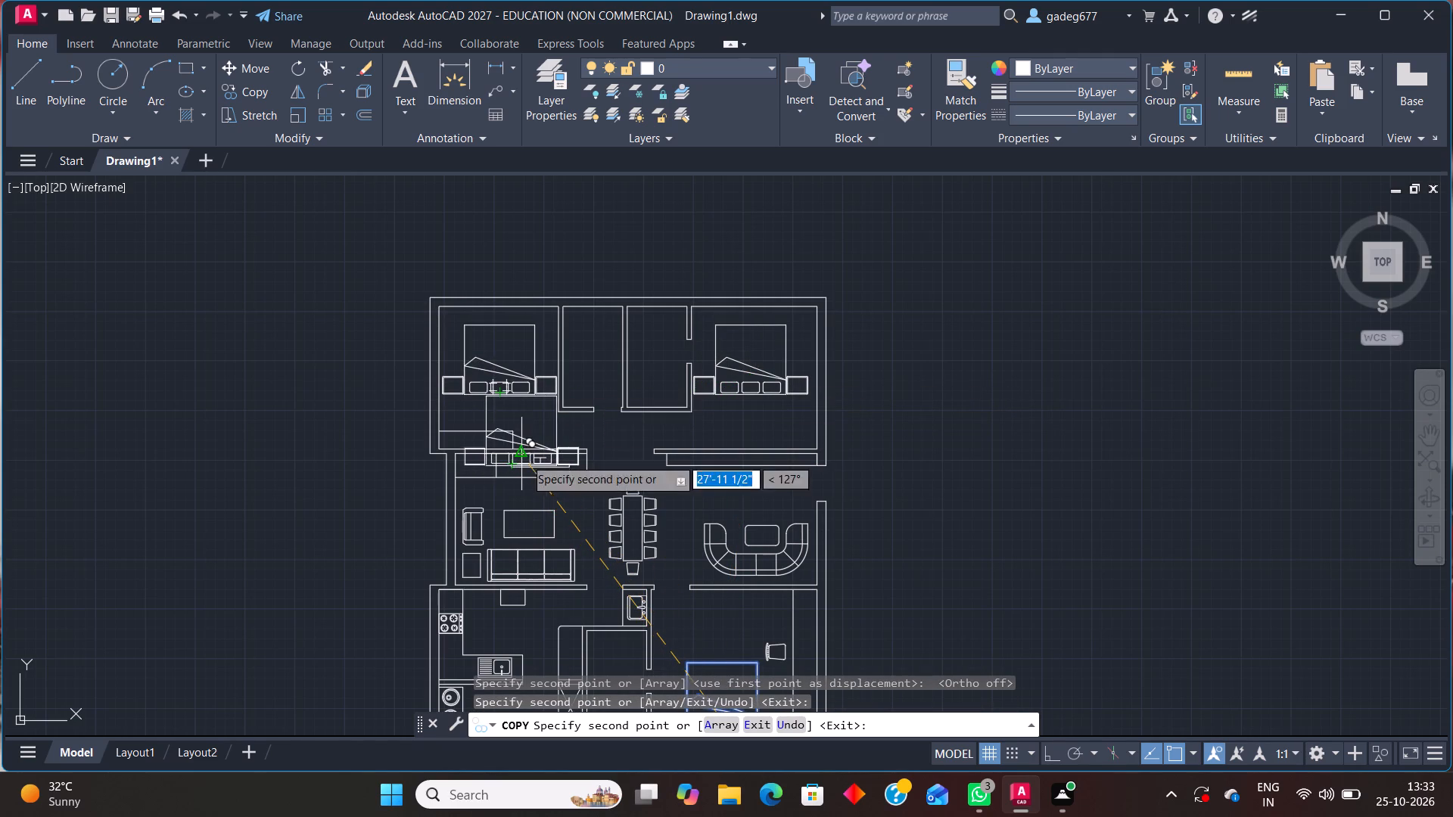
{"action": "key", "text": "Escape"}
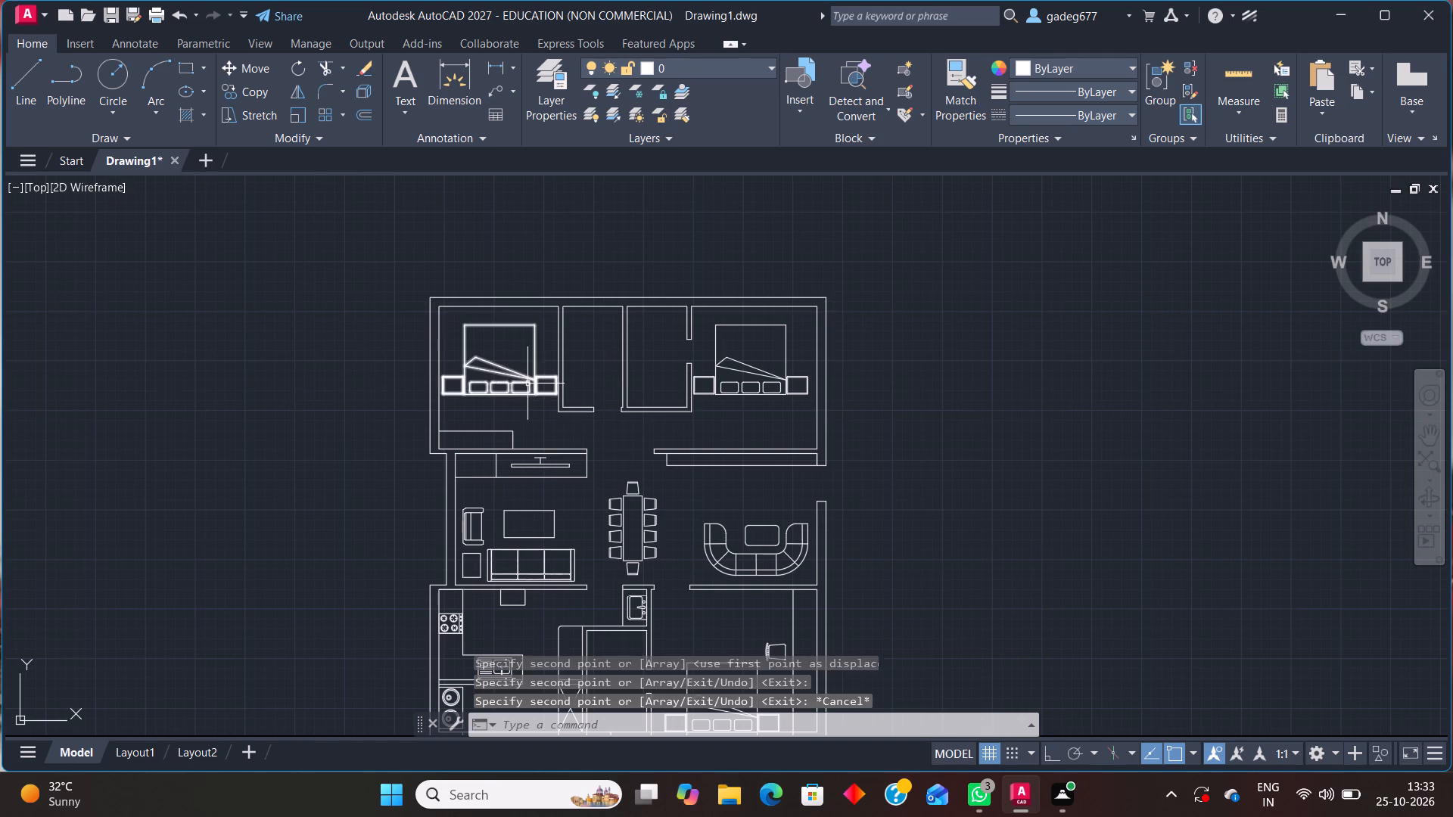
Rotate the northwest bedroom's bed a quarter turn clockwise about the middle of its headboard edge, so the headboard faces west.
{"action": "left_click", "coordinate": [527, 384]}
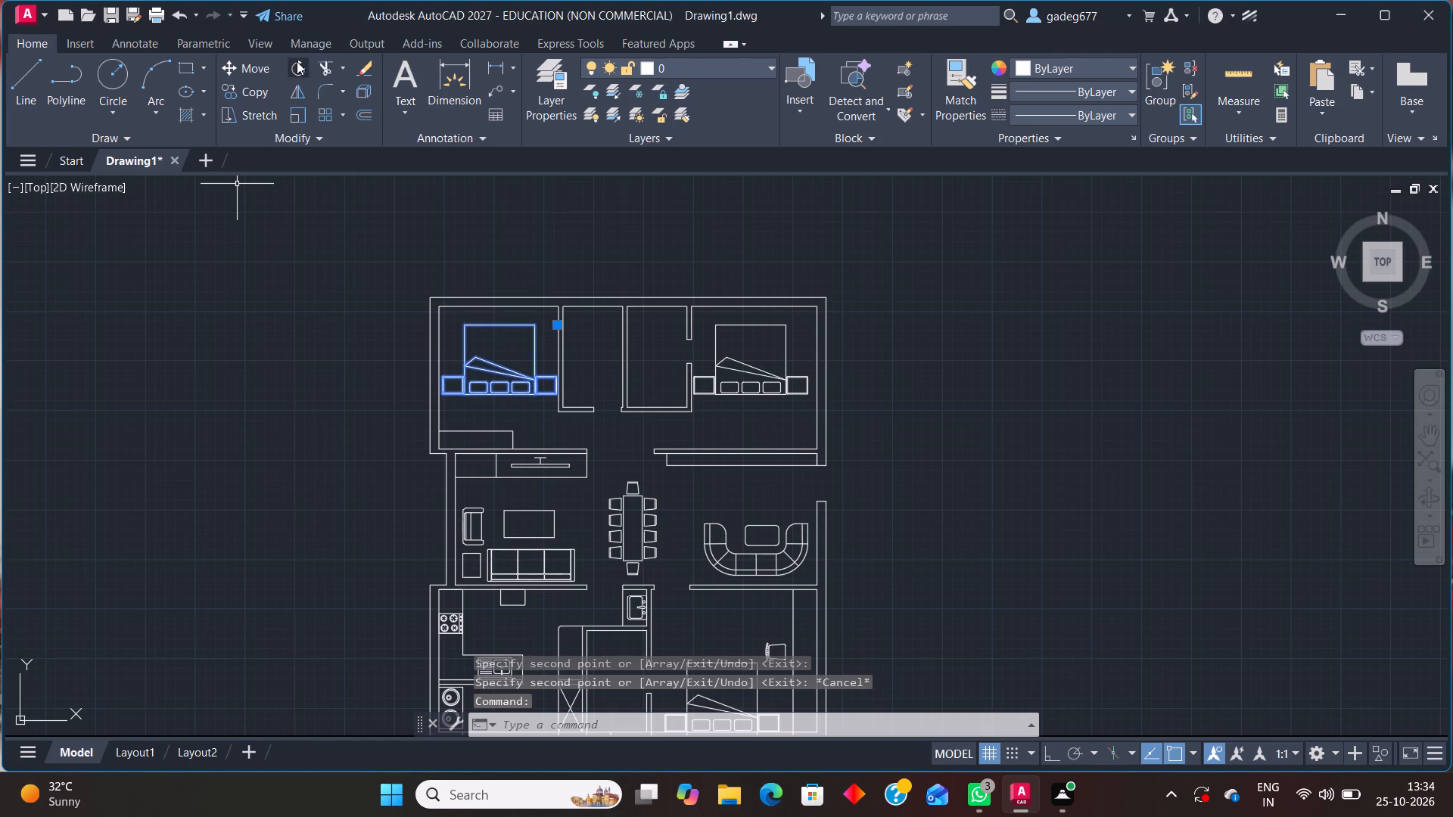
{"action": "left_click", "coordinate": [297, 61]}
{"action": "left_click", "coordinate": [500, 396]}
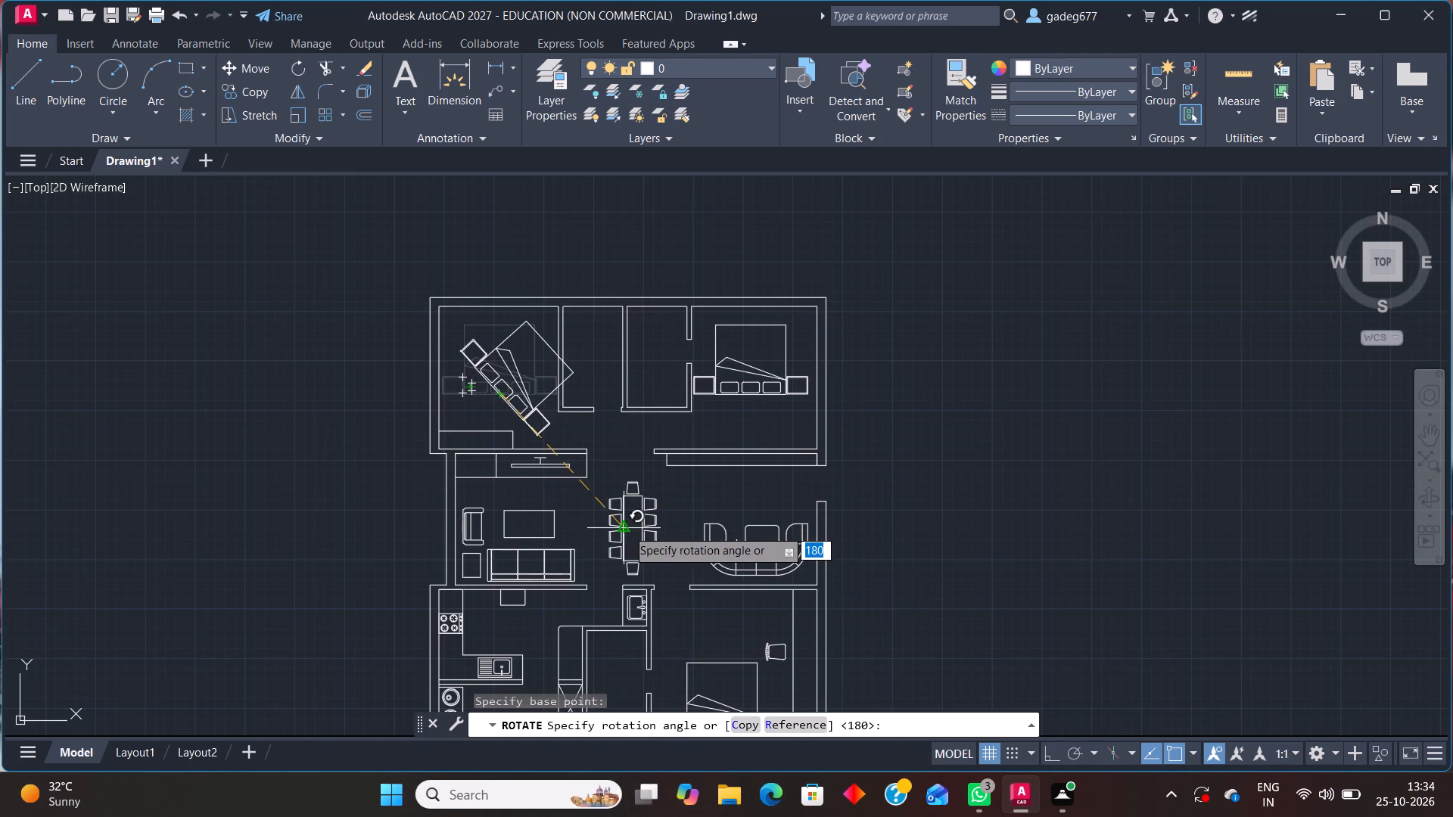
{"action": "key", "text": "F8"}
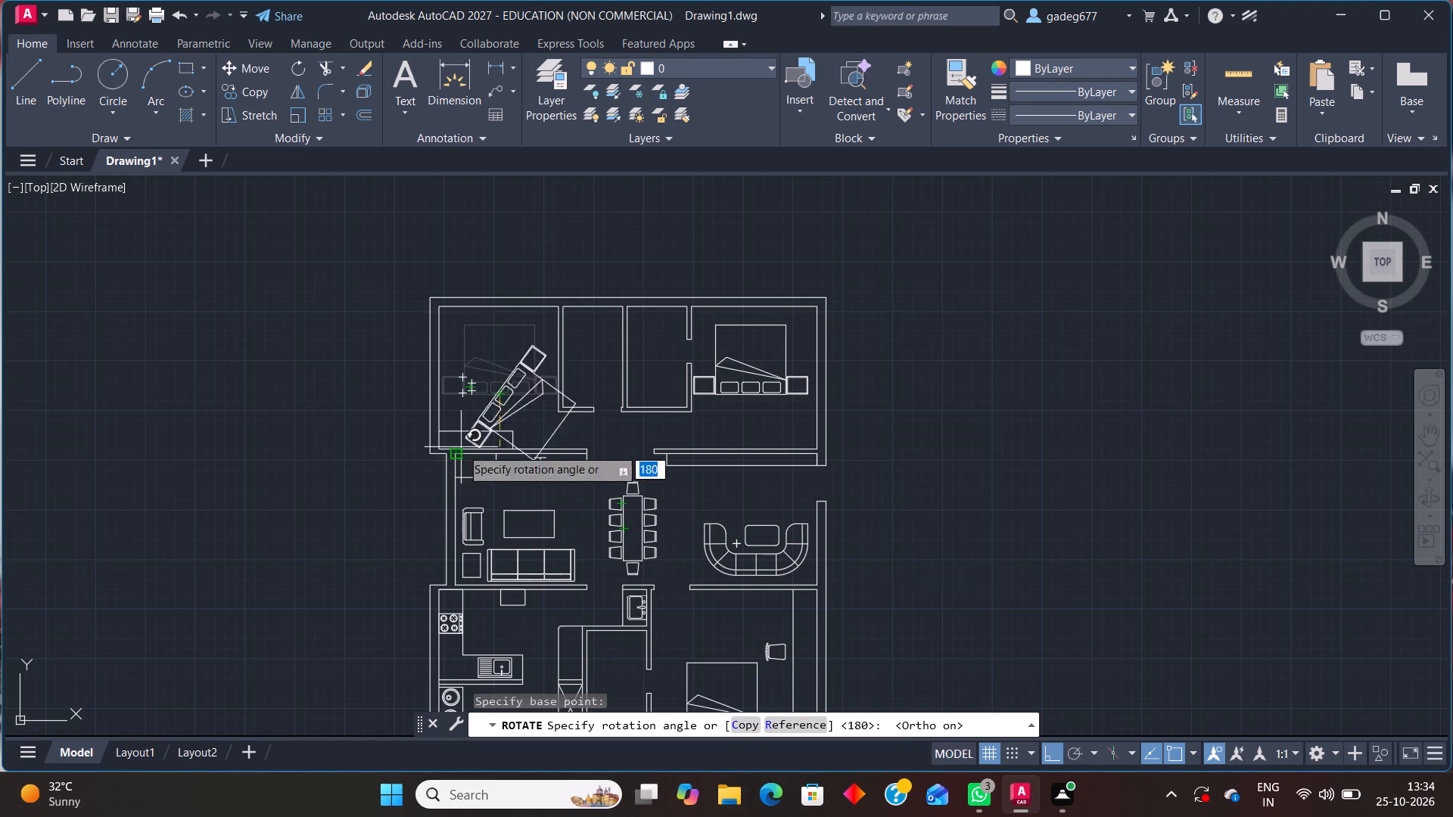
{"action": "left_click", "coordinate": [489, 499]}
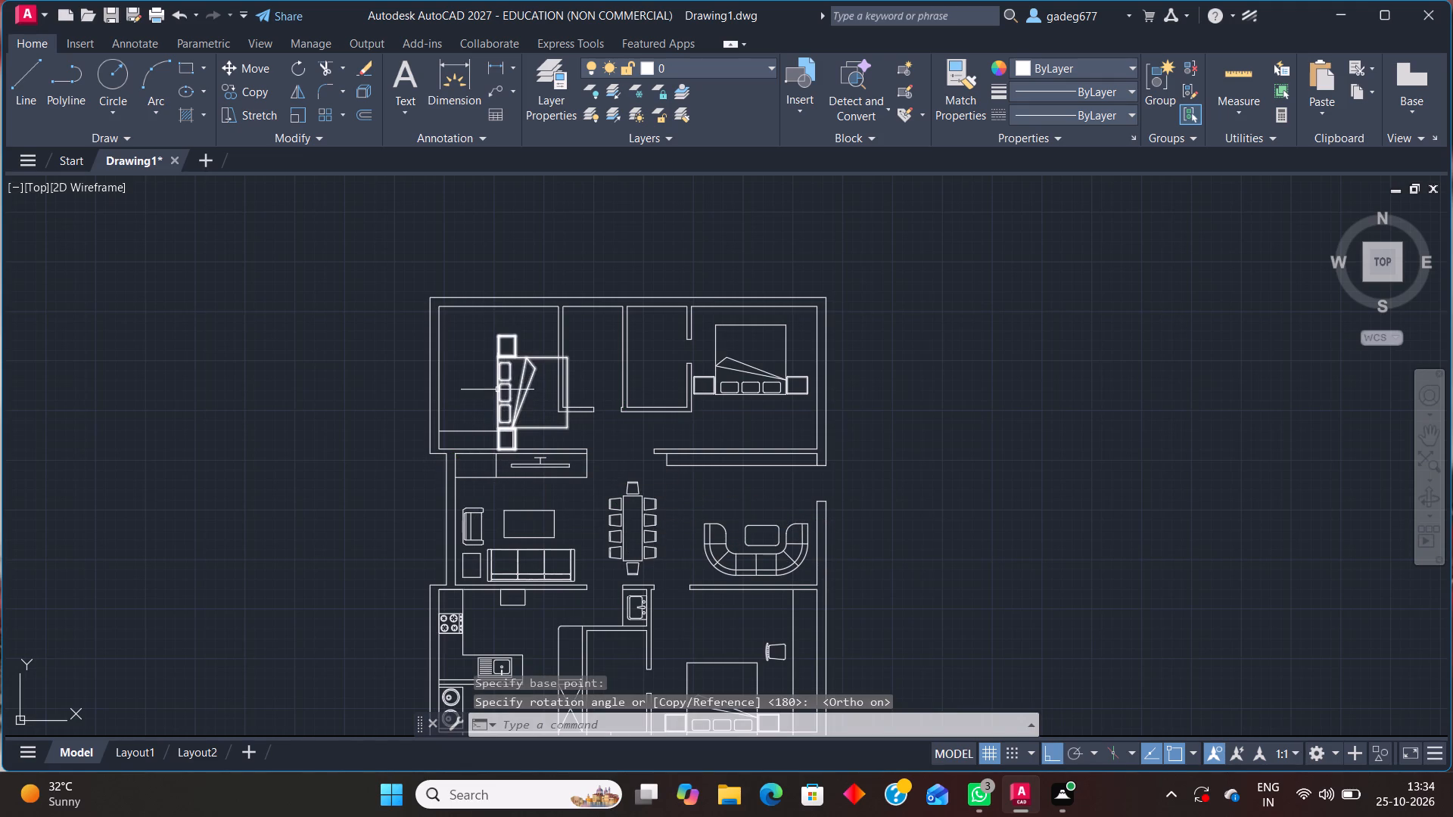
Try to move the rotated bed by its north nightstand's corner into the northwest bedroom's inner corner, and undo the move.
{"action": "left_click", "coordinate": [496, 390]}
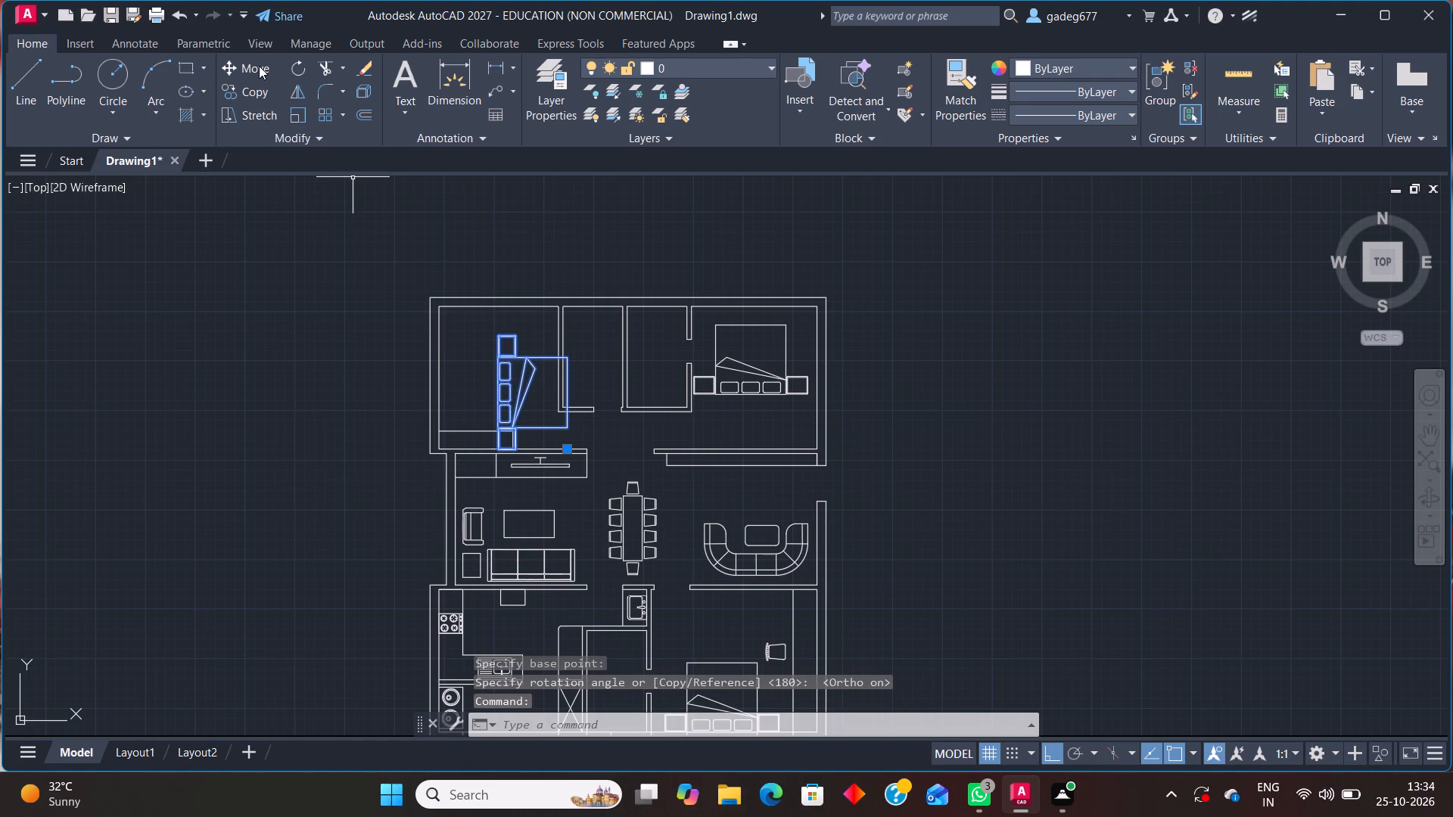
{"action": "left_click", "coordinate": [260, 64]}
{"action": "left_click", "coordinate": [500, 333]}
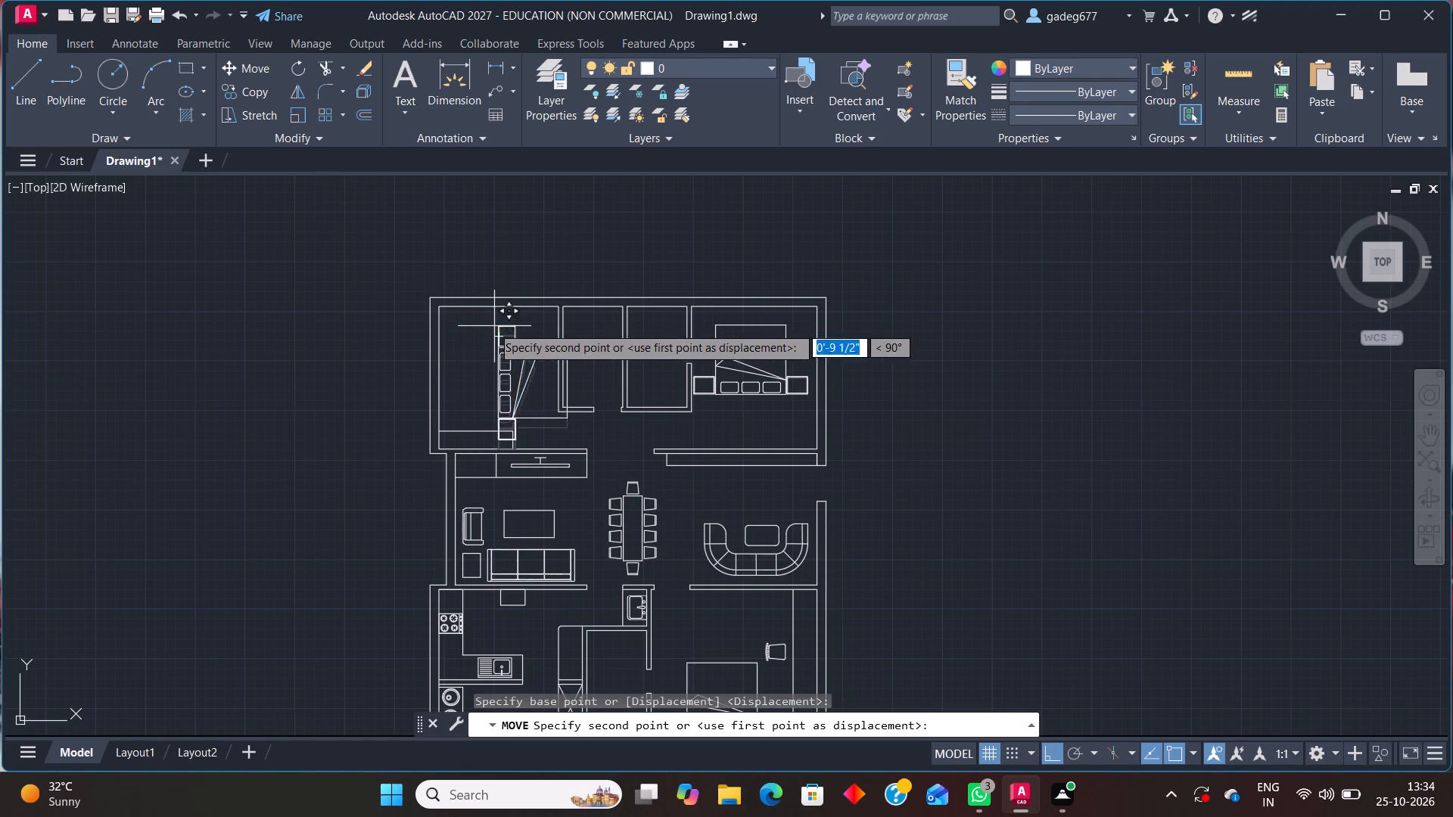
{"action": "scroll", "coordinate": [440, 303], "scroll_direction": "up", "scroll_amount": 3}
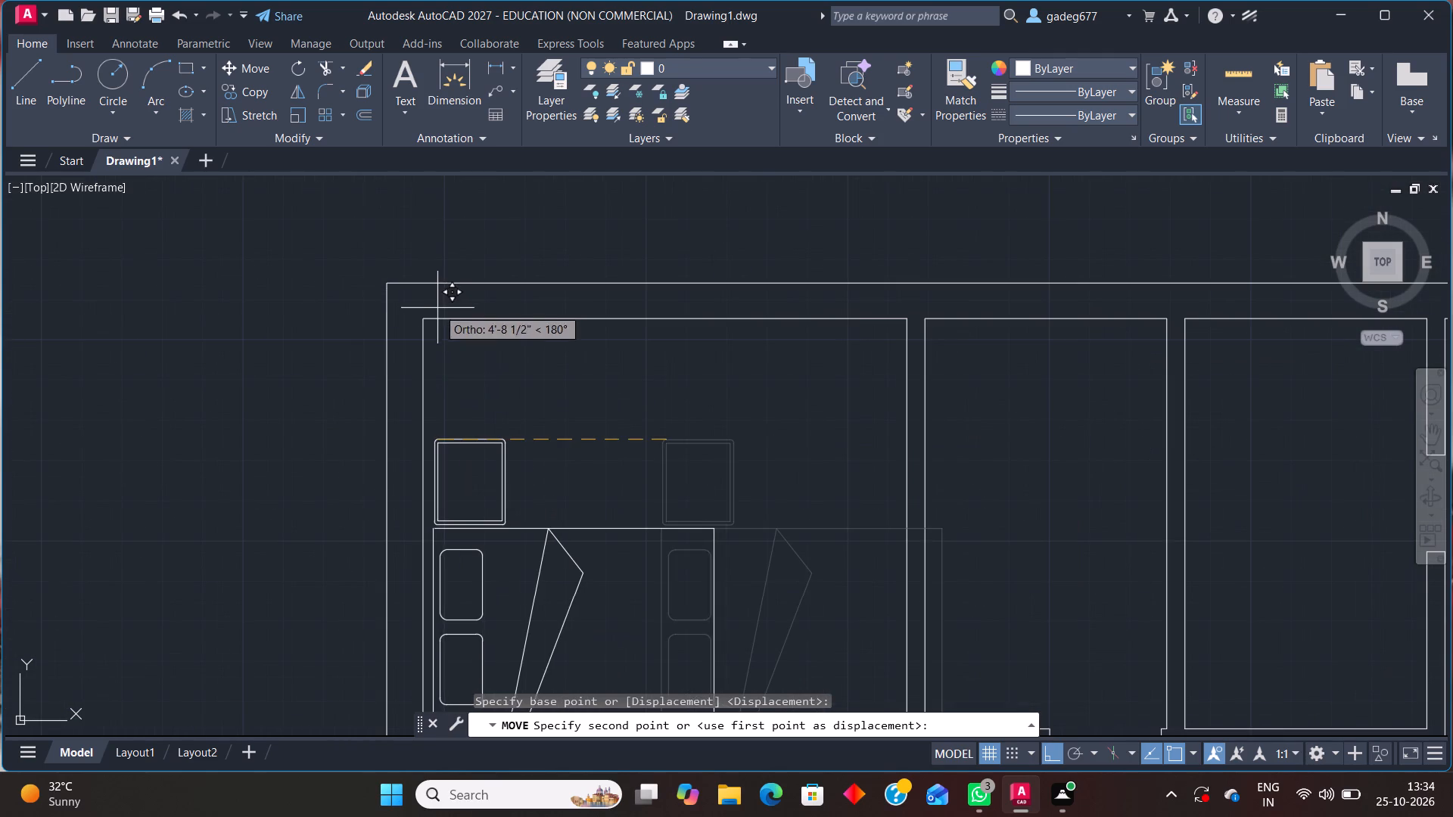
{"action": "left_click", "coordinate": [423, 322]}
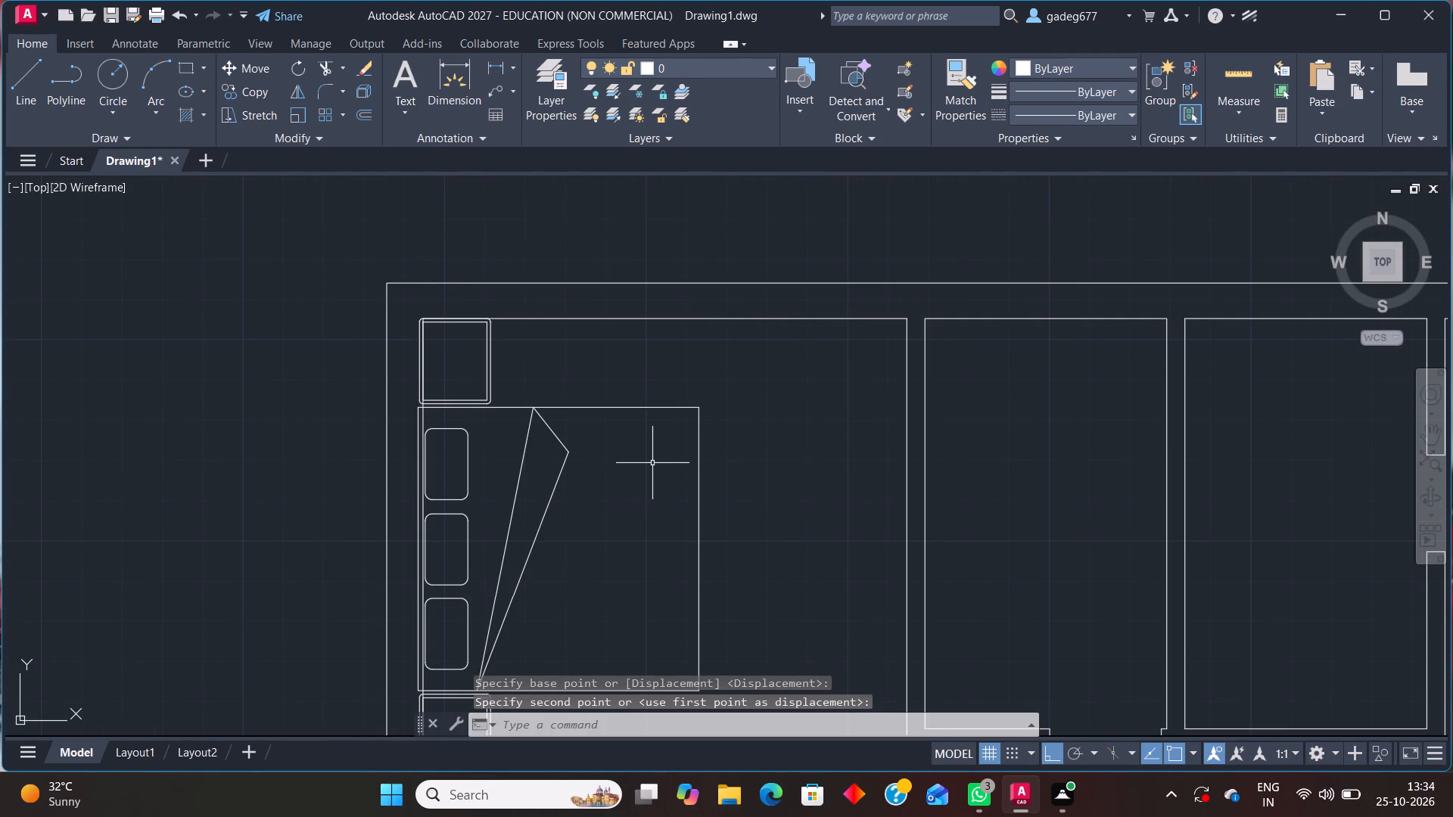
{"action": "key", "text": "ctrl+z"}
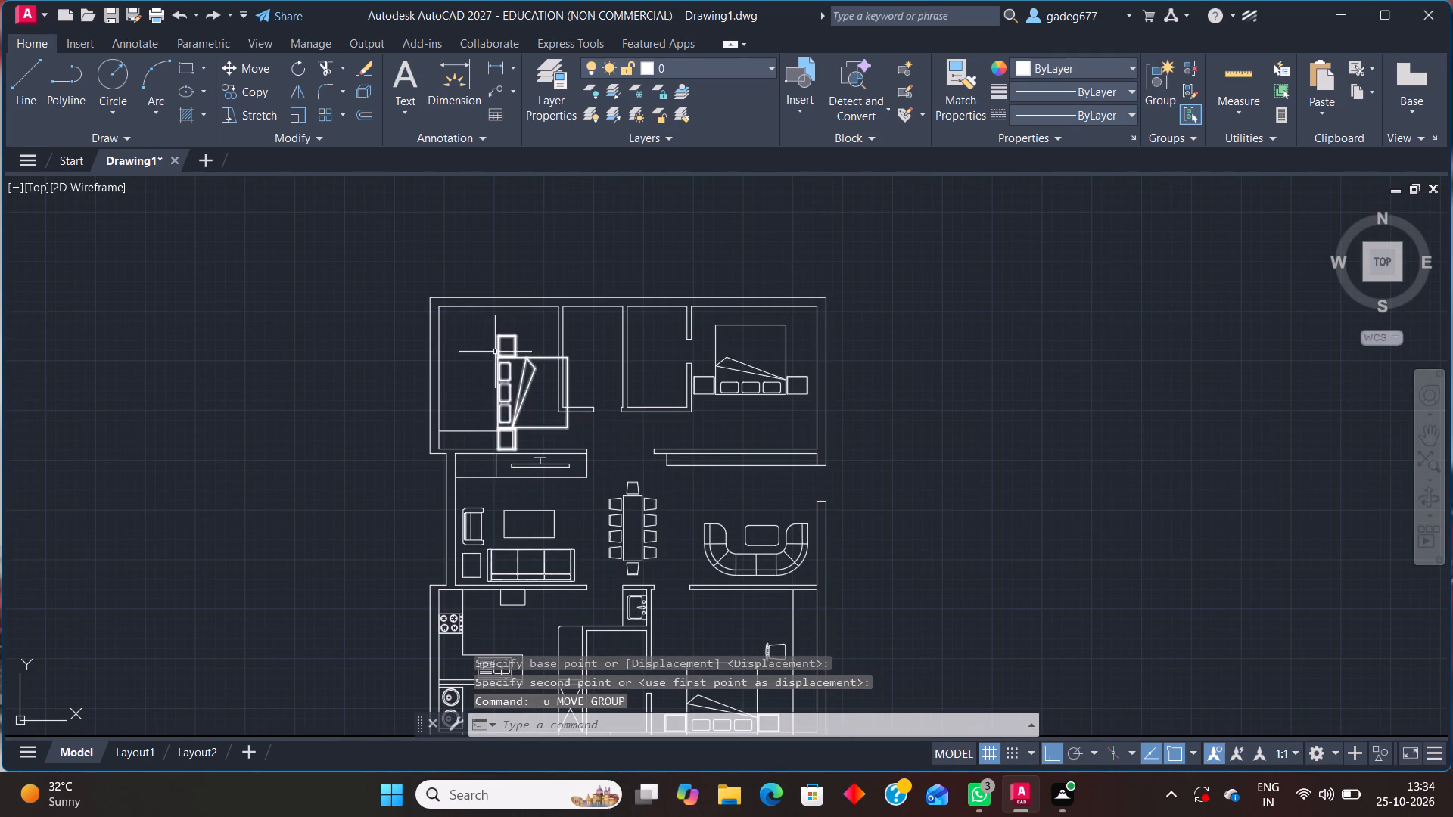
Move the rotated bed from just outside its north nightstand's northwest corner, placing it against the bedroom's west wall near the north wall.
{"action": "scroll", "coordinate": [495, 353], "scroll_direction": "up", "scroll_amount": 4}
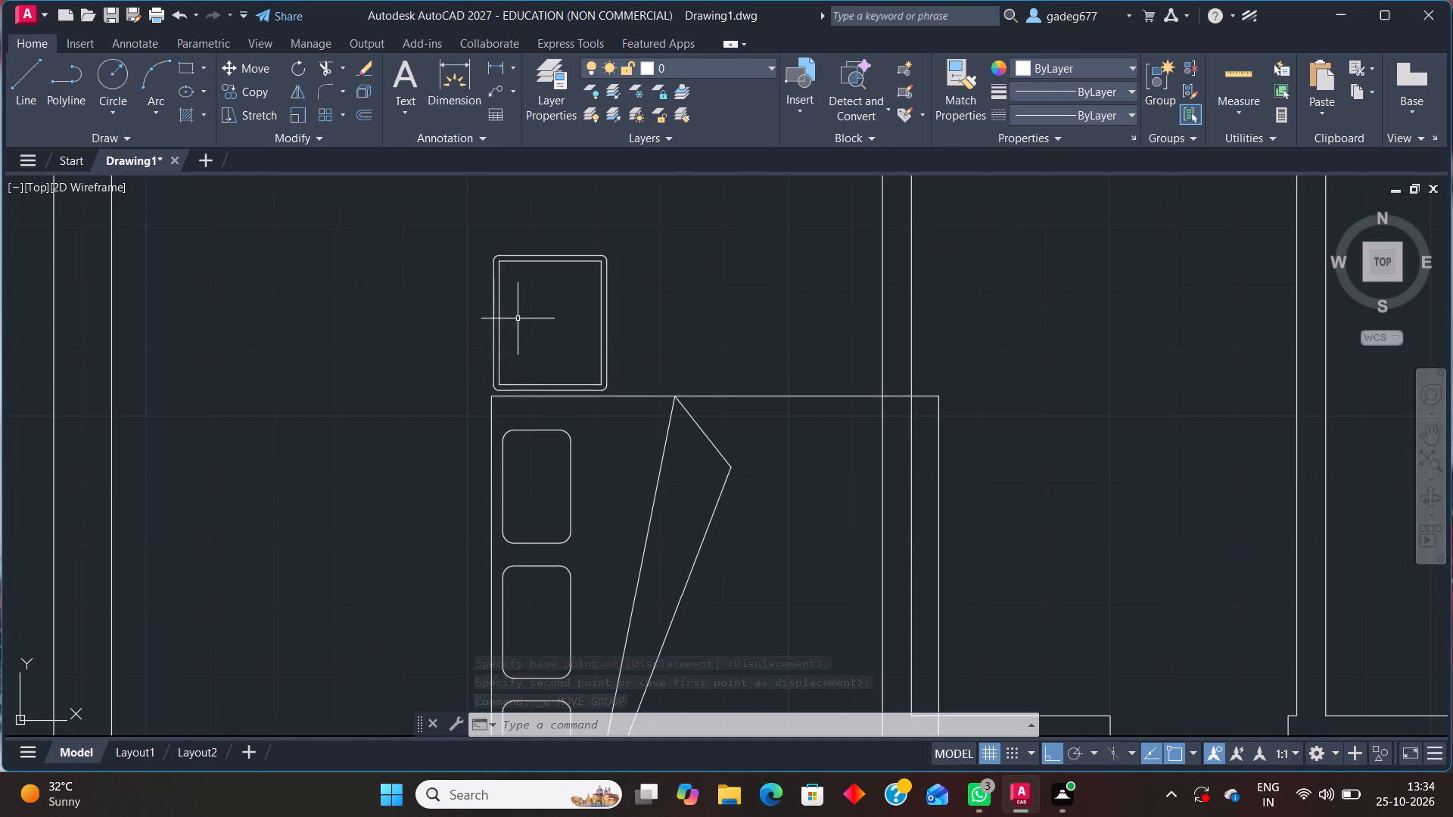
{"action": "left_click", "coordinate": [494, 320]}
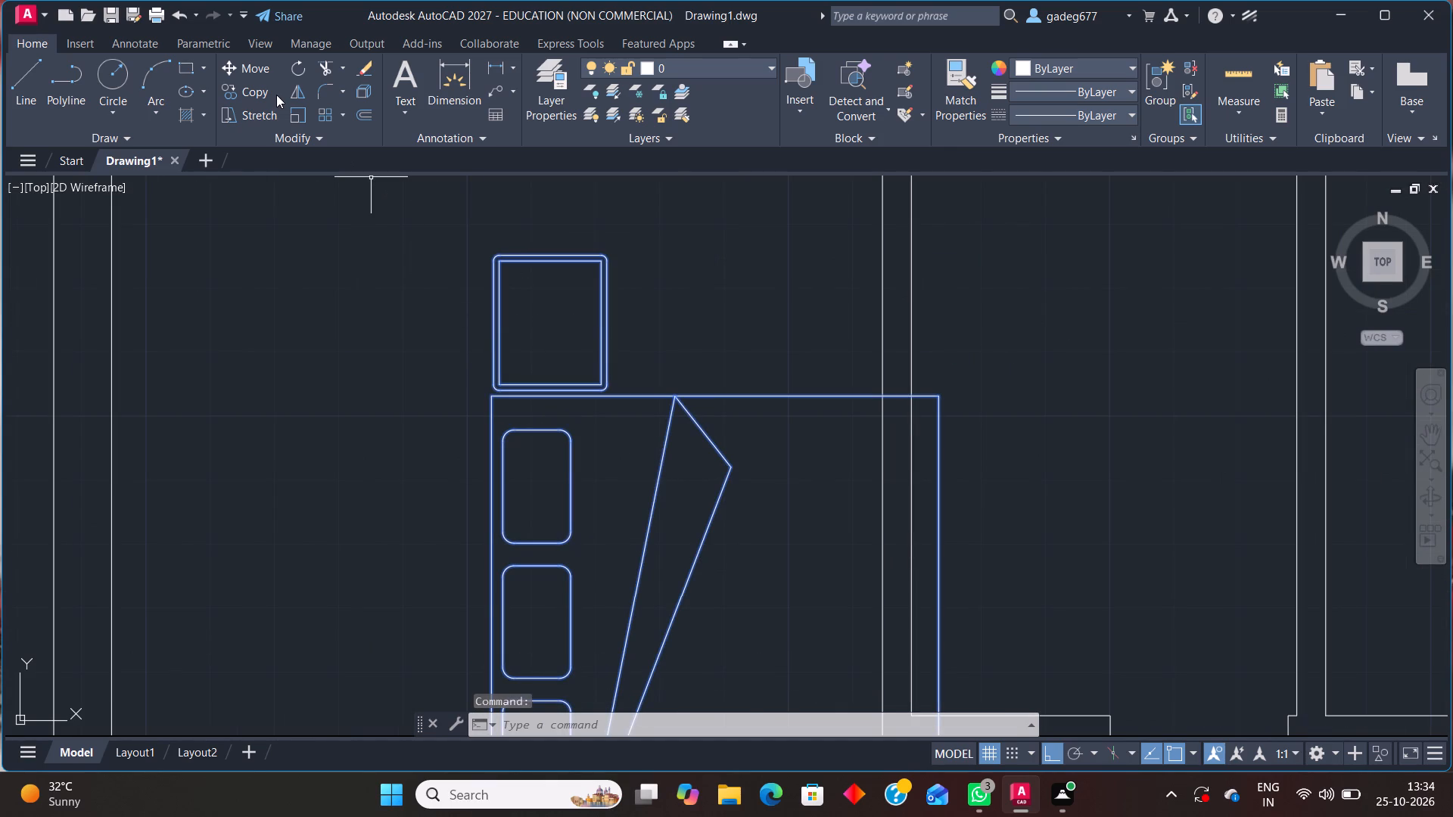
{"action": "left_click", "coordinate": [246, 74]}
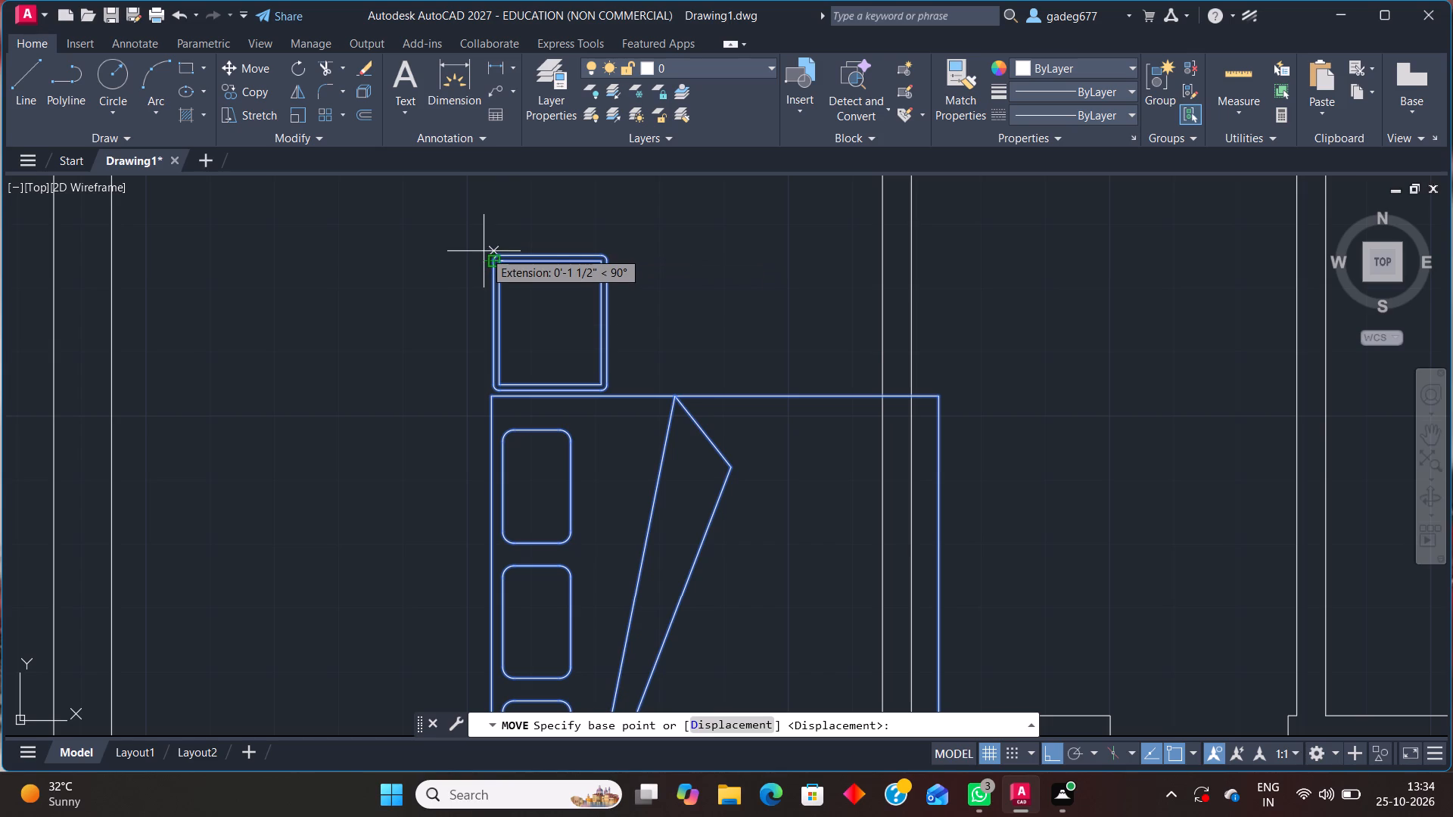
{"action": "left_click", "coordinate": [484, 251]}
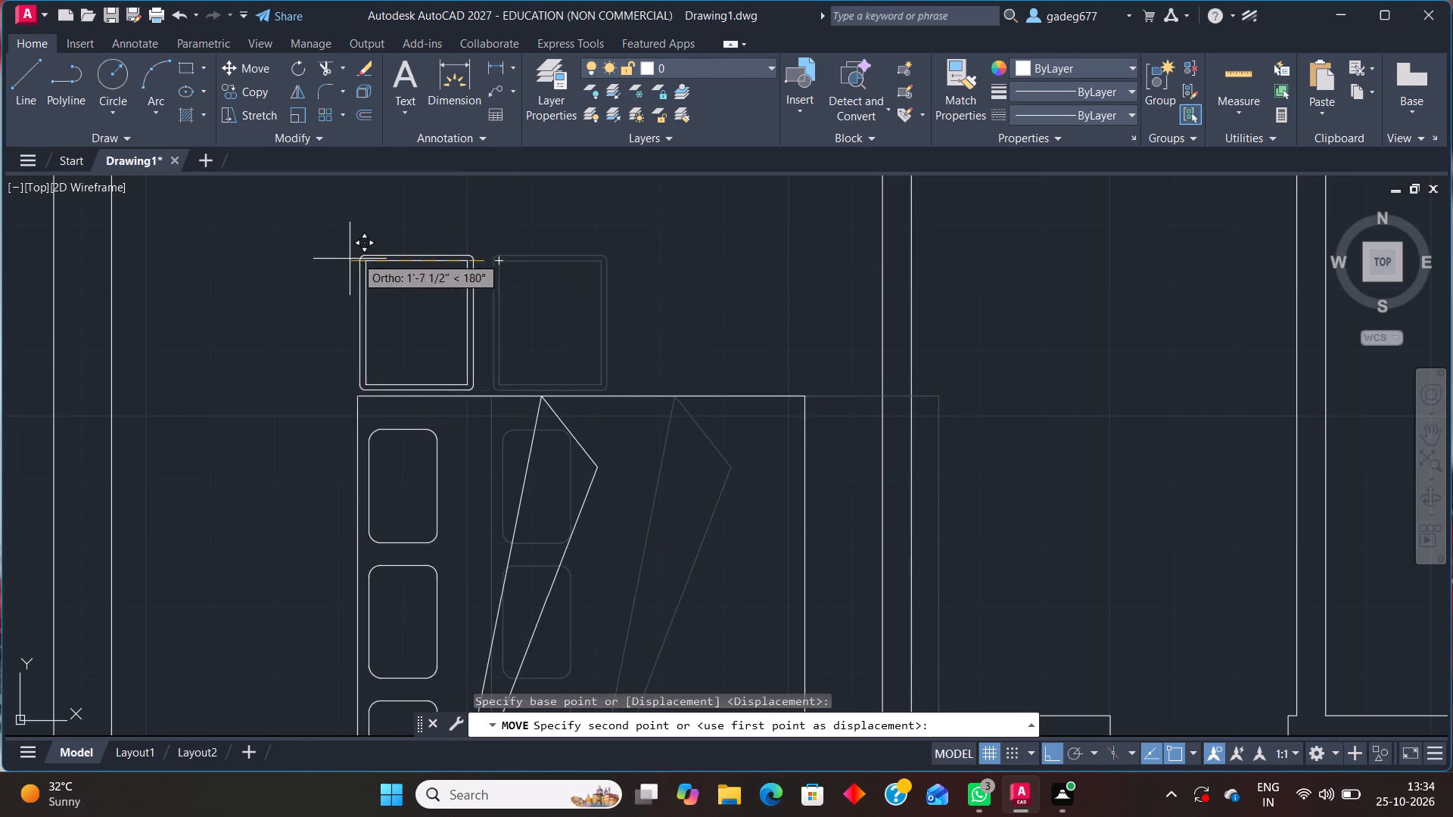
{"action": "scroll", "coordinate": [346, 262], "scroll_direction": "down", "scroll_amount": 3}
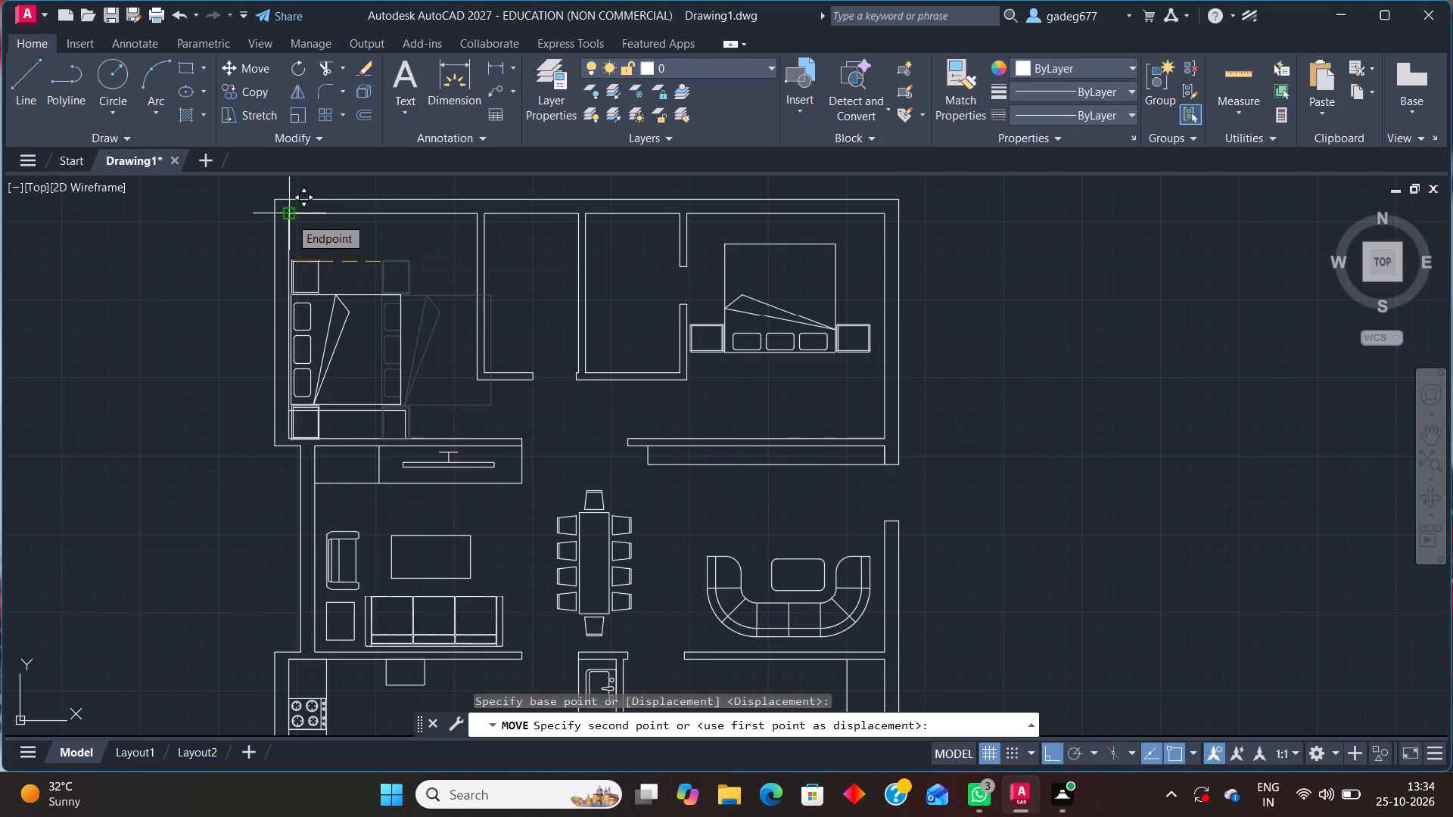
{"action": "key", "text": "F8"}
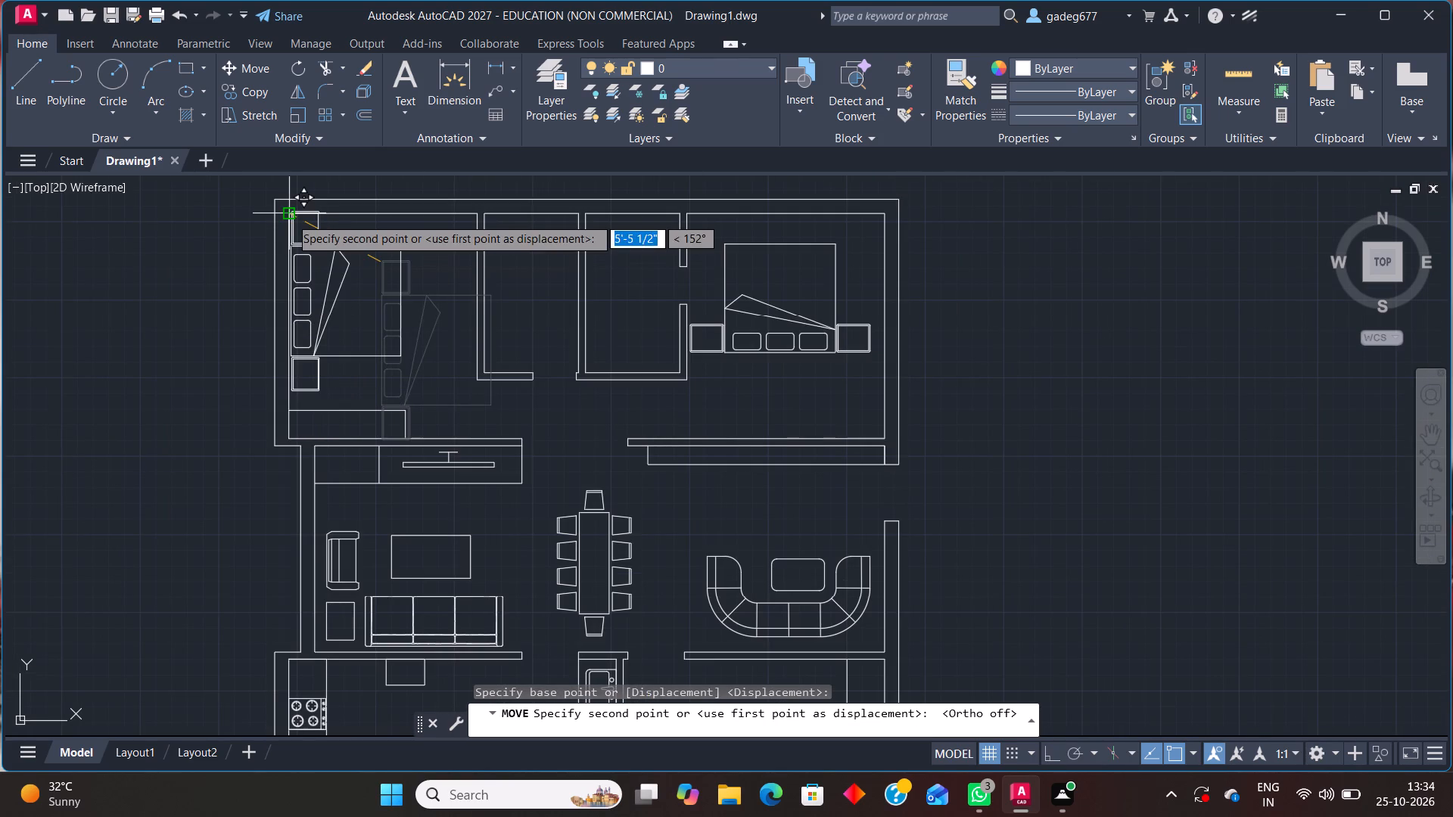
{"action": "scroll", "coordinate": [290, 217], "scroll_direction": "up", "scroll_amount": 2}
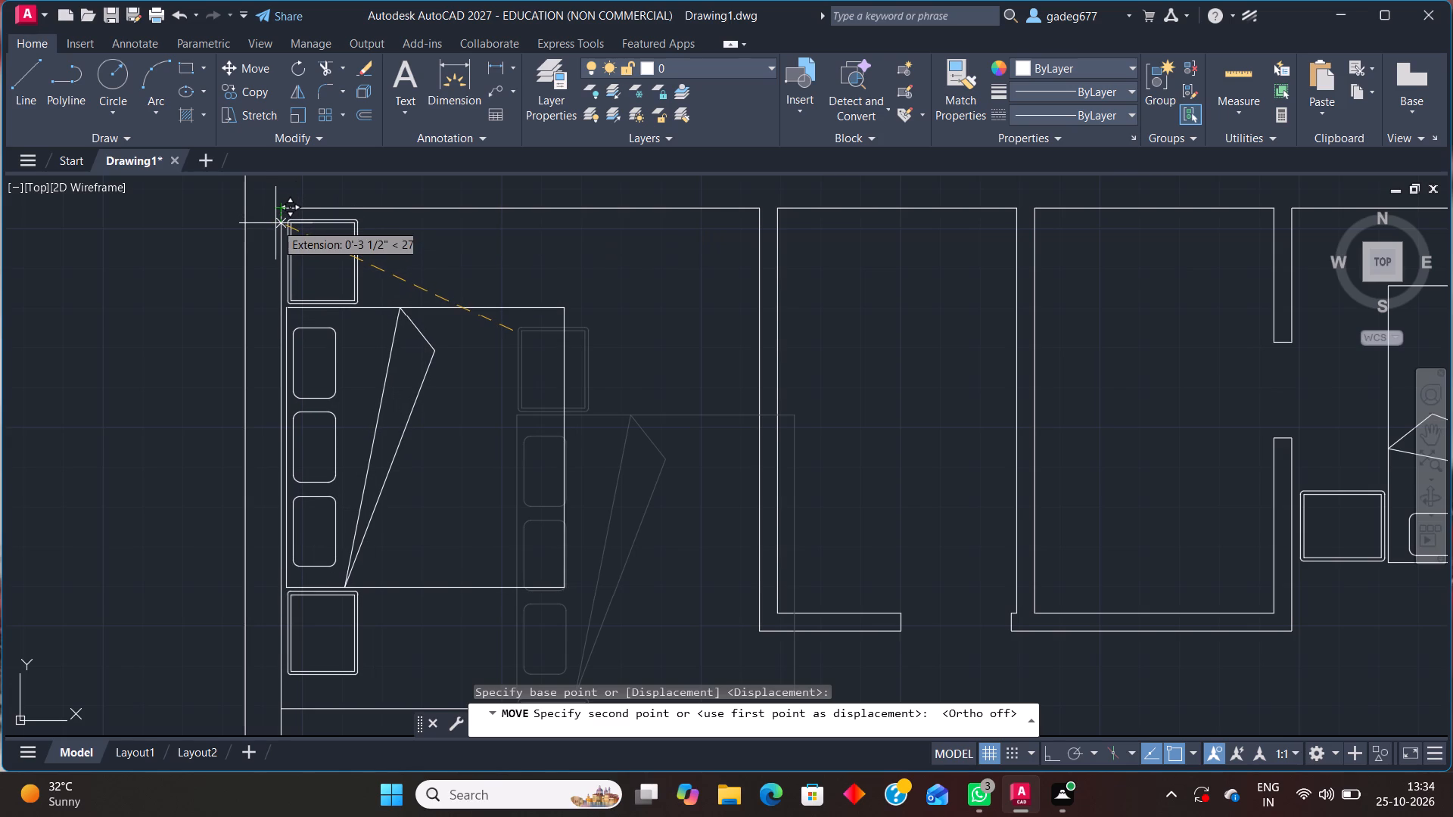
{"action": "left_click", "coordinate": [275, 223]}
{"action": "scroll", "coordinate": [478, 325], "scroll_direction": "down", "scroll_amount": 2}
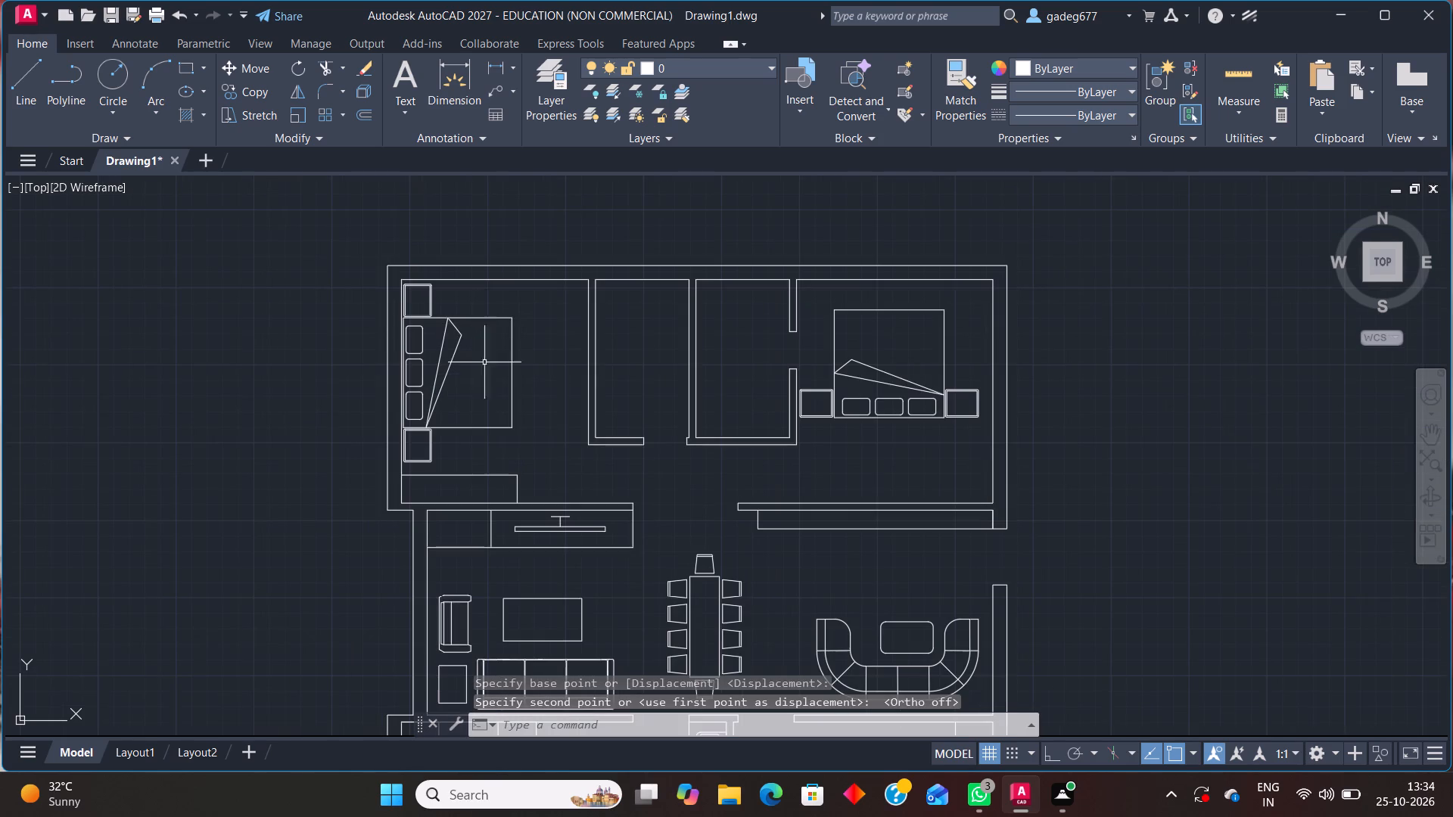
{"action": "middle_click_drag", "start_coordinate": [533, 423], "coordinate": [351, 444]}
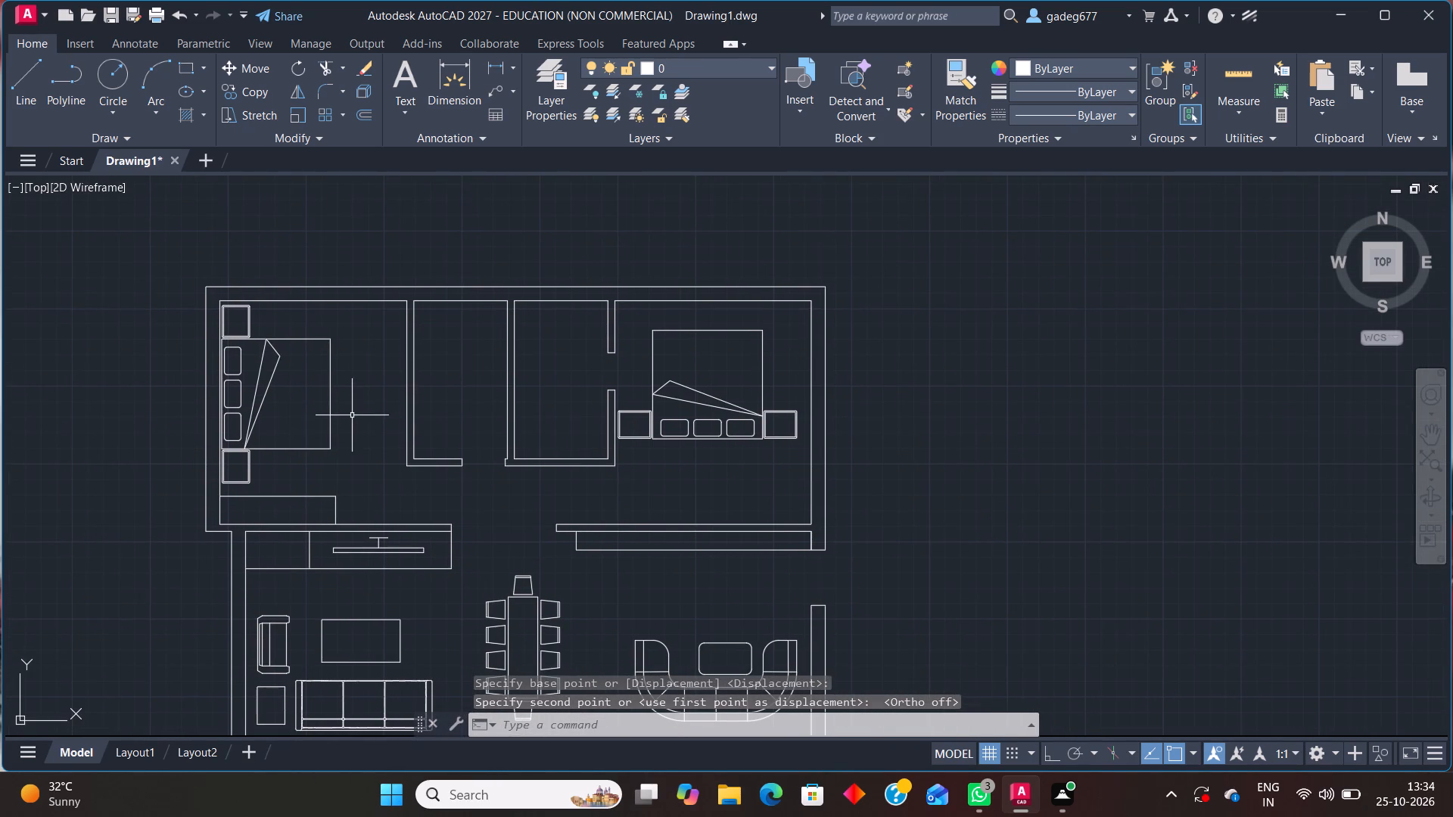
Rotate the northeast bedroom's bed 90° about a point just north of its east nightstand, so the headboard faces east.
{"action": "scroll", "coordinate": [232, 387], "scroll_direction": "up", "scroll_amount": 3}
{"action": "scroll", "coordinate": [240, 395], "scroll_direction": "down", "scroll_amount": 1}
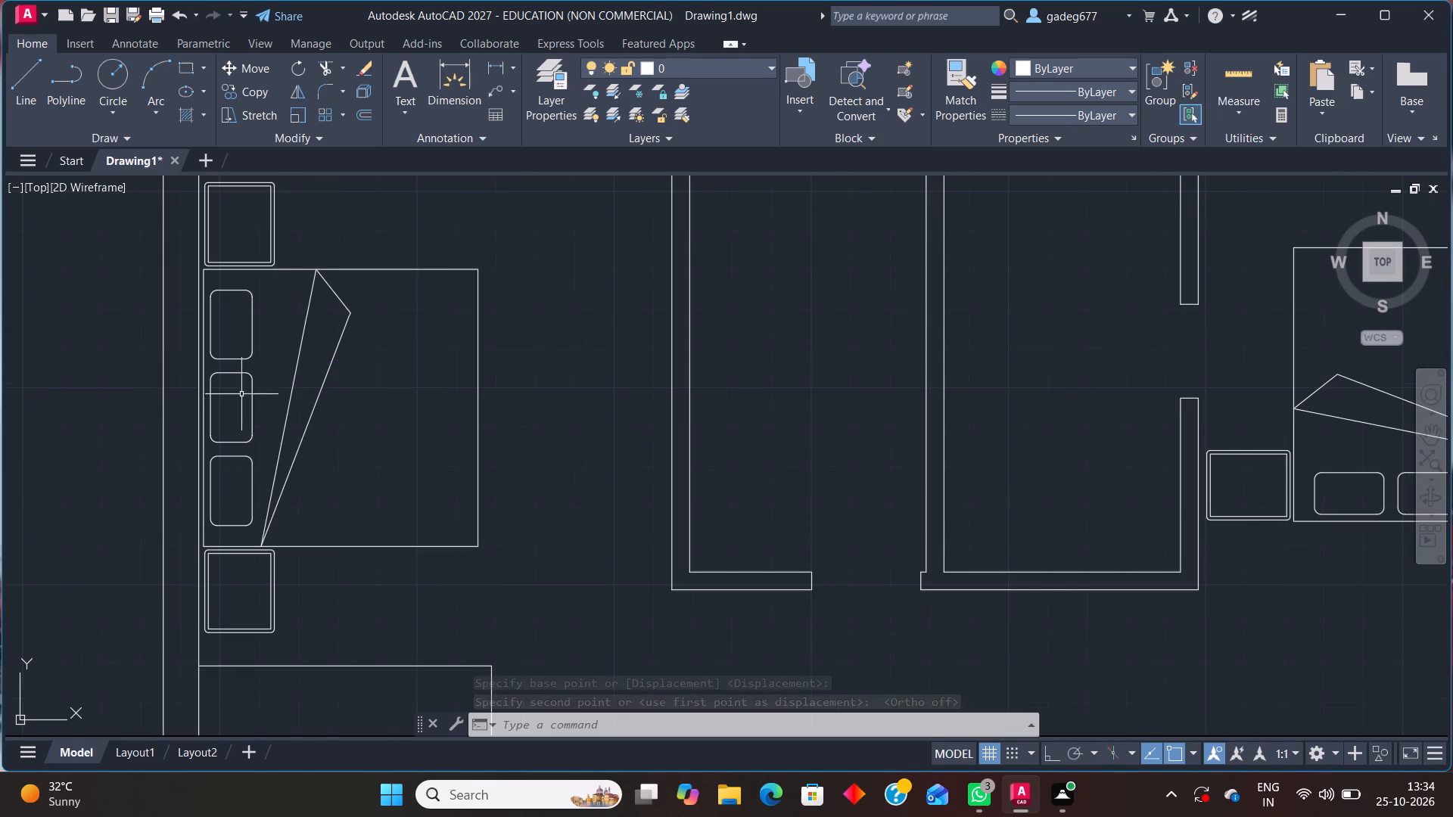
{"action": "scroll", "coordinate": [768, 381], "scroll_direction": "down", "scroll_amount": 1}
{"action": "middle_click_drag", "start_coordinate": [768, 381], "coordinate": [425, 396]}
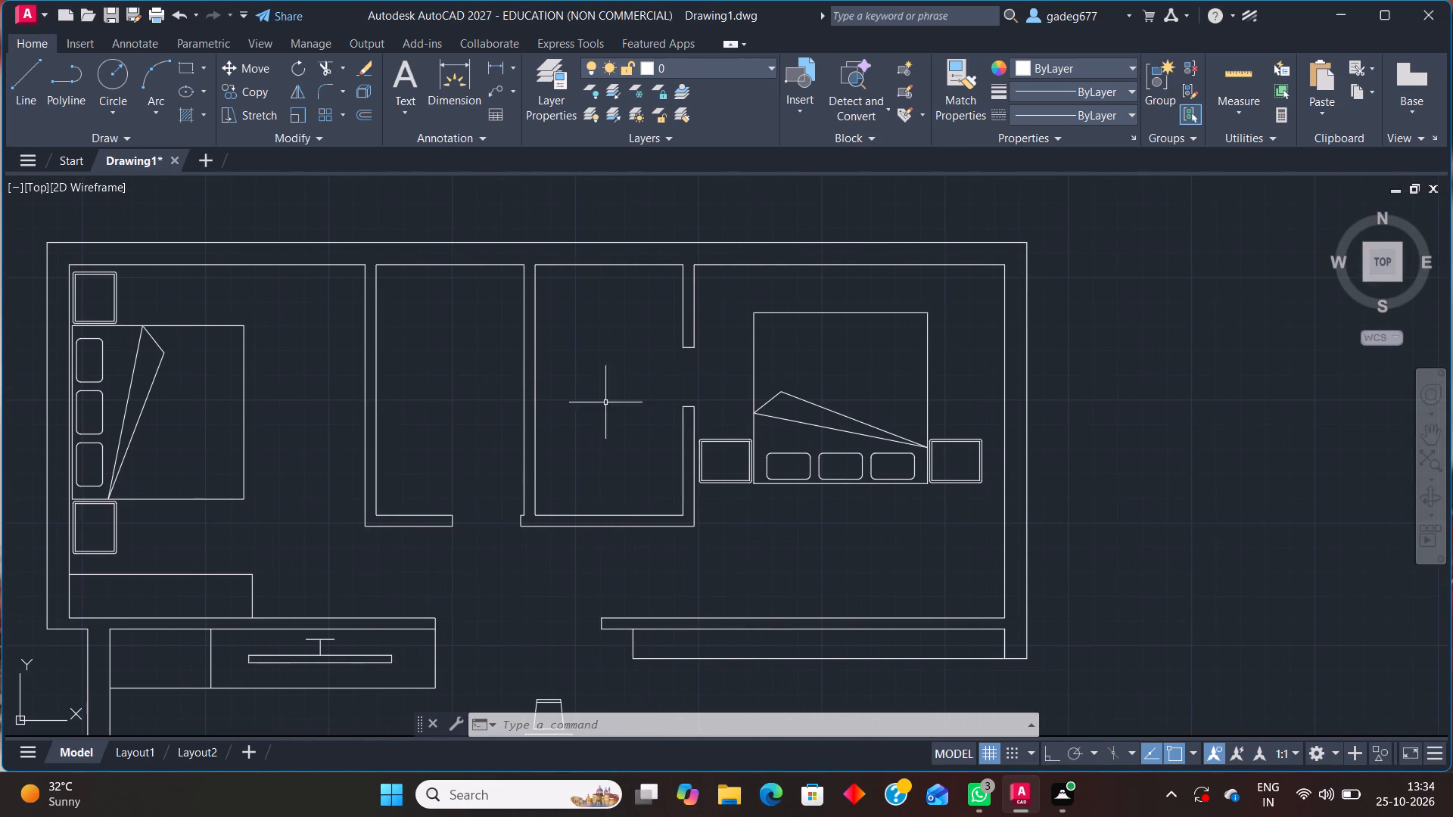
{"action": "left_click", "coordinate": [808, 479]}
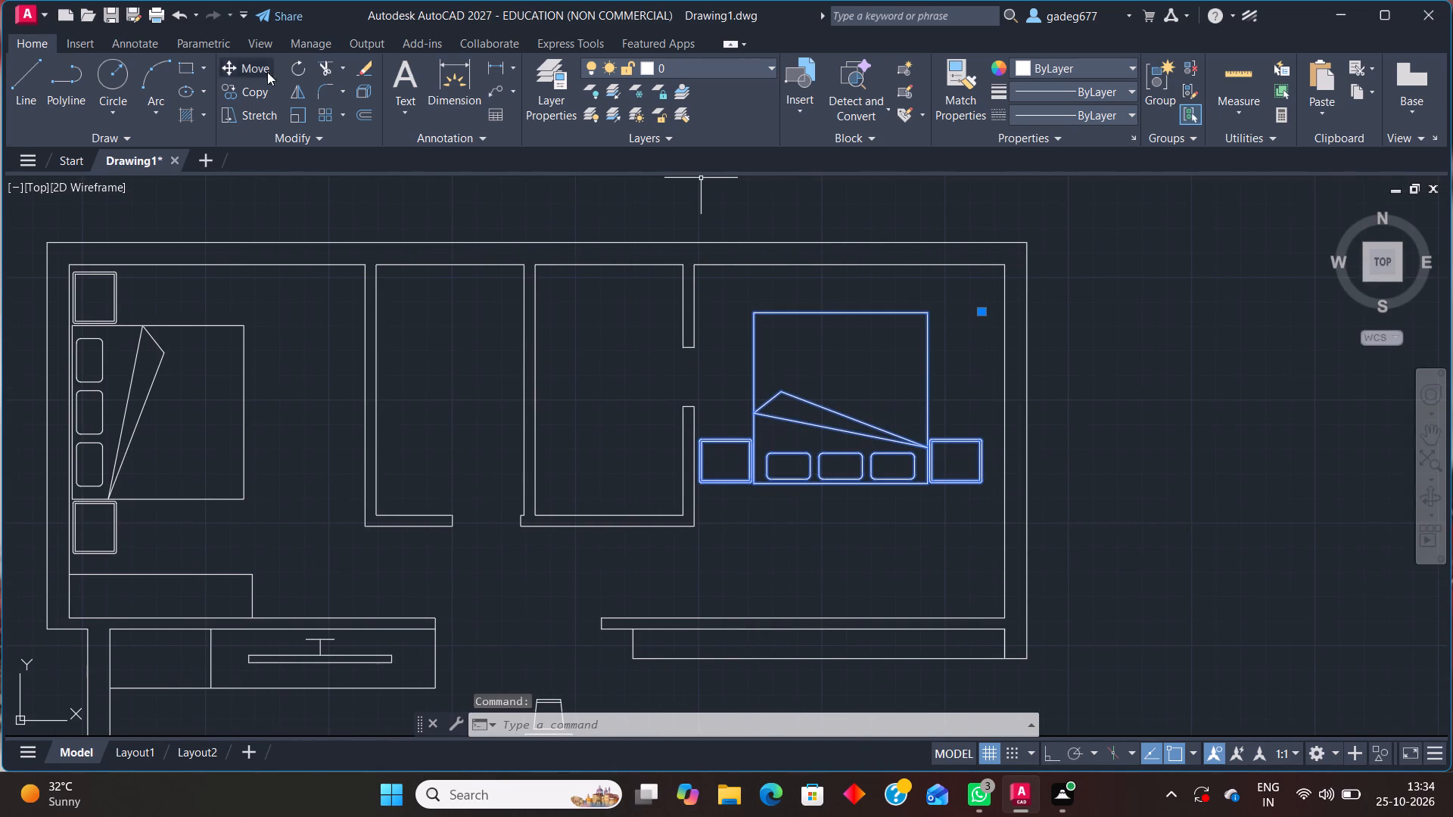
{"action": "left_click", "coordinate": [294, 74]}
{"action": "left_click", "coordinate": [963, 405]}
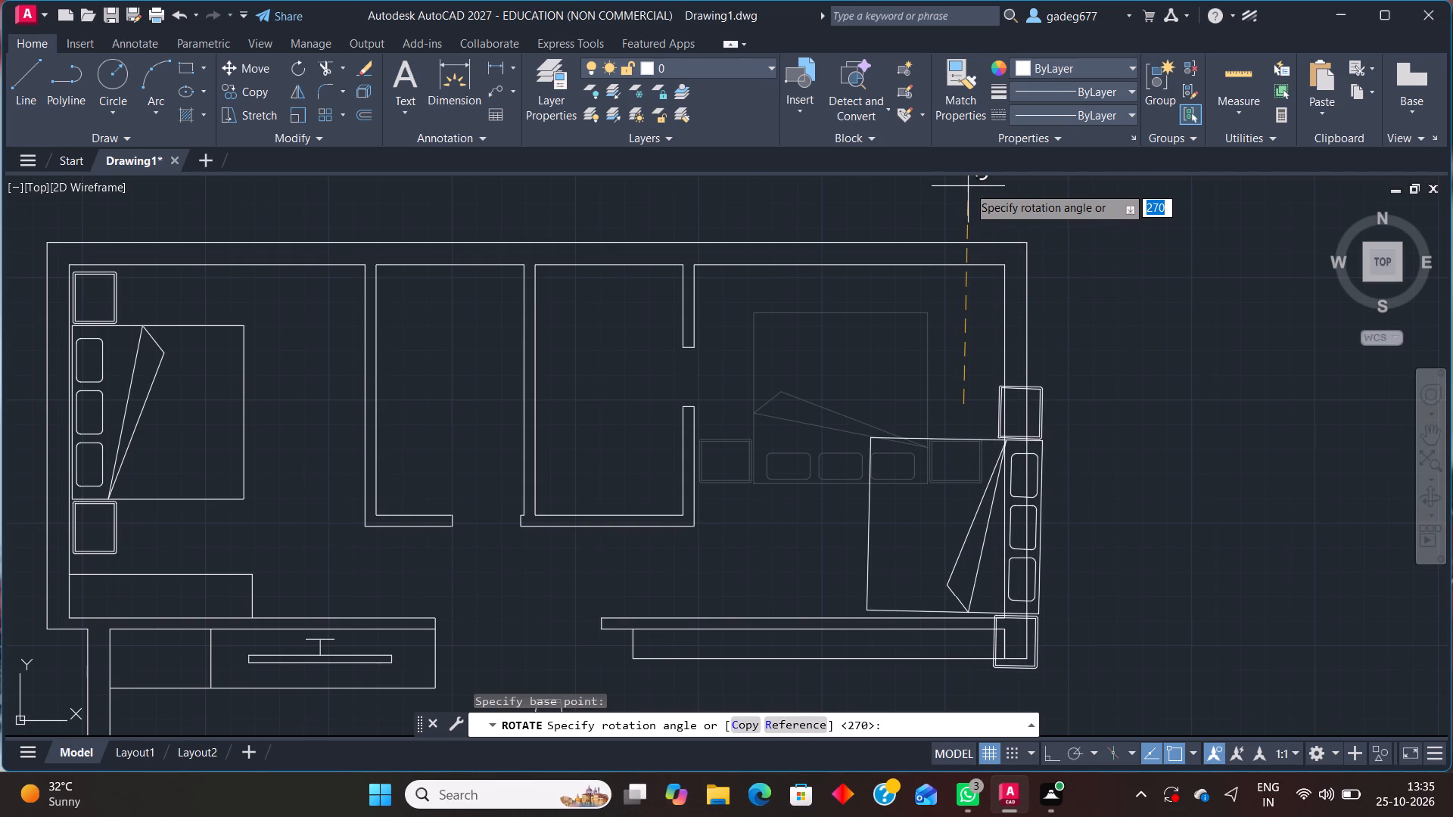
{"action": "key", "text": "F8"}
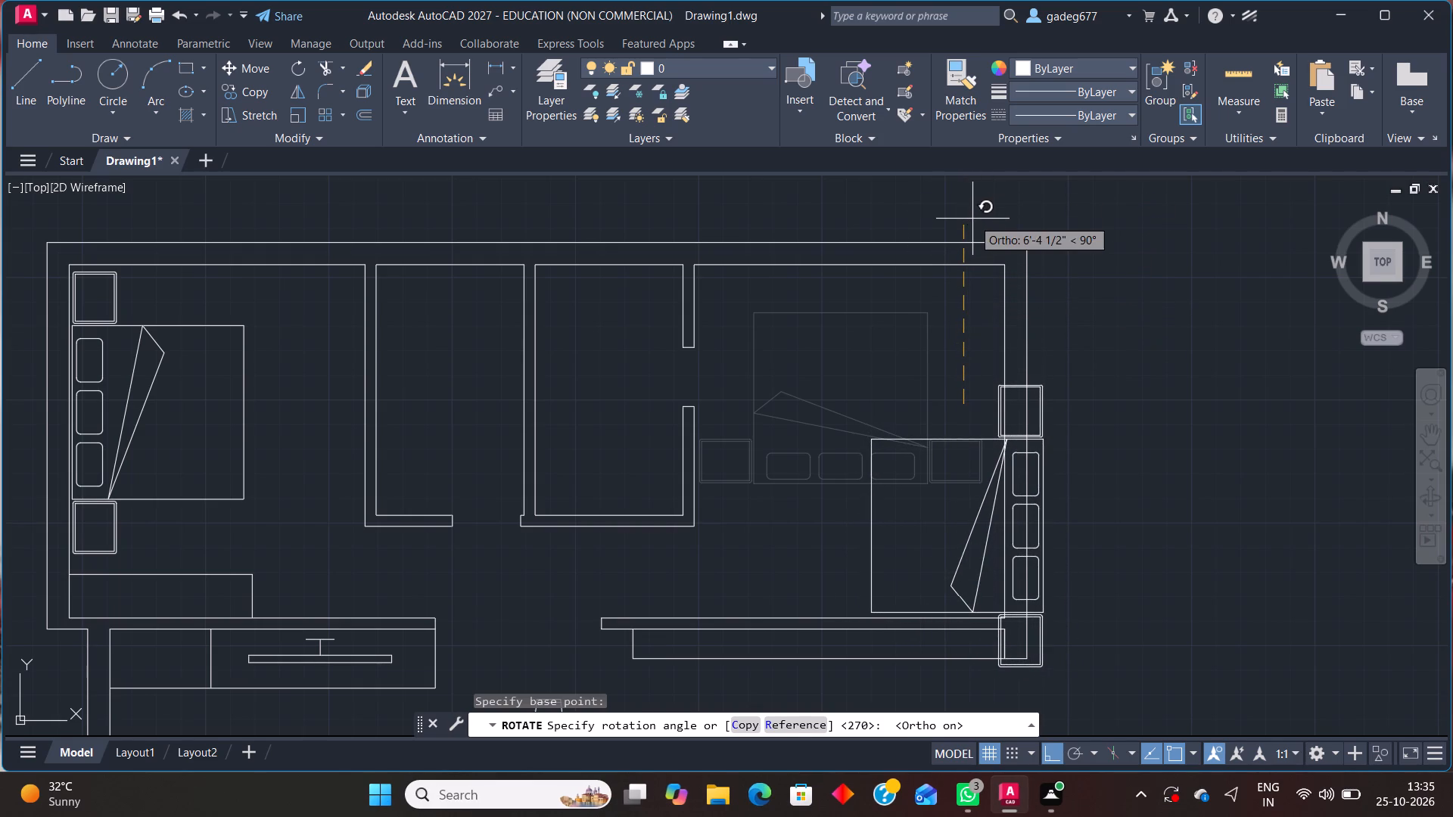
{"action": "left_click", "coordinate": [972, 219]}
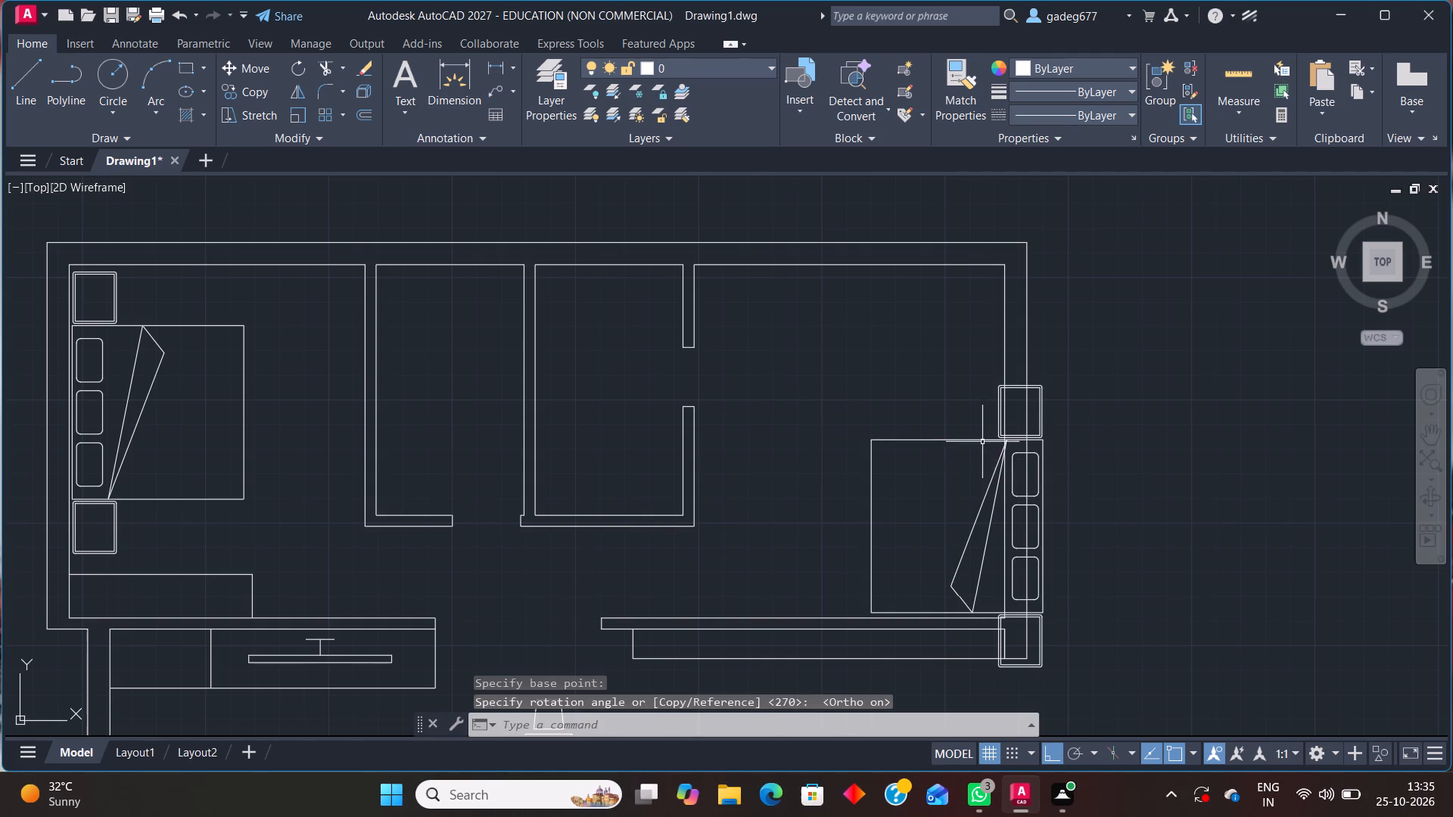
Move the rotated bed by its north nightstand's northeast corner into the northeast bedroom's inner corner, just clear of the walls.
{"action": "left_click", "coordinate": [983, 436]}
{"action": "left_click", "coordinate": [975, 475]}
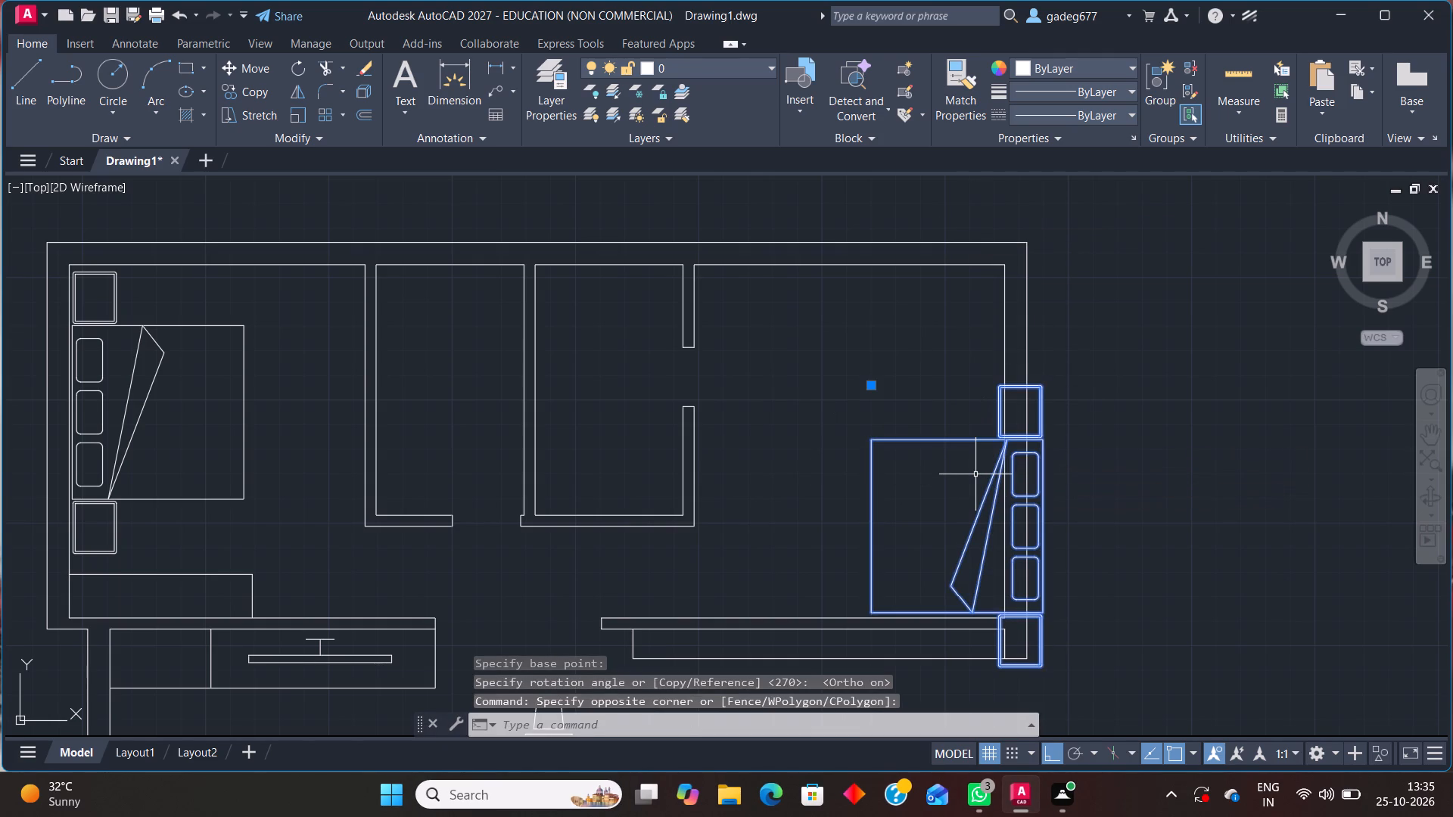
{"action": "key", "text": "F8"}
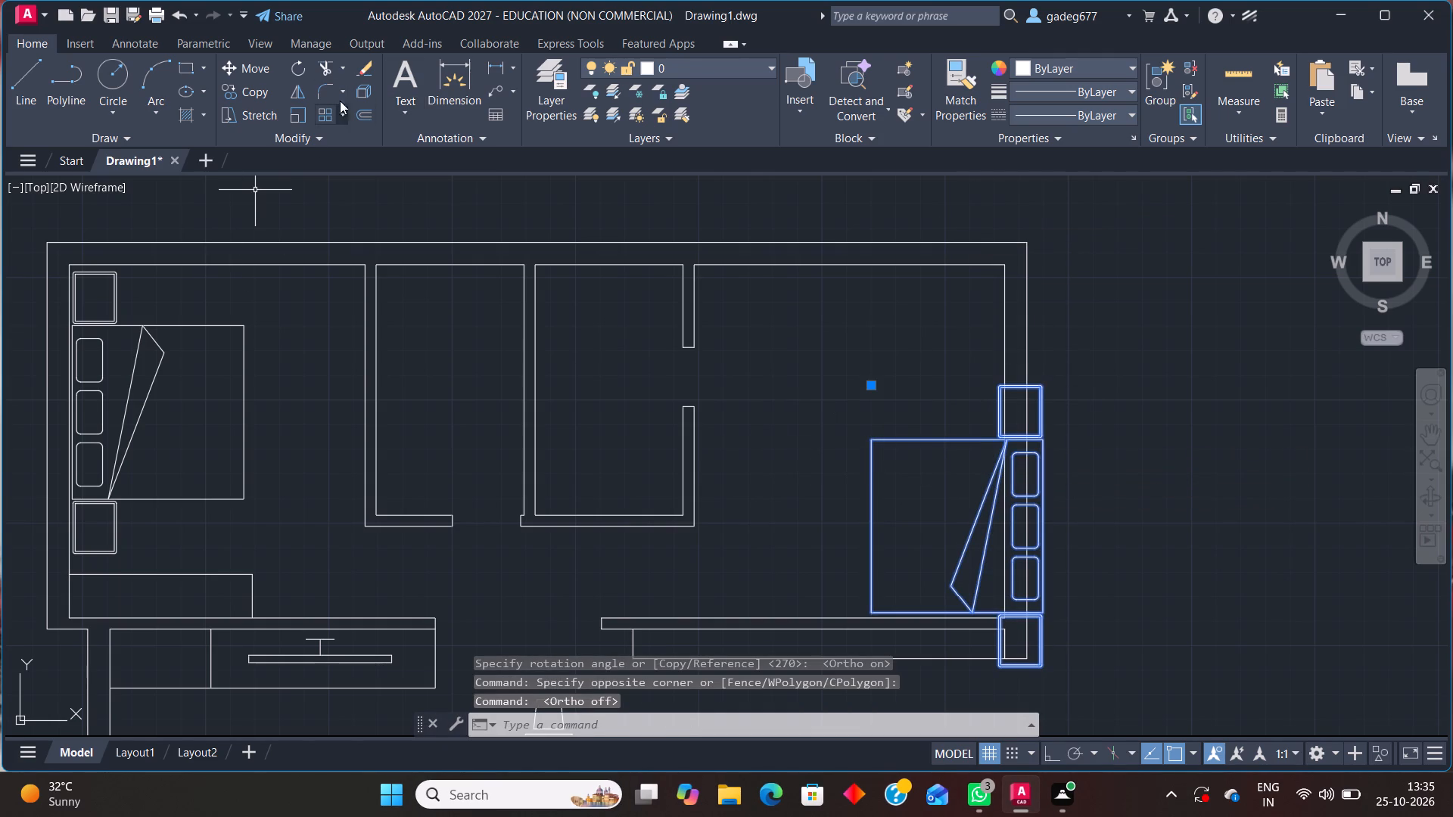
{"action": "left_click", "coordinate": [267, 65]}
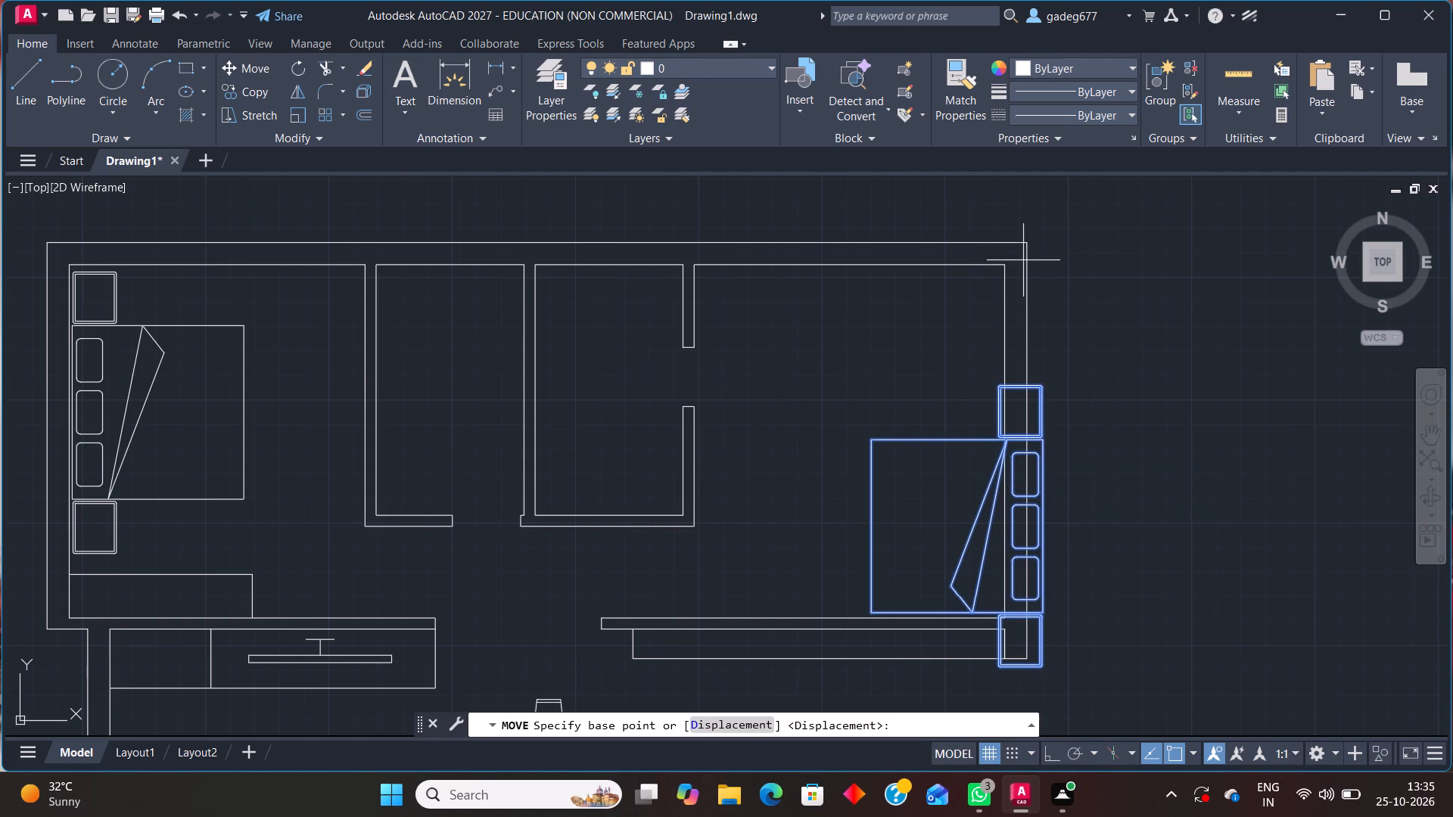
{"action": "left_click", "coordinate": [1044, 388]}
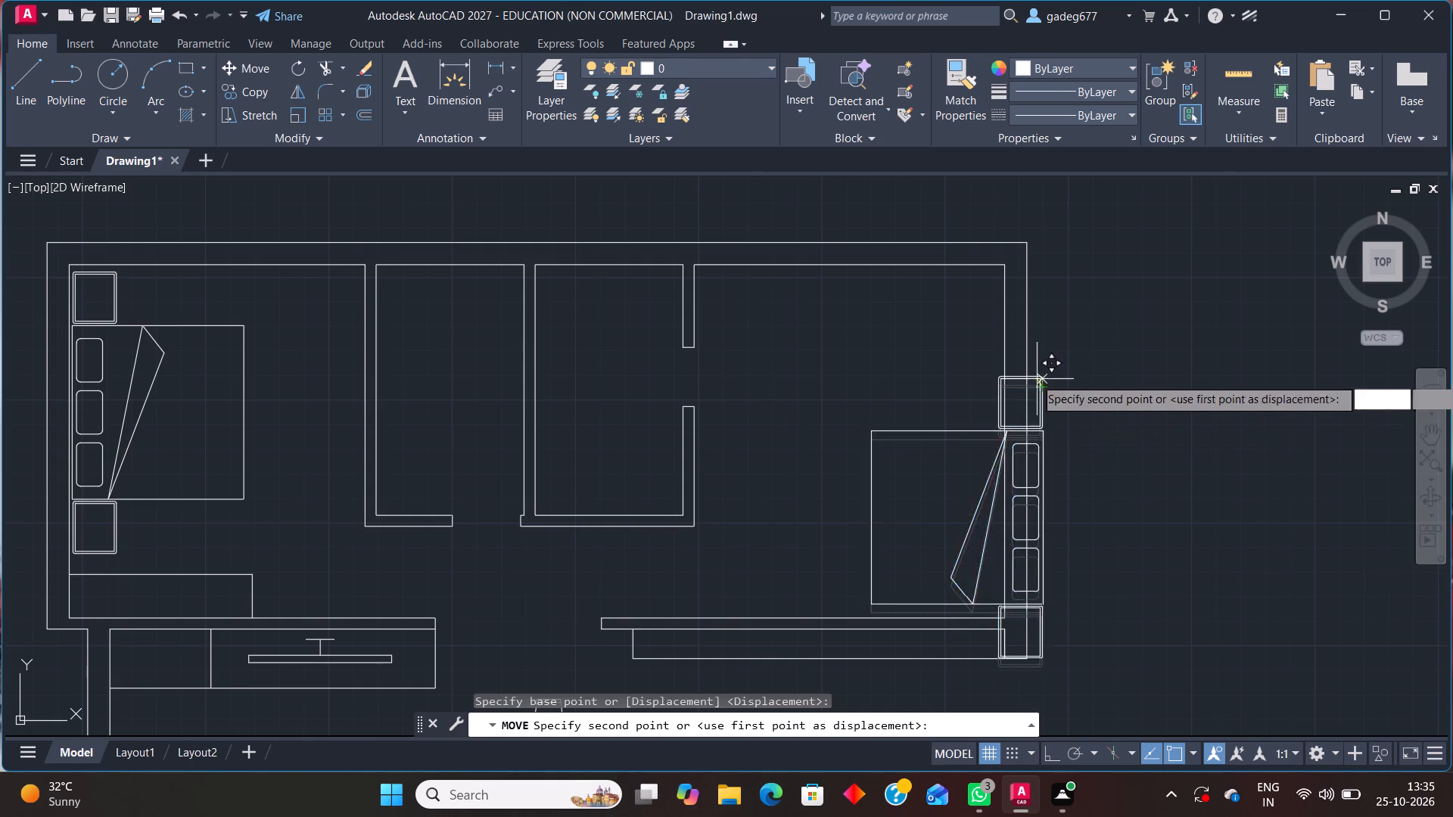
{"action": "scroll", "coordinate": [987, 298], "scroll_direction": "up", "scroll_amount": 2}
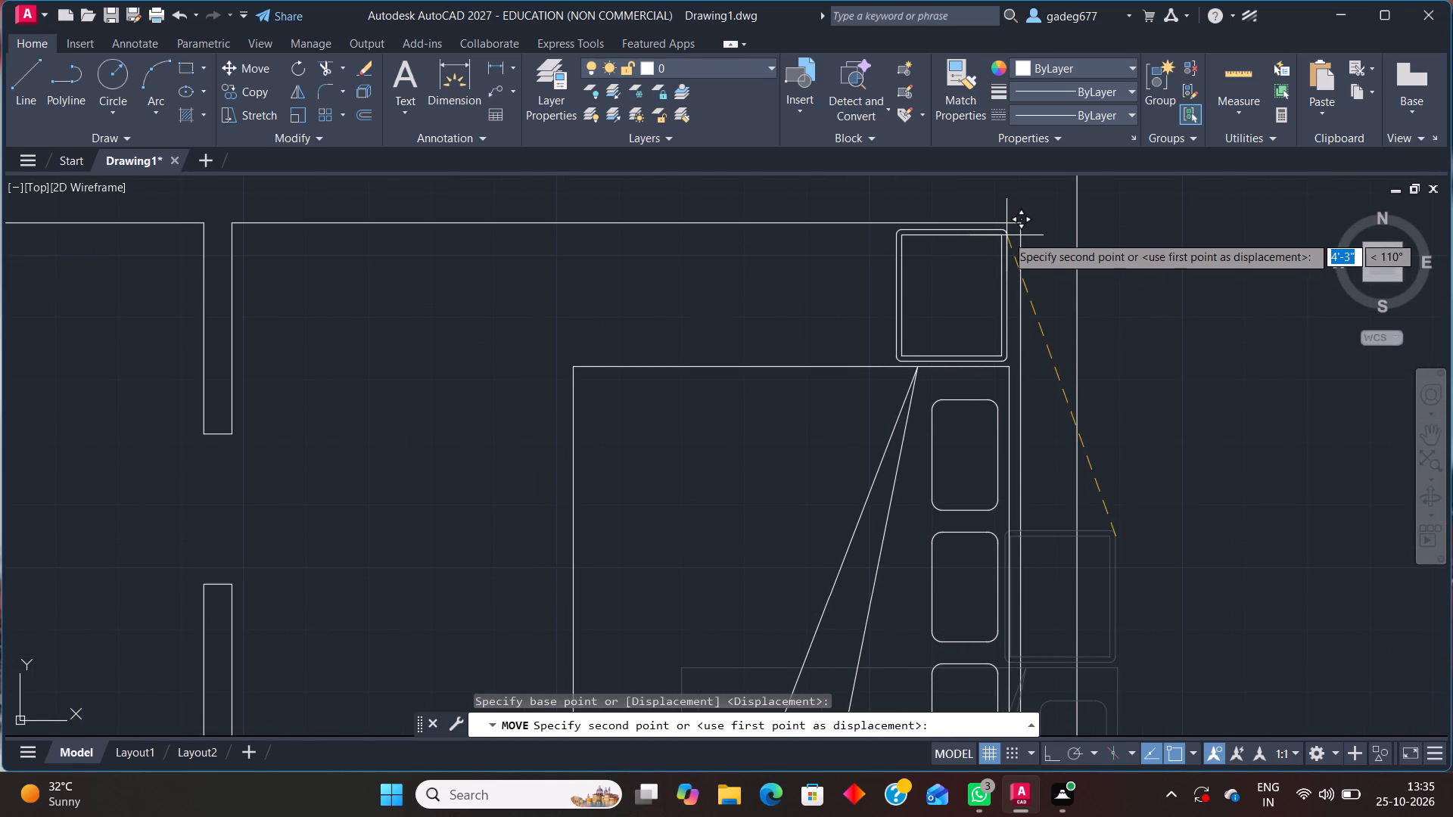
{"action": "left_click", "coordinate": [1007, 239]}
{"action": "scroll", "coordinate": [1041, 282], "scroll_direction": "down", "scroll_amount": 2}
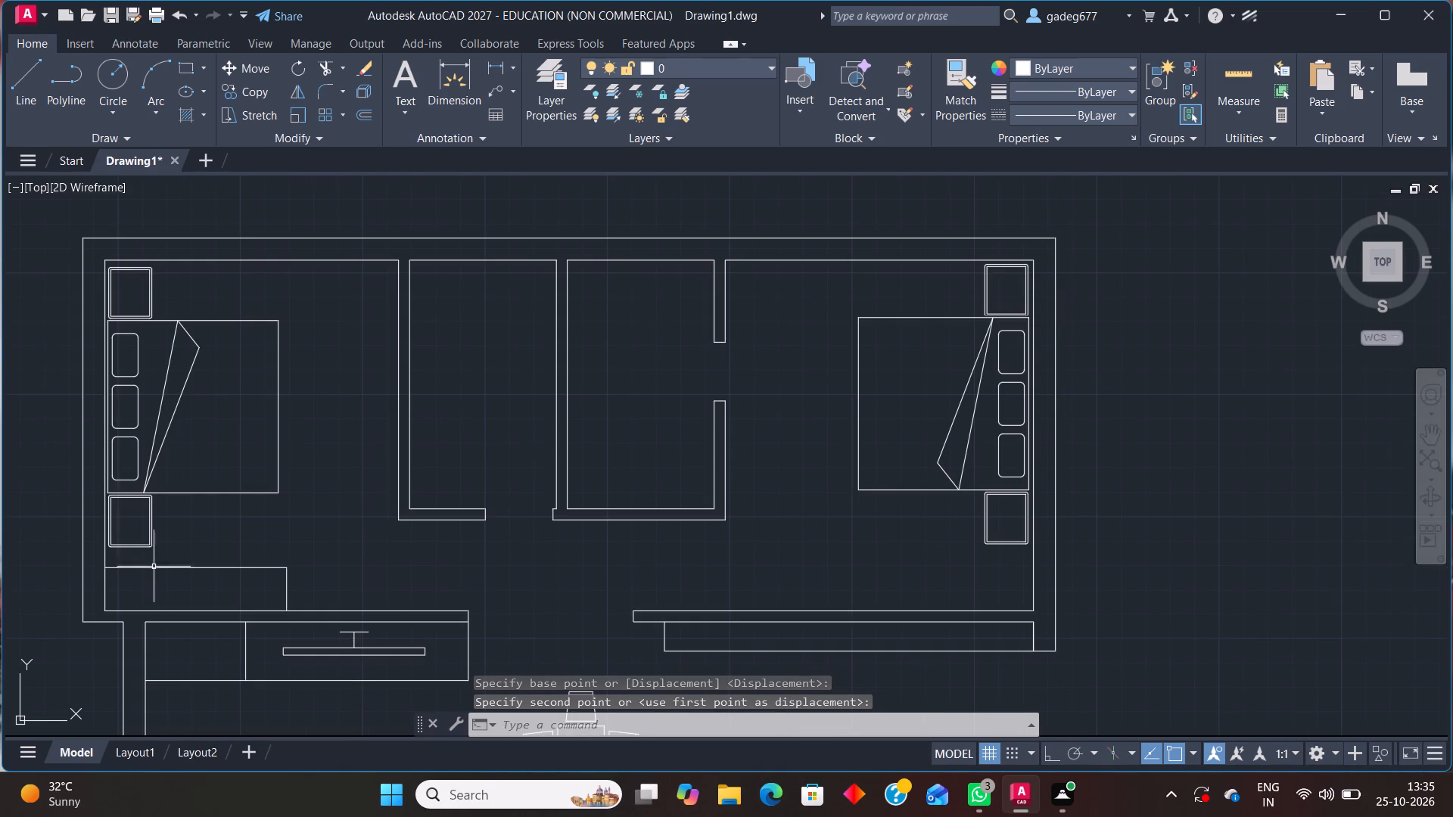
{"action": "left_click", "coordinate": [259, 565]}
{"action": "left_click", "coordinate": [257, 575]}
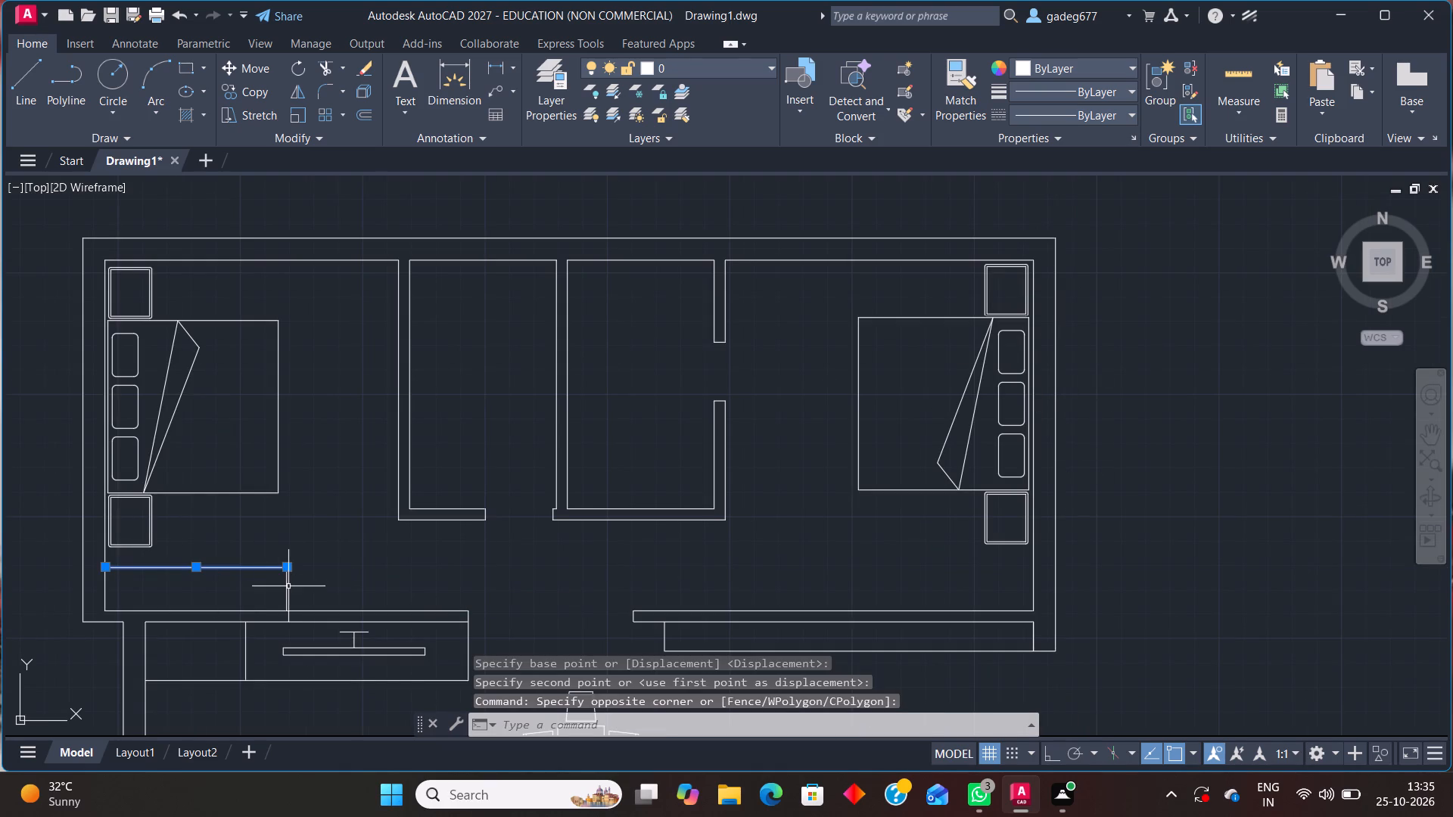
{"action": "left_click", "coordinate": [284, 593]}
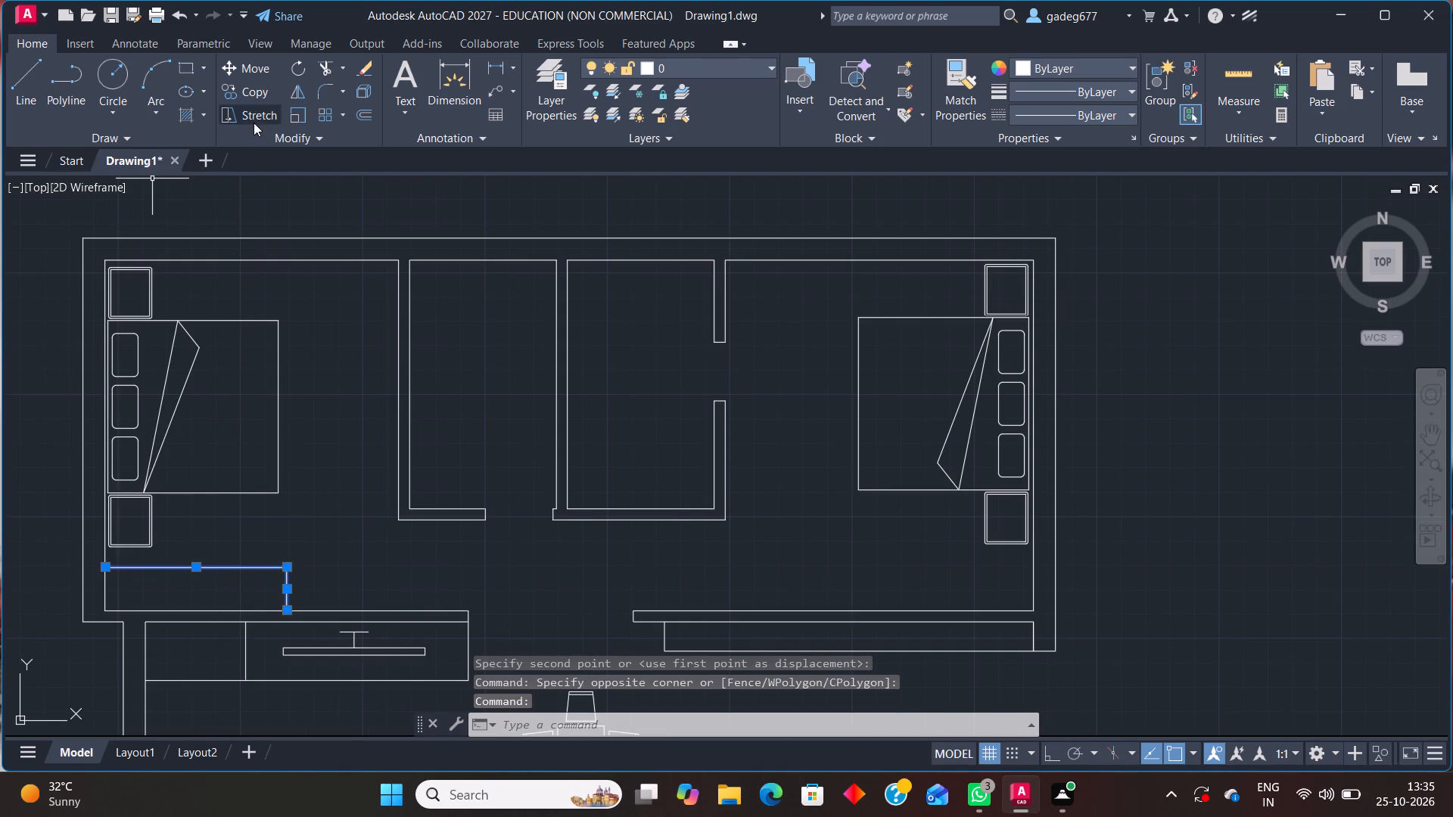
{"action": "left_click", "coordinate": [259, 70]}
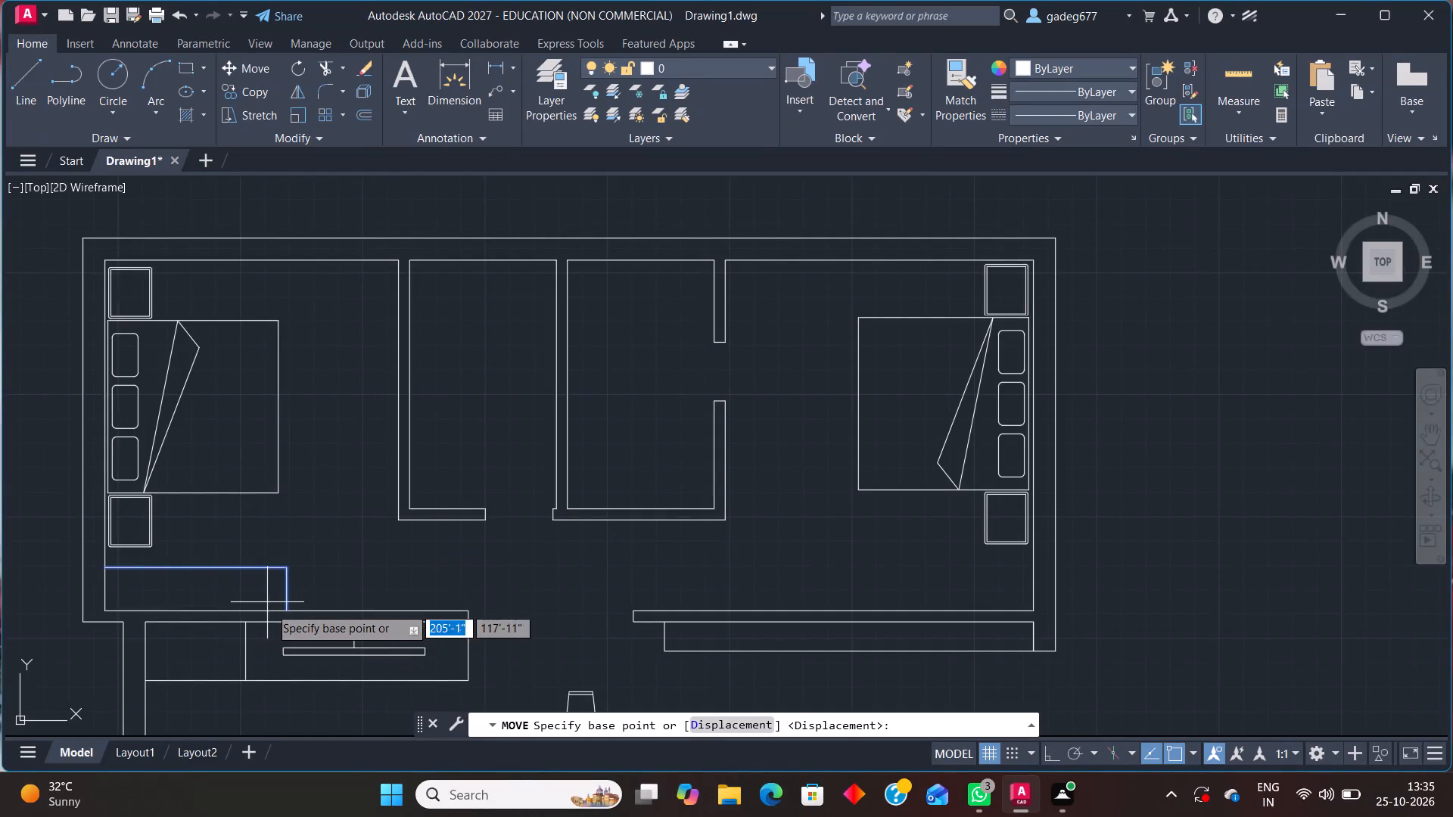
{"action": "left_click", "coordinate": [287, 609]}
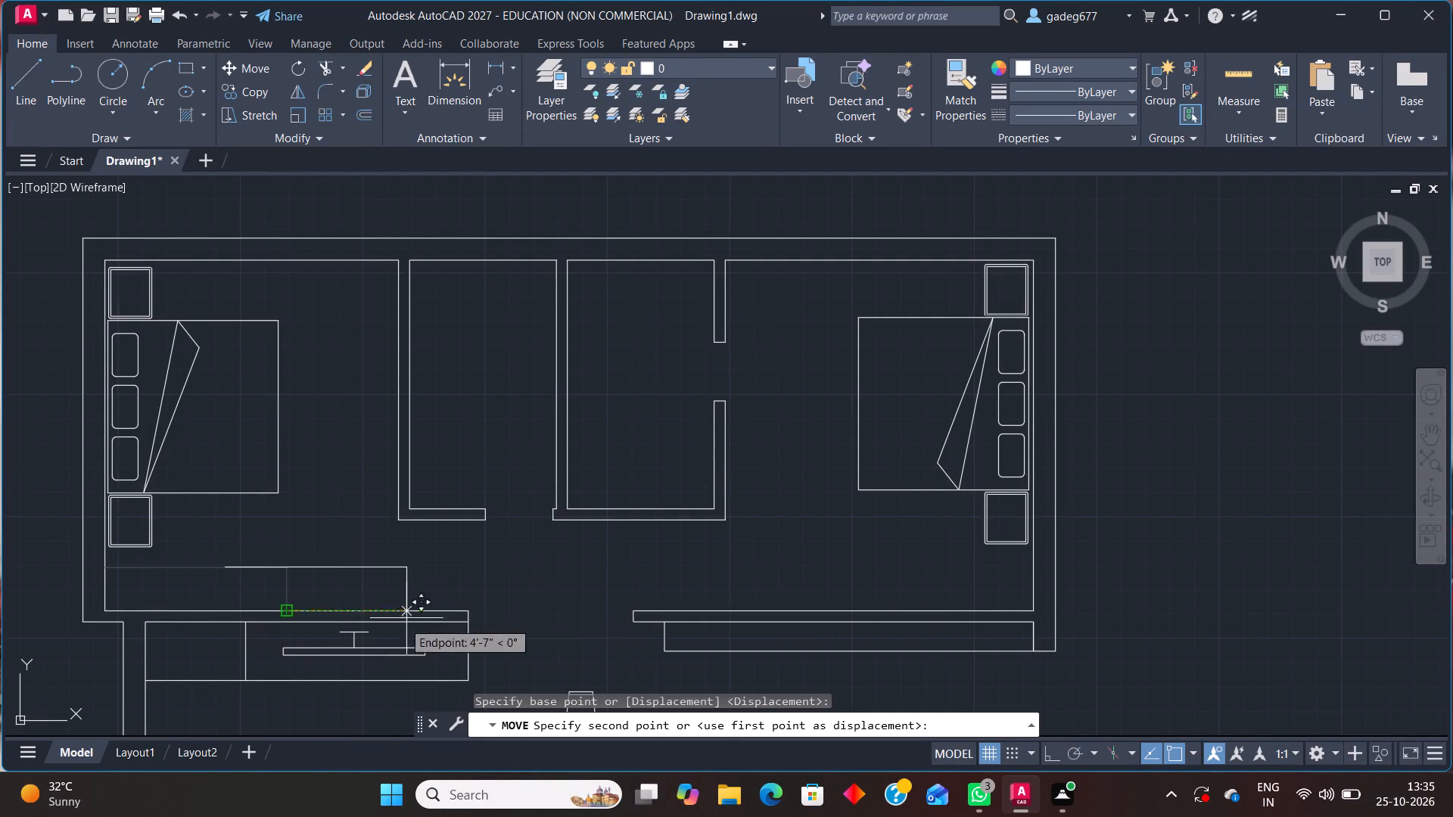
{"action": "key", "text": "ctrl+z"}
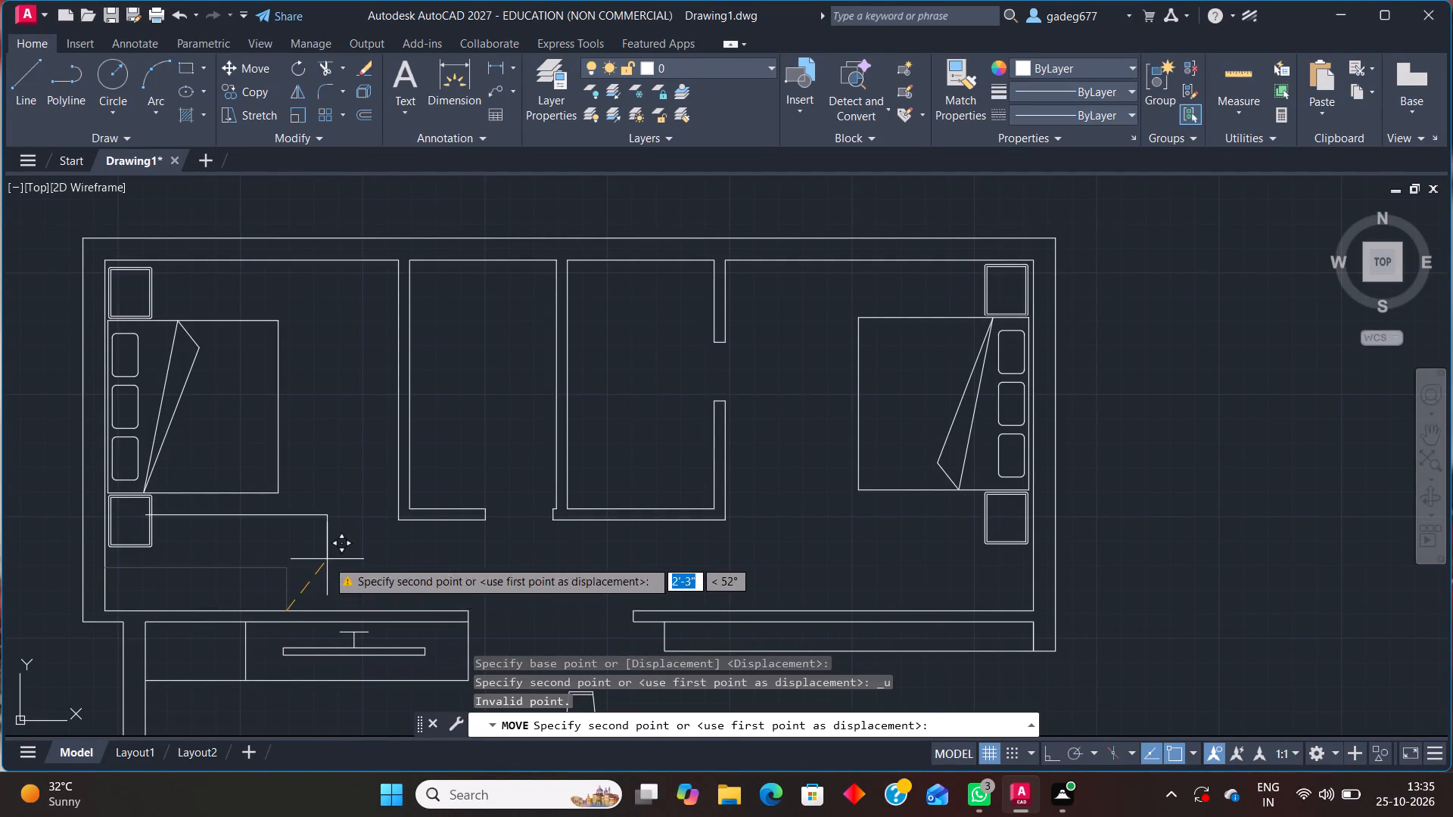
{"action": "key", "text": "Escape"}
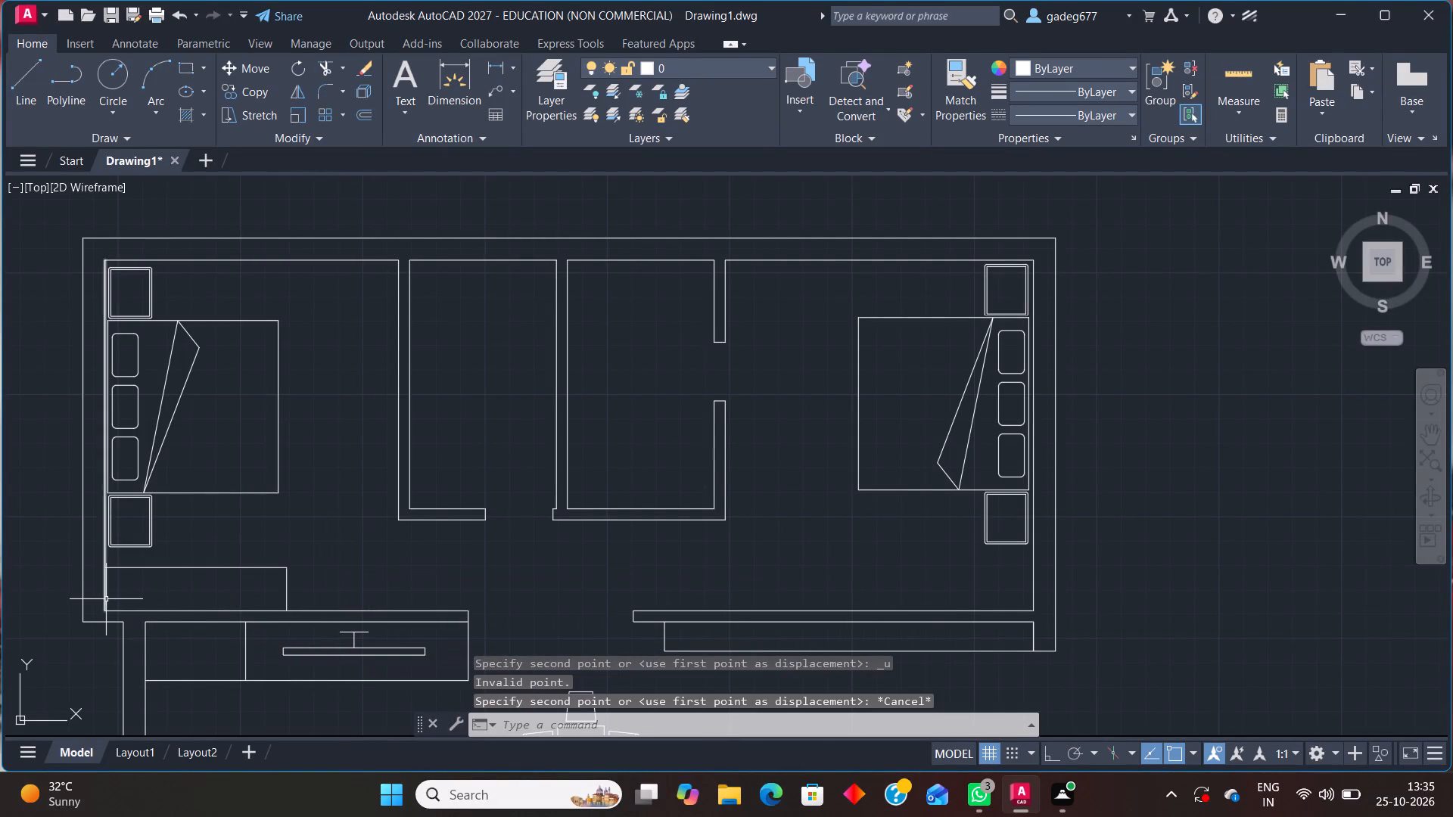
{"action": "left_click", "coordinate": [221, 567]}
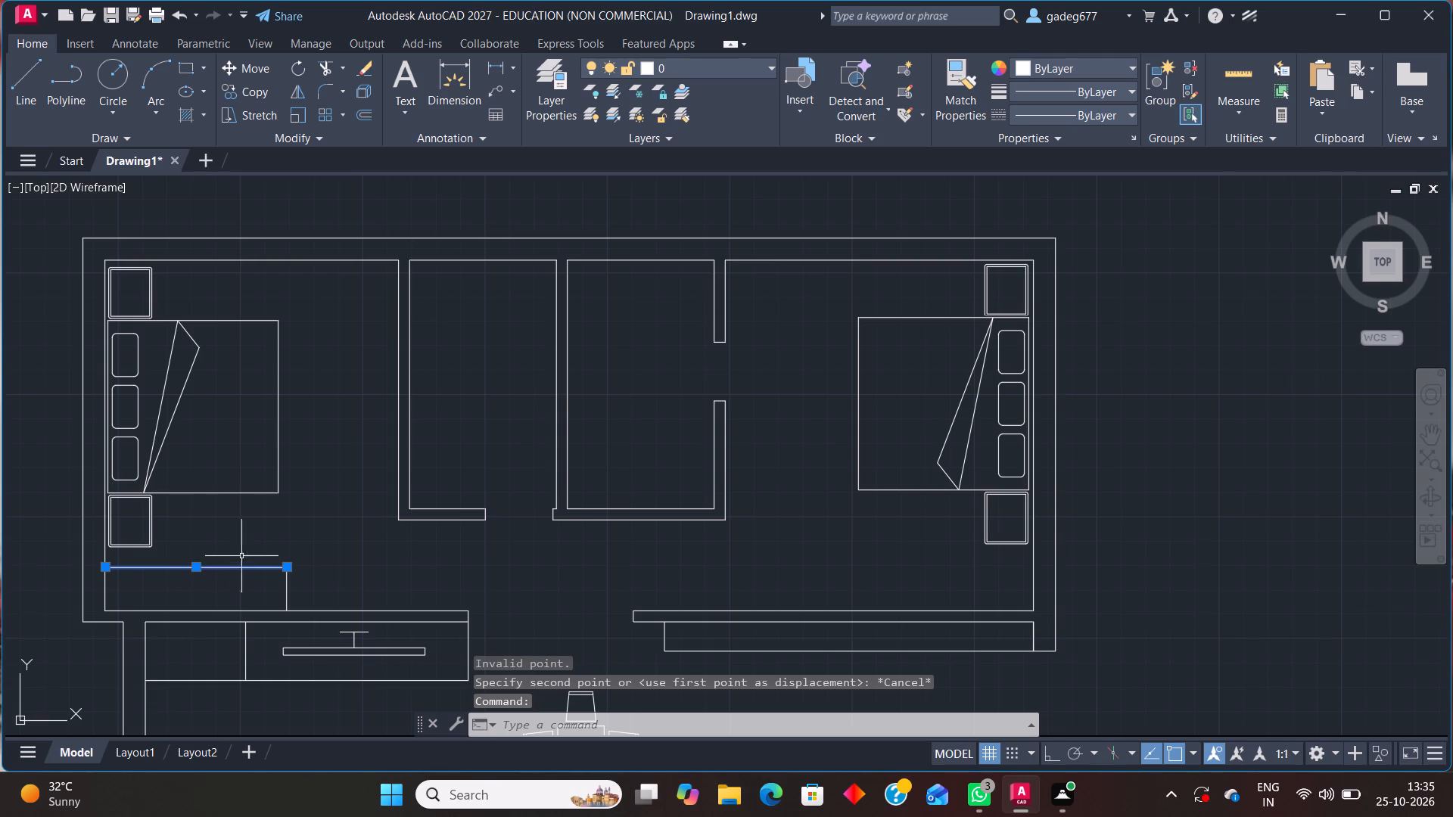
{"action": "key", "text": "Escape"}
Quick-measure the length and depth of the cabinet along the northwest bedroom's south wall.
{"action": "left_click", "coordinate": [1243, 69]}
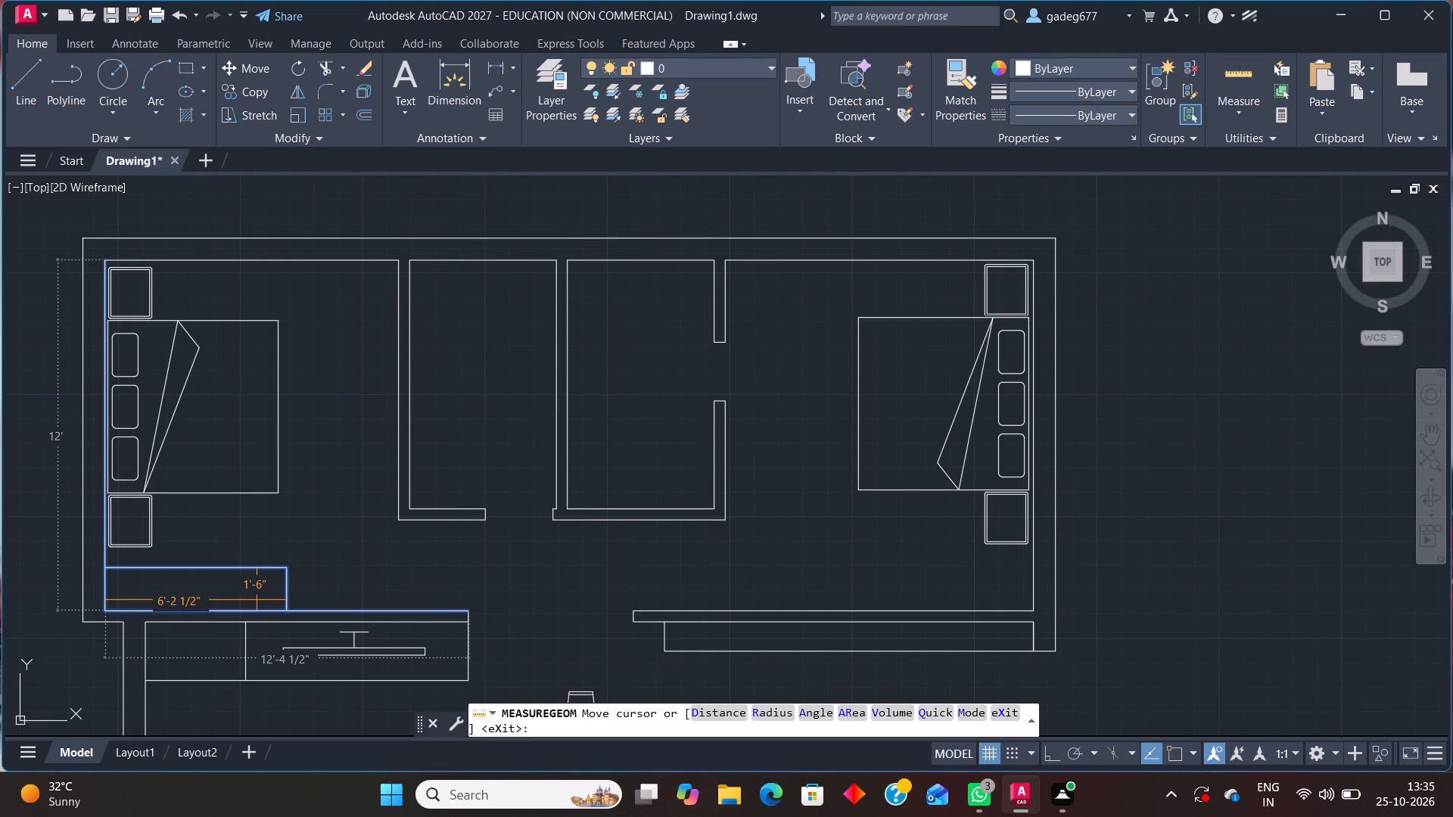
{"action": "key", "text": "Escape"}
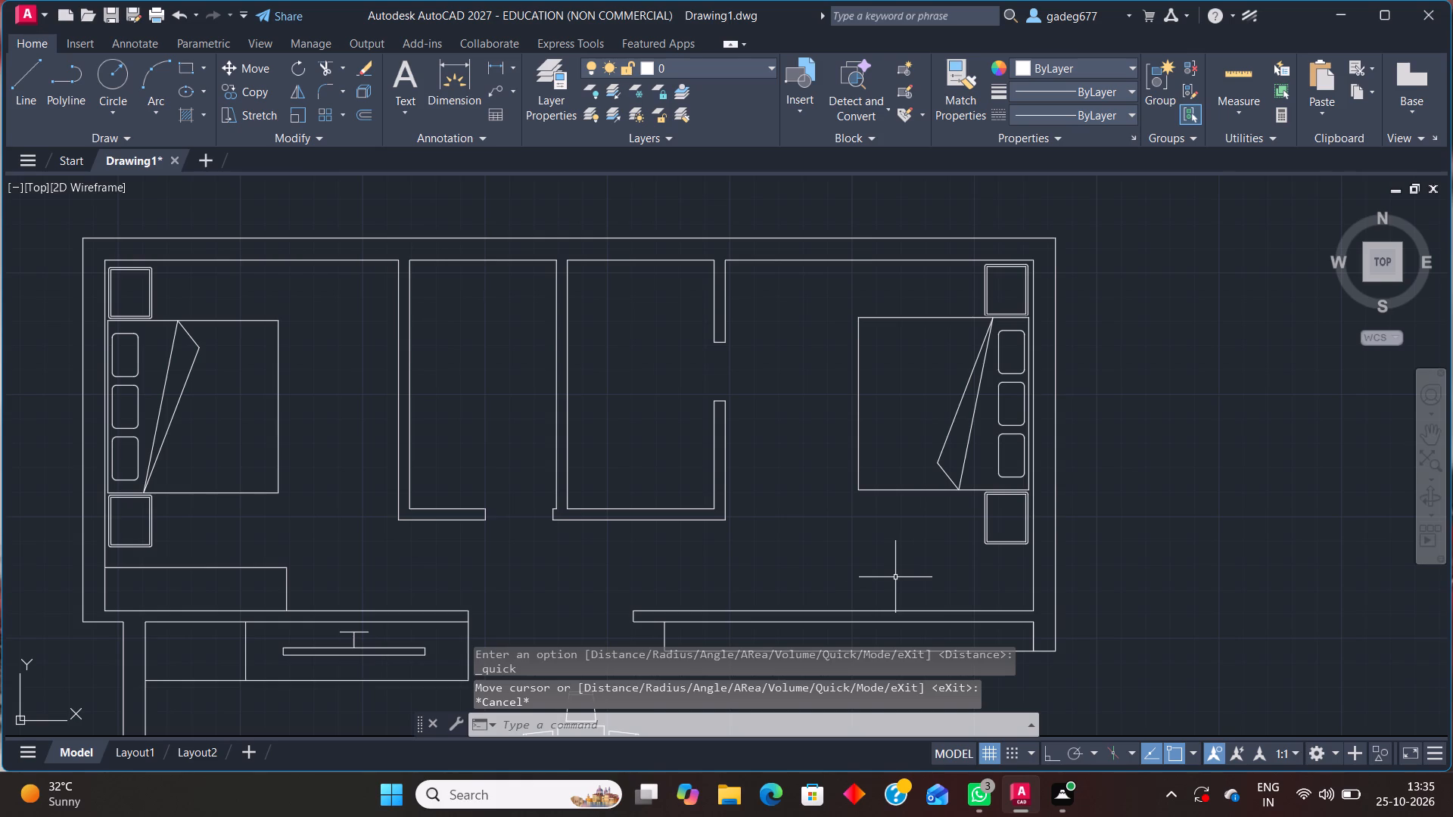
Draw a cabinet outline about 7'-10" long in the northeast bedroom's southeast corner, from the east wall and down to the south wall.
{"action": "key", "text": "l"}
{"action": "key", "text": "Return"}
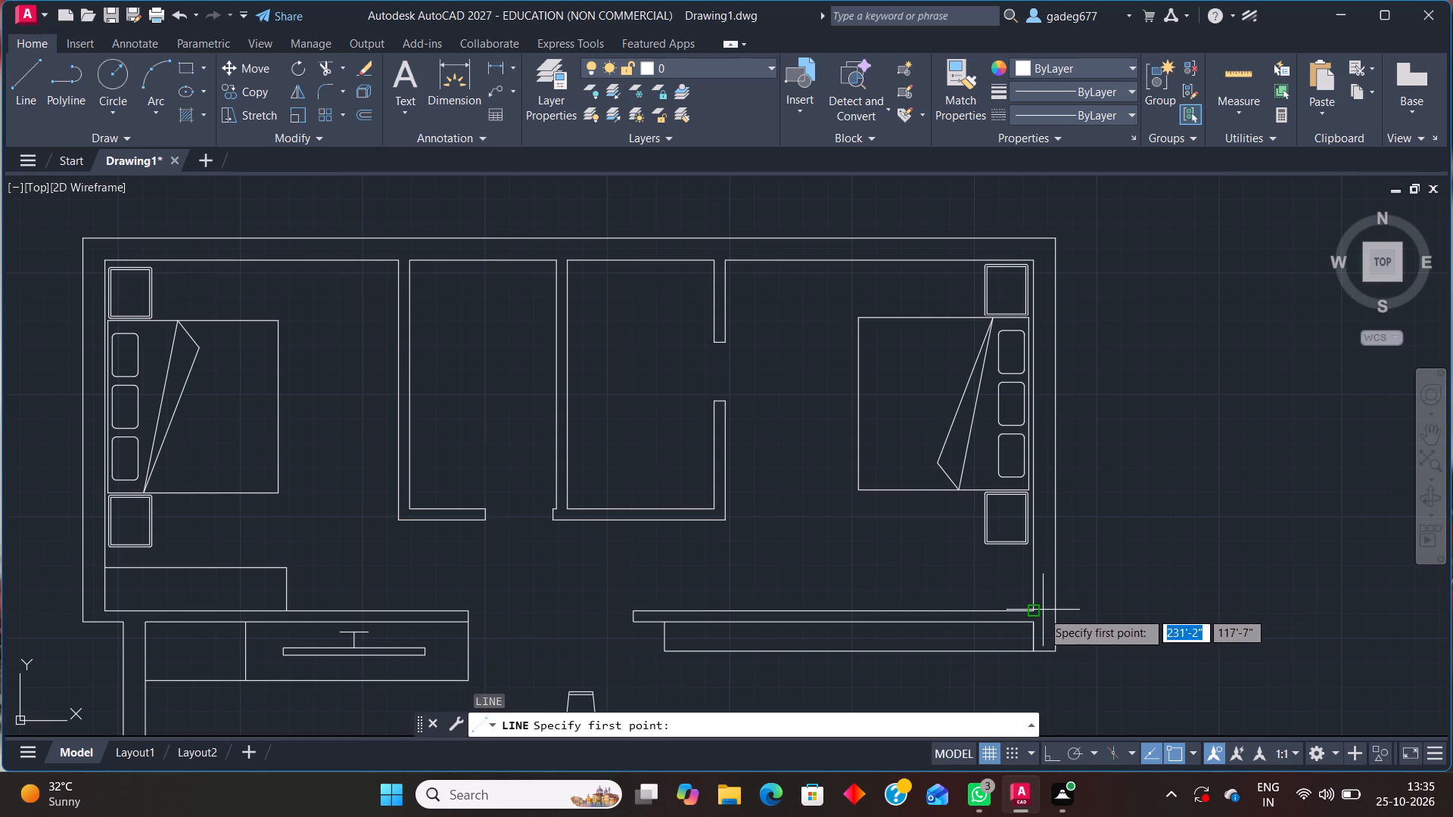
{"action": "left_click", "coordinate": [1032, 568]}
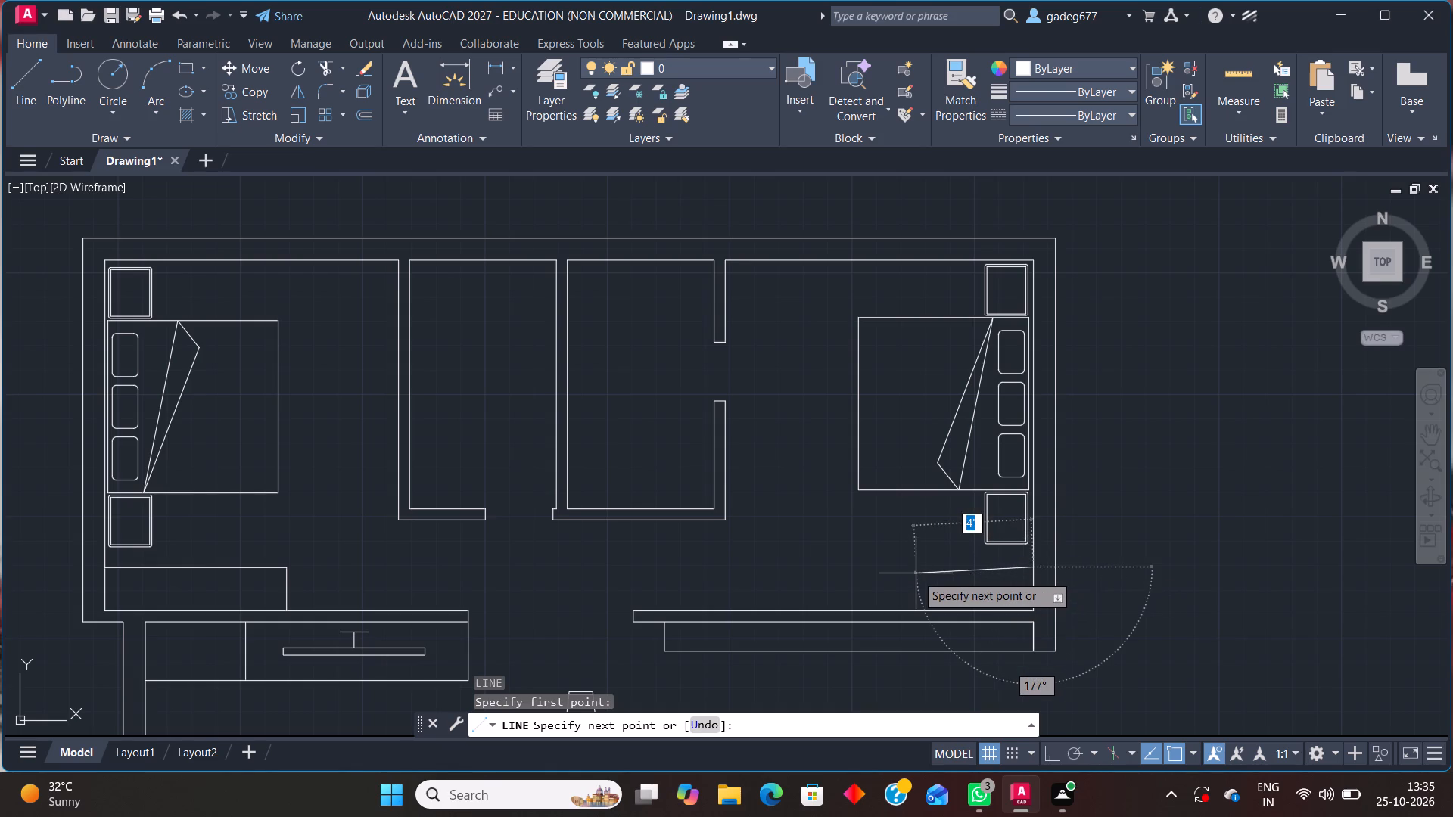
{"action": "key", "text": "F9"}
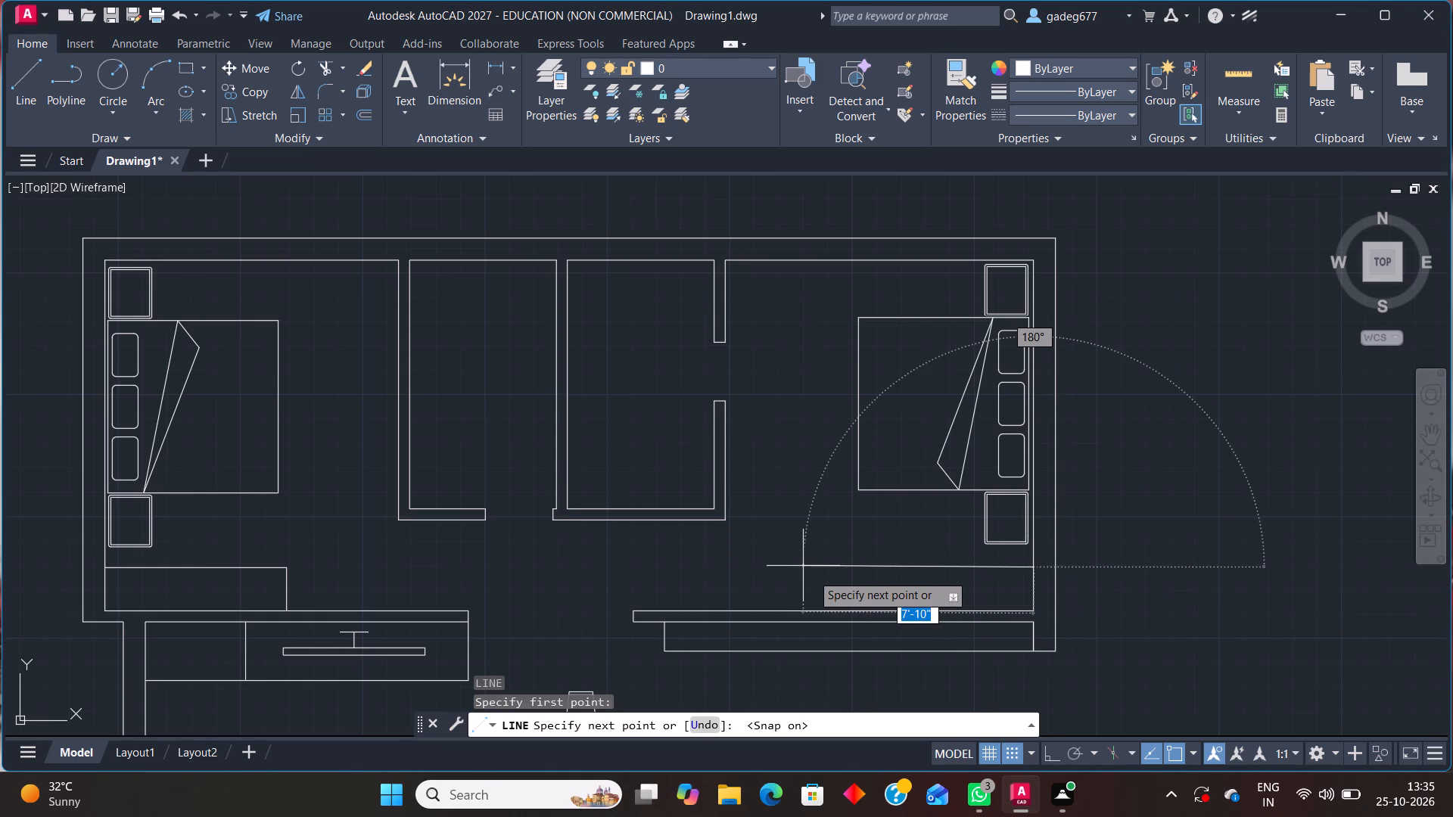
{"action": "left_click", "coordinate": [810, 572]}
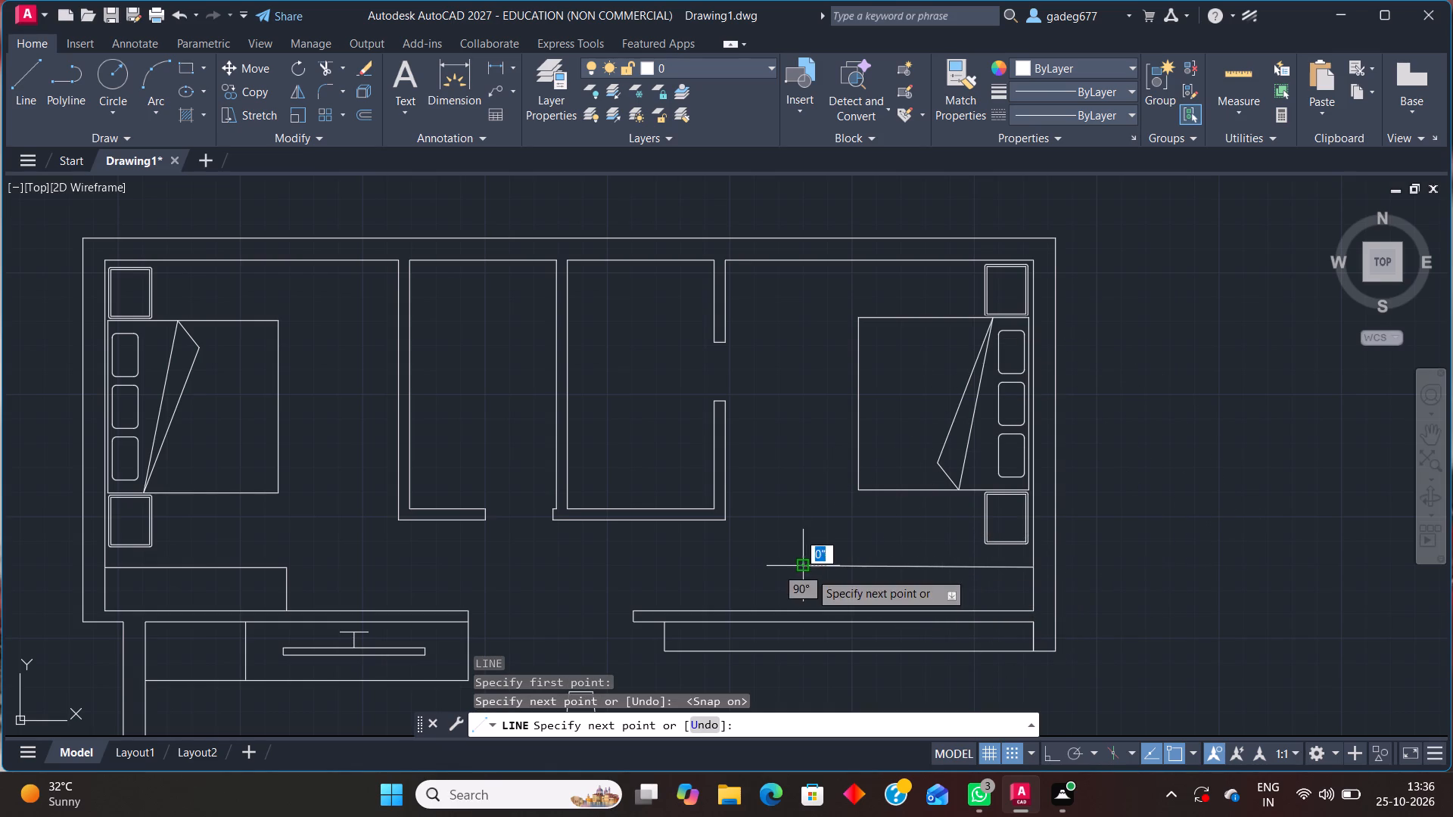
{"action": "left_click", "coordinate": [812, 612]}
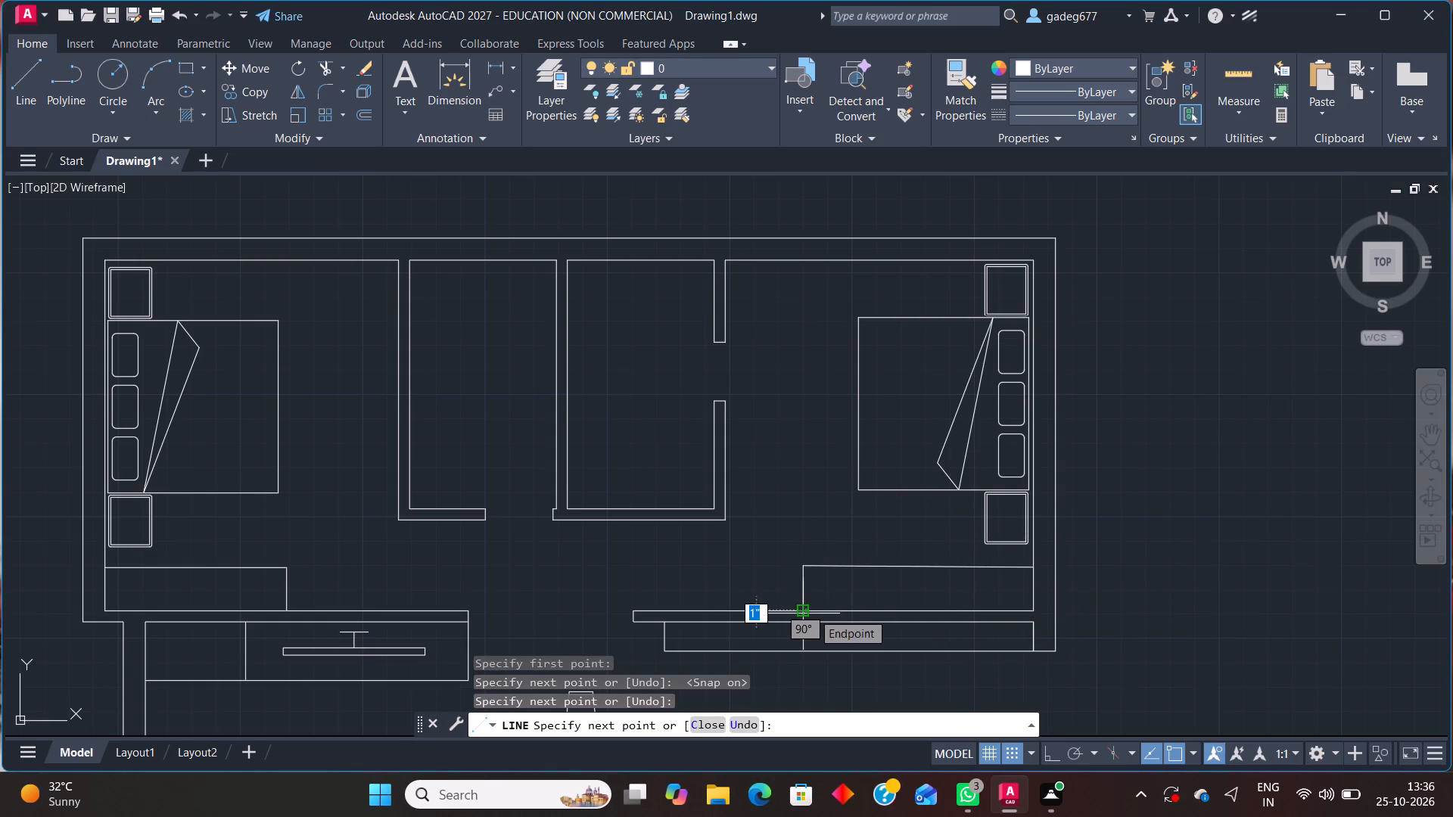
{"action": "key", "text": "Escape"}
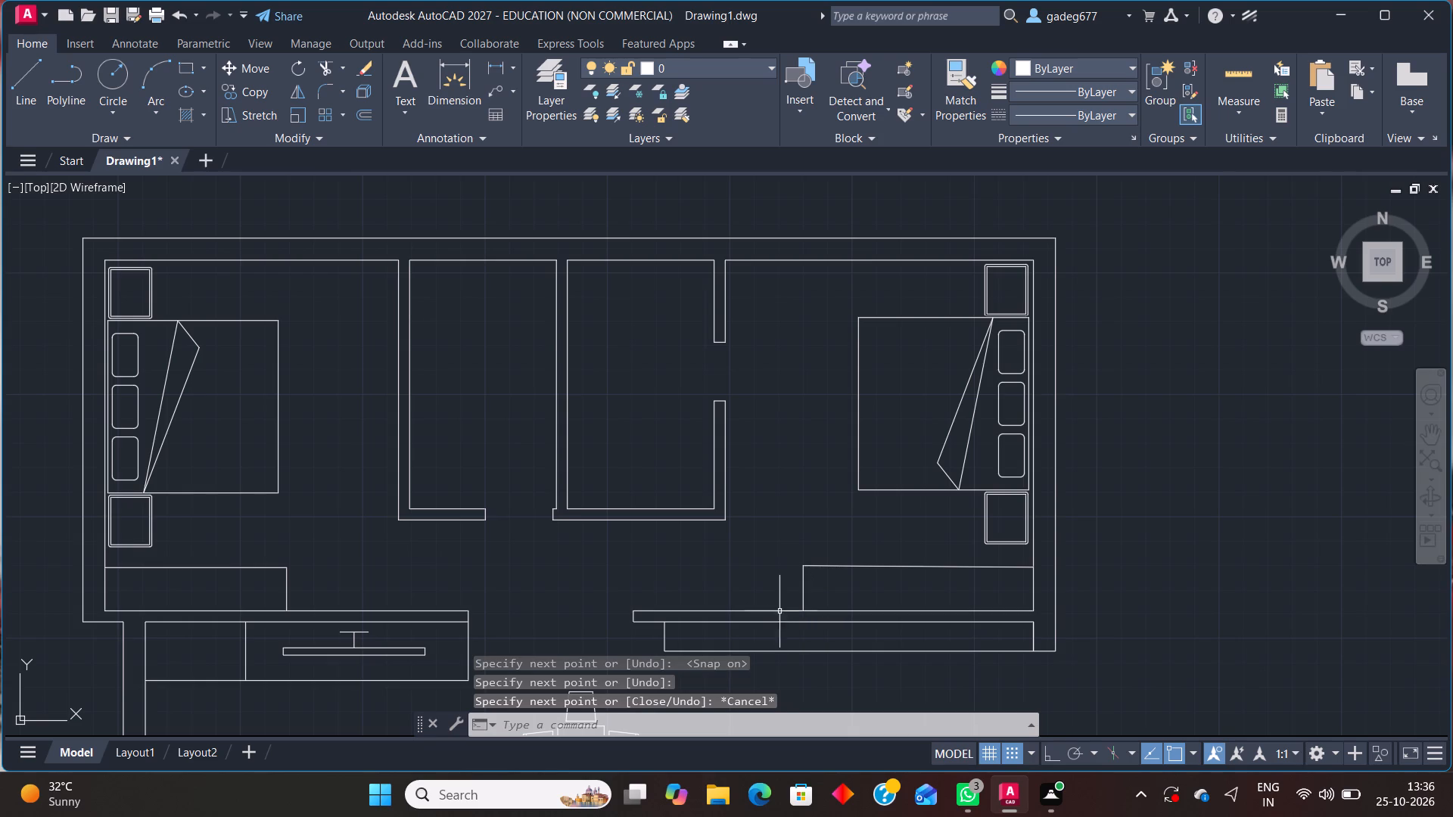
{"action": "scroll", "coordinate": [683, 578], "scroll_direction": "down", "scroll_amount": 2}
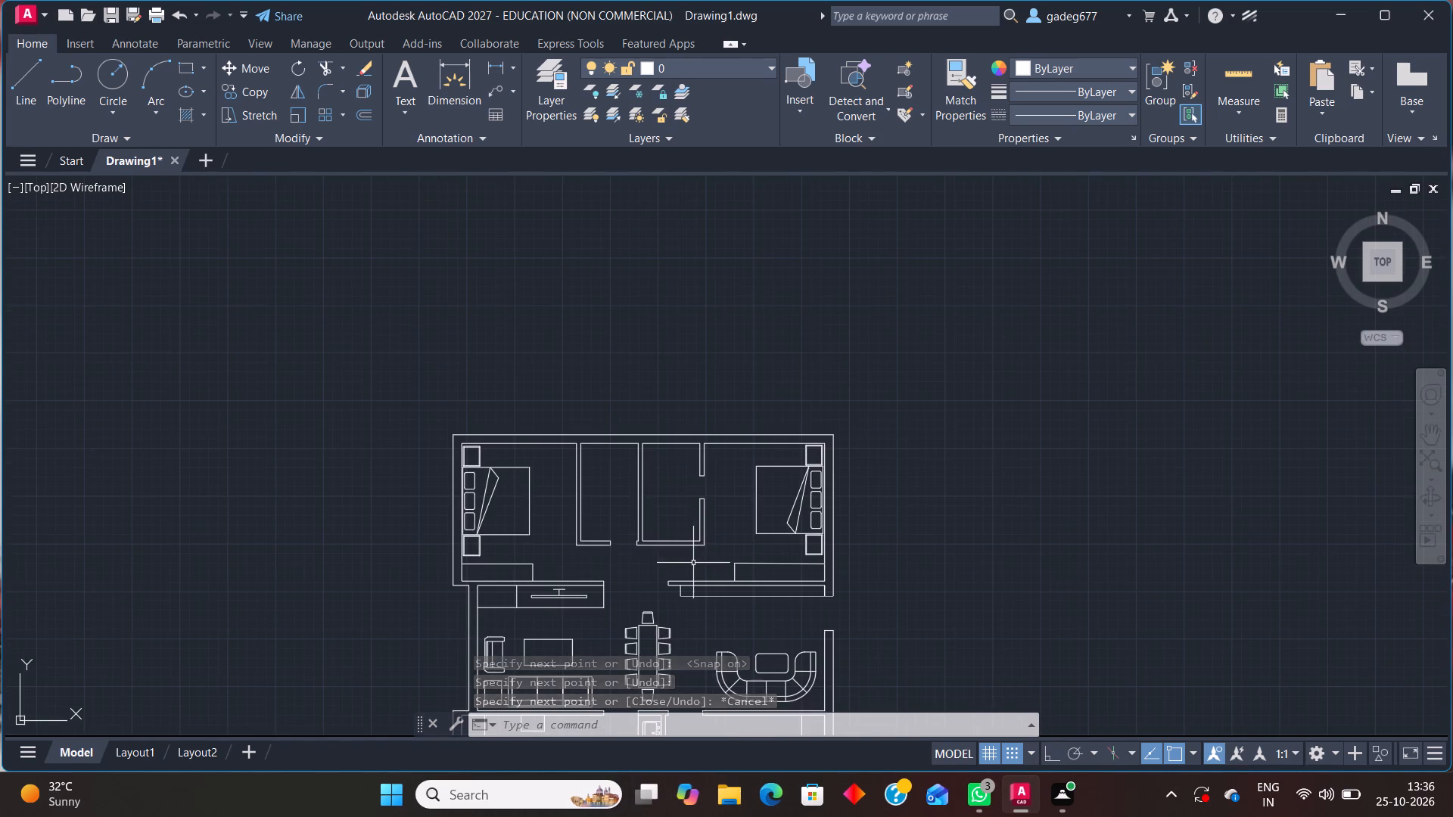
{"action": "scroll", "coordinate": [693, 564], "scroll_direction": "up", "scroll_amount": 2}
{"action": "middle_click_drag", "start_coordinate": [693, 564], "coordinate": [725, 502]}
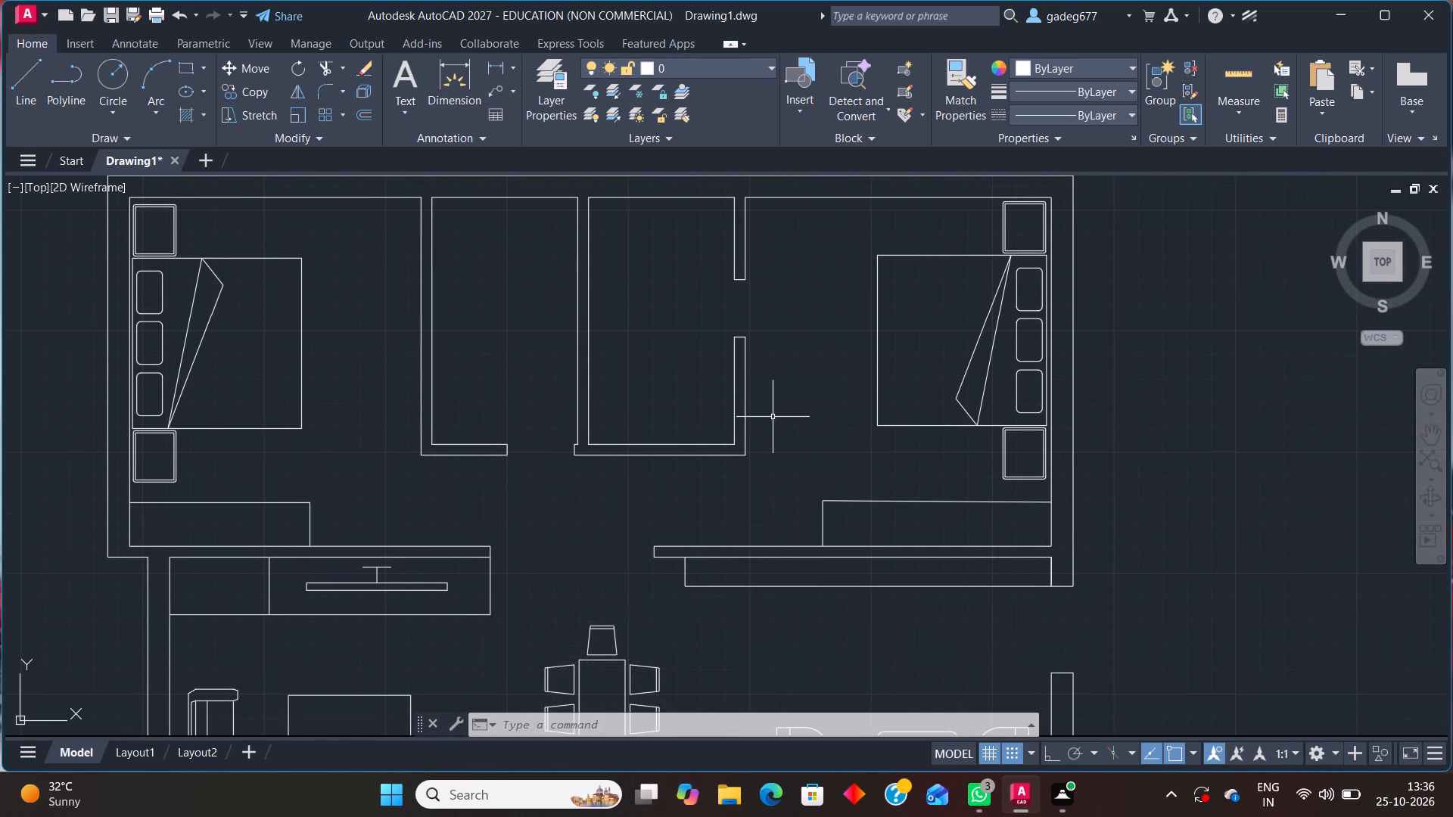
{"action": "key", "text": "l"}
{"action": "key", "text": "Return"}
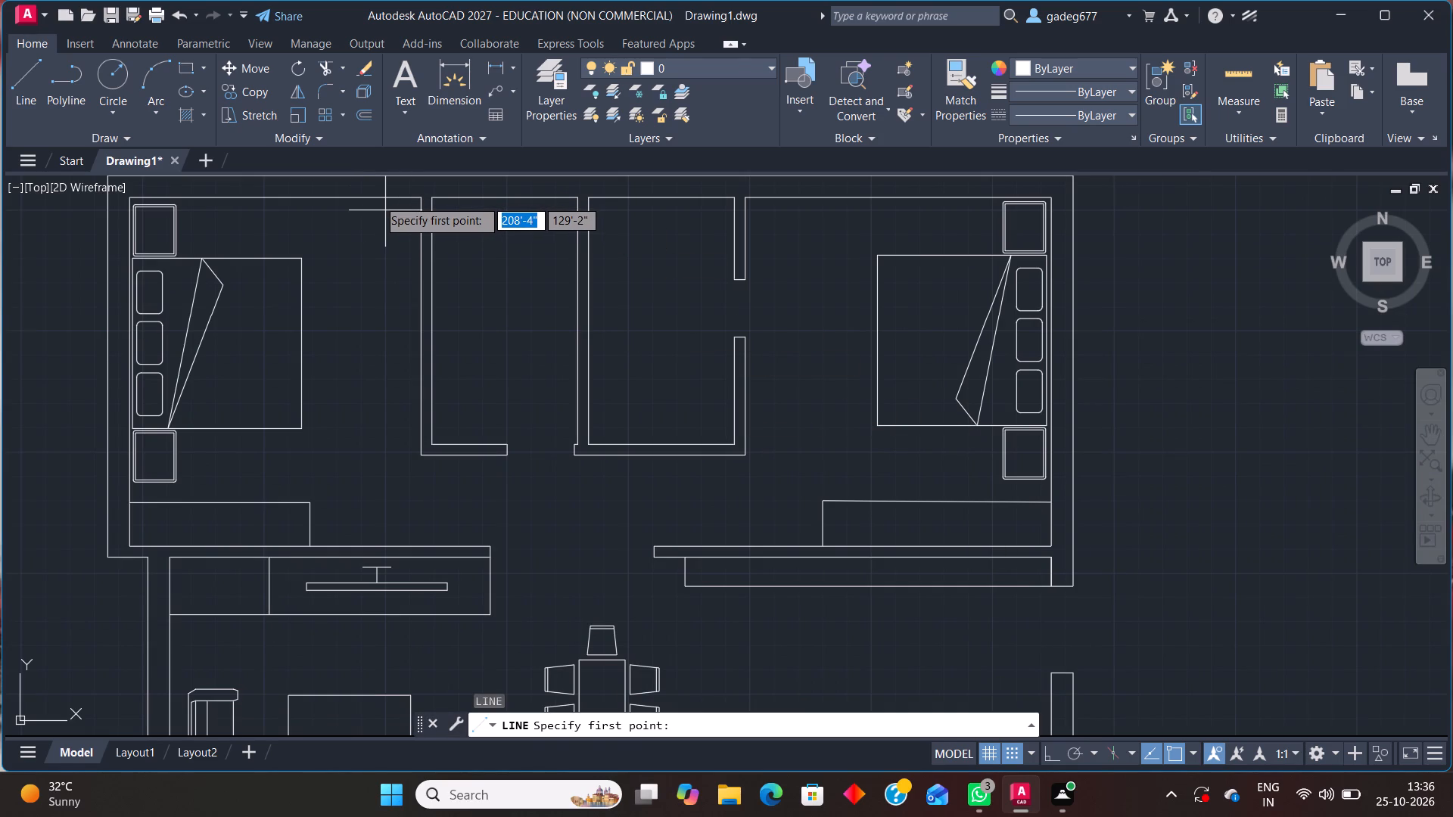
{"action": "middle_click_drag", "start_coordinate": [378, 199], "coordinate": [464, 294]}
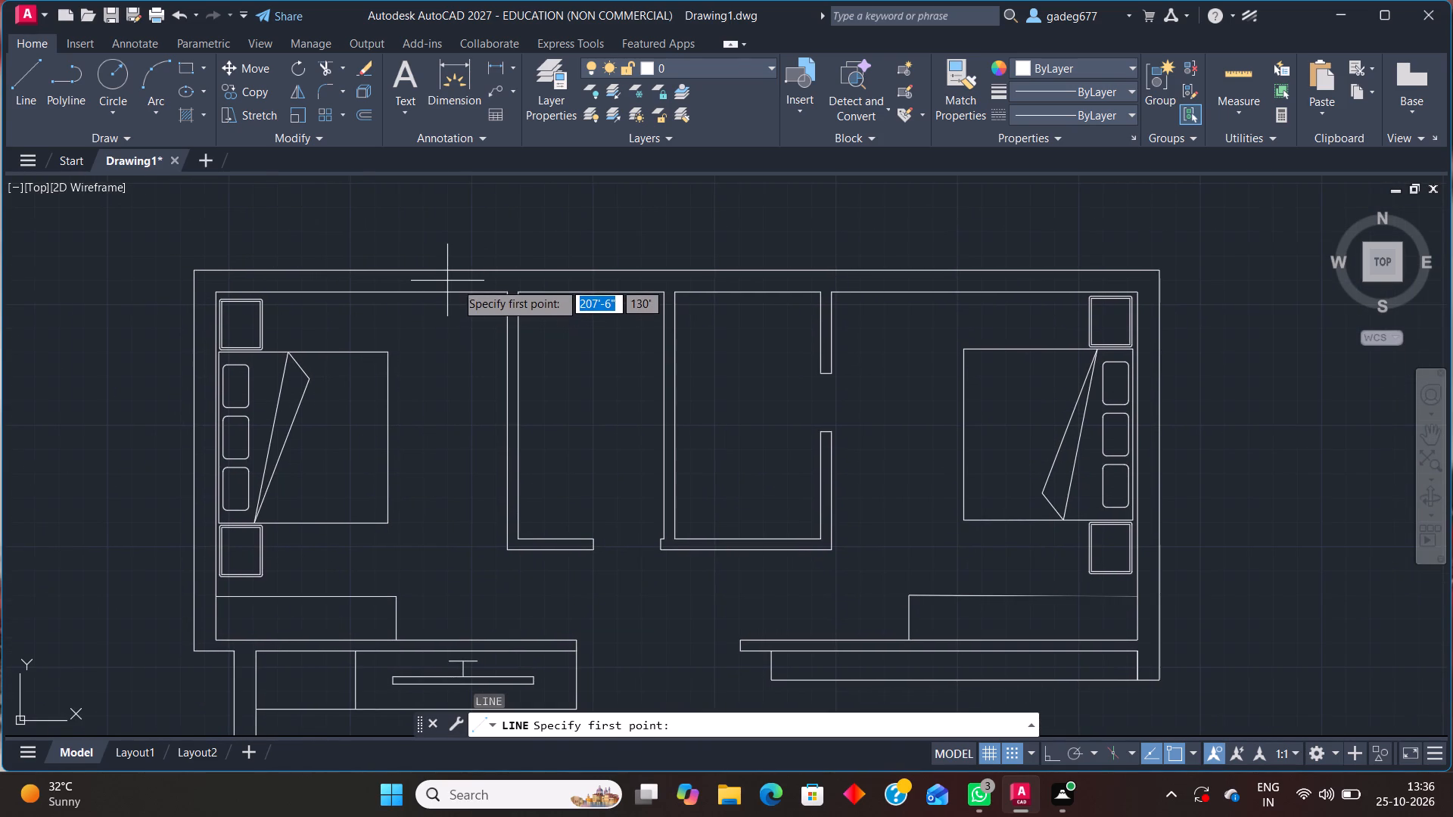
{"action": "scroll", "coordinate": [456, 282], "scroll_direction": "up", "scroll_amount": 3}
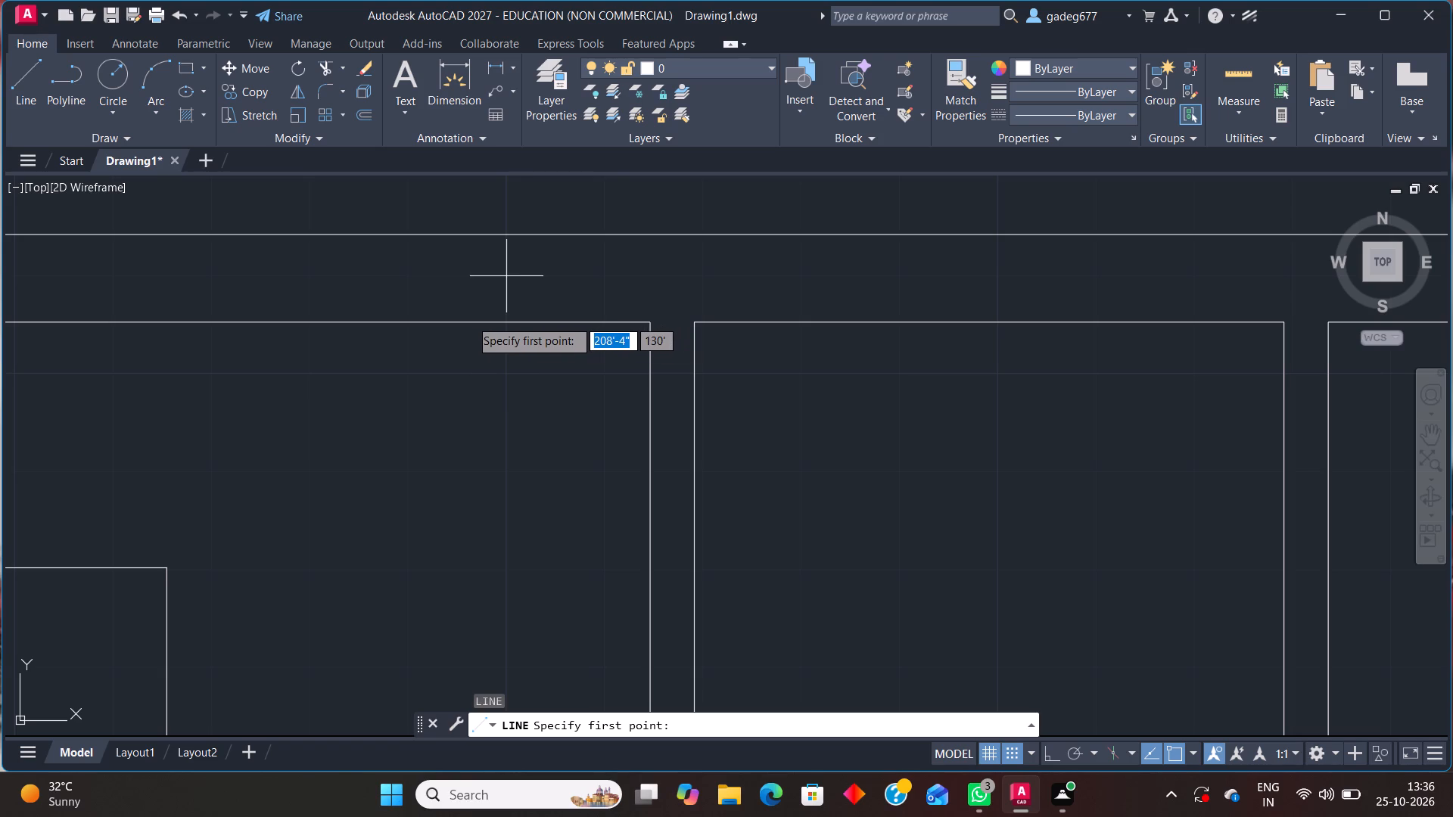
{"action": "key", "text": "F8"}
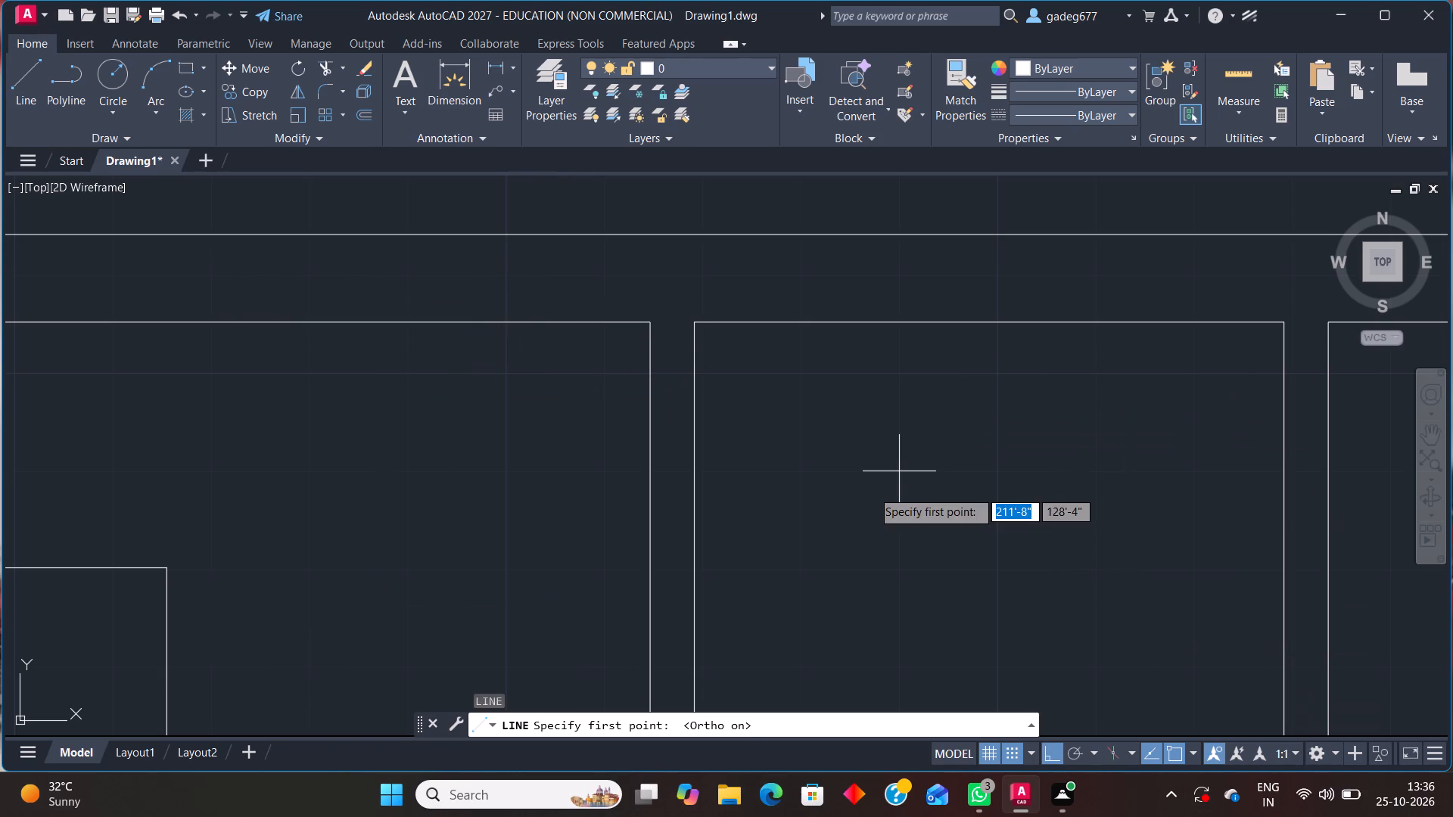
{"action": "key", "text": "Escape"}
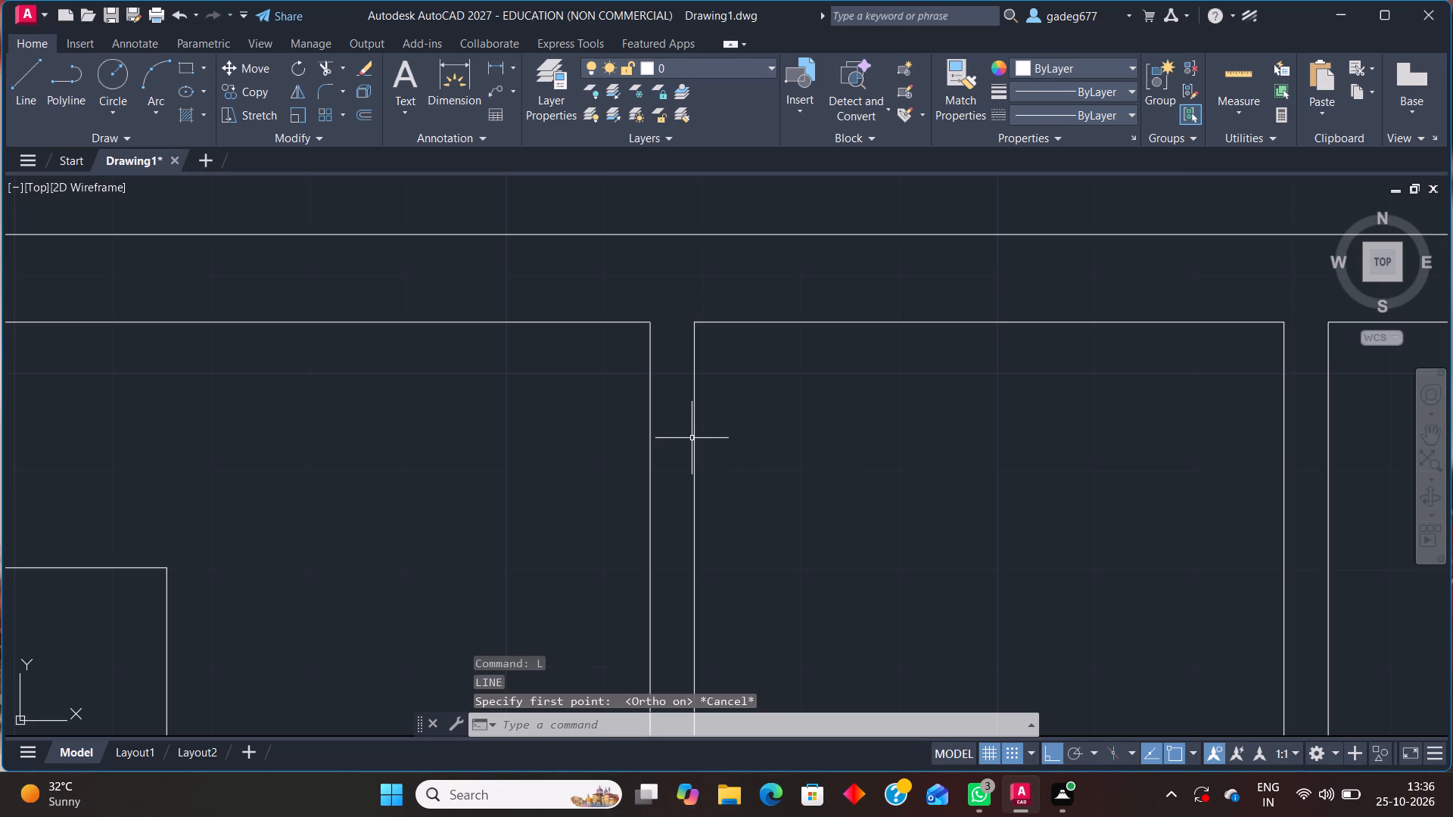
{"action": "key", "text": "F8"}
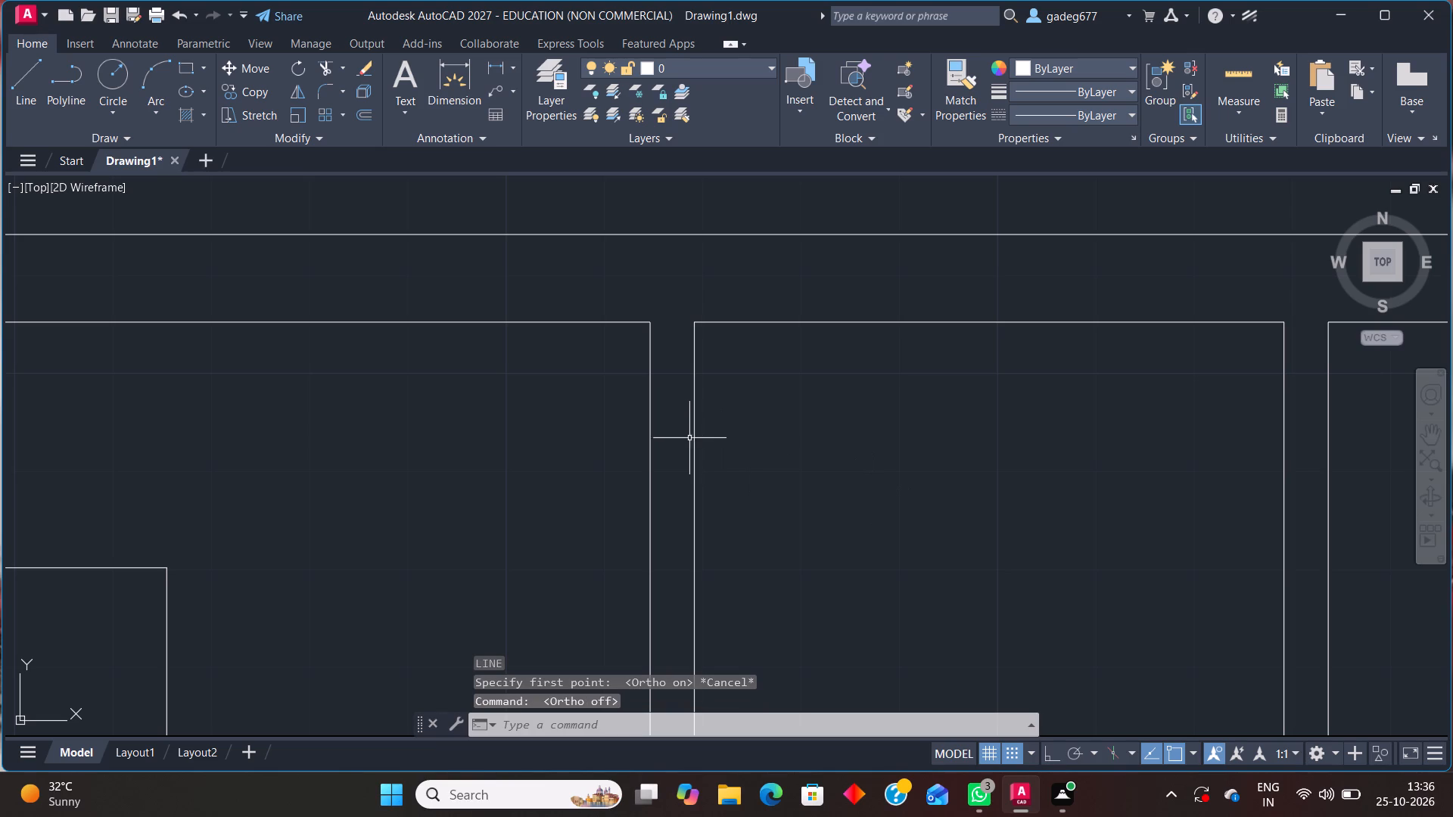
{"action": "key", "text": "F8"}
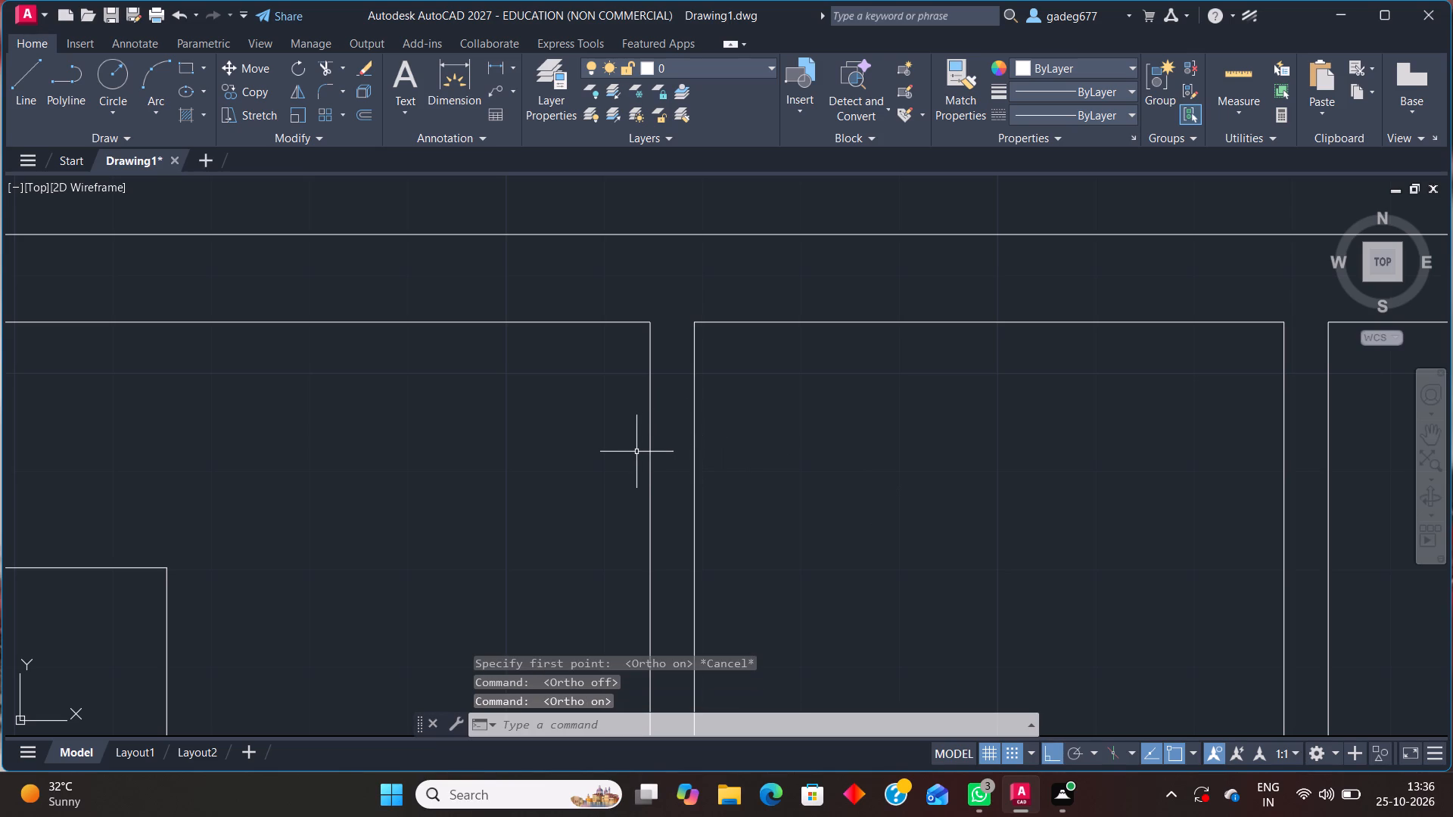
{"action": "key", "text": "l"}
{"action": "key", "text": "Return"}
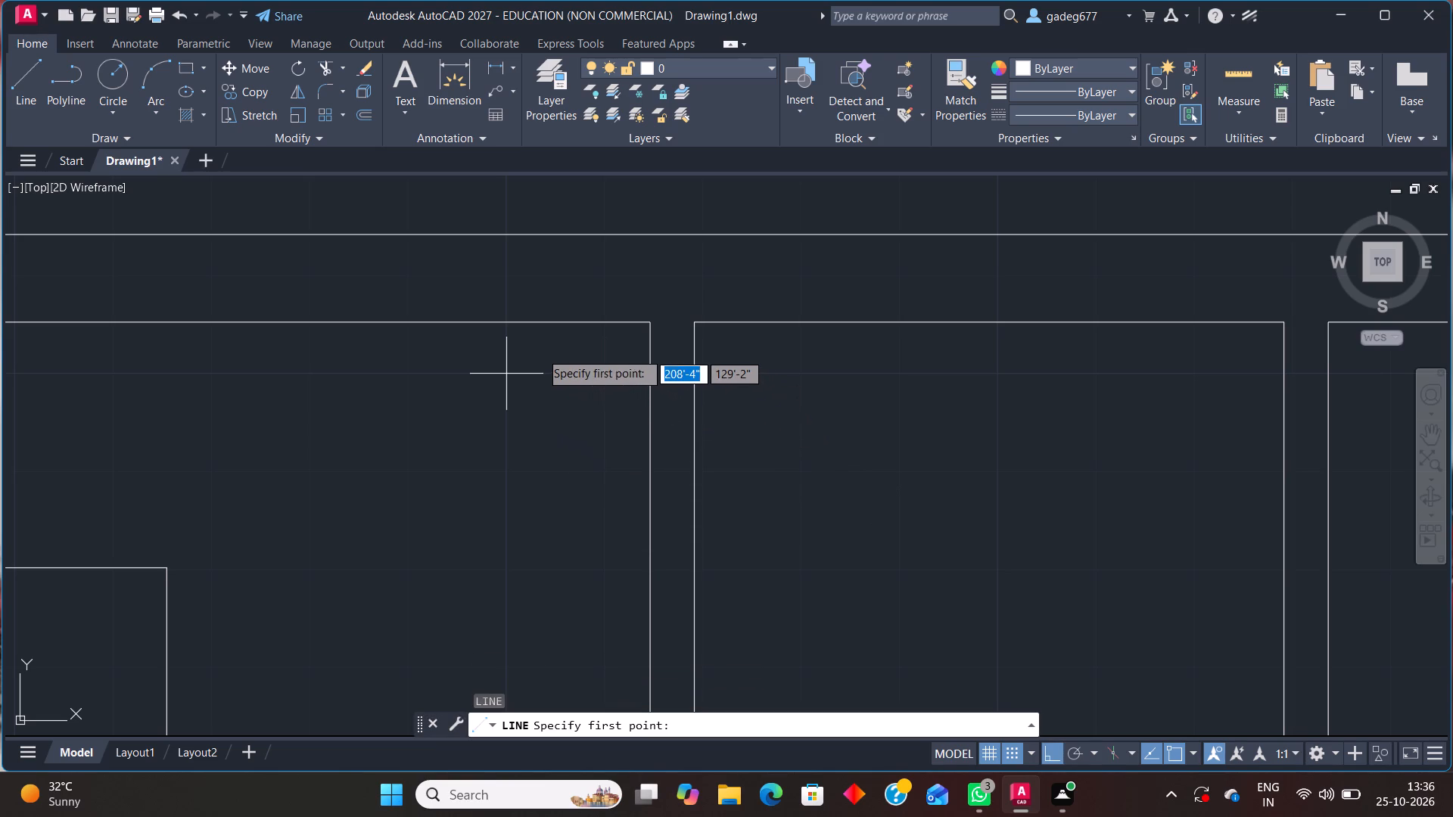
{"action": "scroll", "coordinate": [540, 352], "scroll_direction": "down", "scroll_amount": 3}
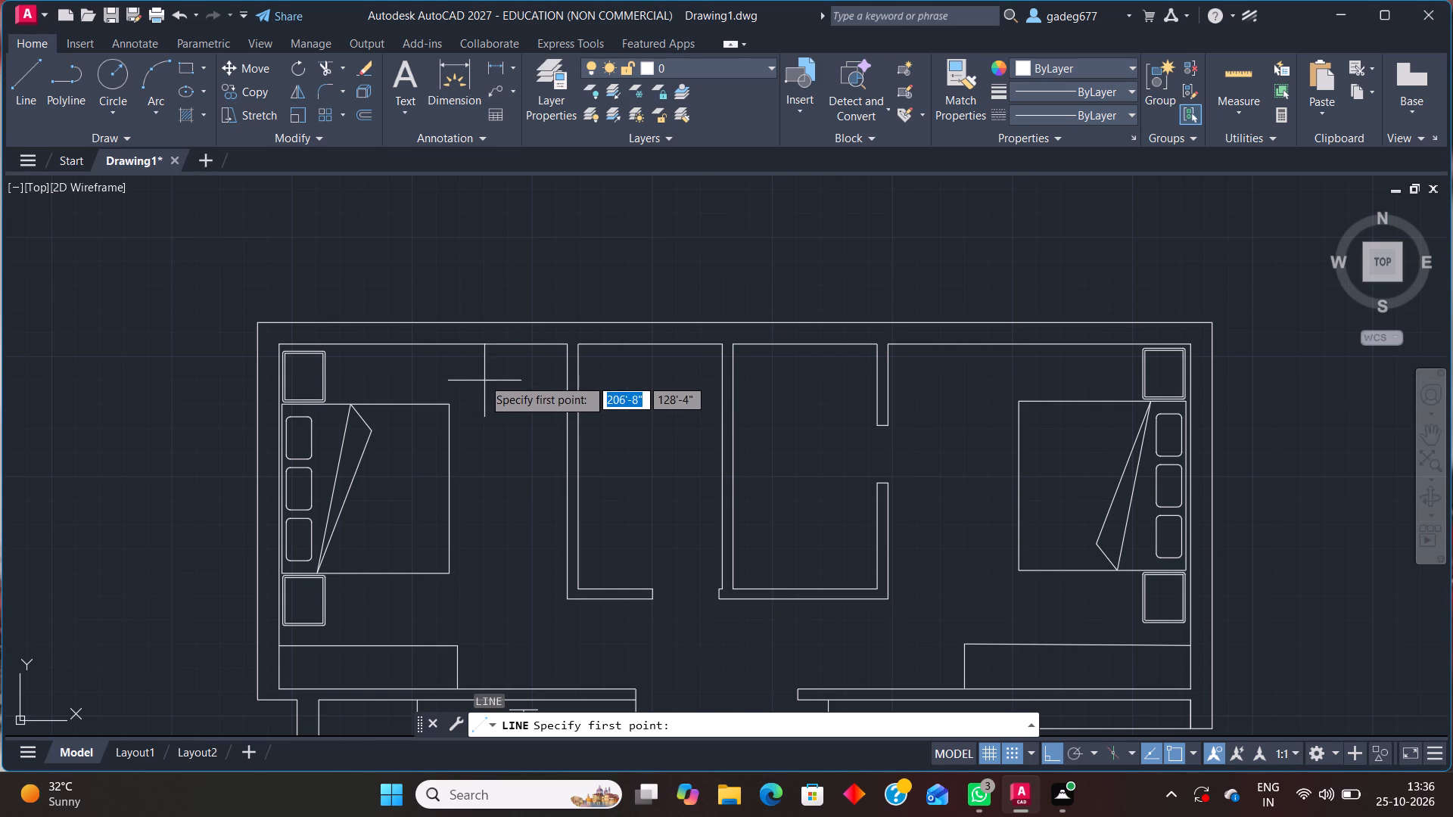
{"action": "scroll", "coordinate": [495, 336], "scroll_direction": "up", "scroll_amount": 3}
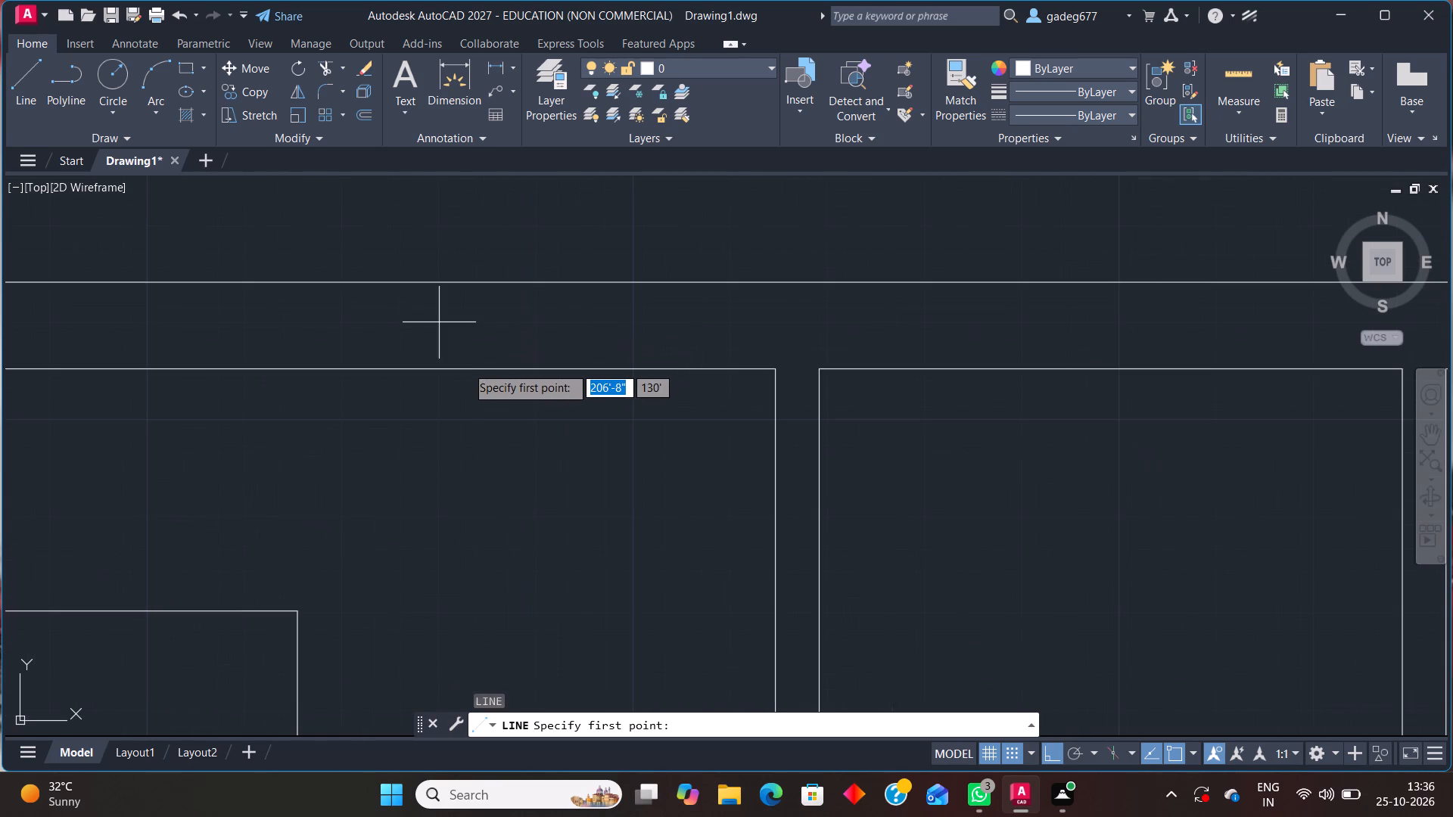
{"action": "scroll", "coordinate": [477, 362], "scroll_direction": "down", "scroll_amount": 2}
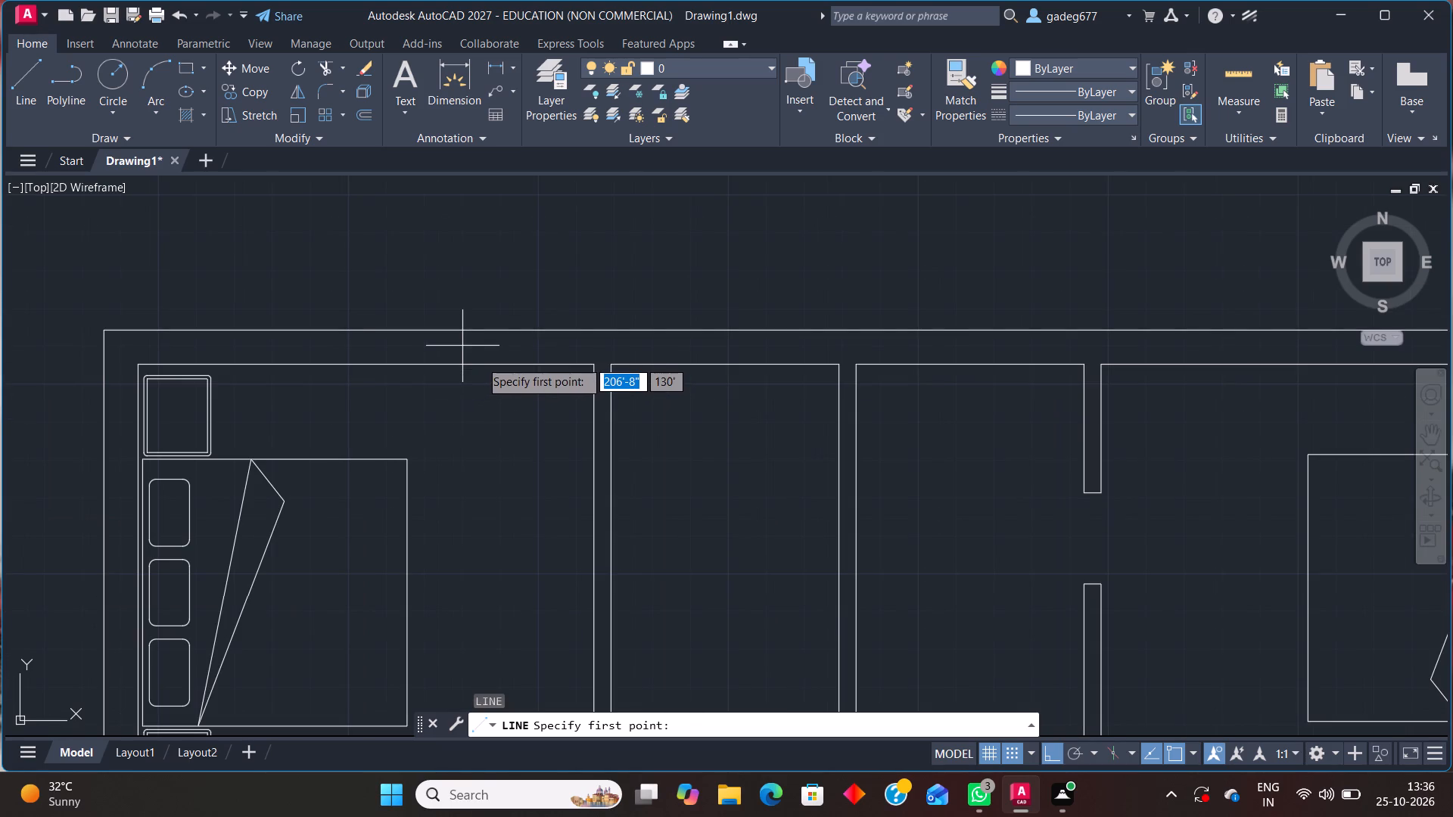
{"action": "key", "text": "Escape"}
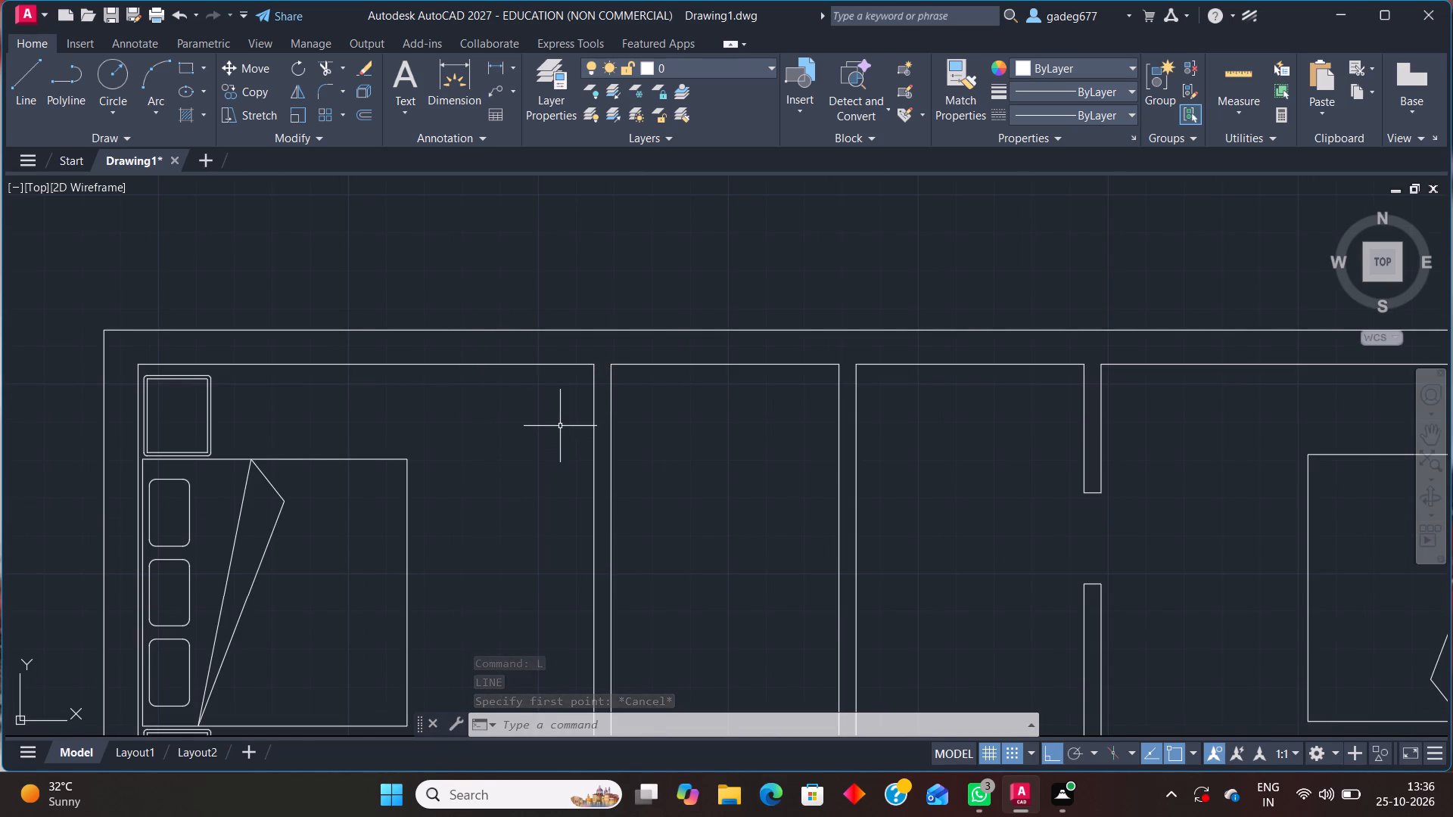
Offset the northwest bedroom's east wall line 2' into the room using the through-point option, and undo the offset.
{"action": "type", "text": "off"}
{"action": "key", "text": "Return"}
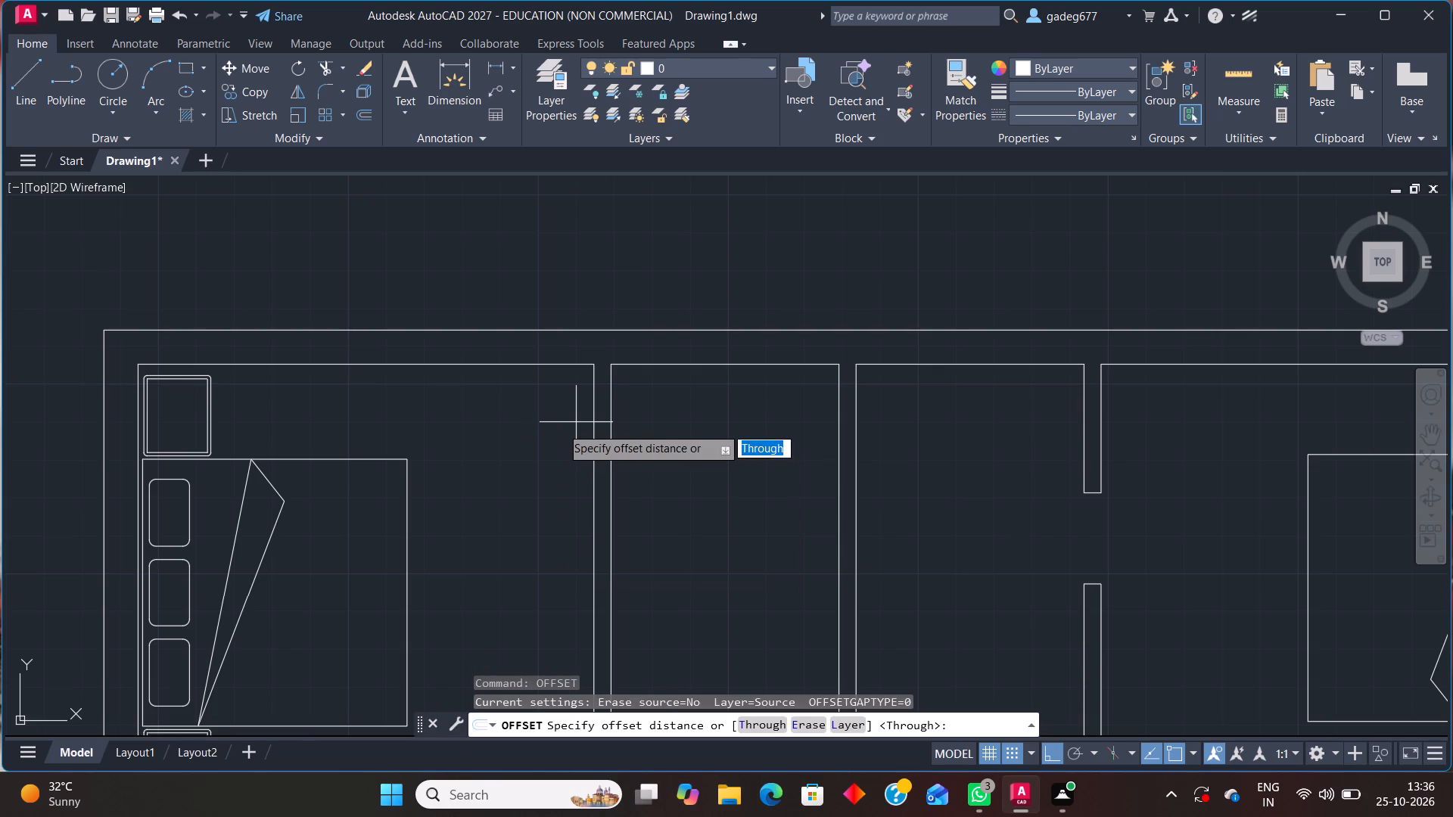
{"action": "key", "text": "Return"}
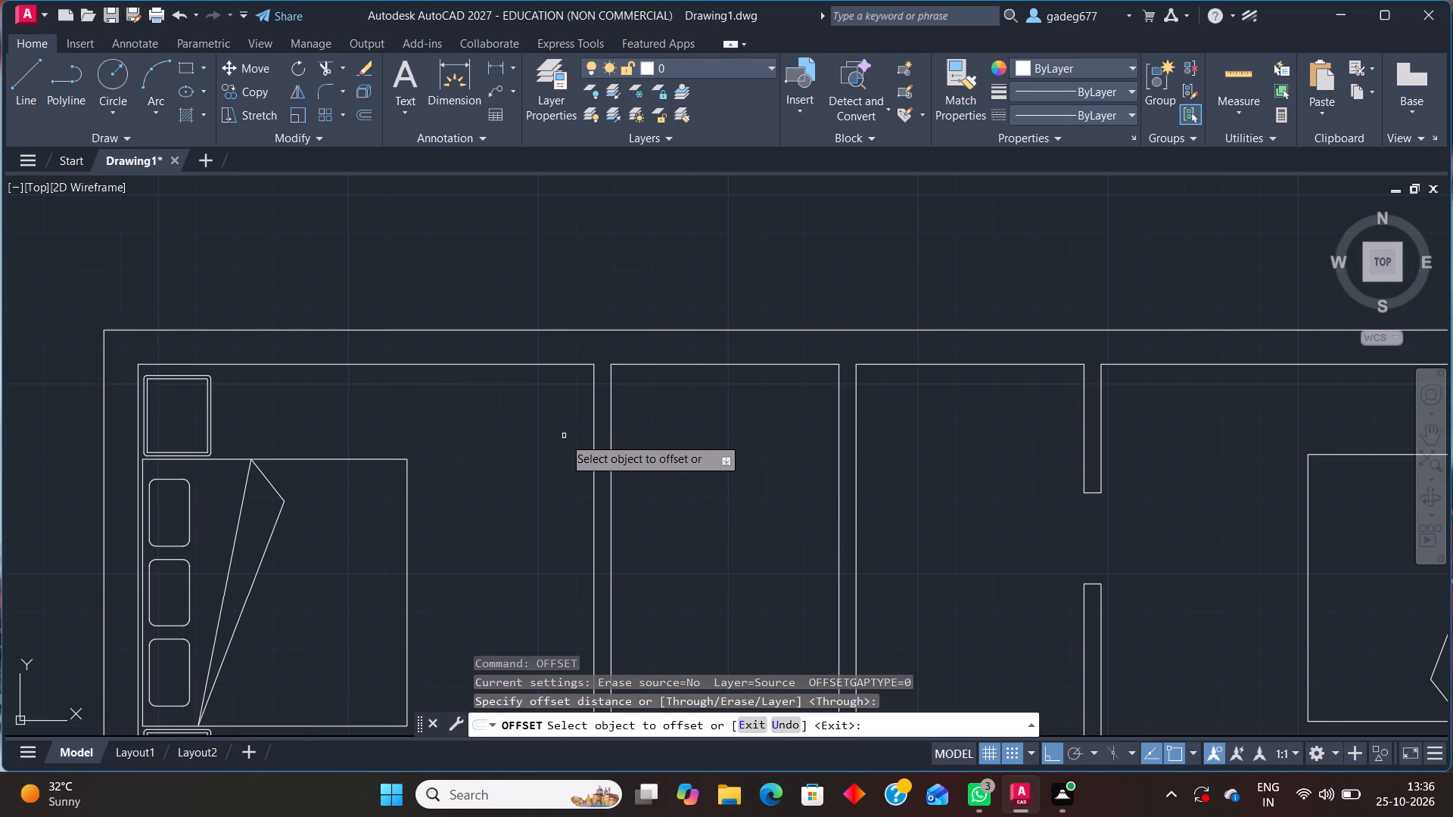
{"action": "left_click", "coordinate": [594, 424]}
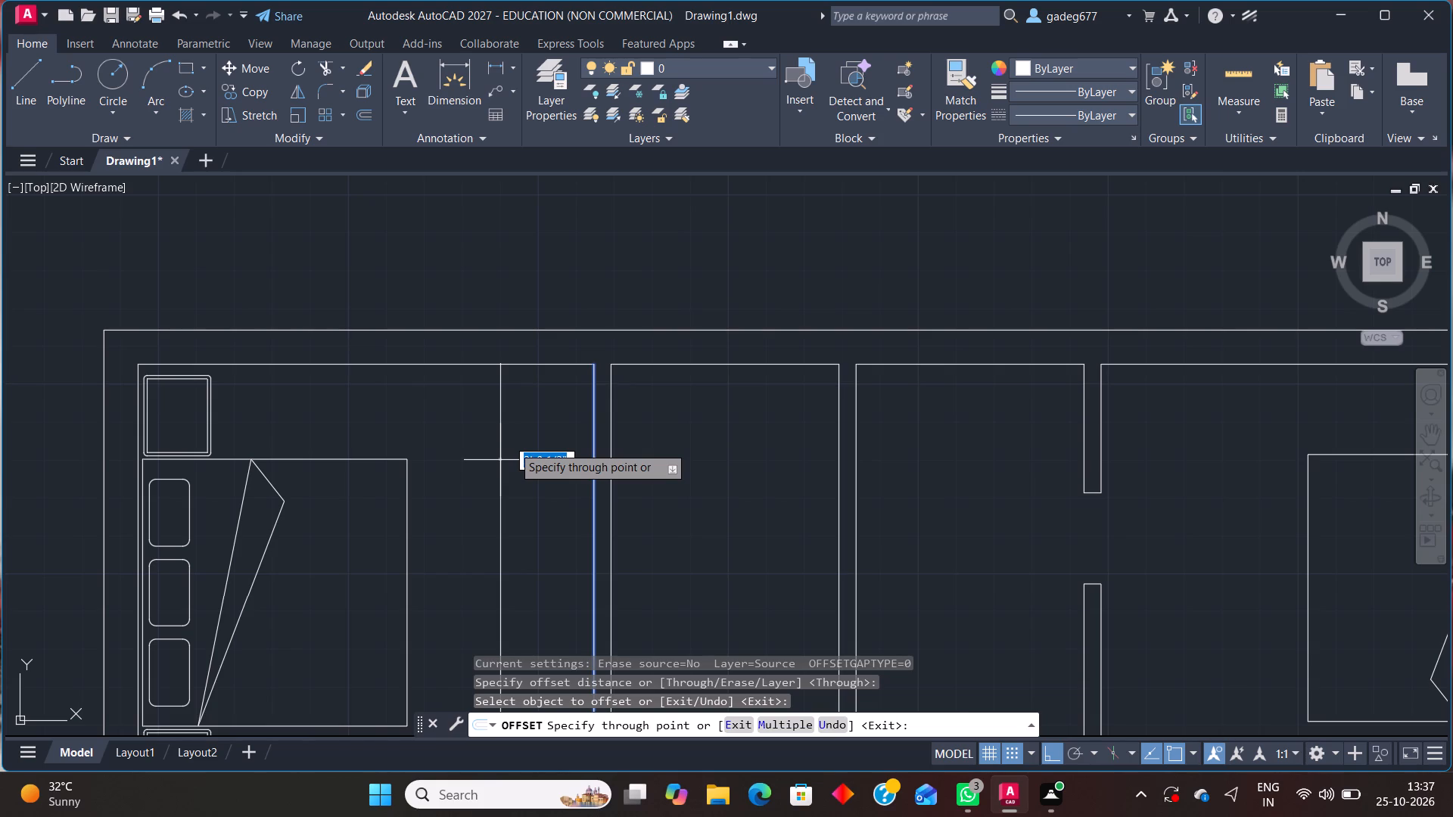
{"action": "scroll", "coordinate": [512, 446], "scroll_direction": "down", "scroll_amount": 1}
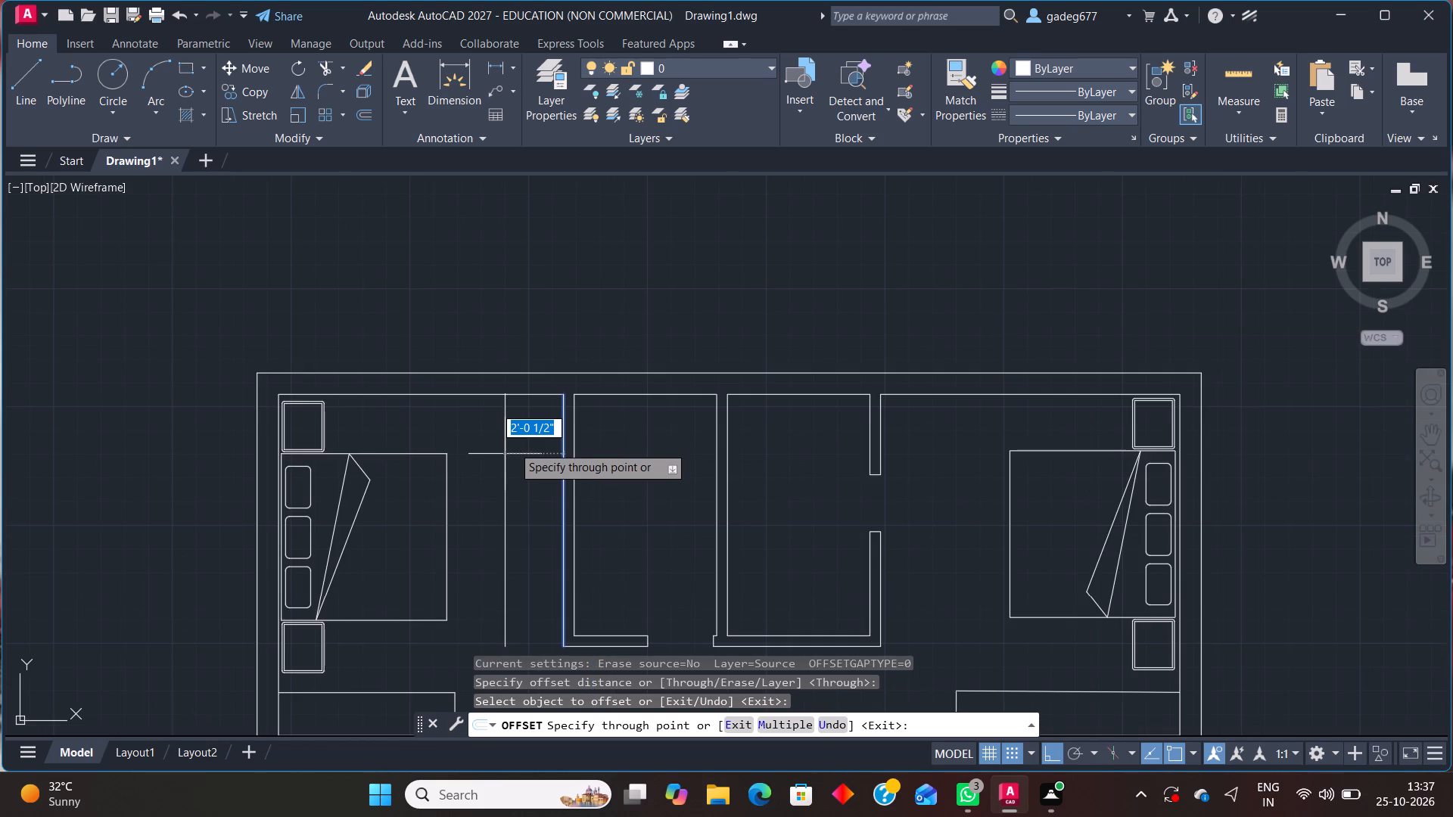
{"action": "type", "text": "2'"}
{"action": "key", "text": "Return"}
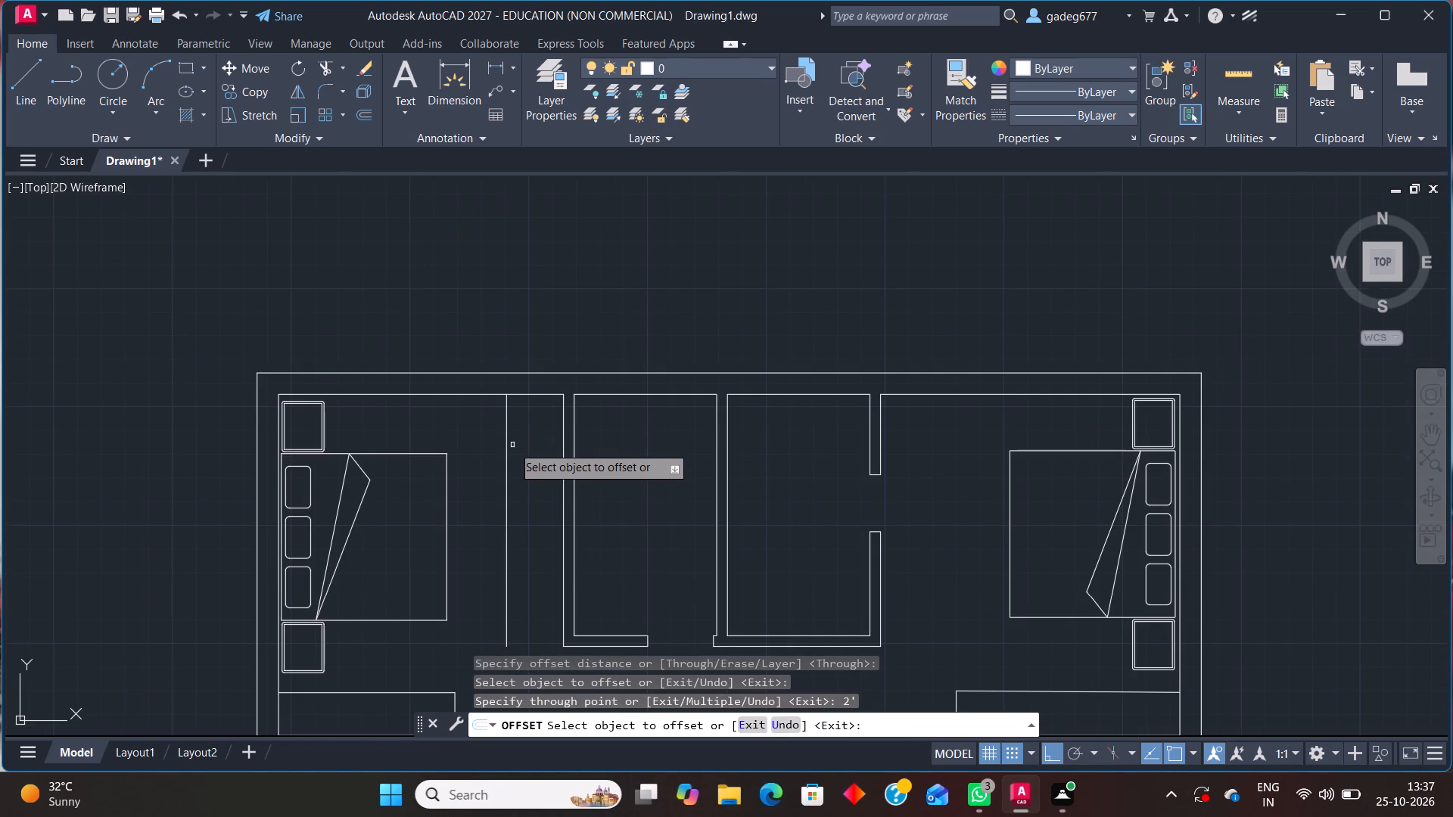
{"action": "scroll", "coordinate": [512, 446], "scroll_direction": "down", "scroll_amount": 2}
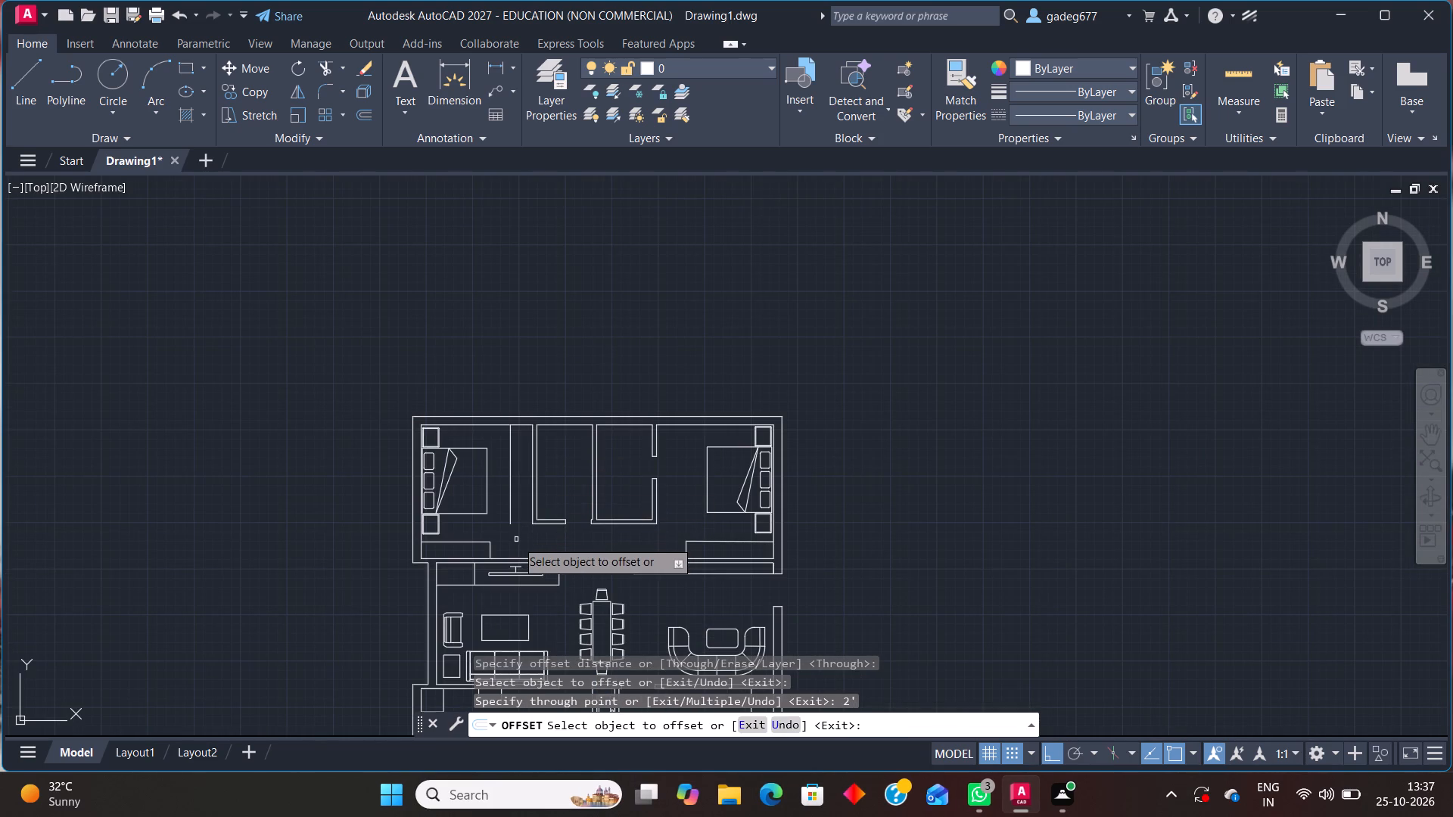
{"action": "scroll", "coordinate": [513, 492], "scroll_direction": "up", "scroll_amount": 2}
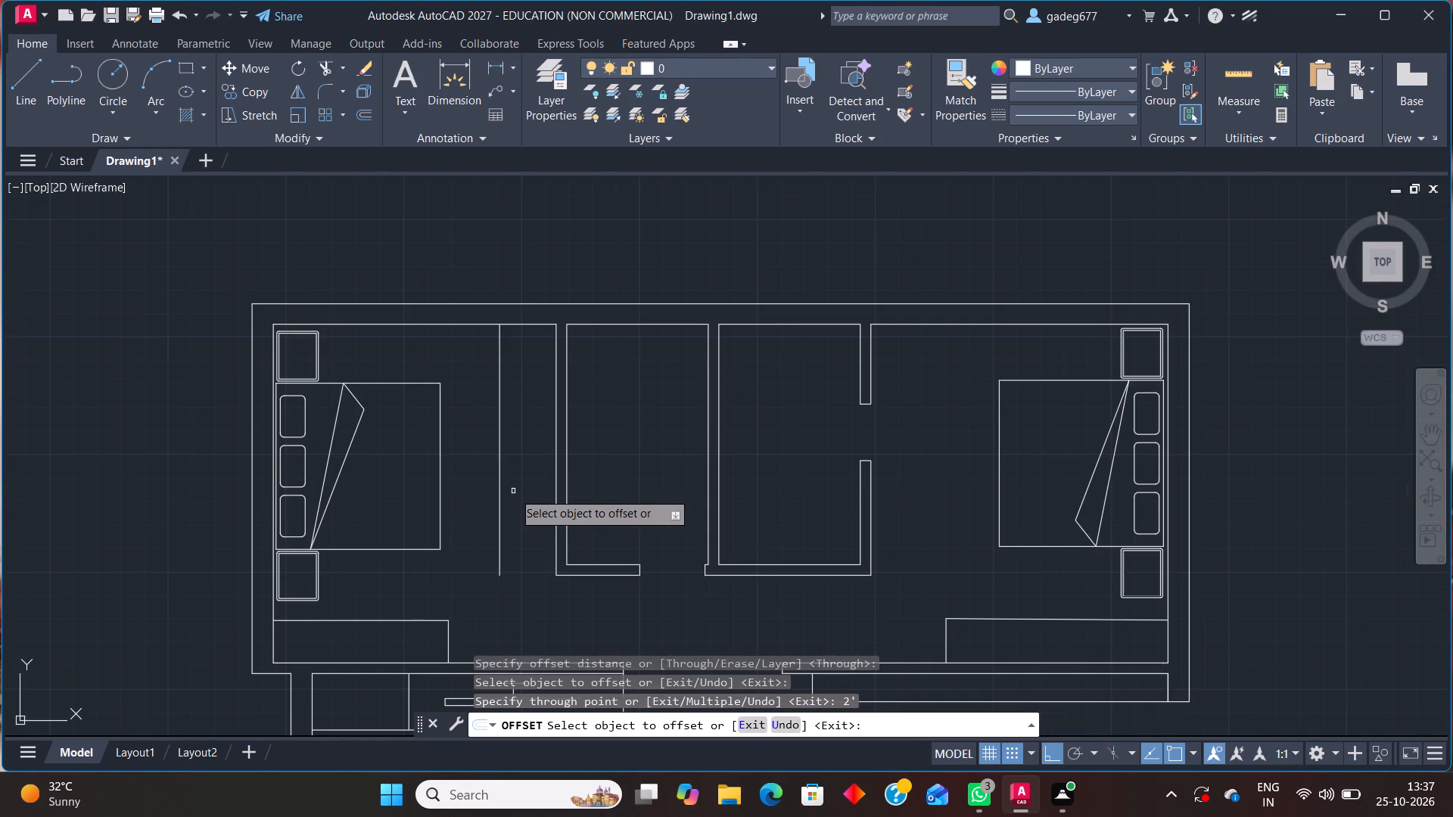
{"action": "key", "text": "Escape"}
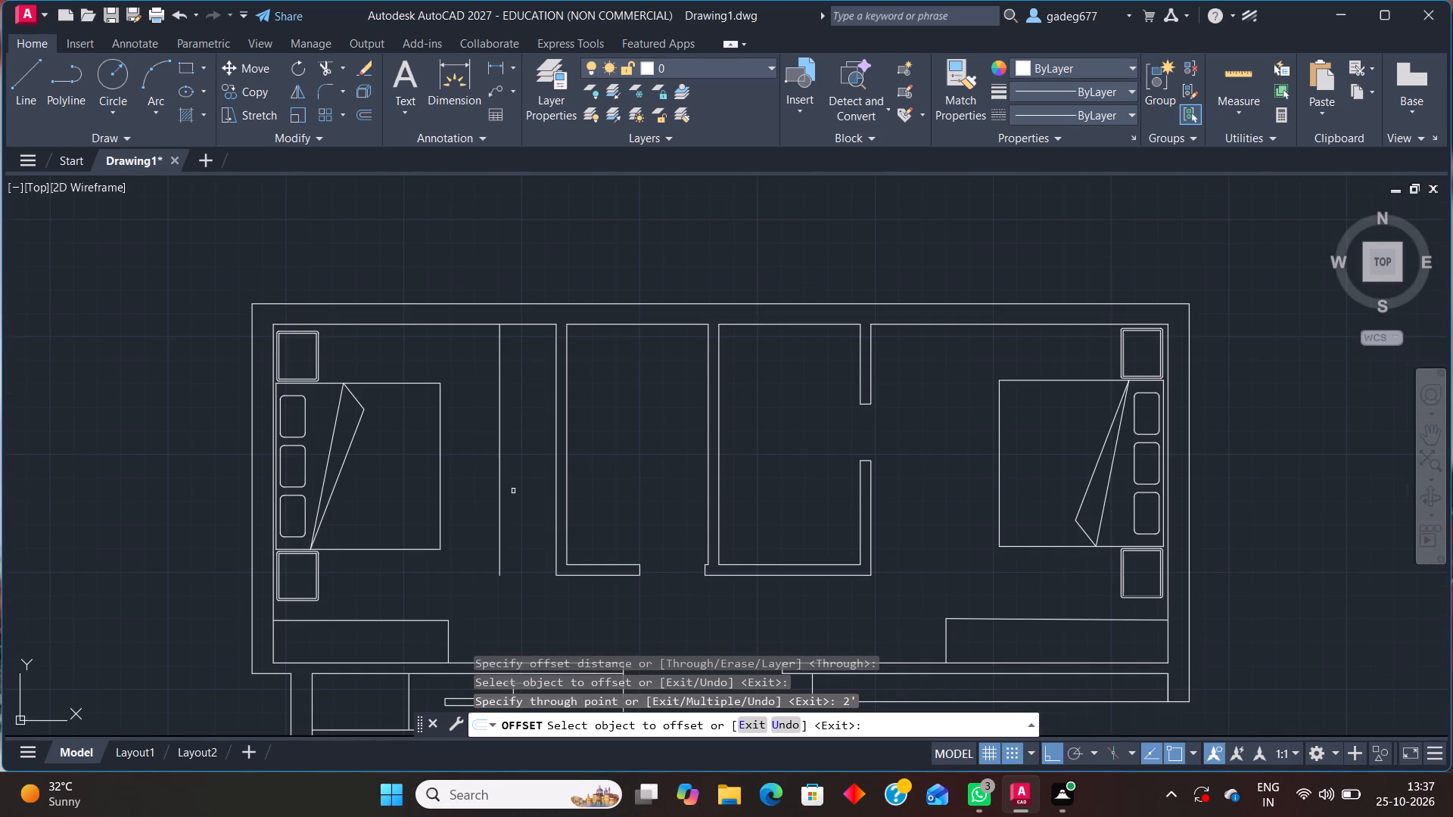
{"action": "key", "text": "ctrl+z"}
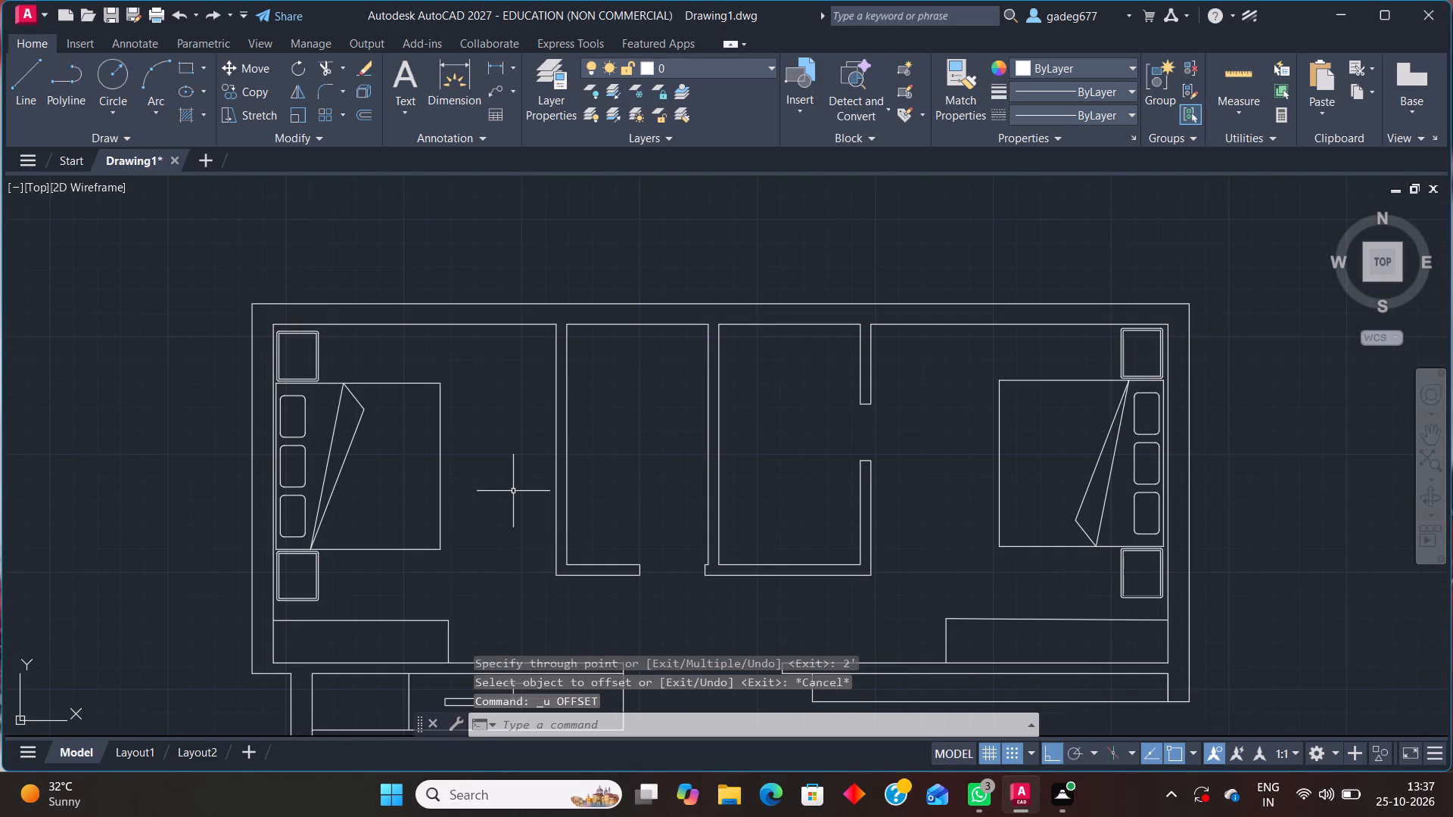
Offset the northwest bedroom's east wall line 1.5' west into the room.
{"action": "type", "text": "off"}
{"action": "key", "text": "Return"}
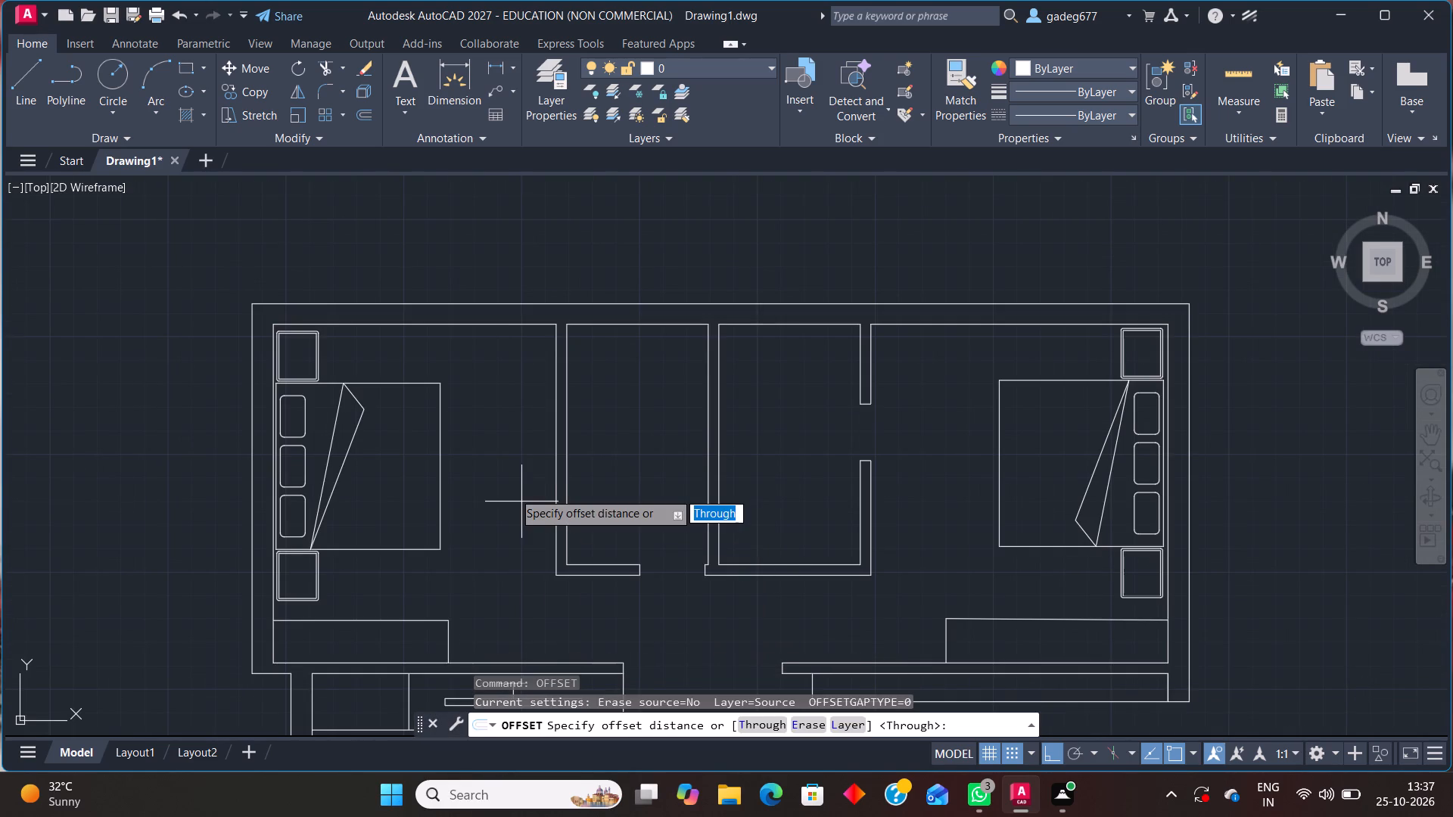
{"action": "type", "text": "1.5'"}
{"action": "key", "text": "Return"}
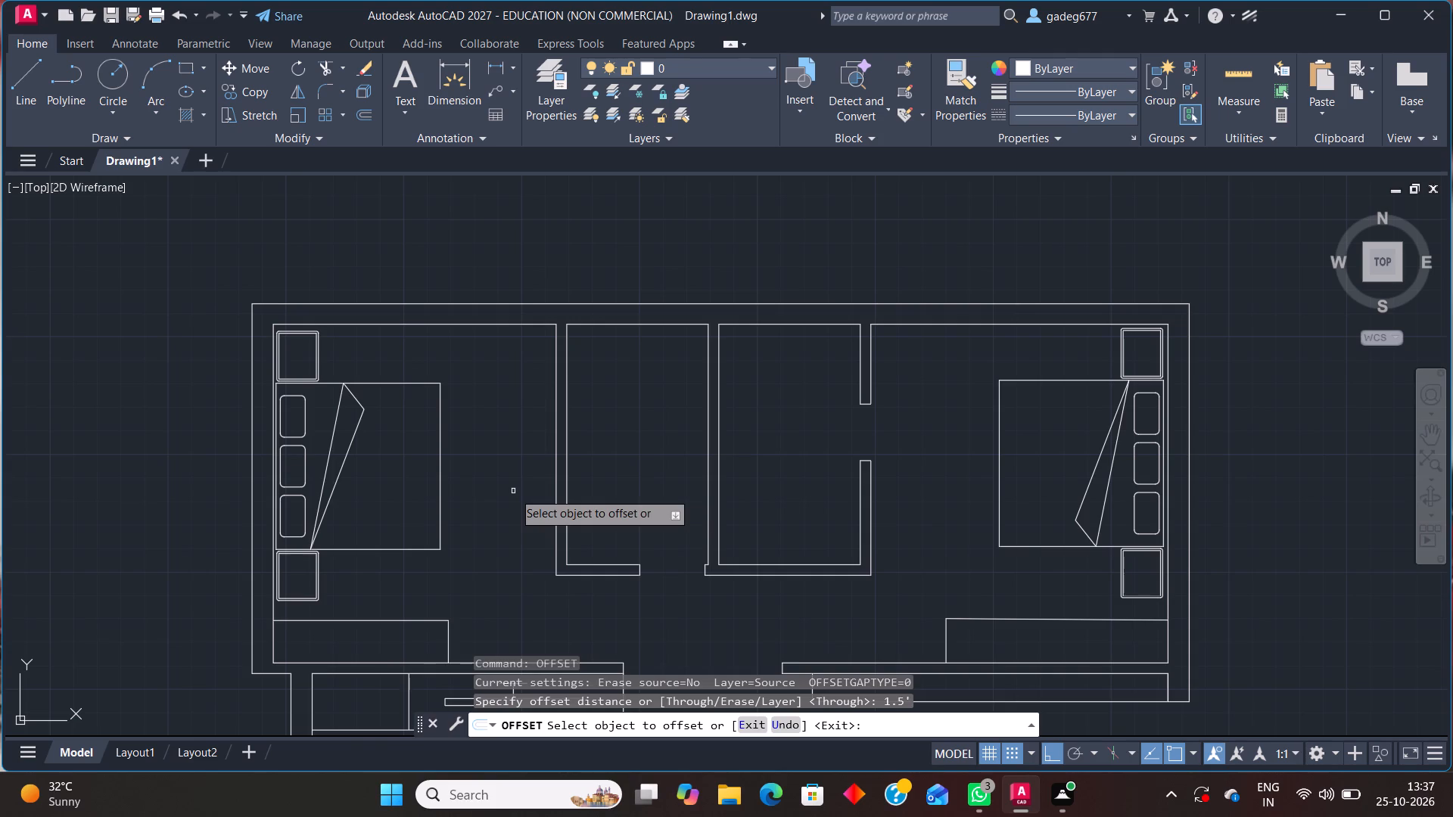
{"action": "left_click", "coordinate": [558, 463]}
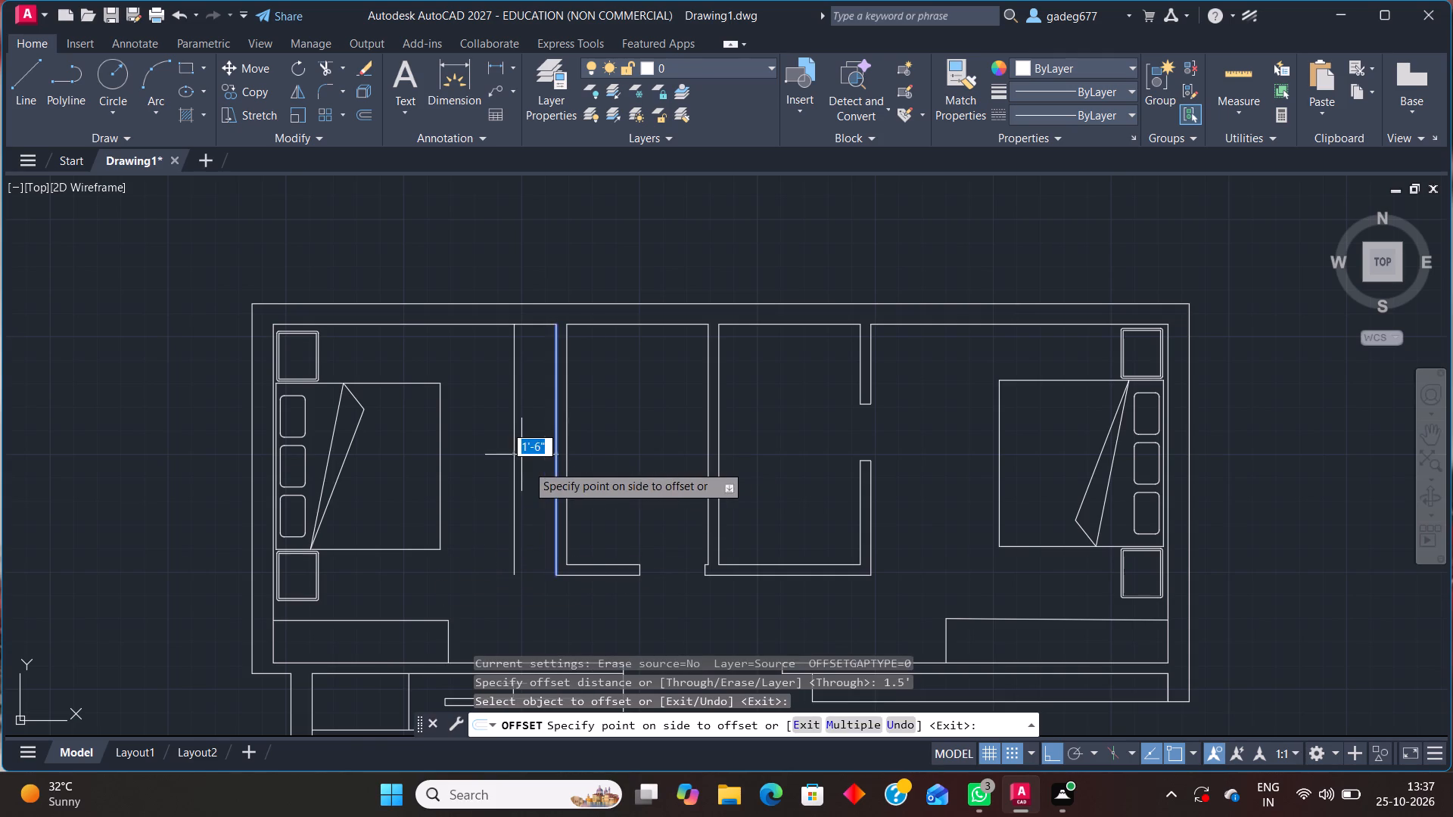
{"action": "left_click", "coordinate": [527, 464]}
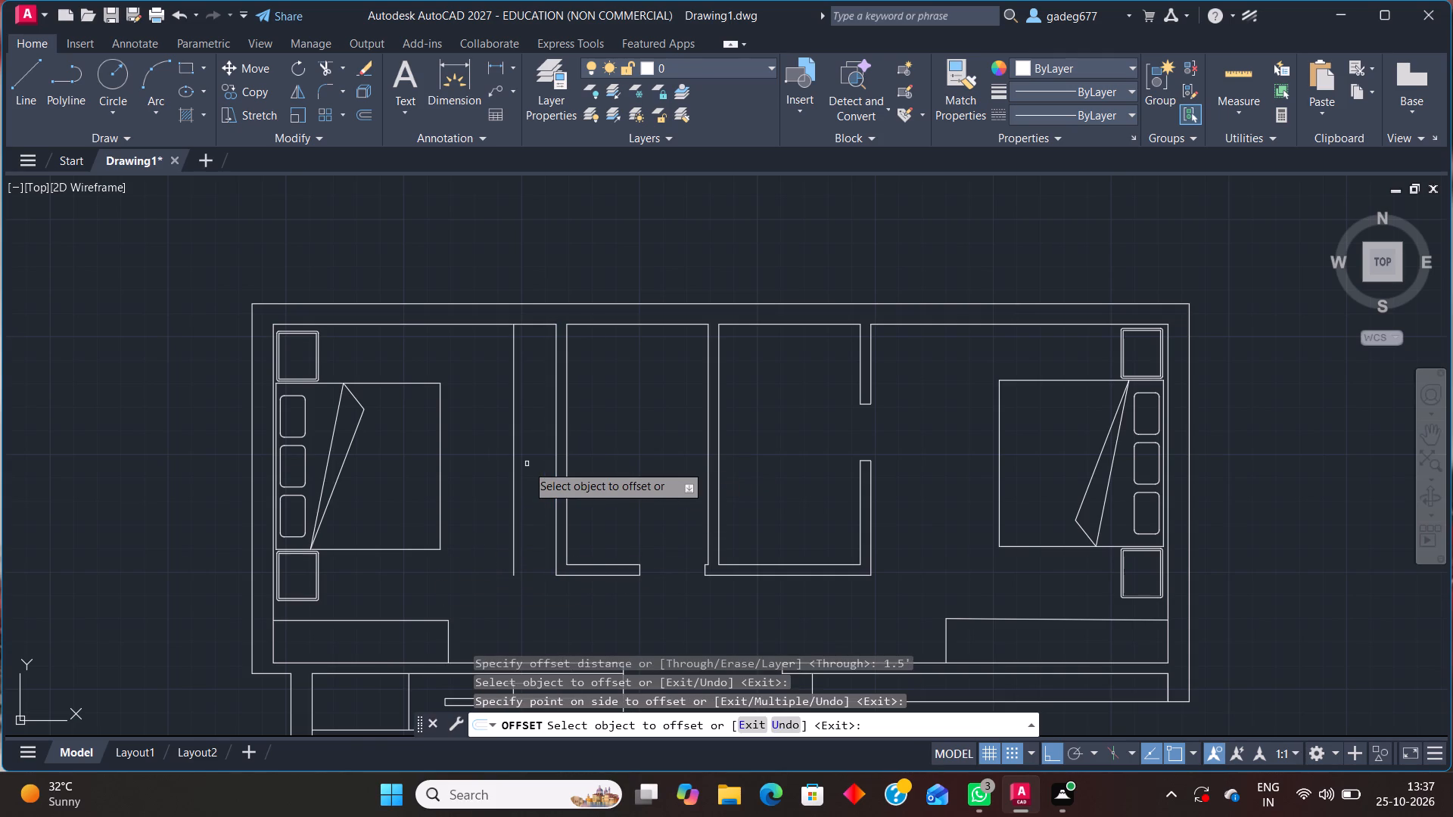
{"action": "key", "text": "Escape"}
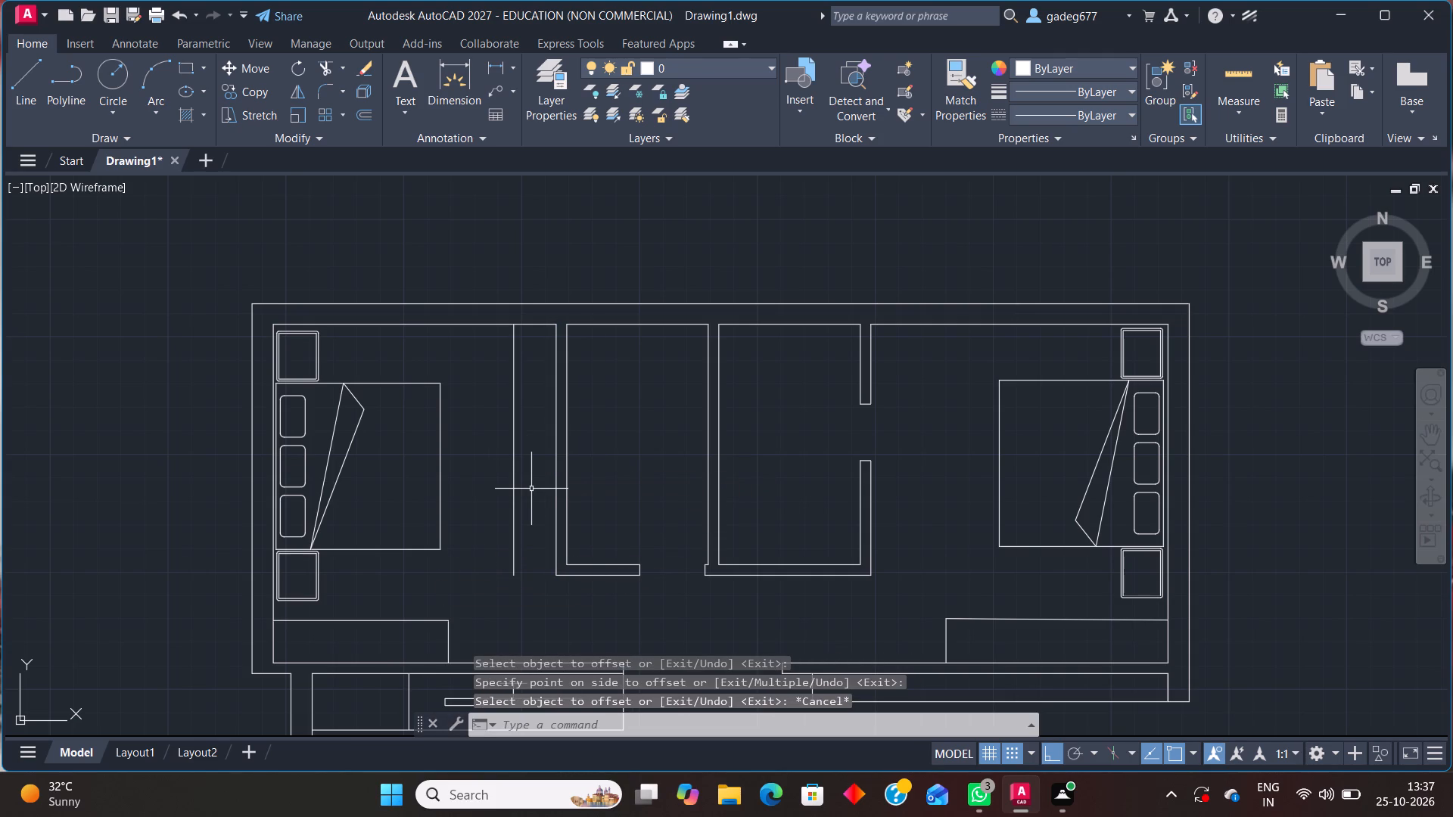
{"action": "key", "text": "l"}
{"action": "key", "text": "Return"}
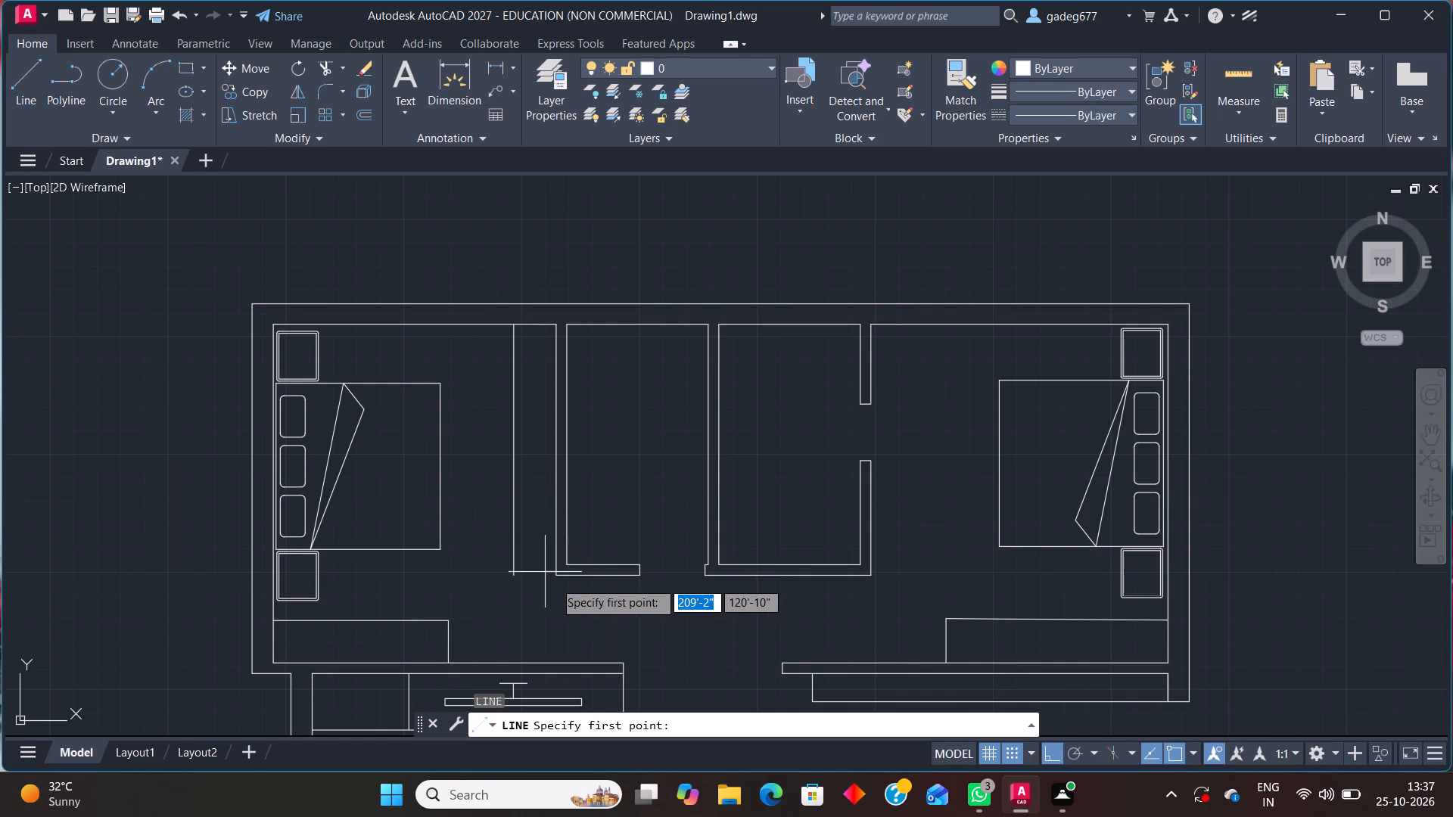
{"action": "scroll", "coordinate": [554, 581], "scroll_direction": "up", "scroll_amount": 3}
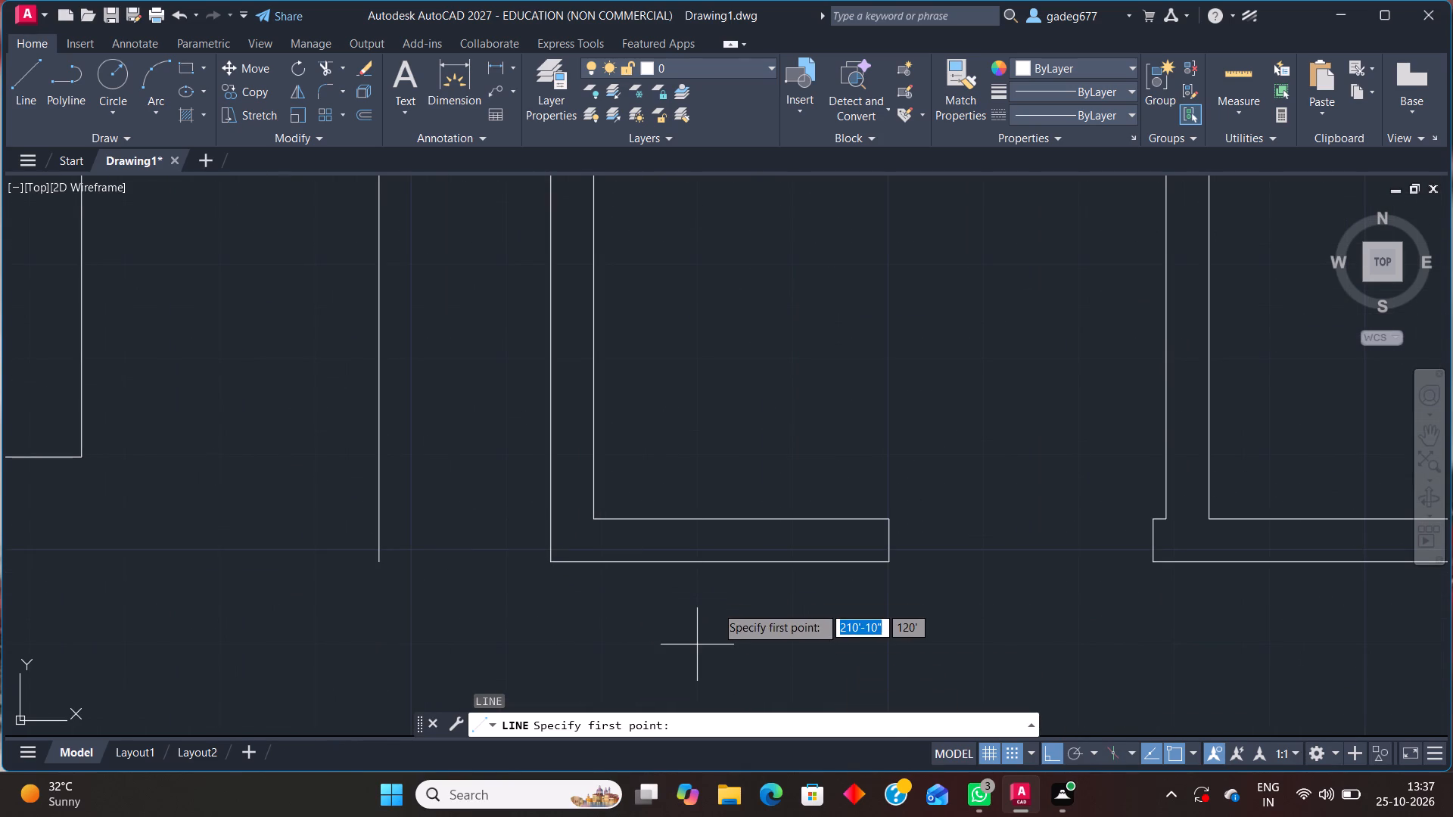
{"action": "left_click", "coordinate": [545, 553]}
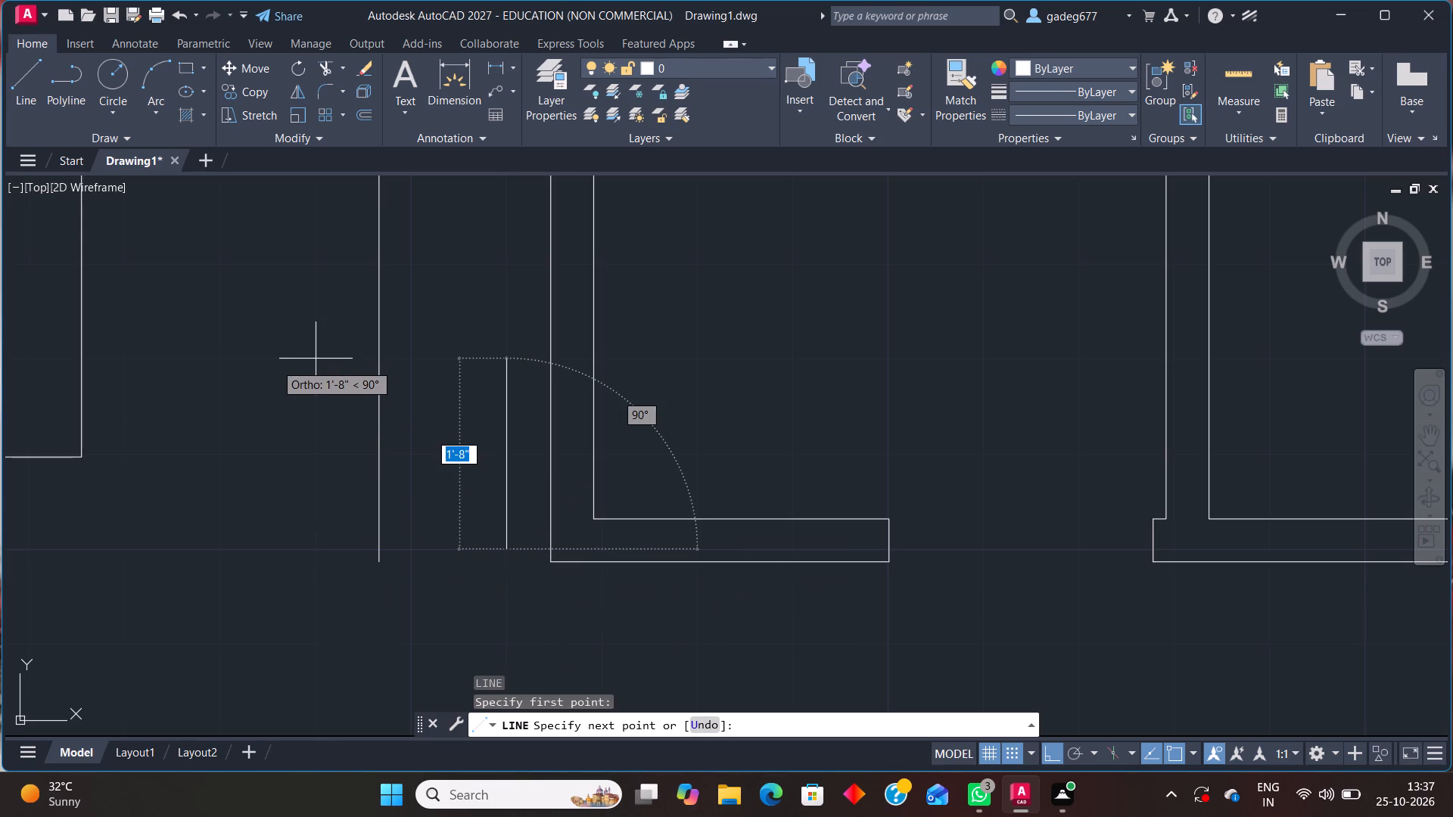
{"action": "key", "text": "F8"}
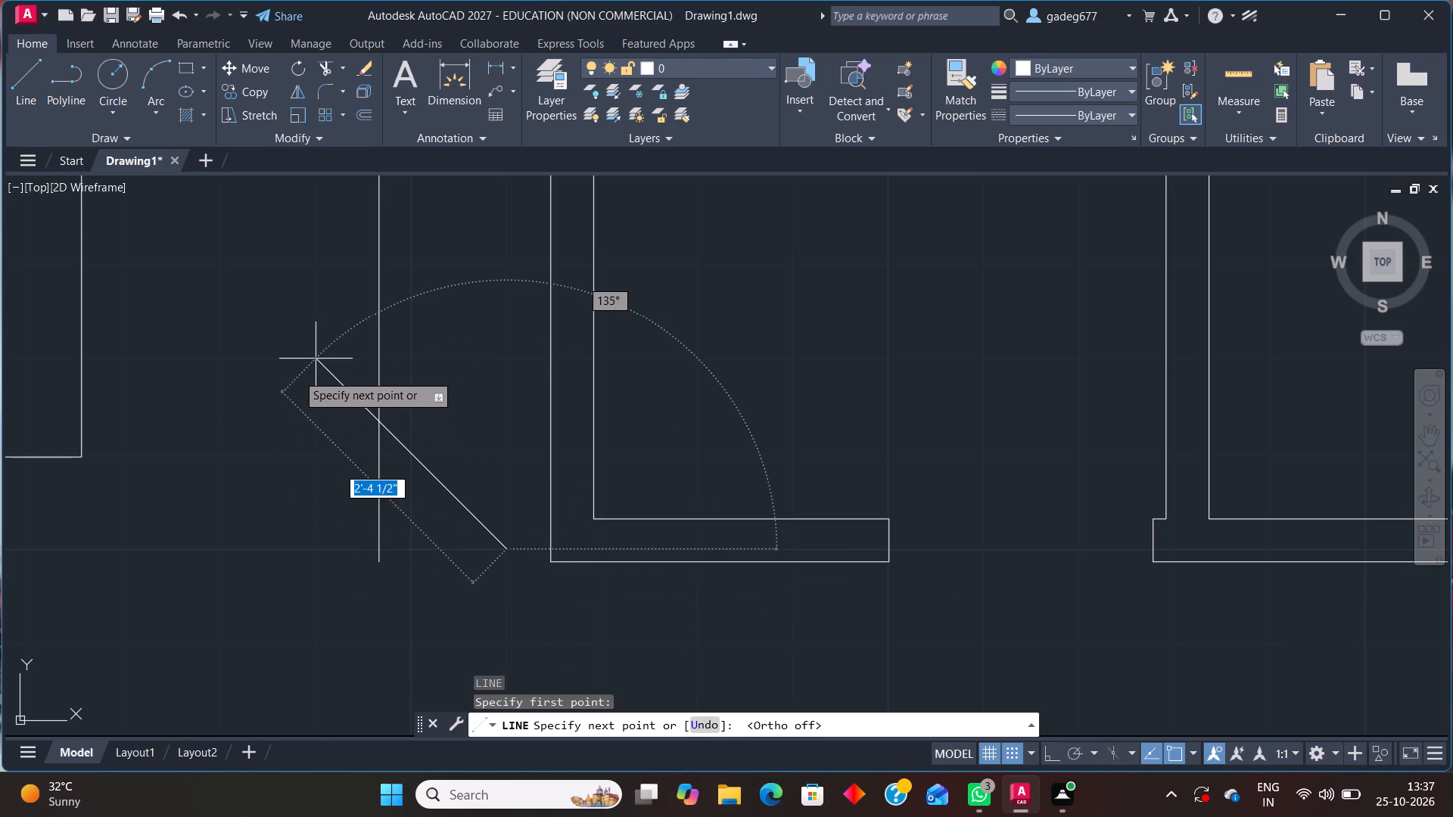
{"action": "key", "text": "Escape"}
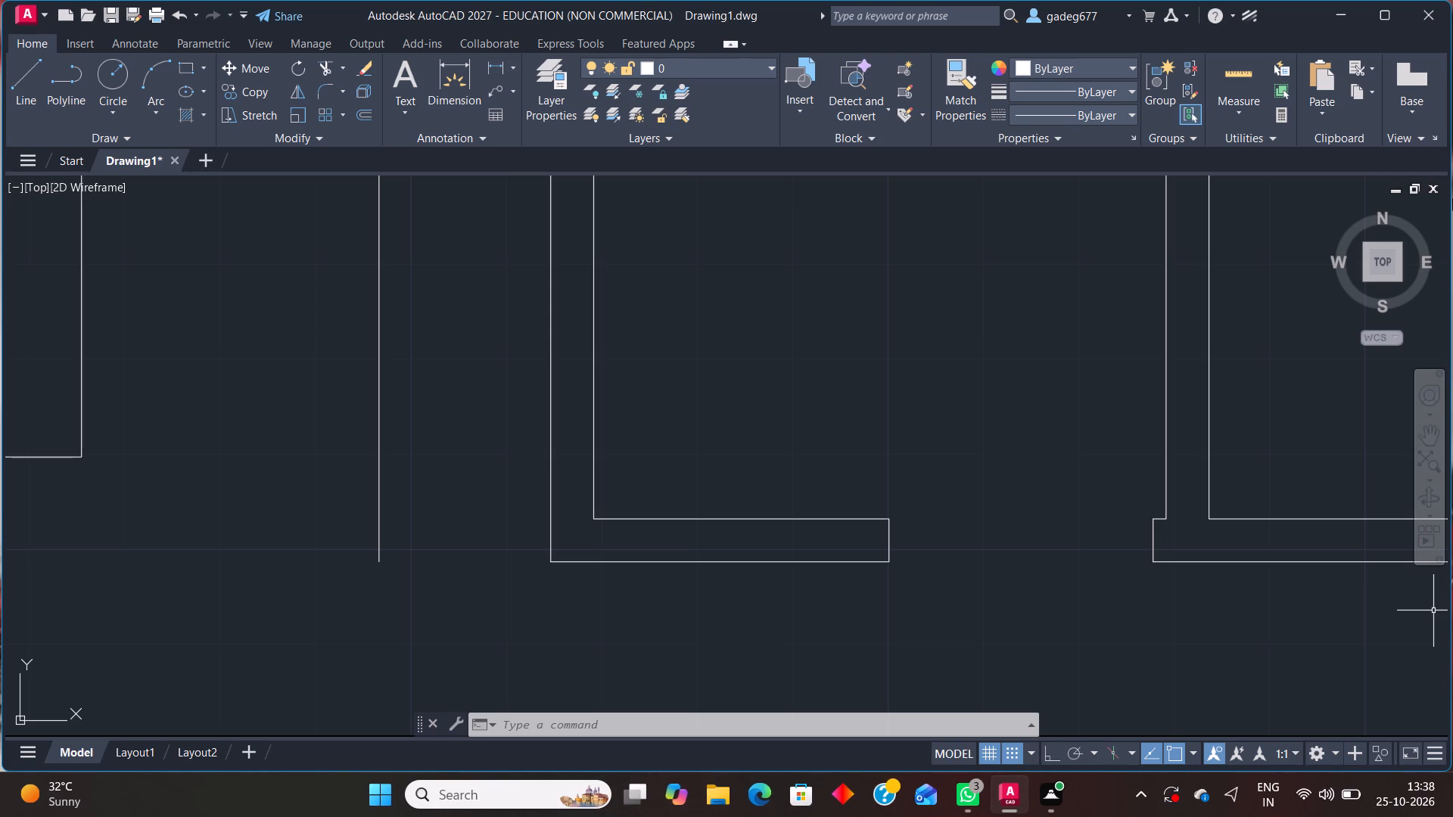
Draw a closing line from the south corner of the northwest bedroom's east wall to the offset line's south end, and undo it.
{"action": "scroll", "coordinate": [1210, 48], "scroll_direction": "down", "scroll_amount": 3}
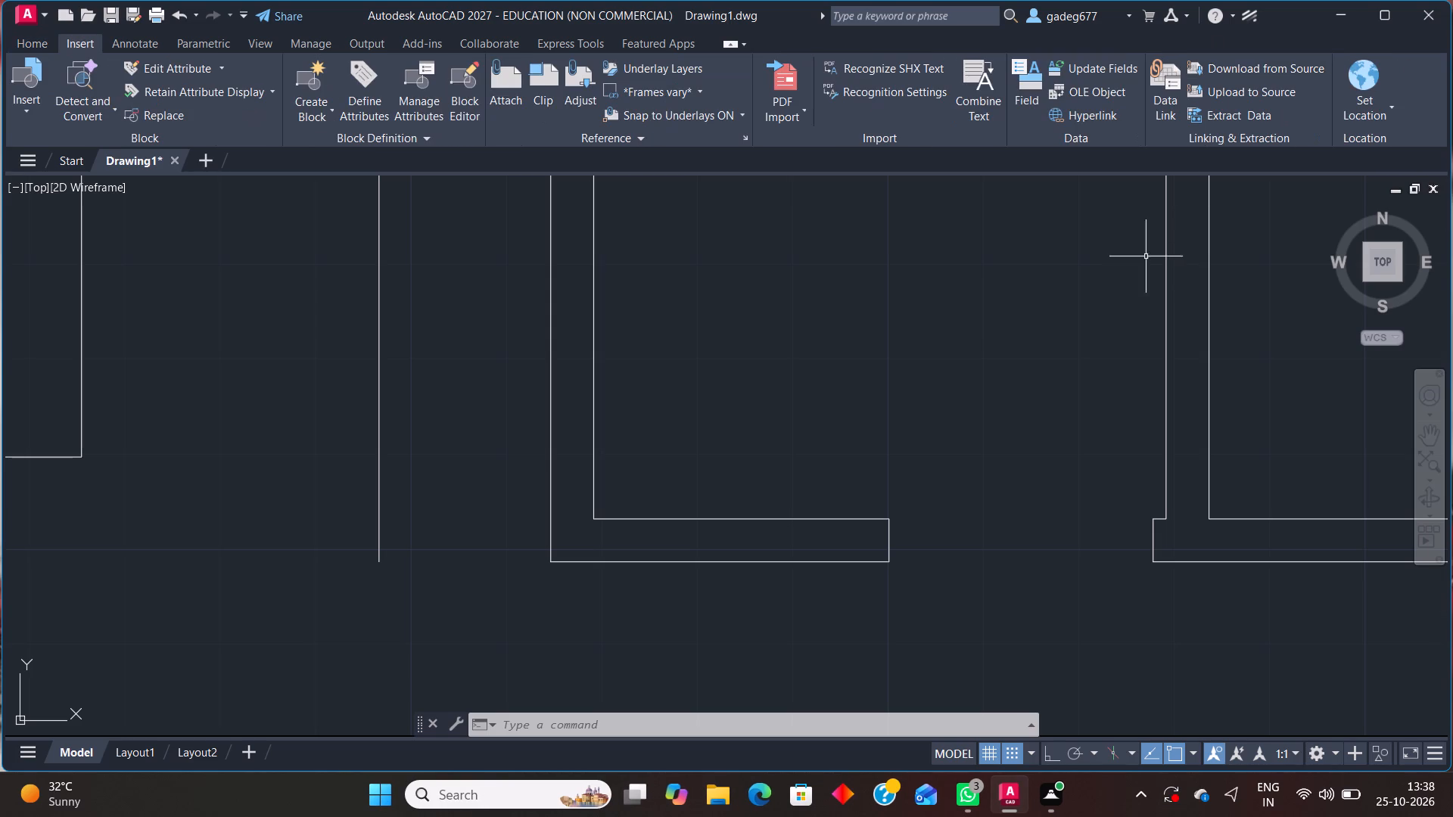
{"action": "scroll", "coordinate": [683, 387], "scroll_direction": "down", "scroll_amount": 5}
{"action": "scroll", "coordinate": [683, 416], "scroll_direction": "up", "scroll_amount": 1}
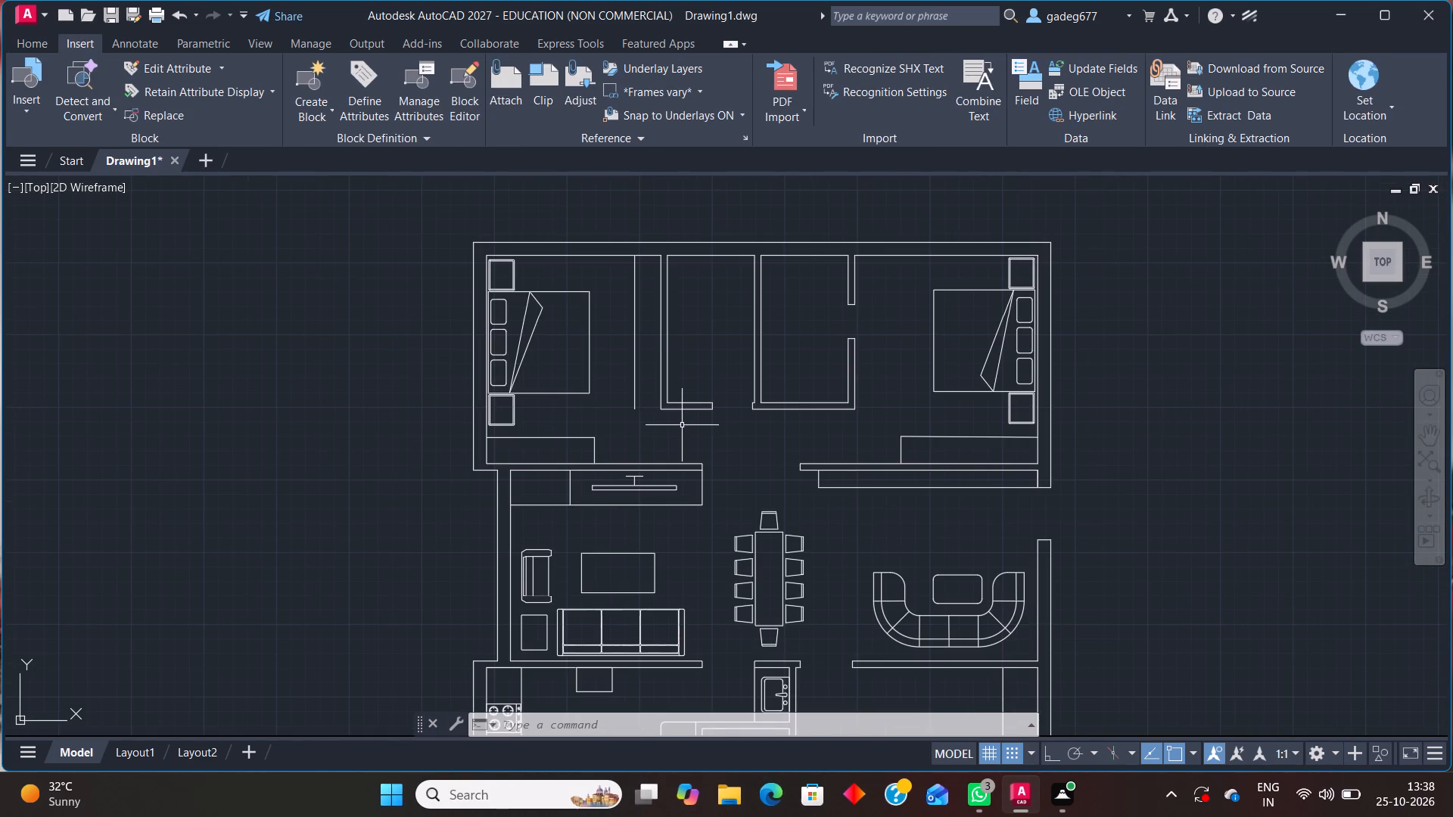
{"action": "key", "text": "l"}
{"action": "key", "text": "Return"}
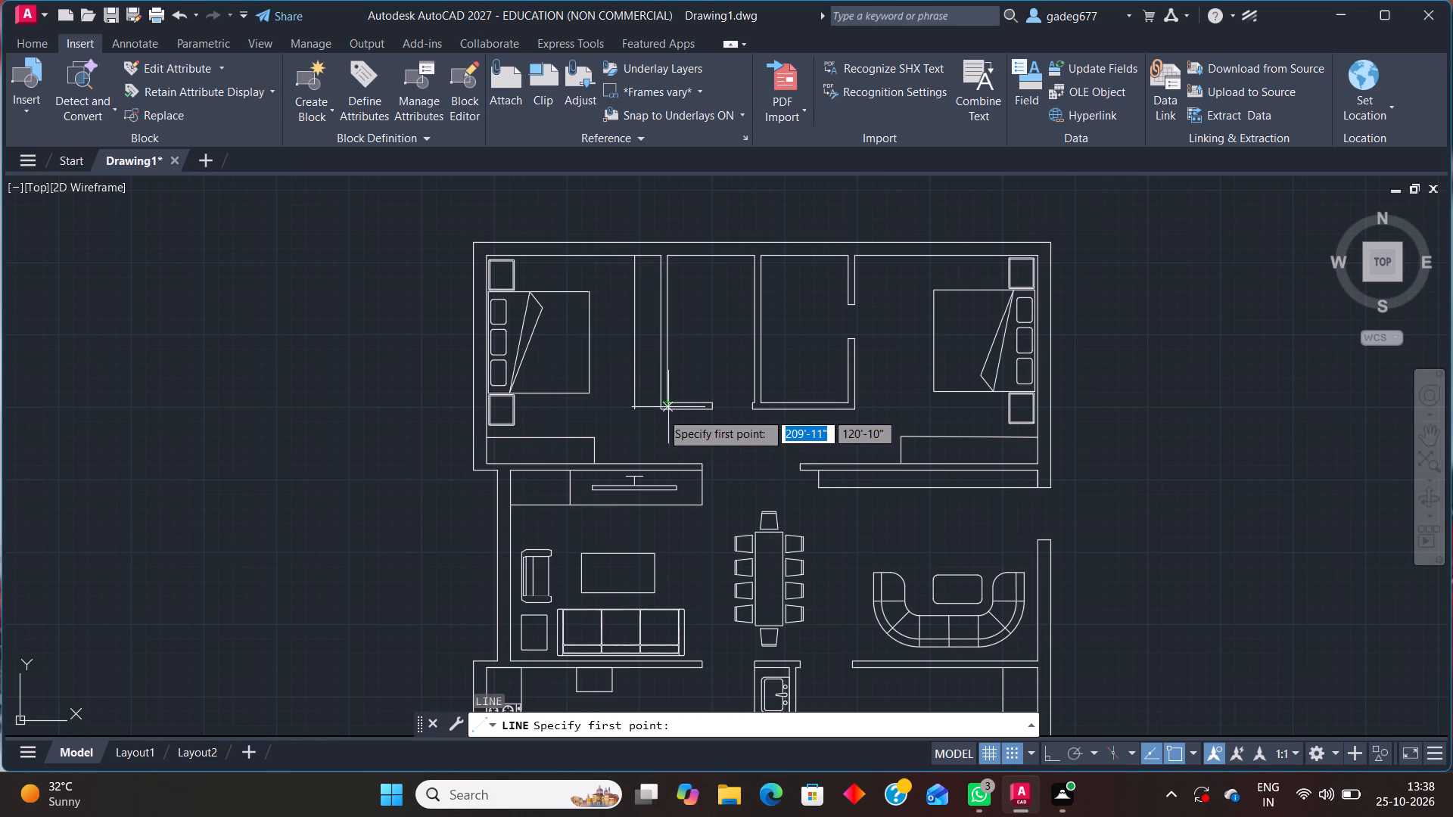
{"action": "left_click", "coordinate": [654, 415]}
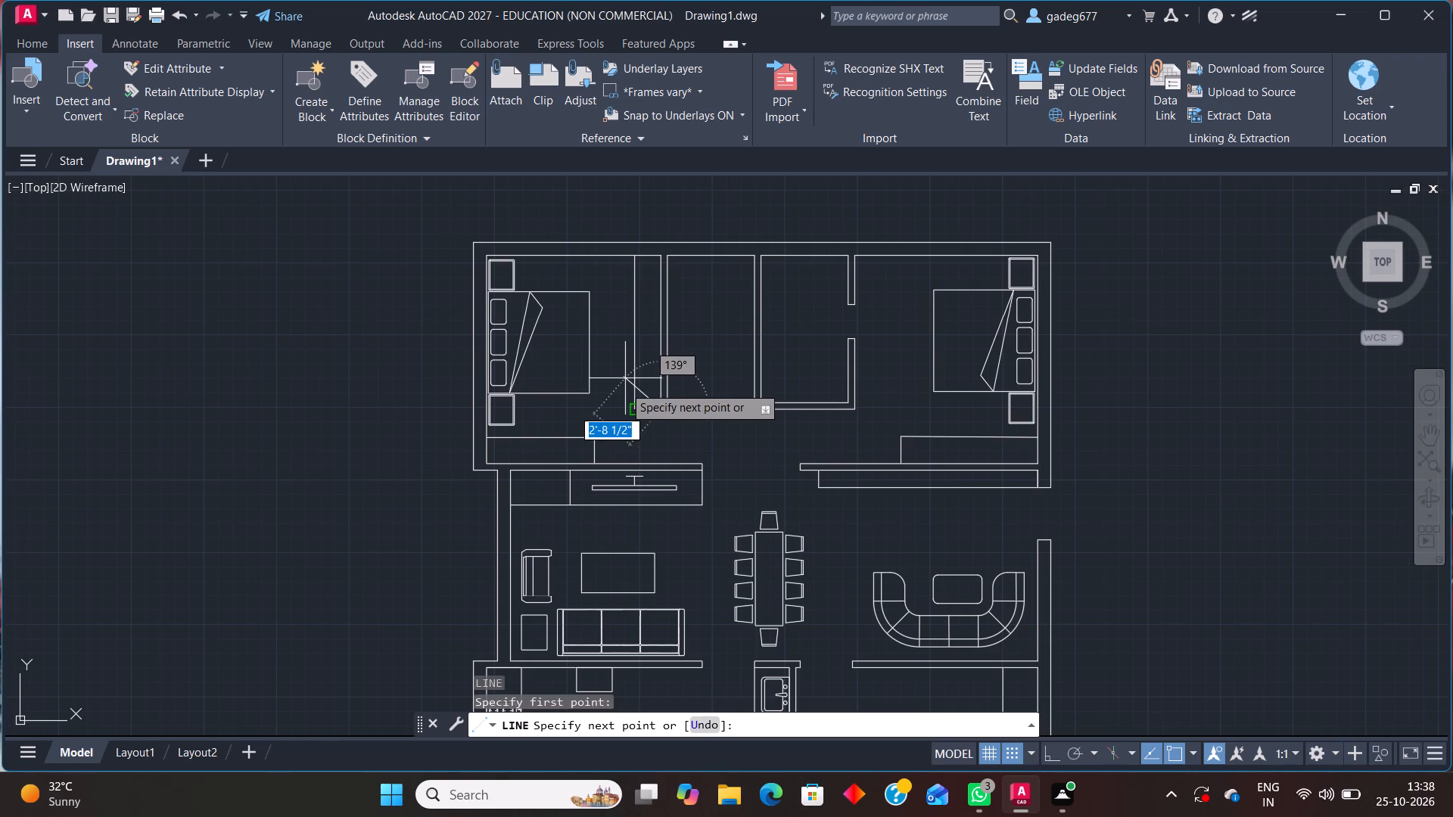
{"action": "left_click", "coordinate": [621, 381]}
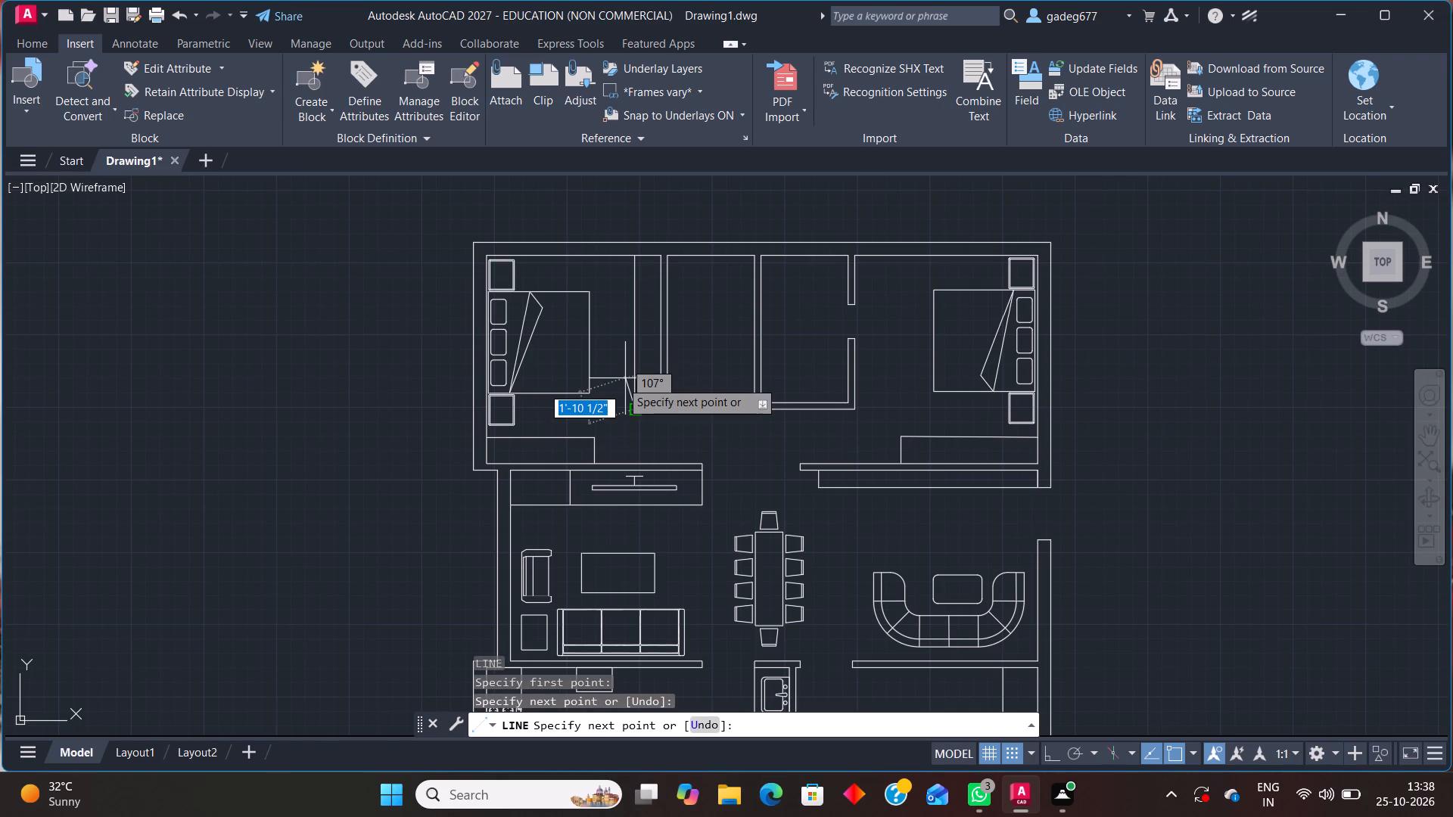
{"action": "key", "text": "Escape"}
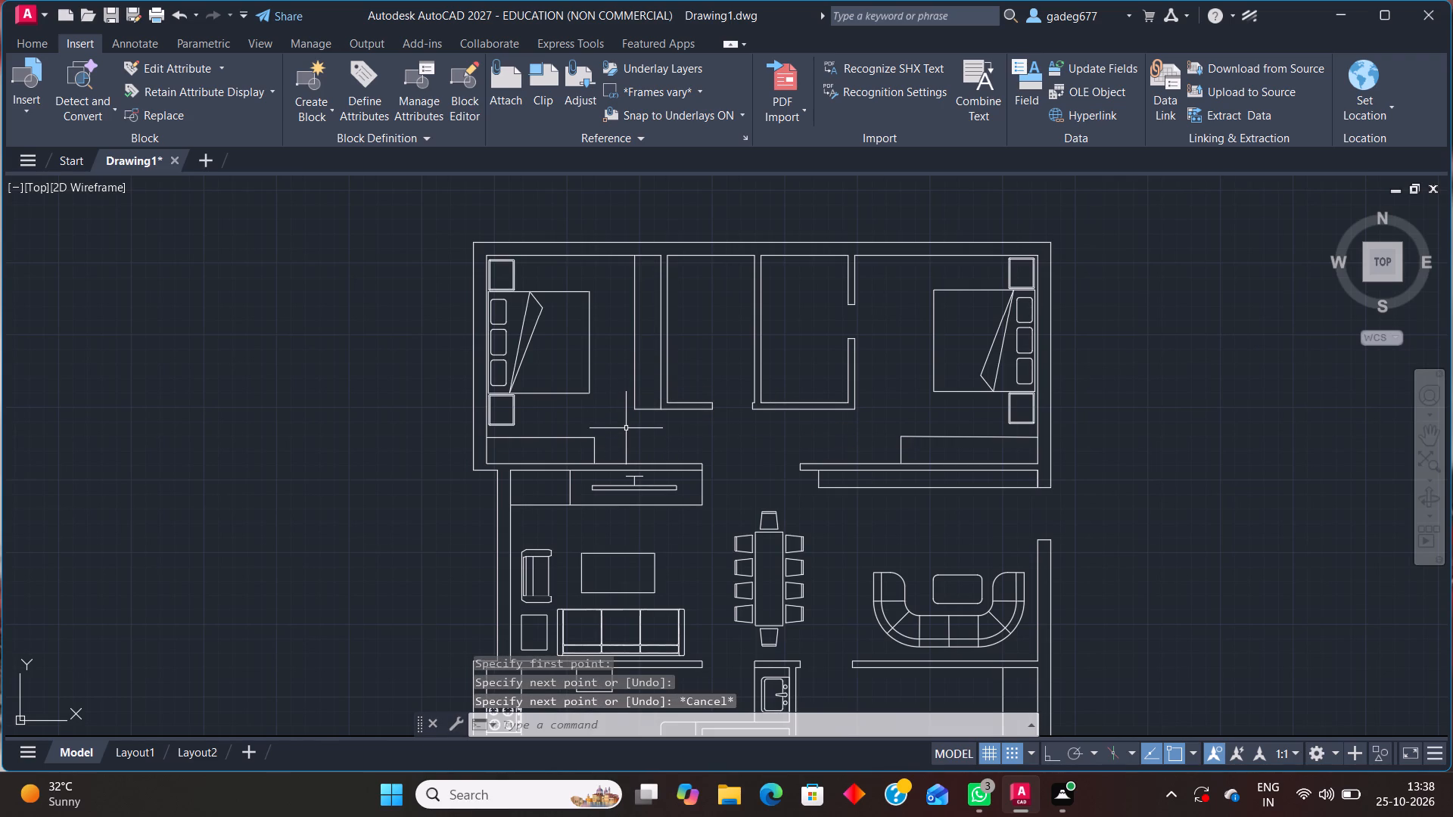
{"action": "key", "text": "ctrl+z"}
Draw a diagonal line from the south corner of the northwest bedroom's east wall, northwest across the offset line.
{"action": "key", "text": "l"}
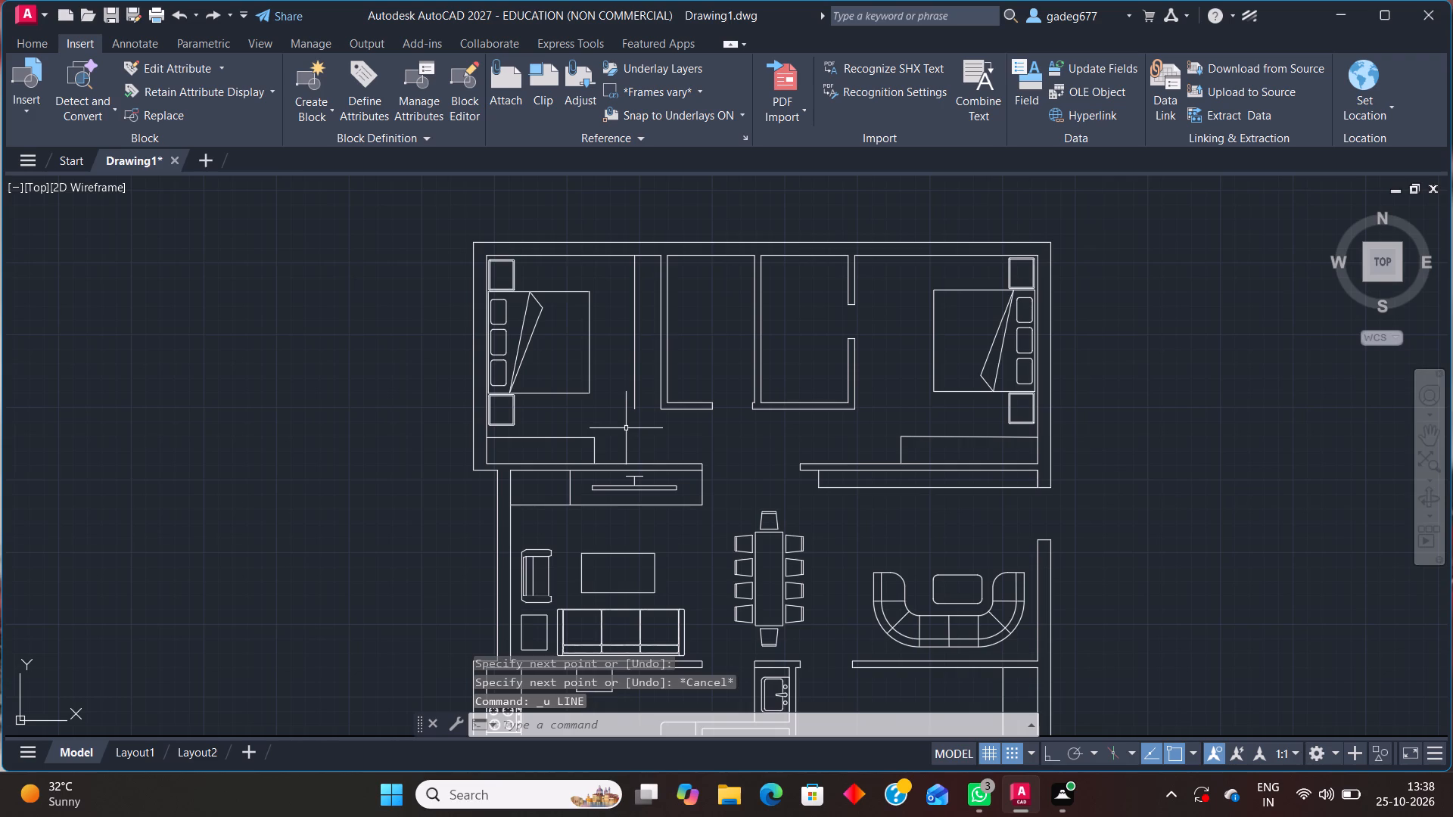
{"action": "key", "text": "Return"}
{"action": "left_click", "coordinate": [658, 408]}
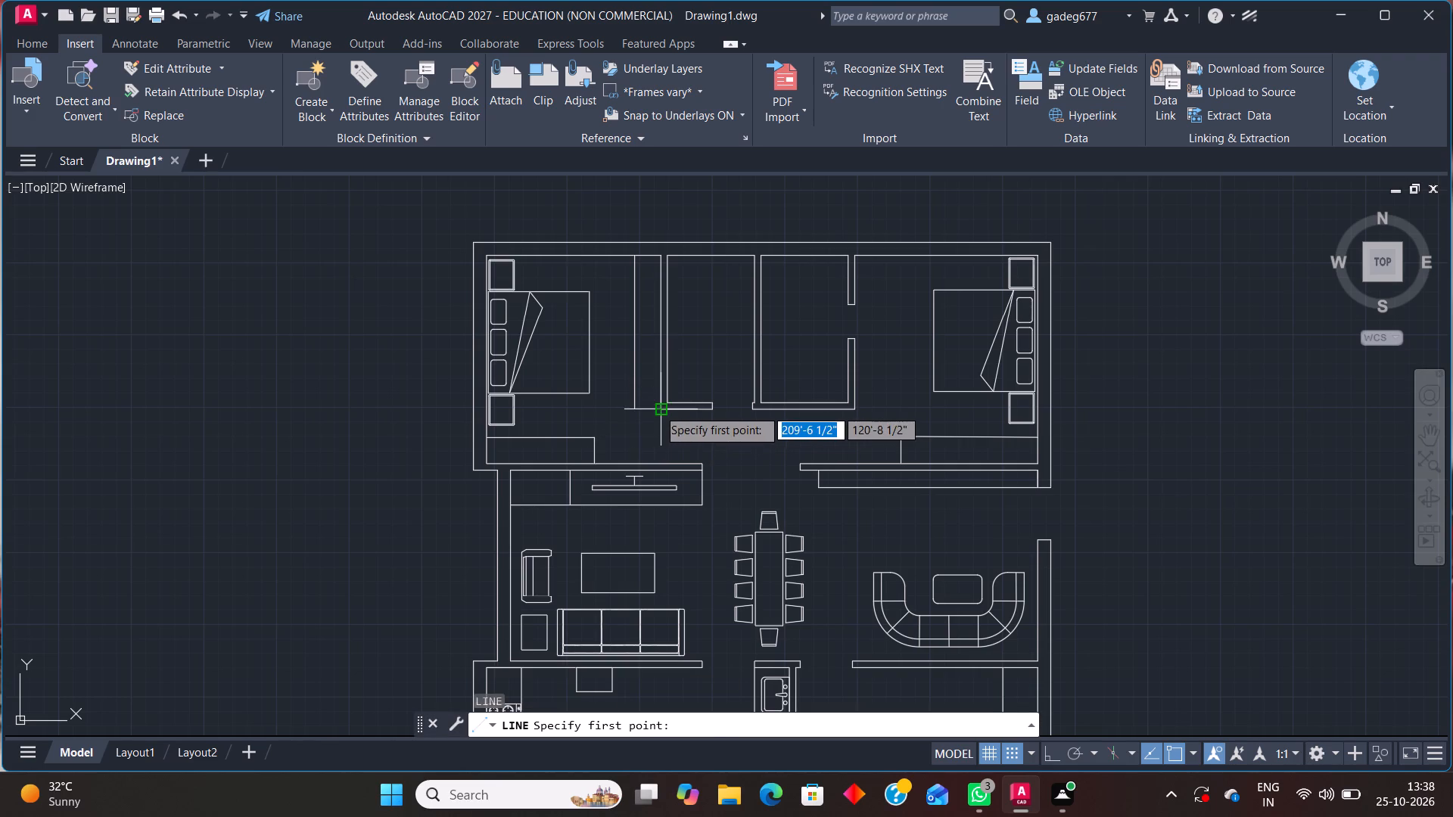
{"action": "left_click", "coordinate": [614, 368]}
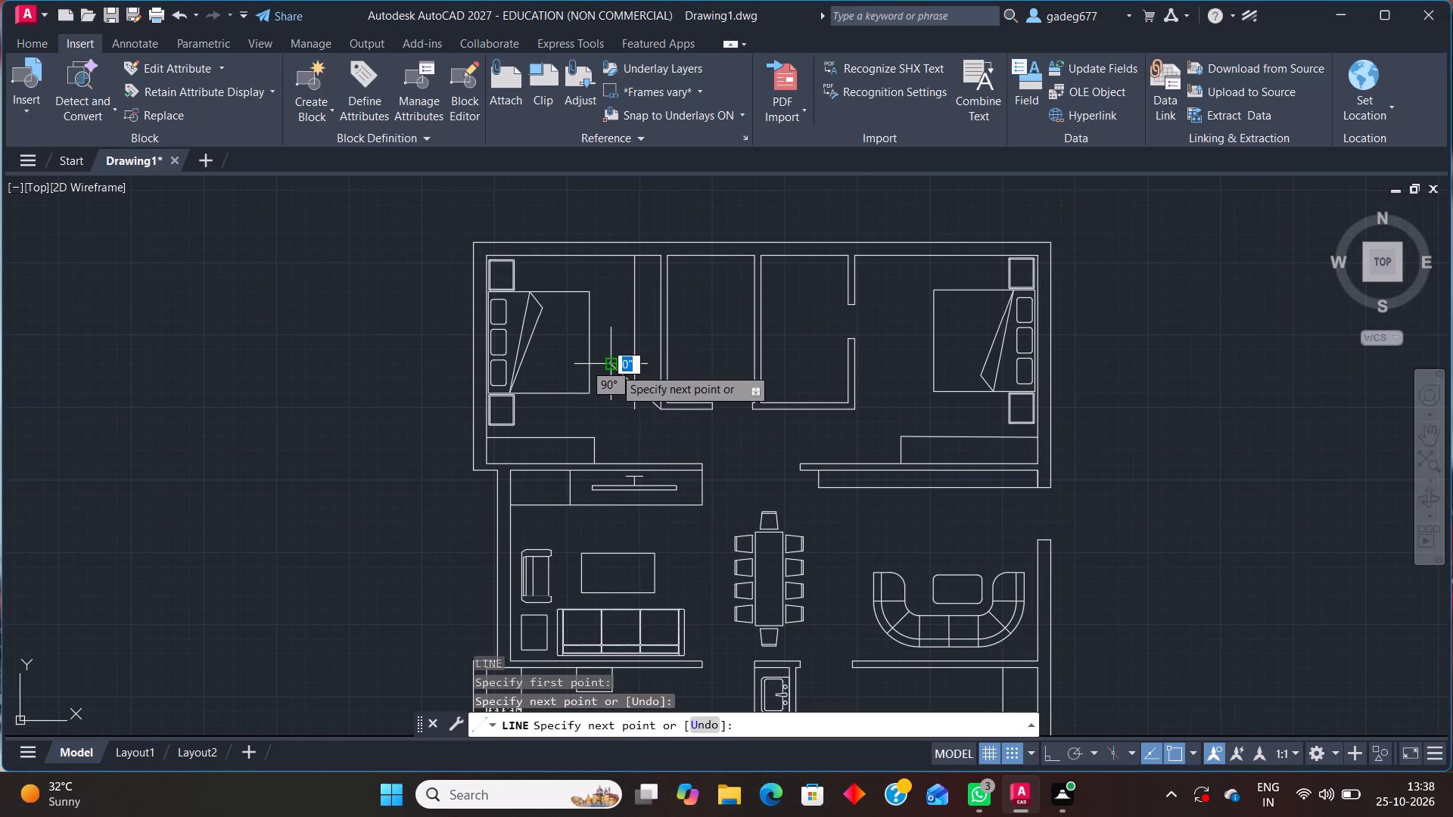
{"action": "key", "text": "Escape"}
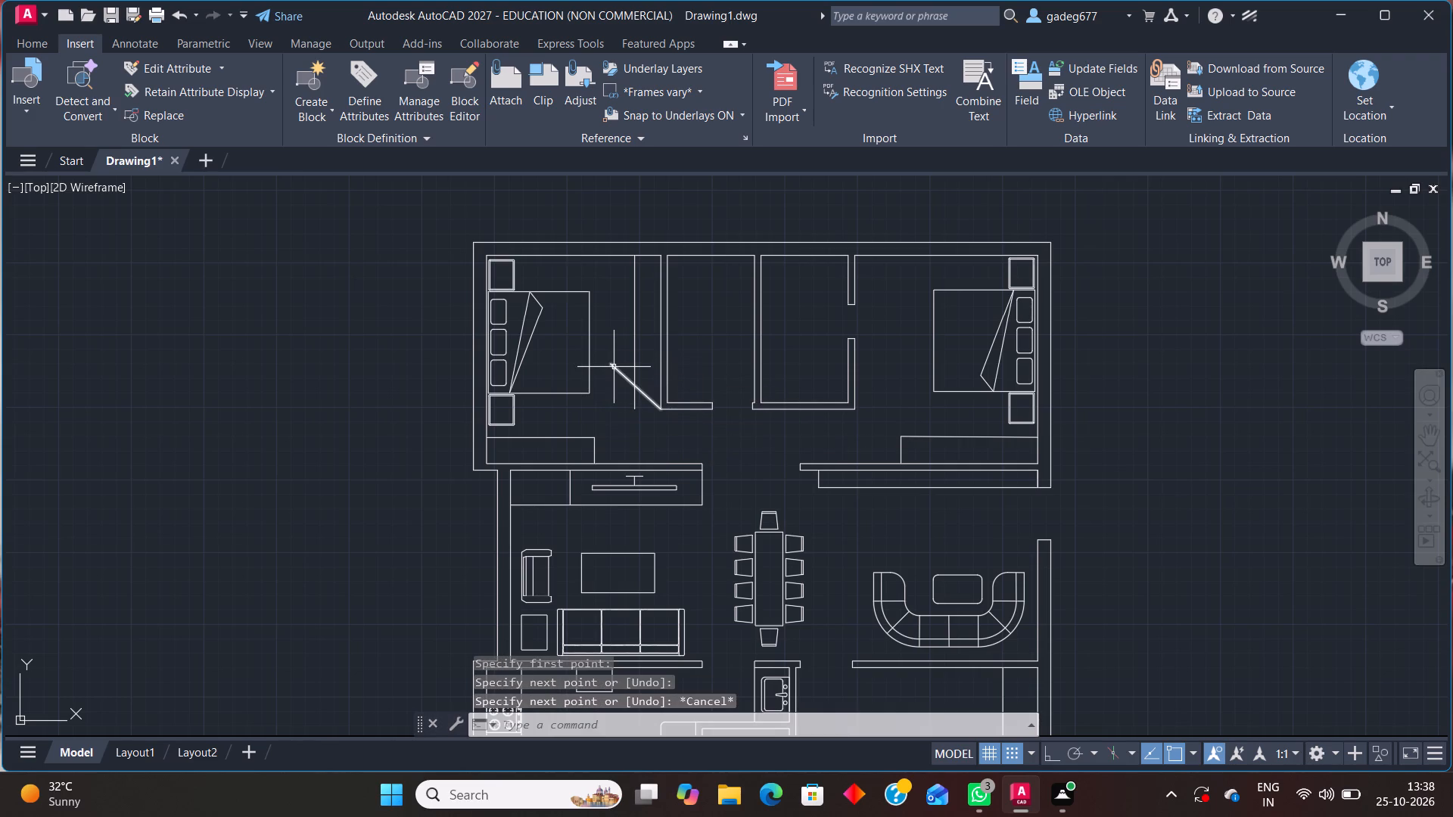
Trim the diagonal's end past the offset line and the offset line's end below the diagonal, leaving an angled unit corner.
{"action": "type", "text": "tr"}
{"action": "key", "text": "Return"}
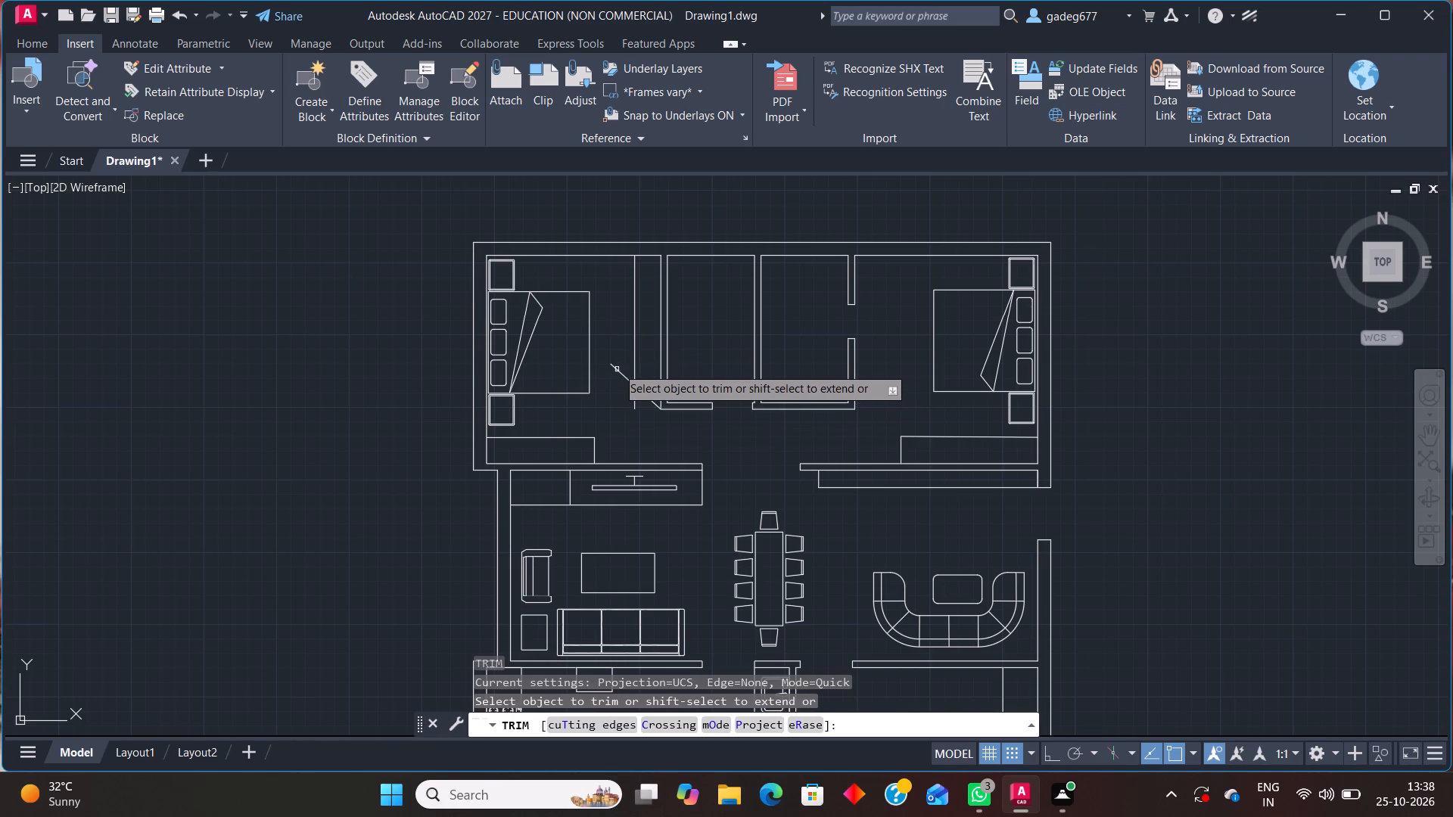
{"action": "left_click", "coordinate": [617, 367]}
{"action": "left_click", "coordinate": [636, 405]}
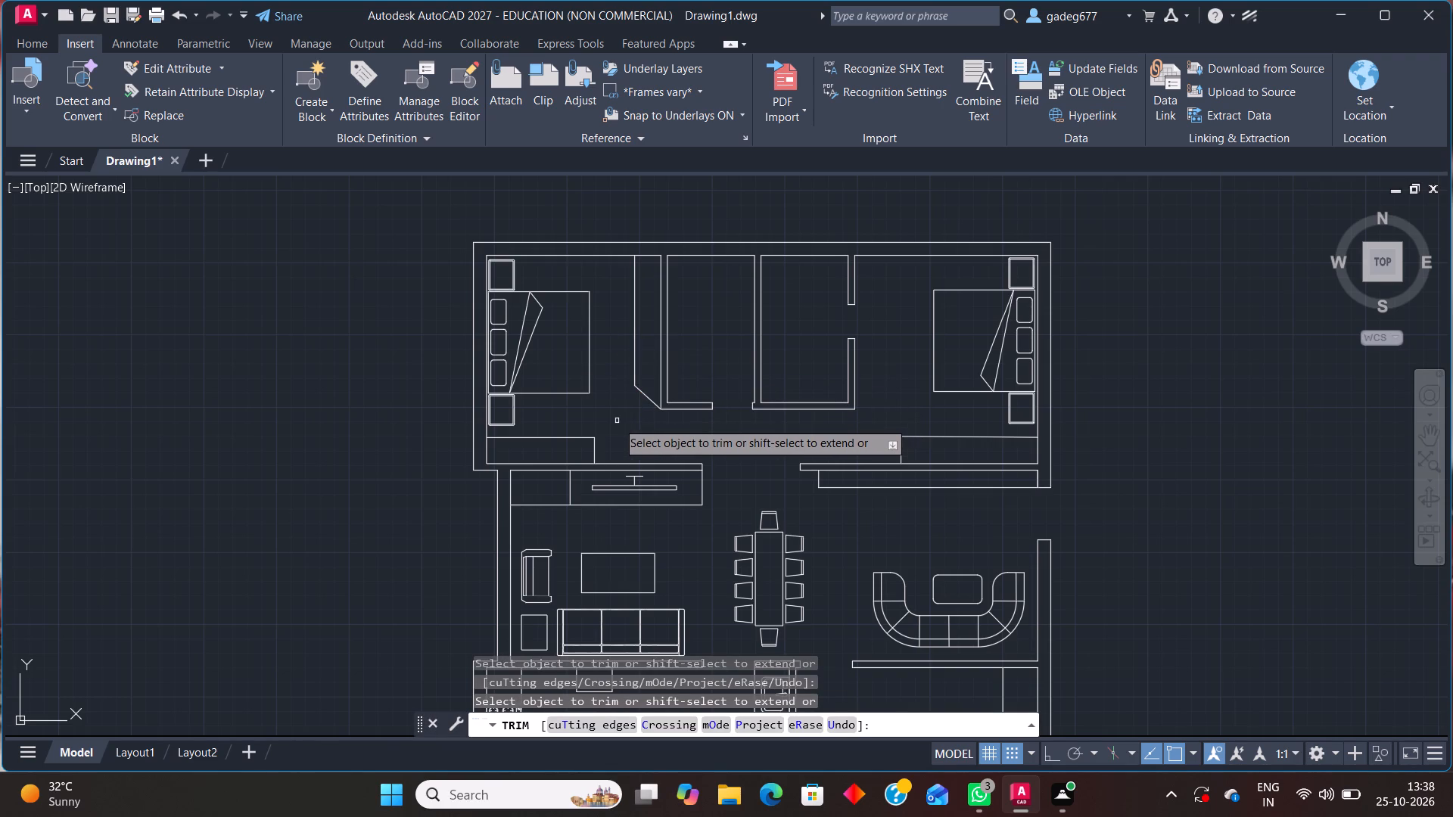
{"action": "key", "text": "Escape"}
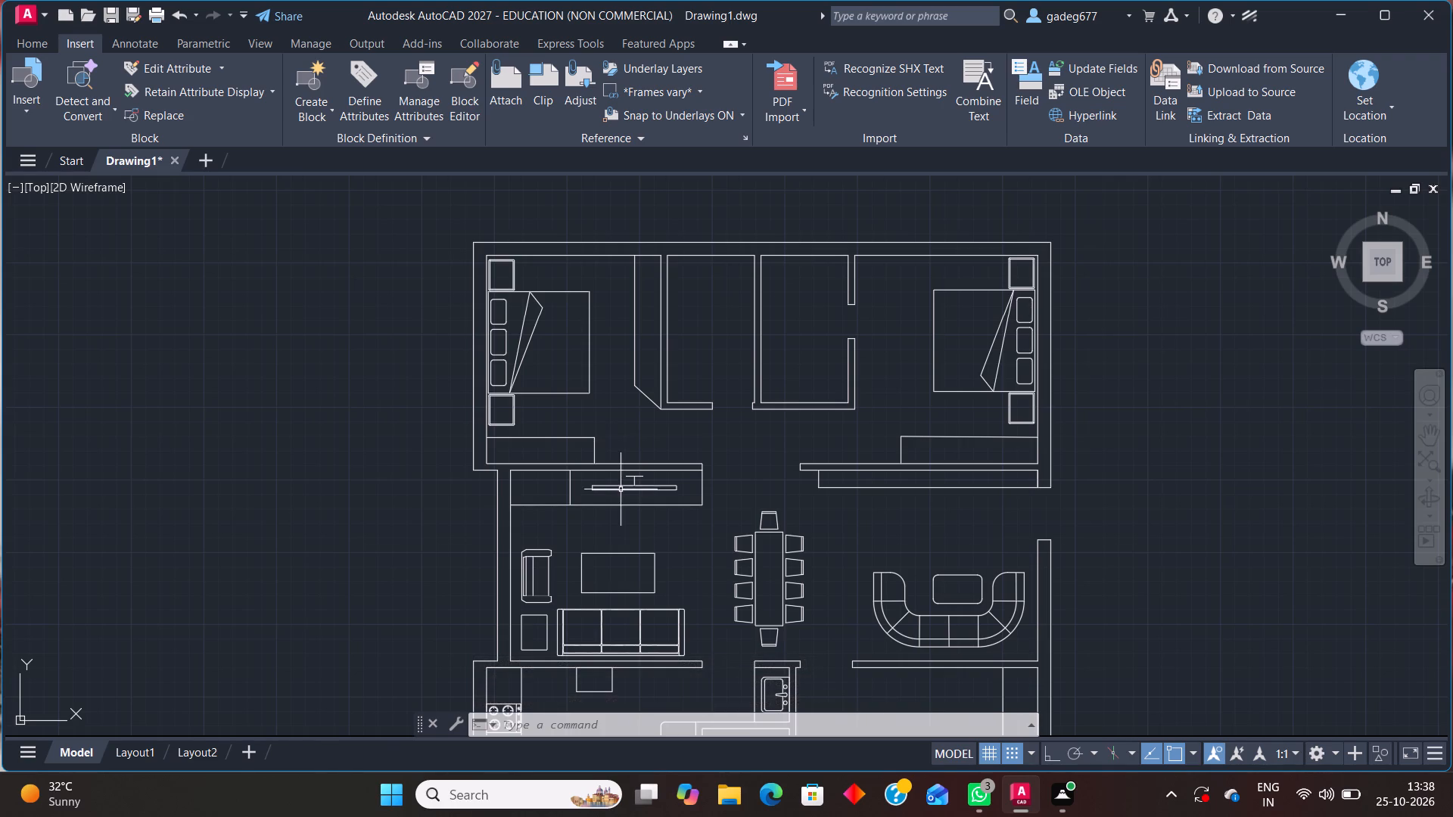
Copy the television symbol from the living room's north cabinet to the unit on the northwest bedroom's east wall.
{"action": "scroll", "coordinate": [621, 475], "scroll_direction": "up", "scroll_amount": 2}
{"action": "left_click", "coordinate": [531, 481]}
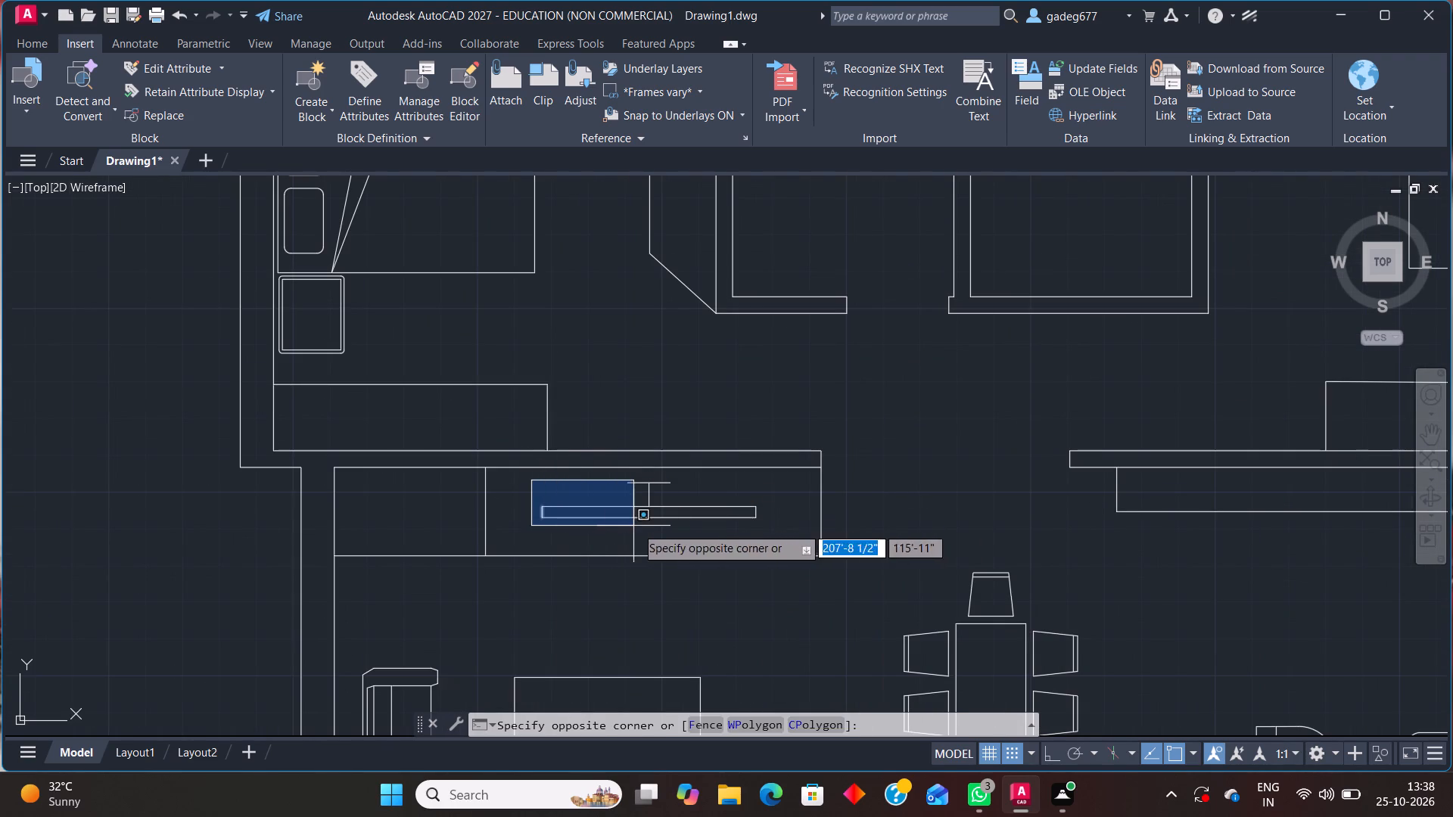
{"action": "left_click", "coordinate": [773, 527]}
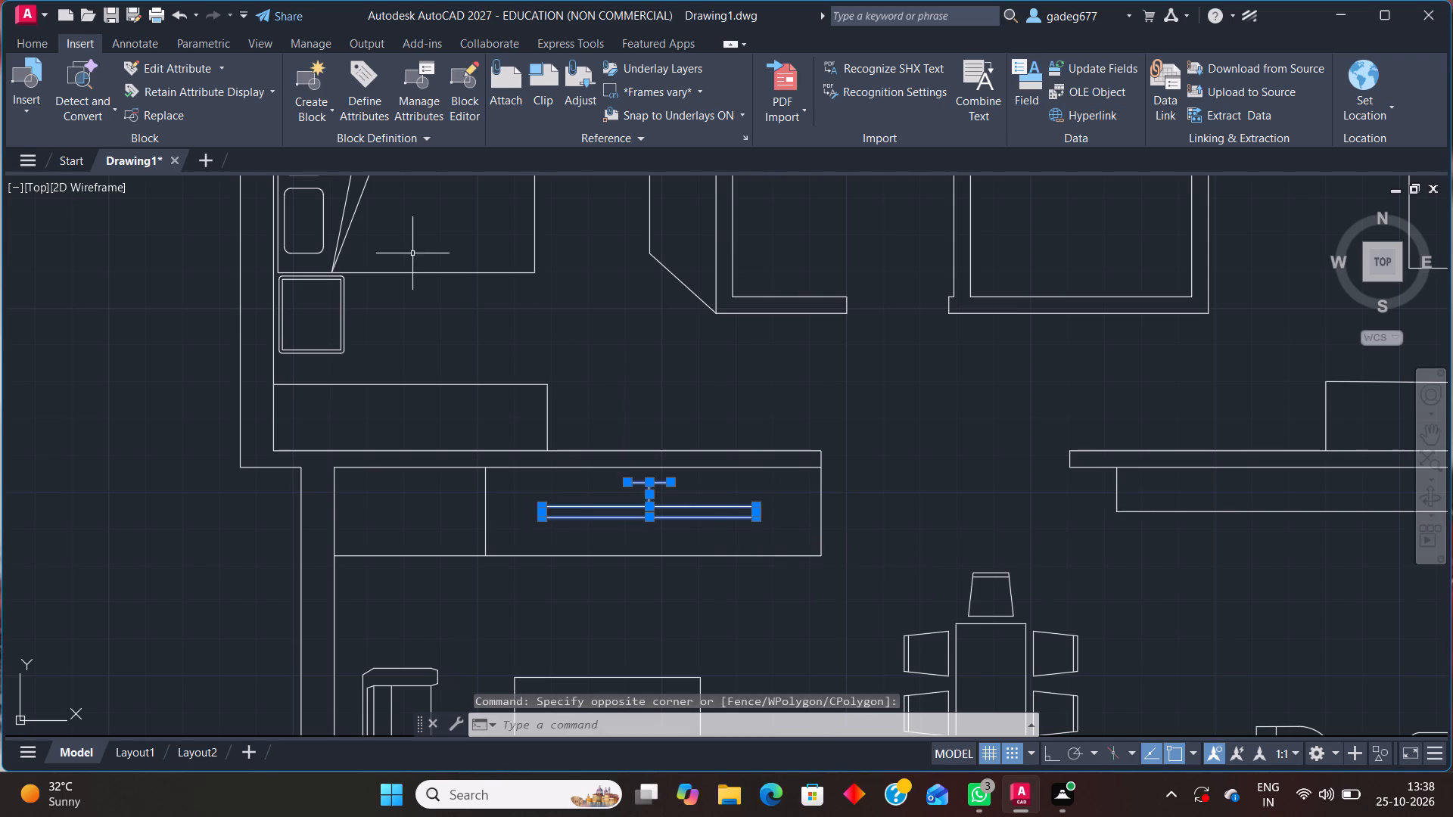
{"action": "left_click", "coordinate": [26, 40]}
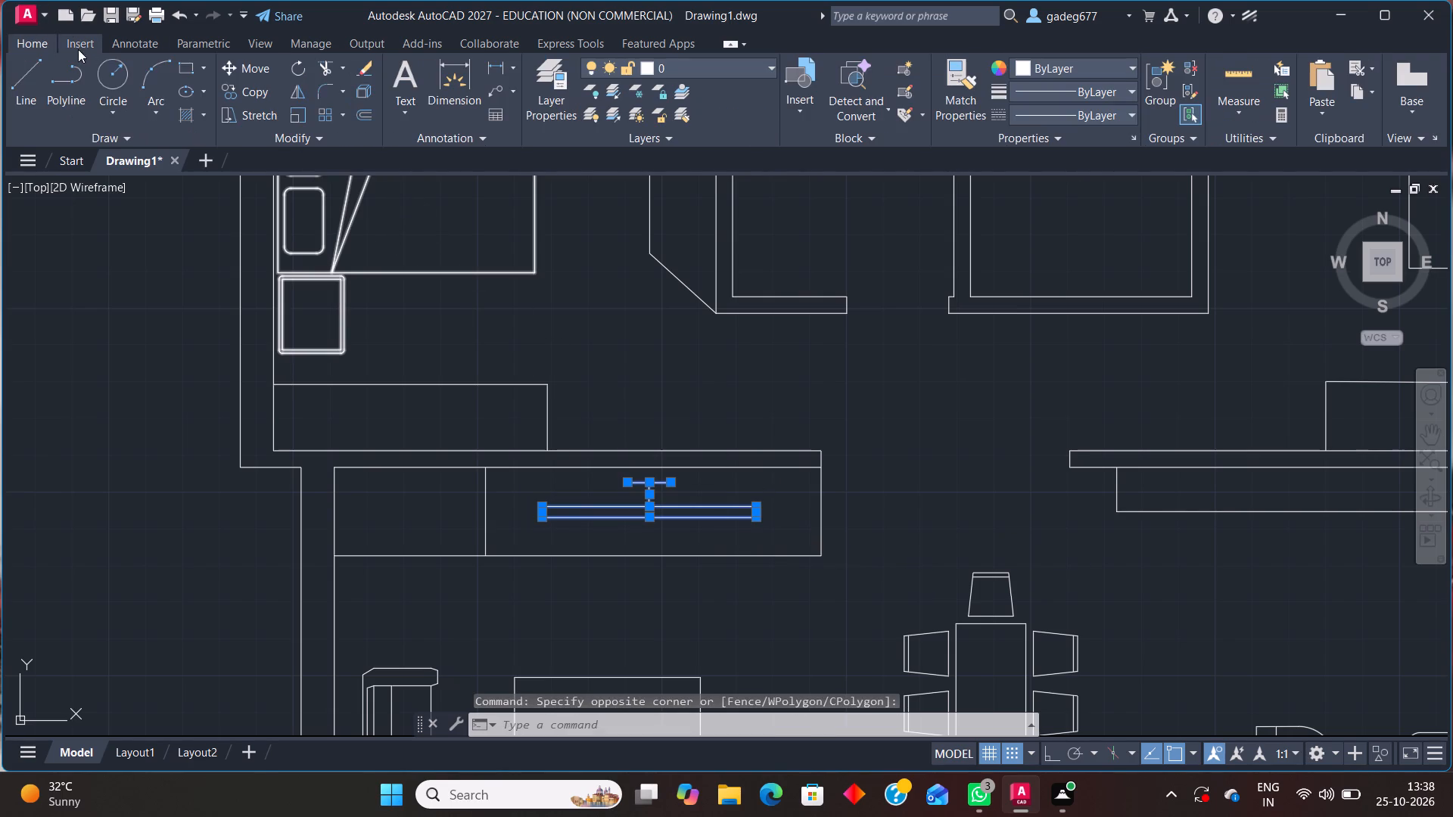
{"action": "left_click", "coordinate": [266, 96]}
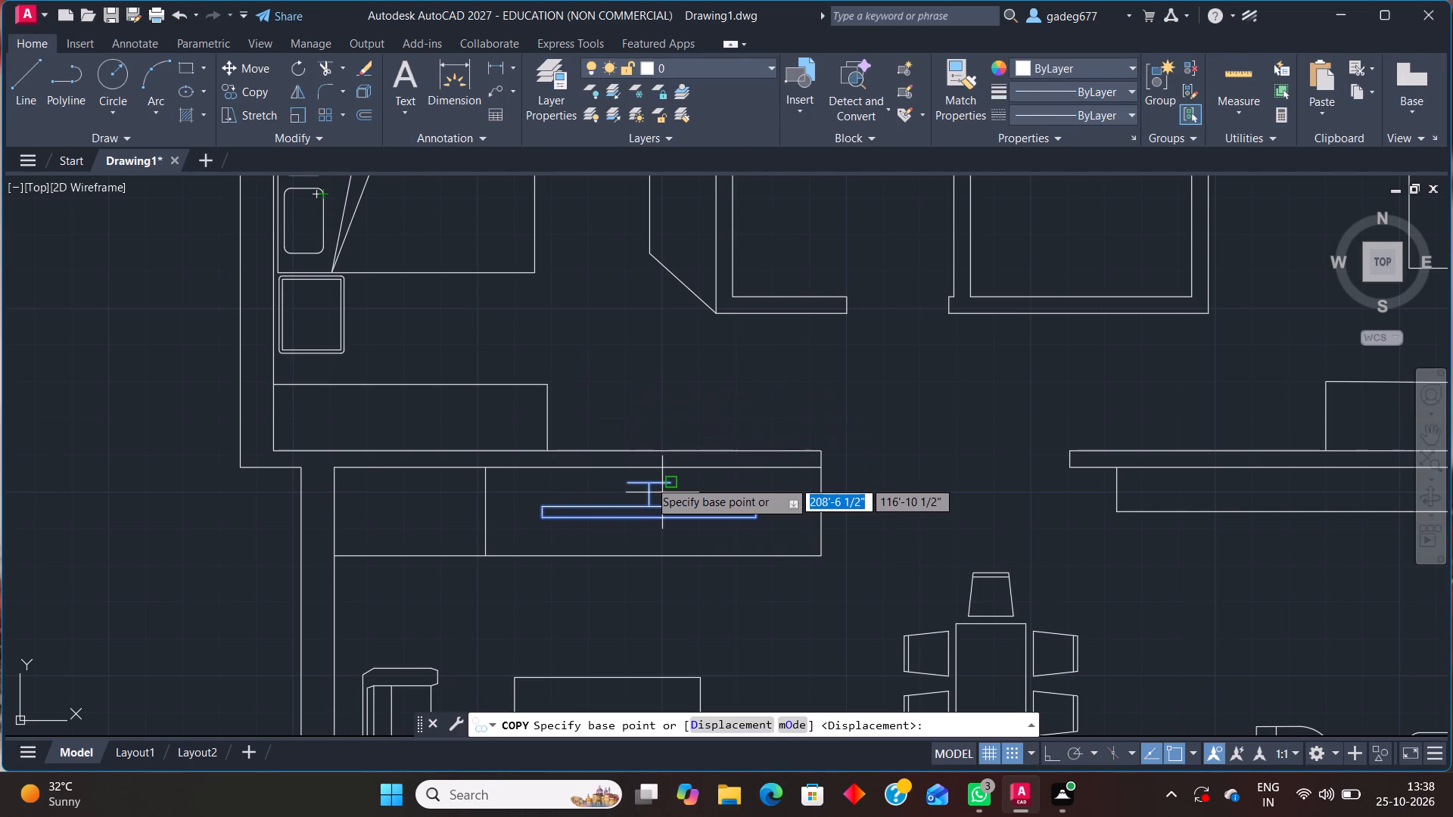
{"action": "left_click", "coordinate": [648, 476]}
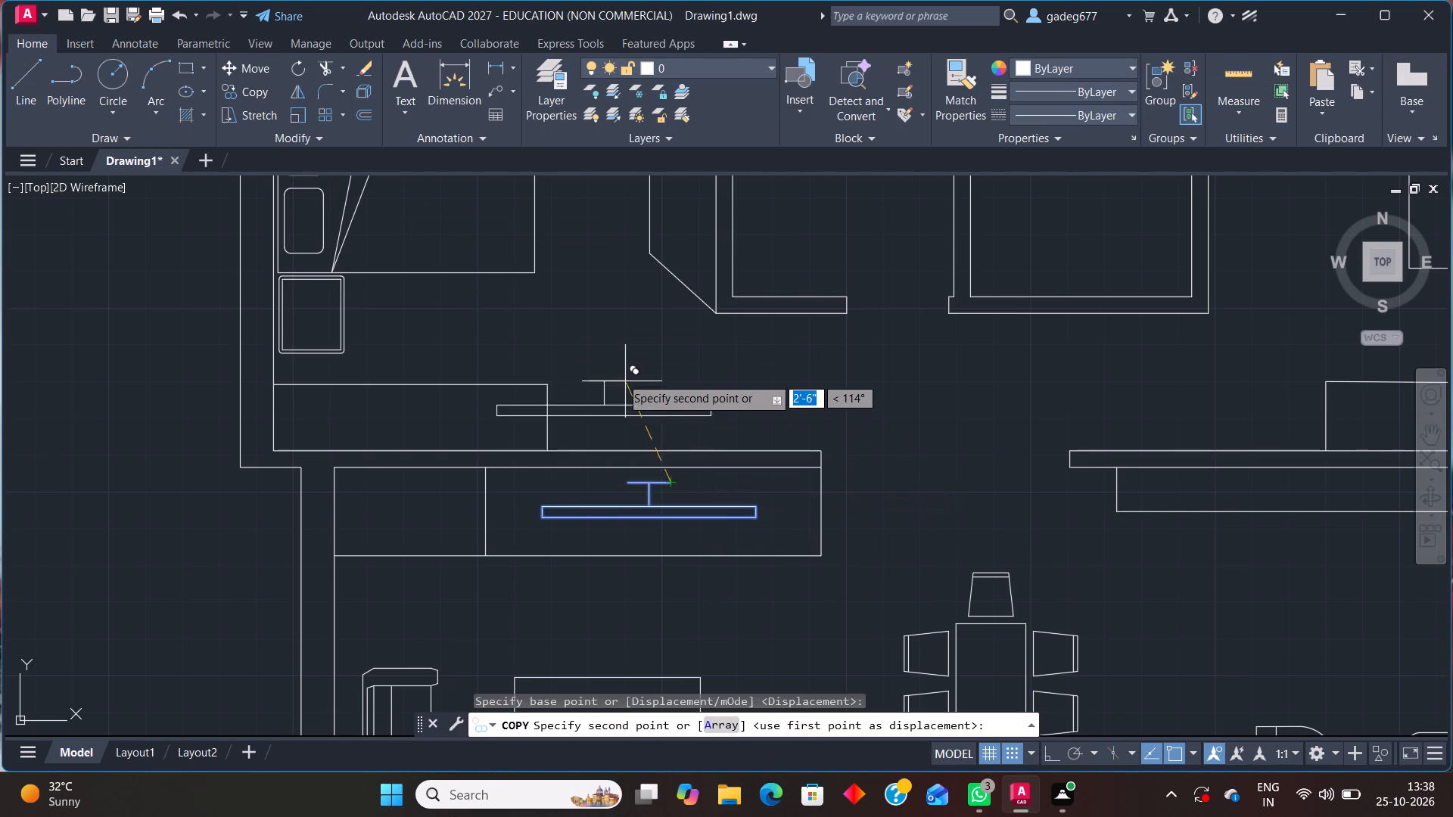
{"action": "scroll", "coordinate": [622, 374], "scroll_direction": "down", "scroll_amount": 2}
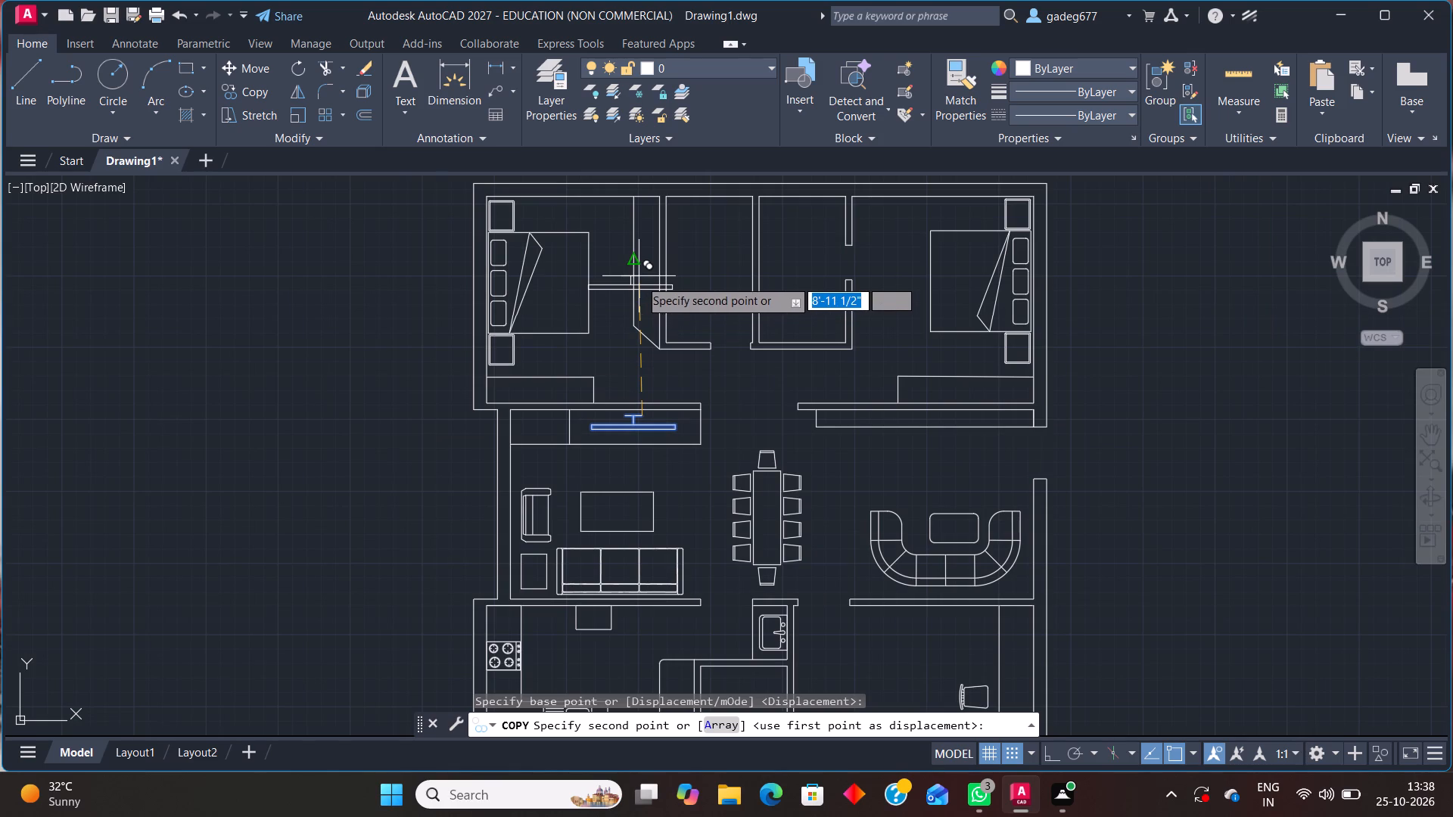
{"action": "scroll", "coordinate": [638, 283], "scroll_direction": "up", "scroll_amount": 3}
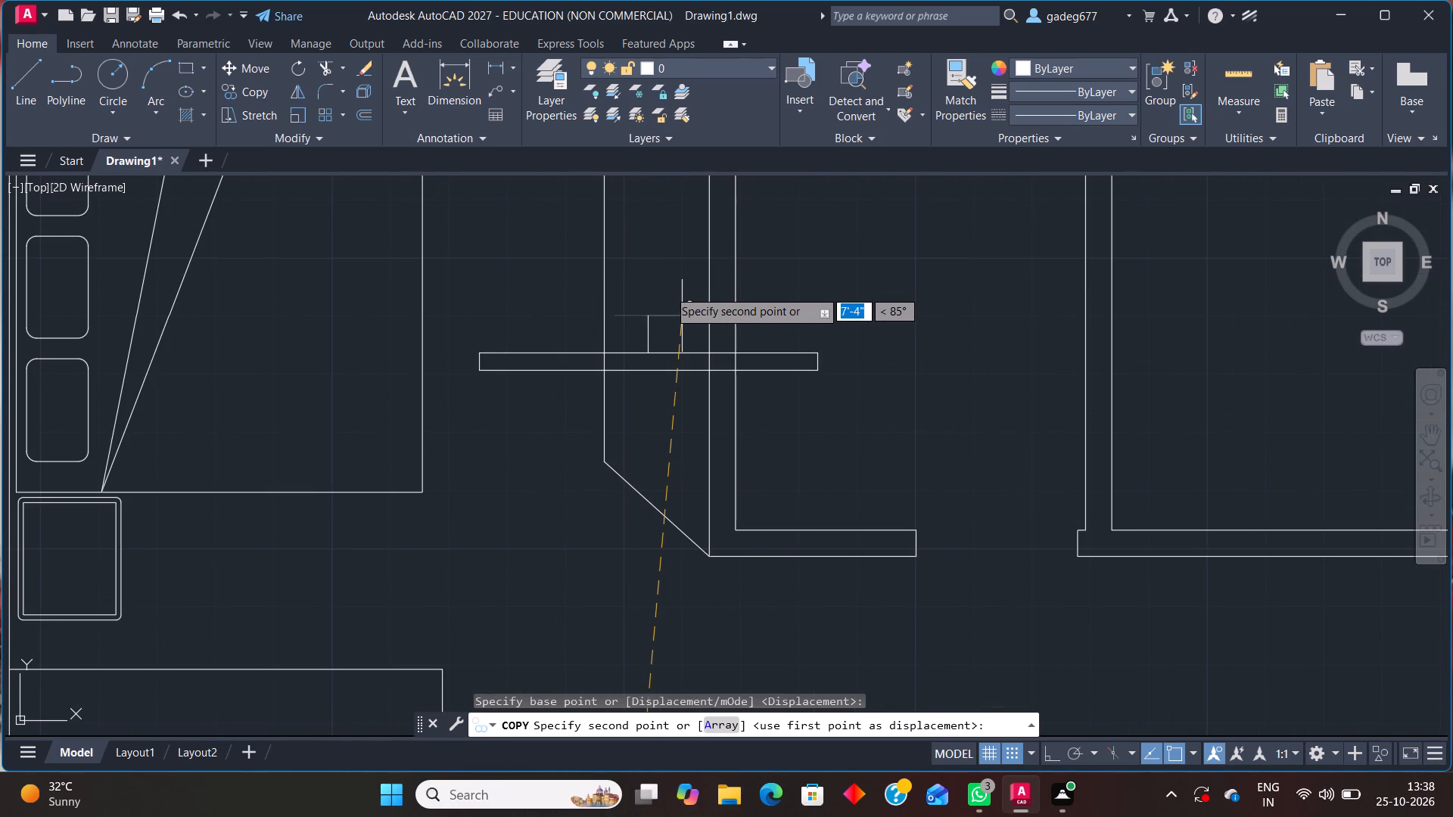
{"action": "left_click", "coordinate": [668, 290]}
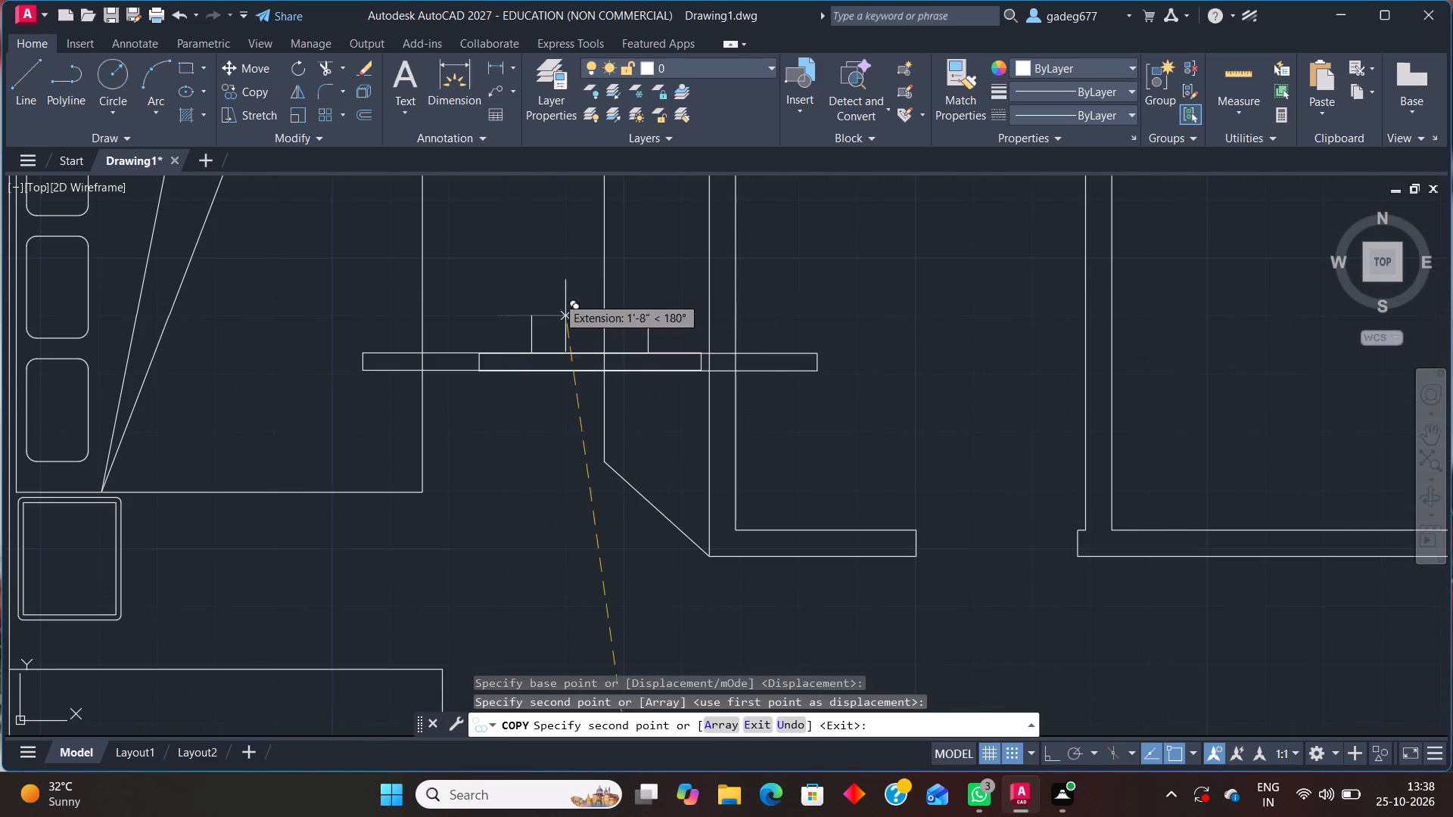
{"action": "key", "text": "Escape"}
Rotate the copied television 90° clockwise with Ortho on, so that its screen faces west toward the bed.
{"action": "left_click", "coordinate": [468, 290]}
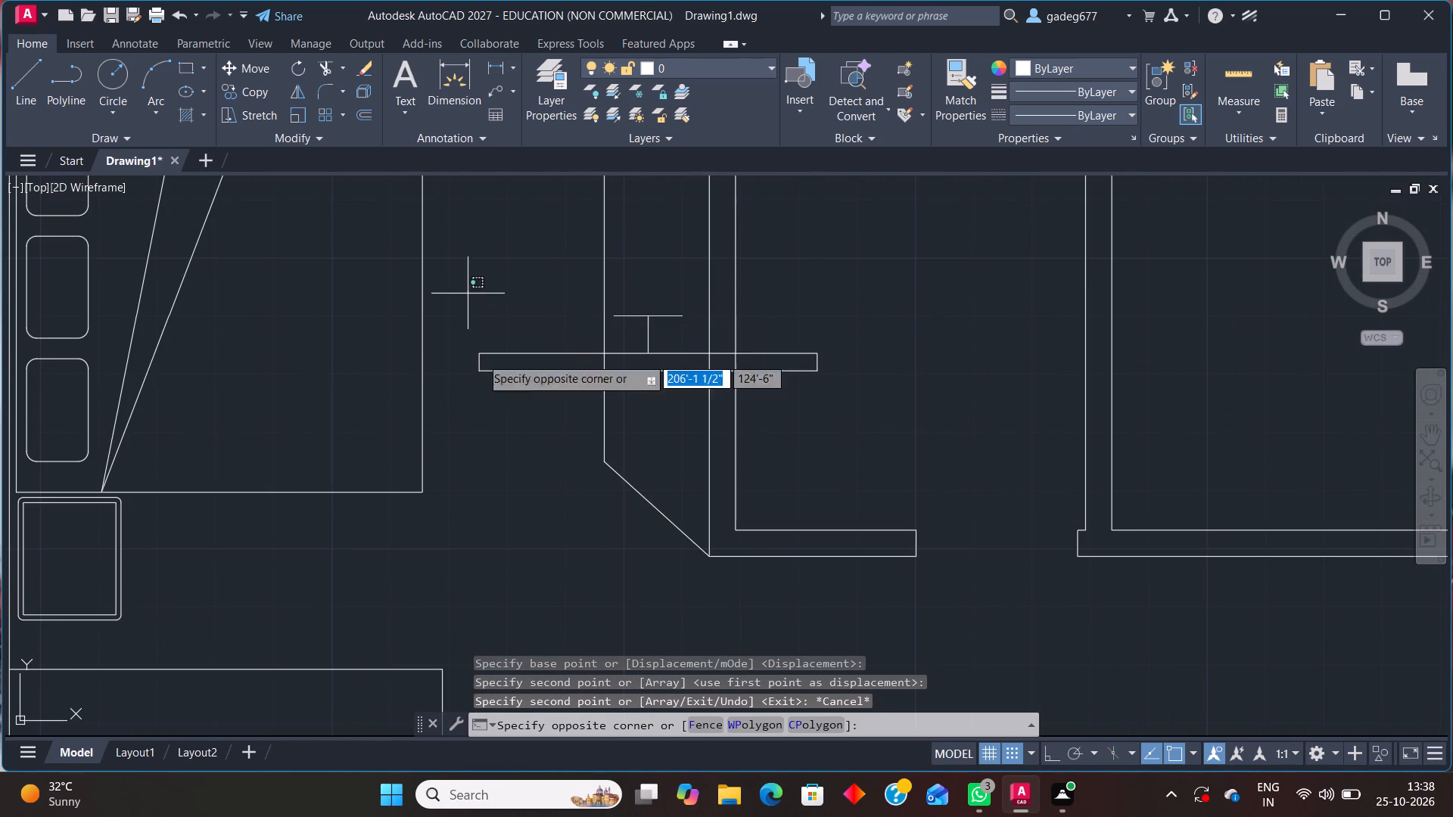
{"action": "left_click", "coordinate": [866, 388]}
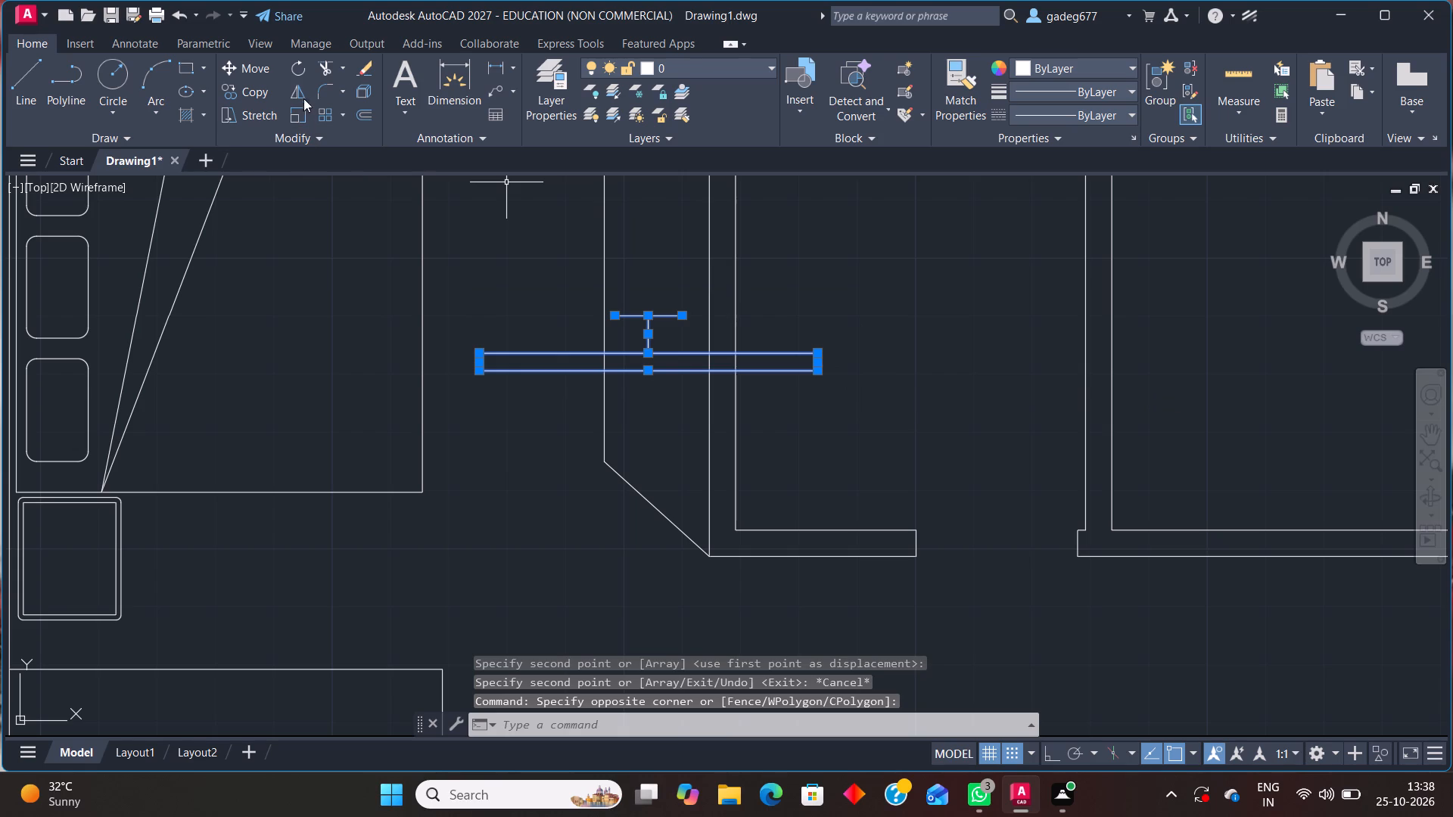
{"action": "left_click", "coordinate": [294, 70]}
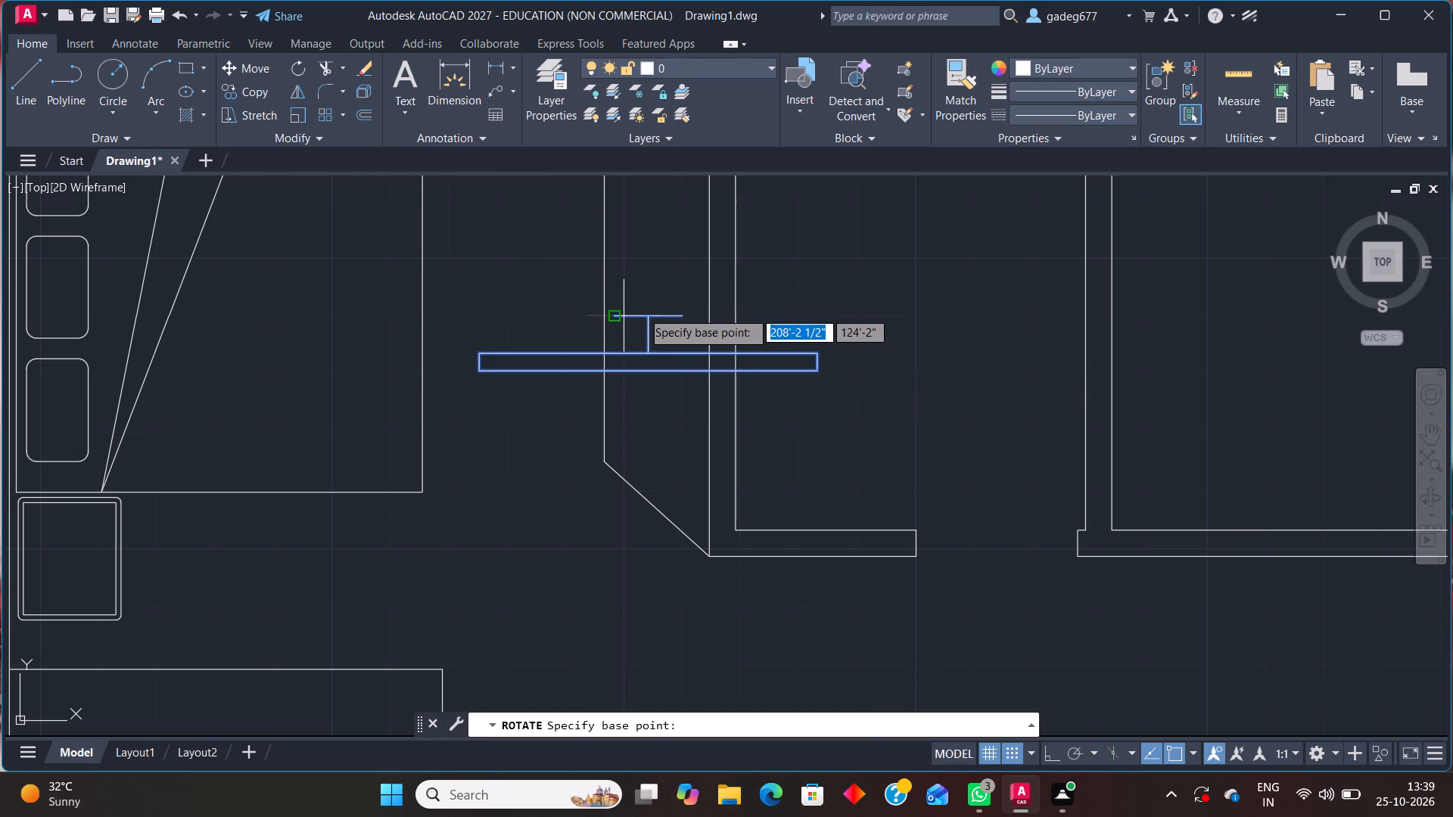
{"action": "left_click", "coordinate": [642, 311]}
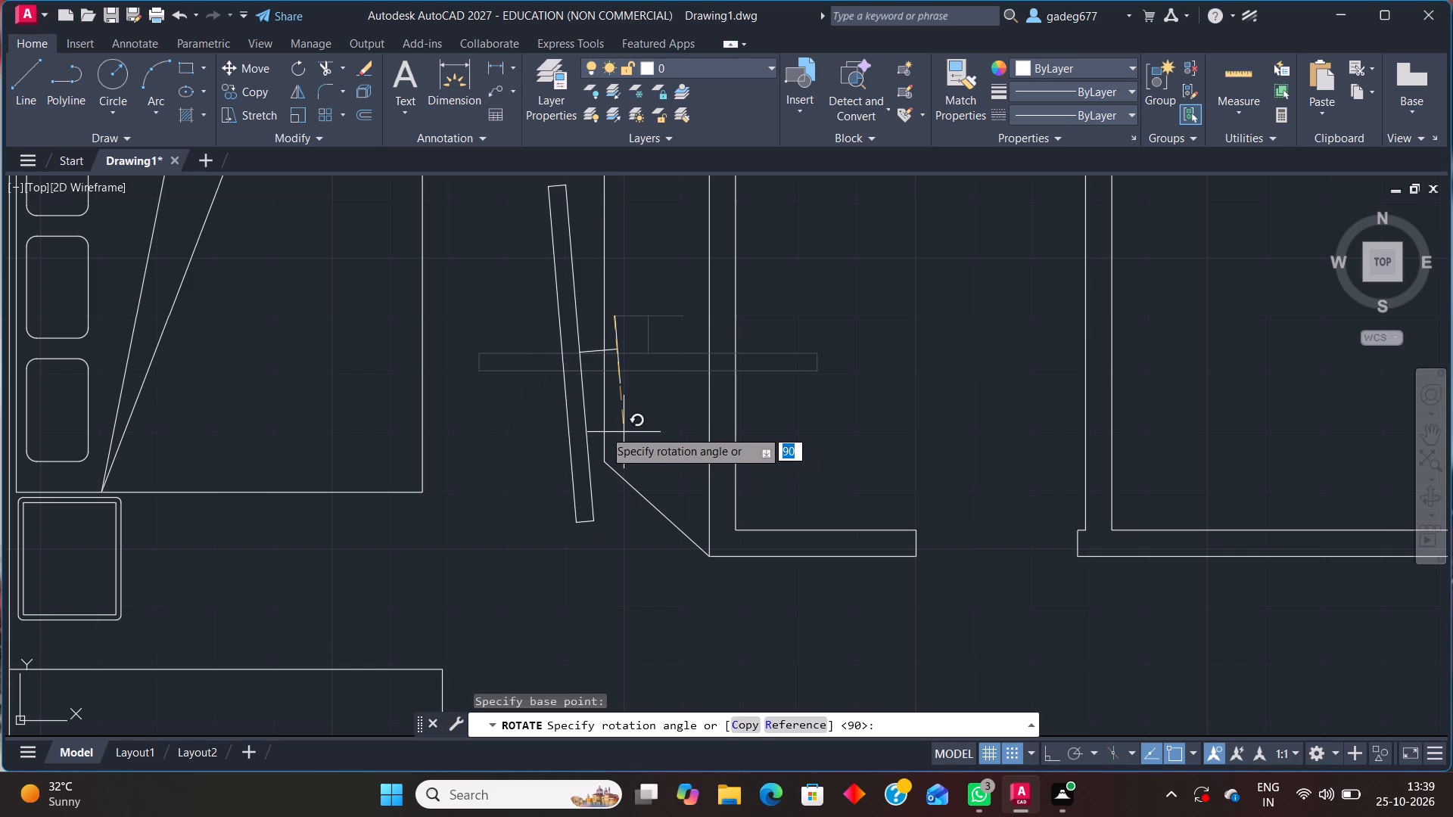
{"action": "scroll", "coordinate": [601, 430], "scroll_direction": "up", "scroll_amount": 2}
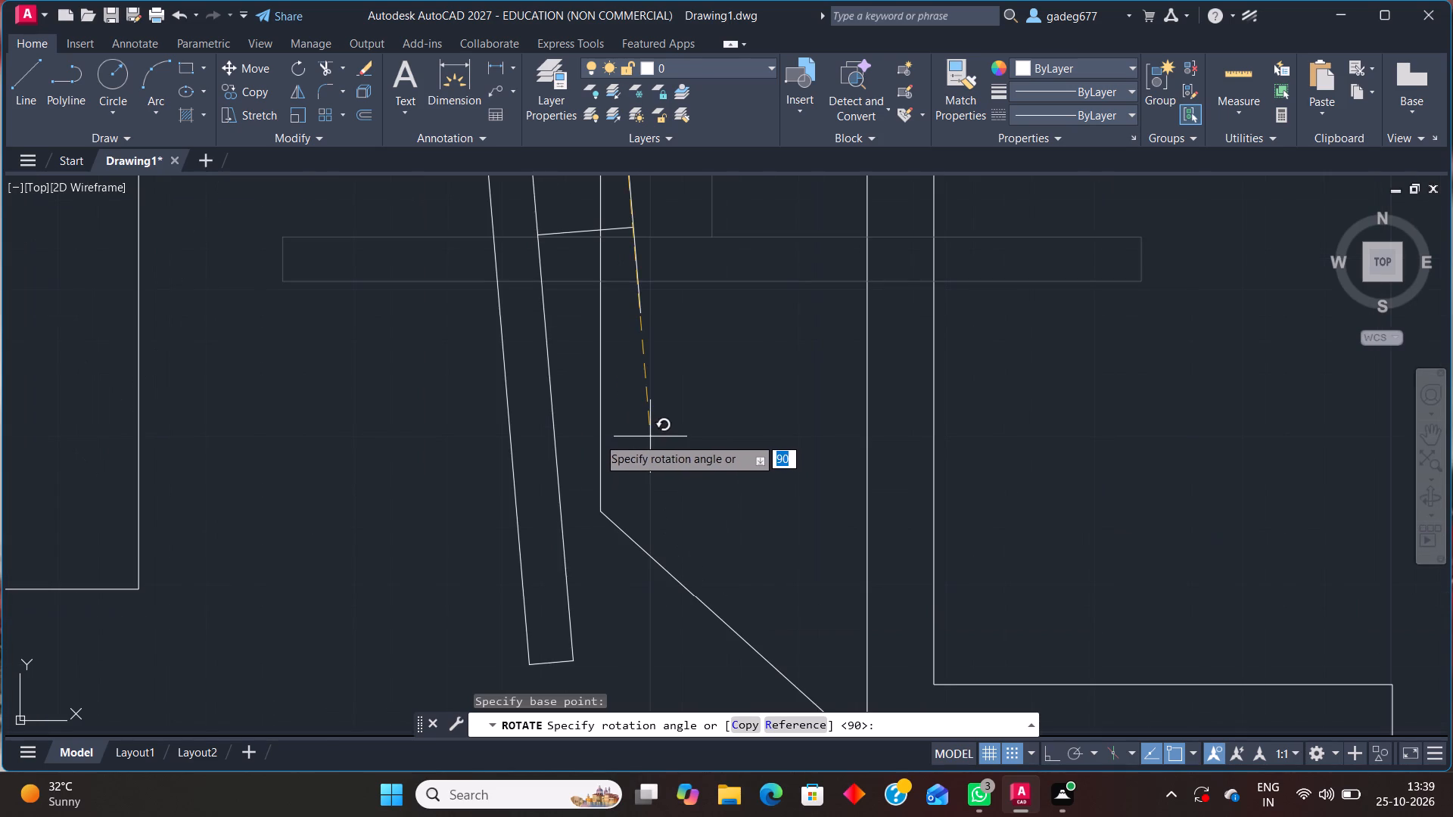
{"action": "left_click", "coordinate": [1049, 753]}
{"action": "left_click", "coordinate": [804, 531]}
Move the rotated television east and north with Ortho off, into the unit along the northwest bedroom's east wall.
{"action": "scroll", "coordinate": [713, 535], "scroll_direction": "down", "scroll_amount": 1}
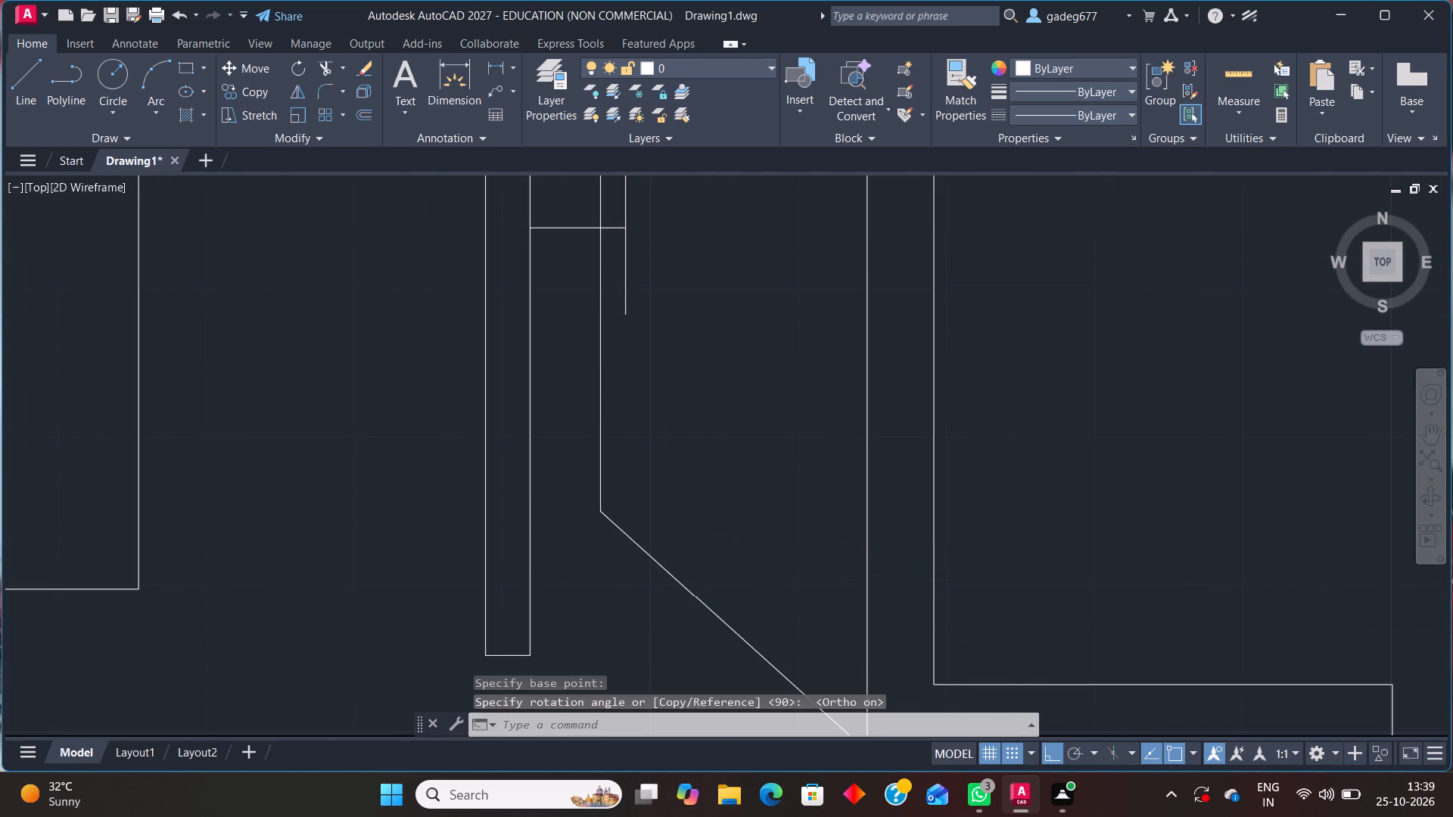
{"action": "scroll", "coordinate": [713, 535], "scroll_direction": "down", "scroll_amount": 1}
{"action": "left_click", "coordinate": [526, 228]}
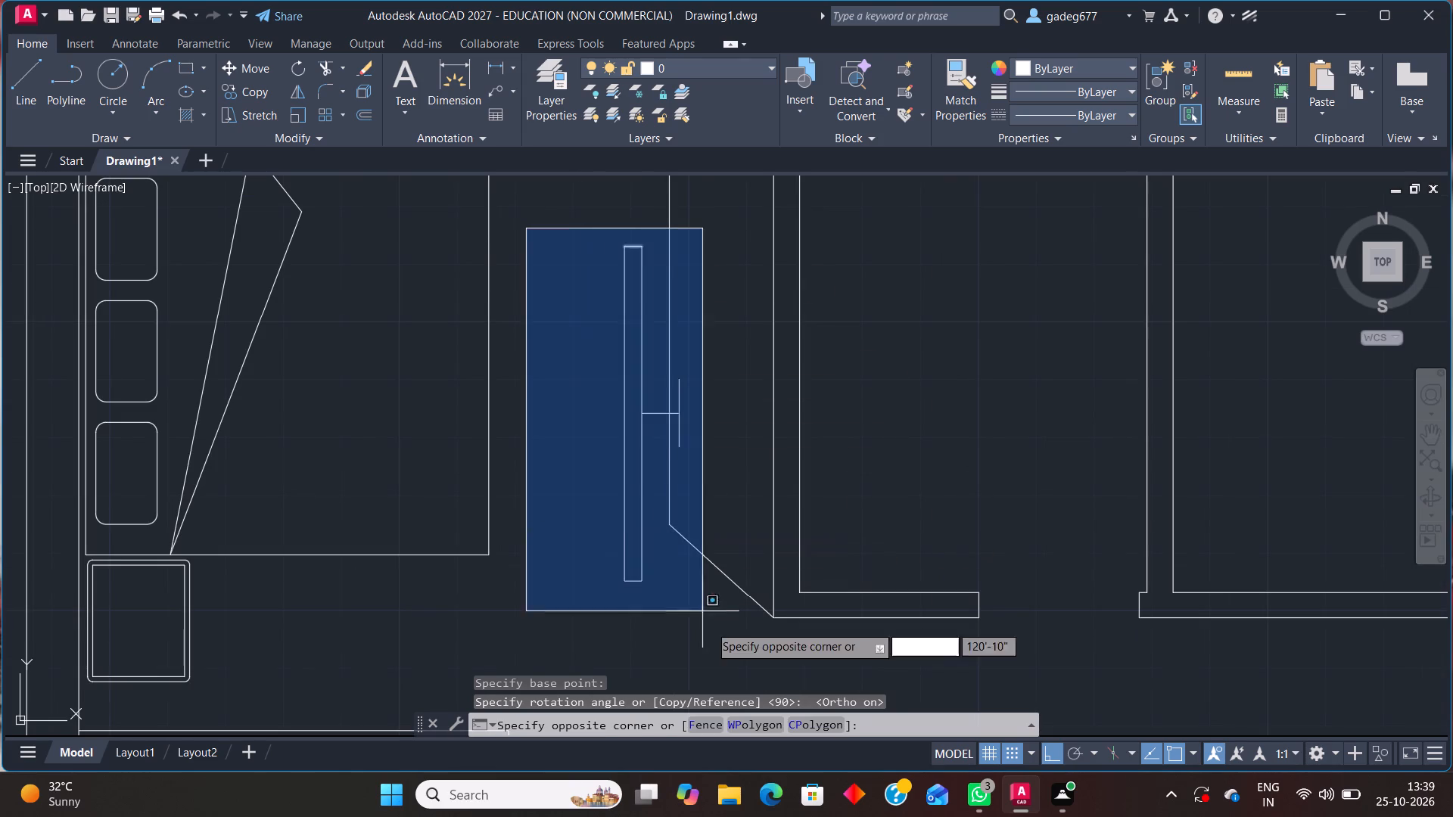
{"action": "left_click", "coordinate": [736, 635]}
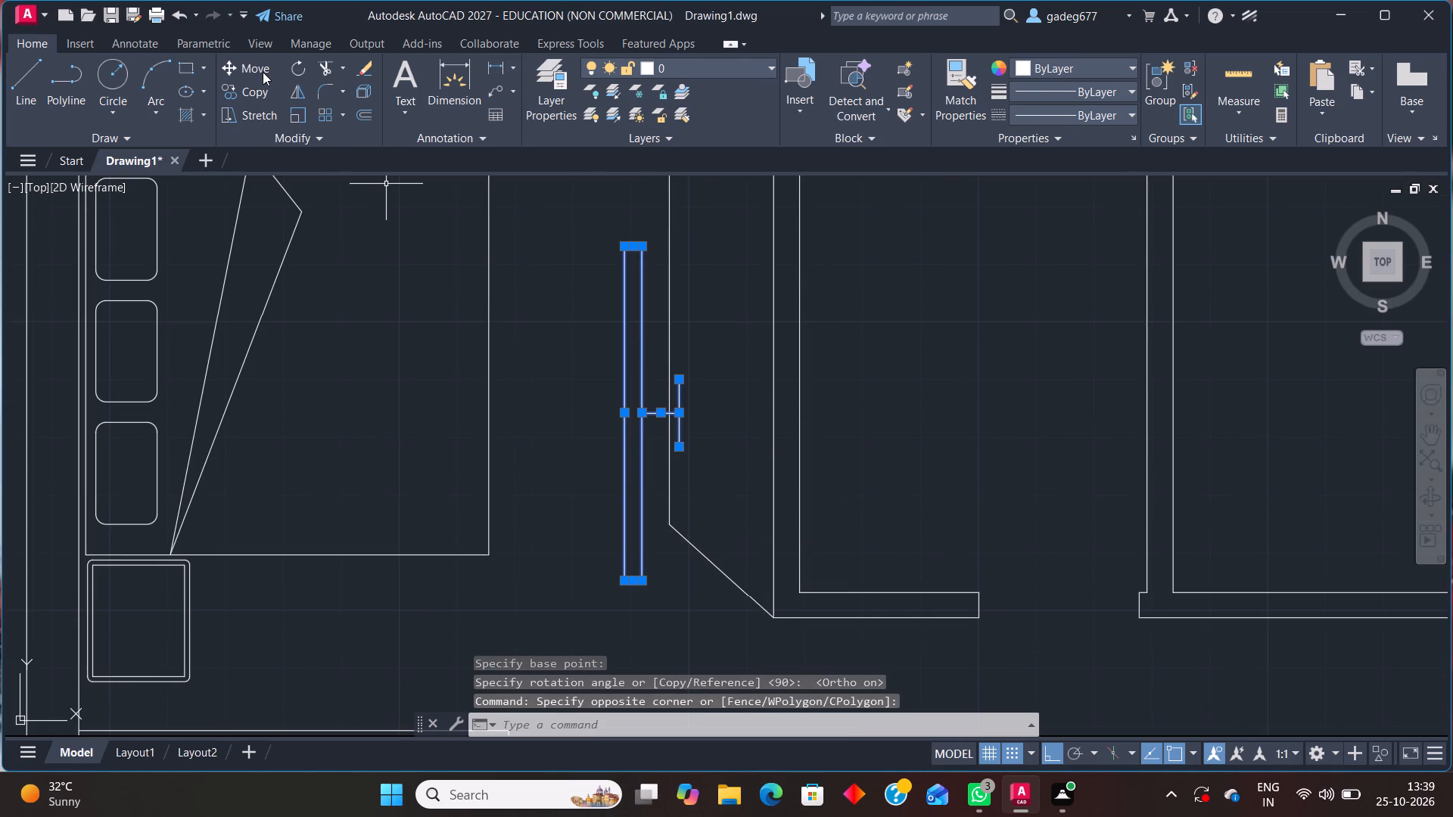
{"action": "left_click", "coordinate": [263, 72]}
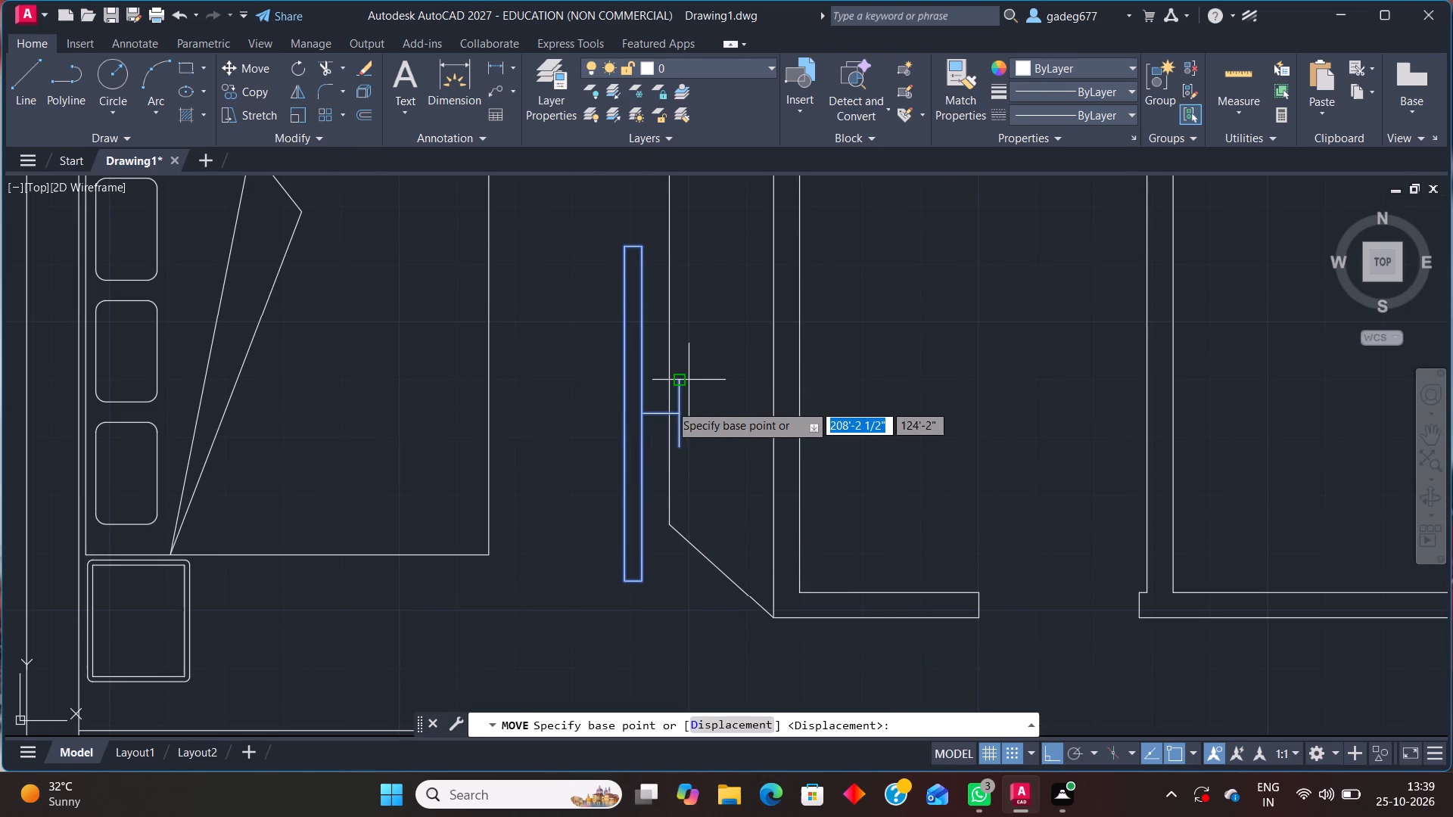
{"action": "left_click", "coordinate": [670, 404]}
{"action": "scroll", "coordinate": [710, 317], "scroll_direction": "down", "scroll_amount": 2}
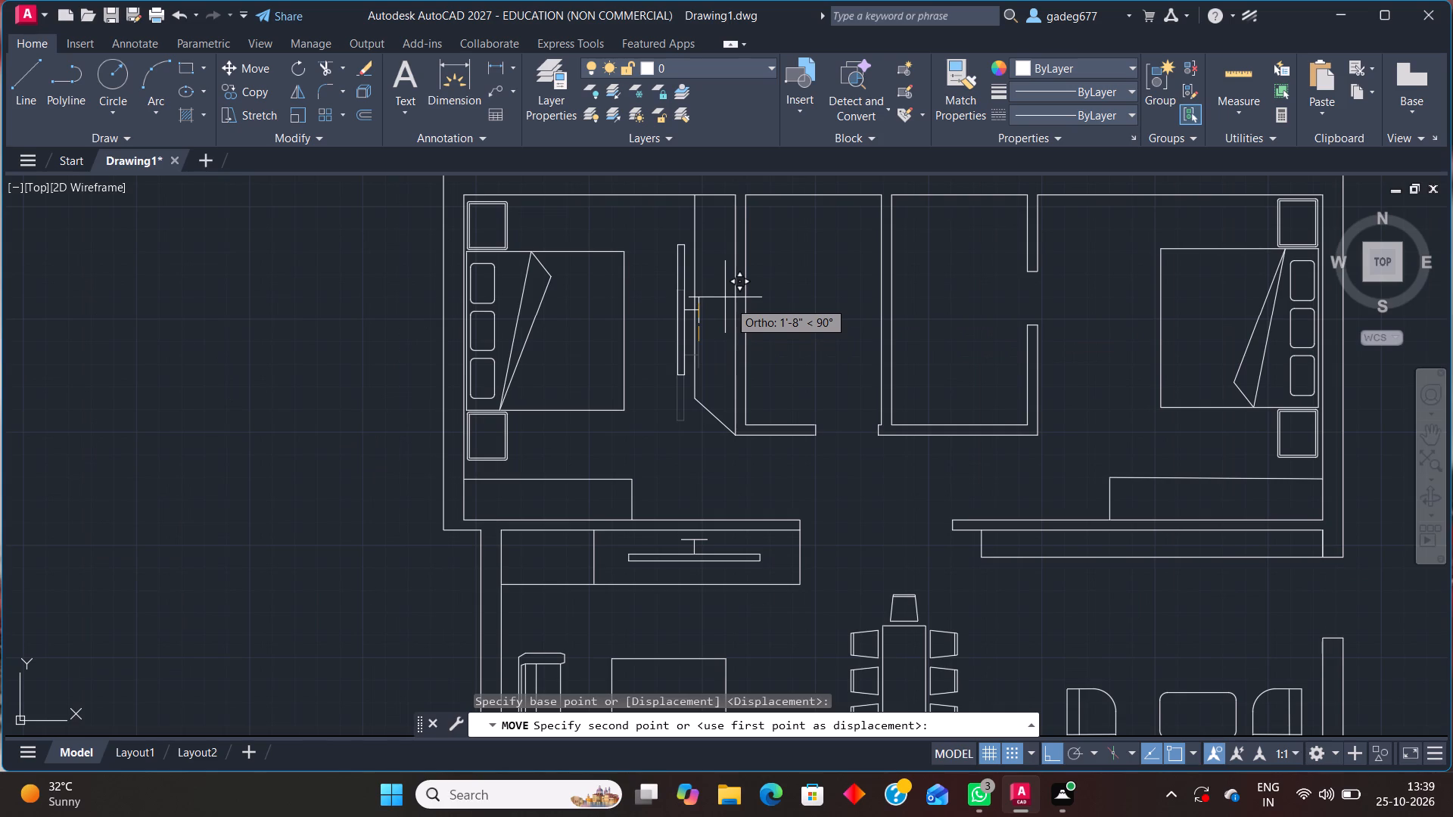
{"action": "key", "text": "F8"}
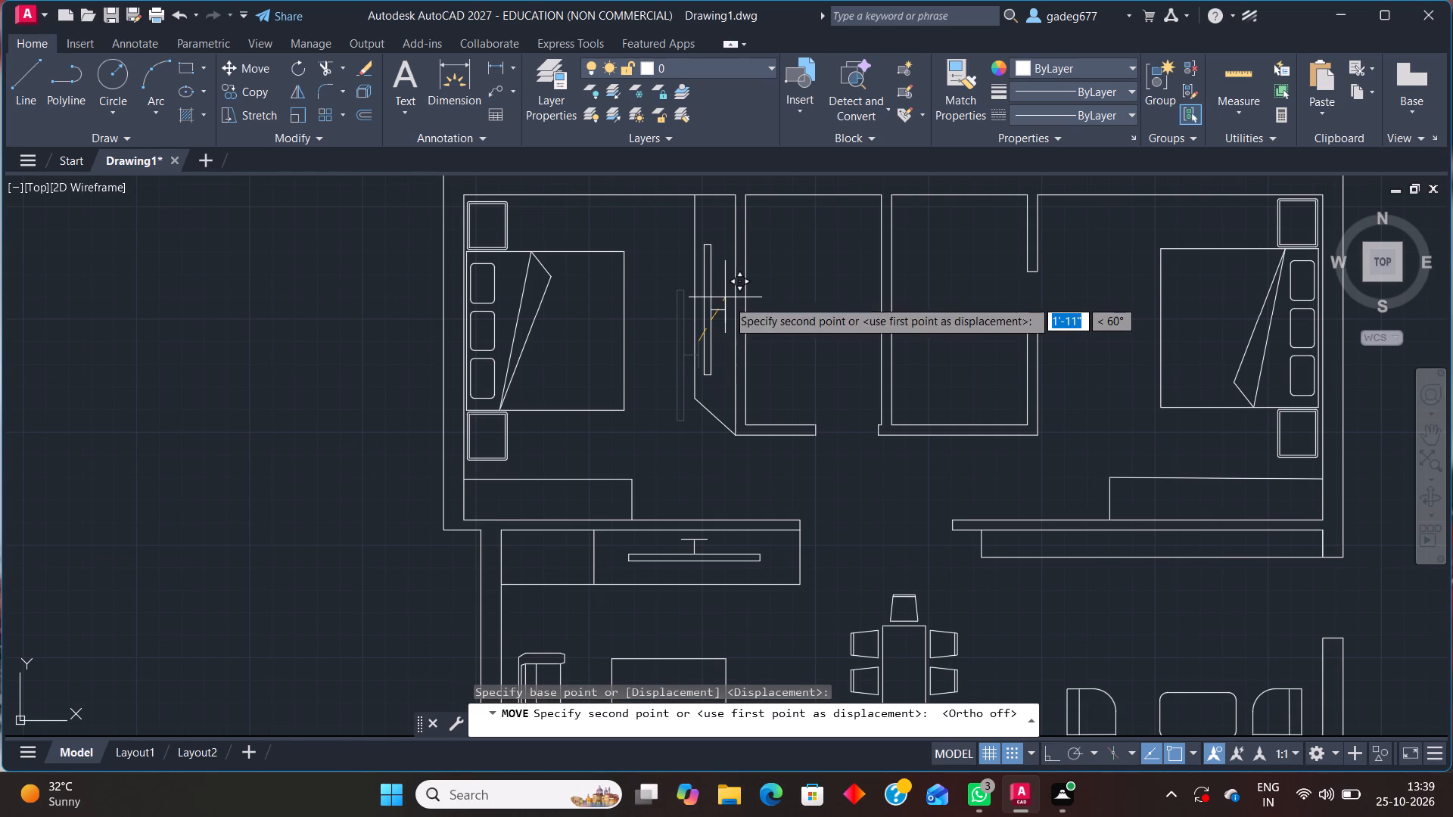
{"action": "left_click", "coordinate": [727, 300]}
Draw a horizontal line about 1'-4" long with Ortho on, from the northeast bedroom cabinet's northeast corner east across the outer wall.
{"action": "scroll", "coordinate": [813, 408], "scroll_direction": "down", "scroll_amount": 1}
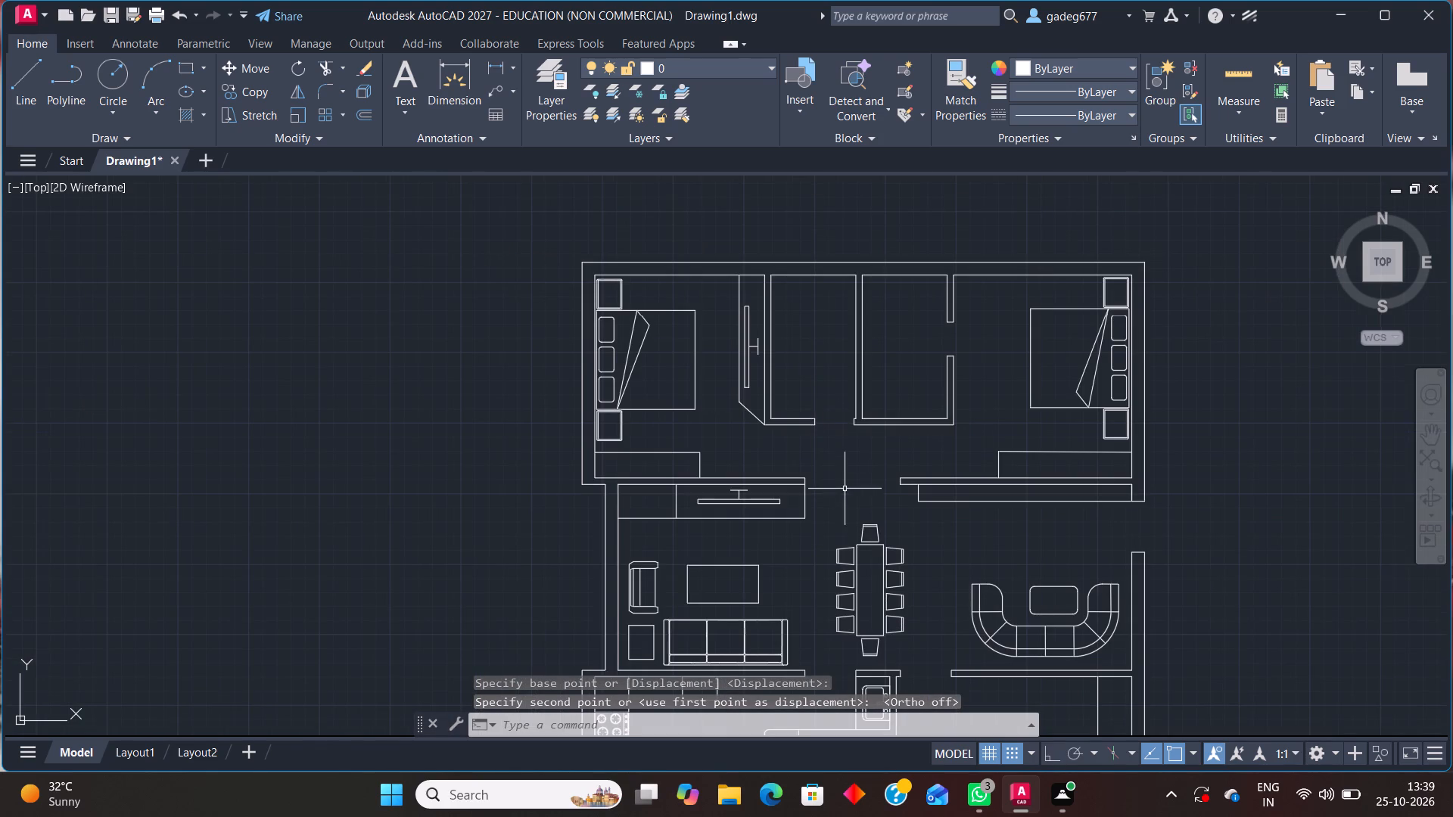
{"action": "middle_click_drag", "start_coordinate": [845, 487], "coordinate": [675, 464]}
{"action": "middle_click_drag", "start_coordinate": [677, 450], "coordinate": [509, 368]}
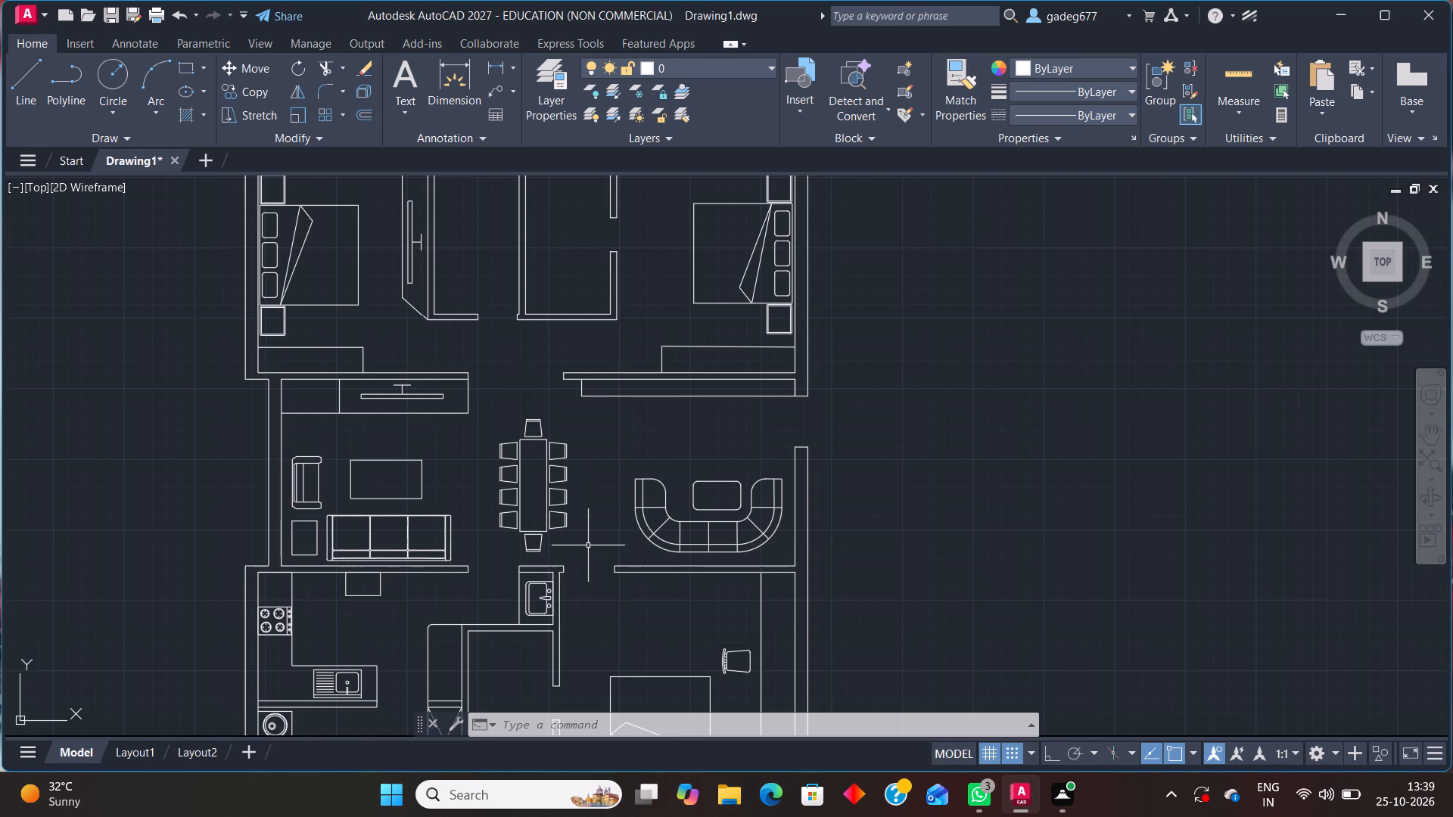
{"action": "key", "text": "l"}
{"action": "key", "text": "Return"}
{"action": "left_click", "coordinate": [790, 344]}
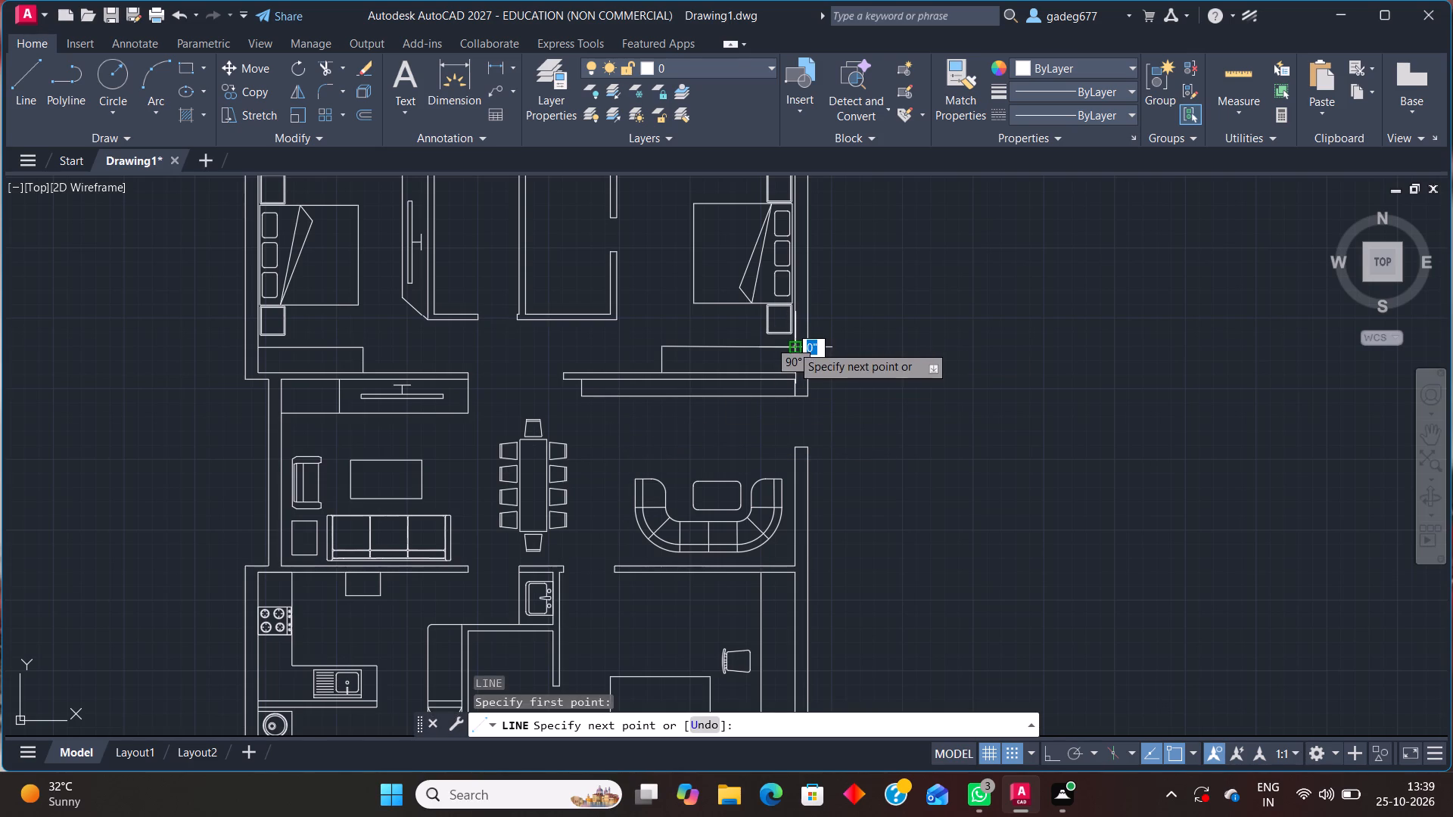
{"action": "scroll", "coordinate": [799, 349], "scroll_direction": "up", "scroll_amount": 3}
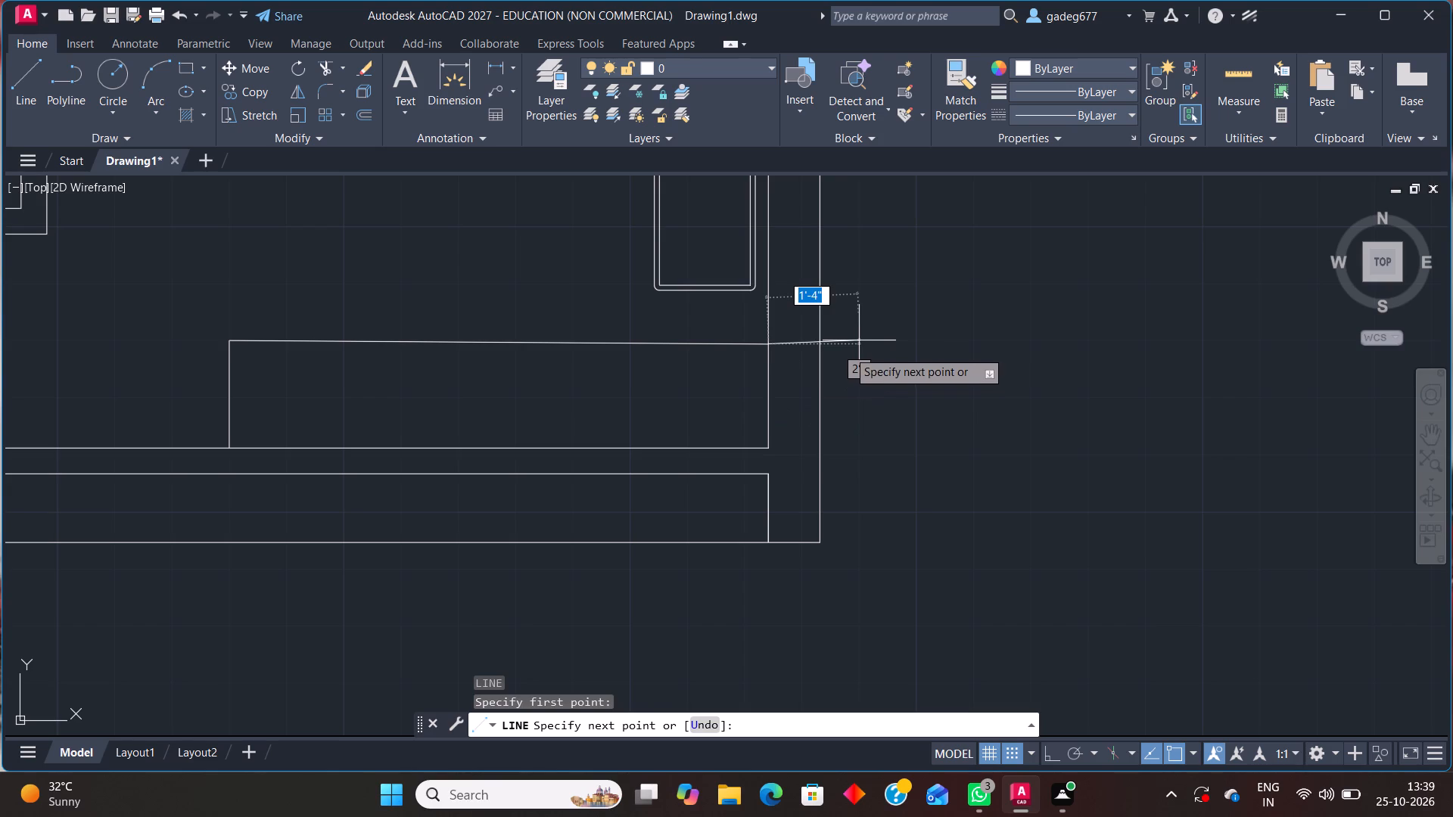
{"action": "key", "text": "F8"}
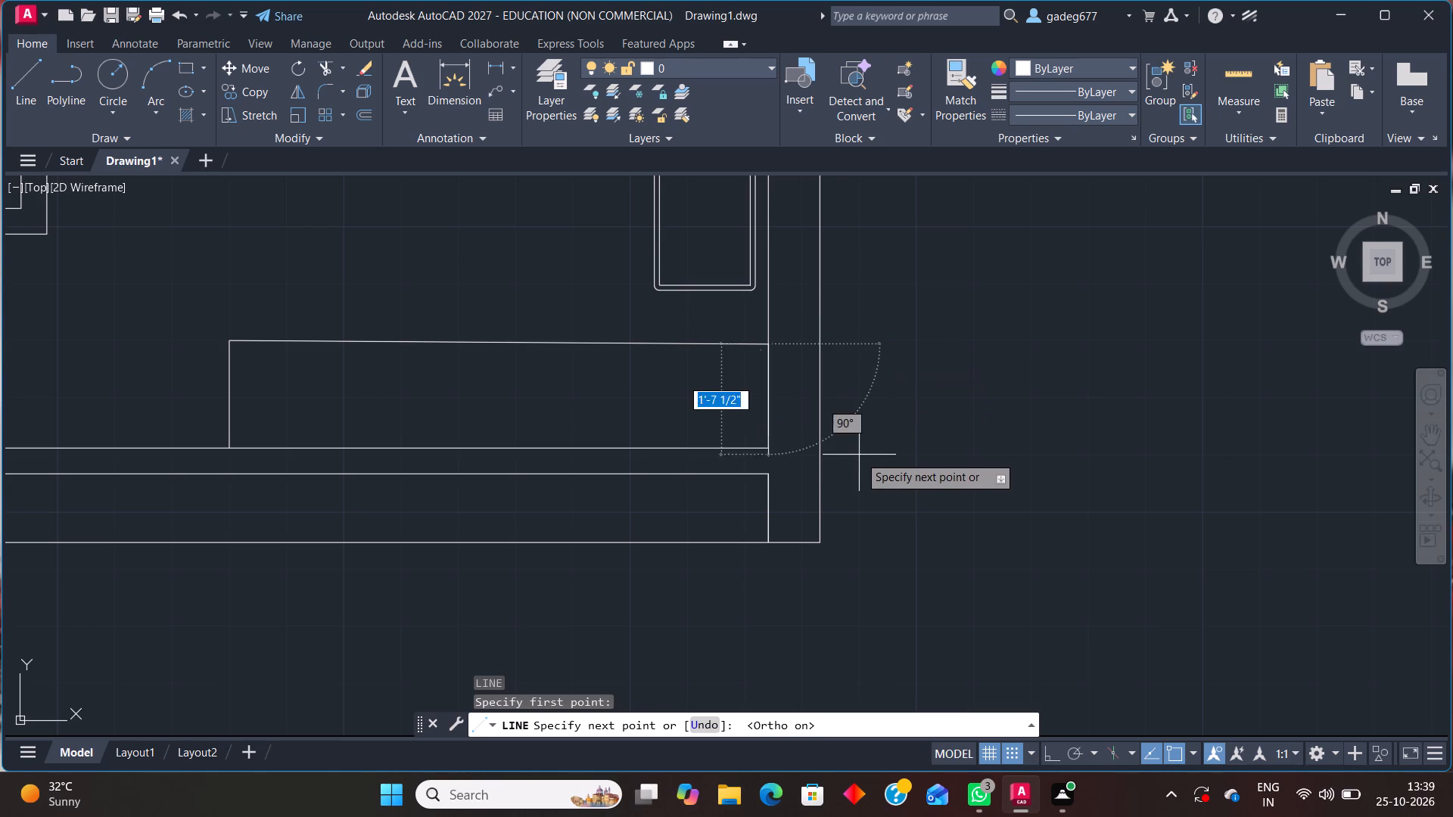
{"action": "left_click", "coordinate": [859, 382]}
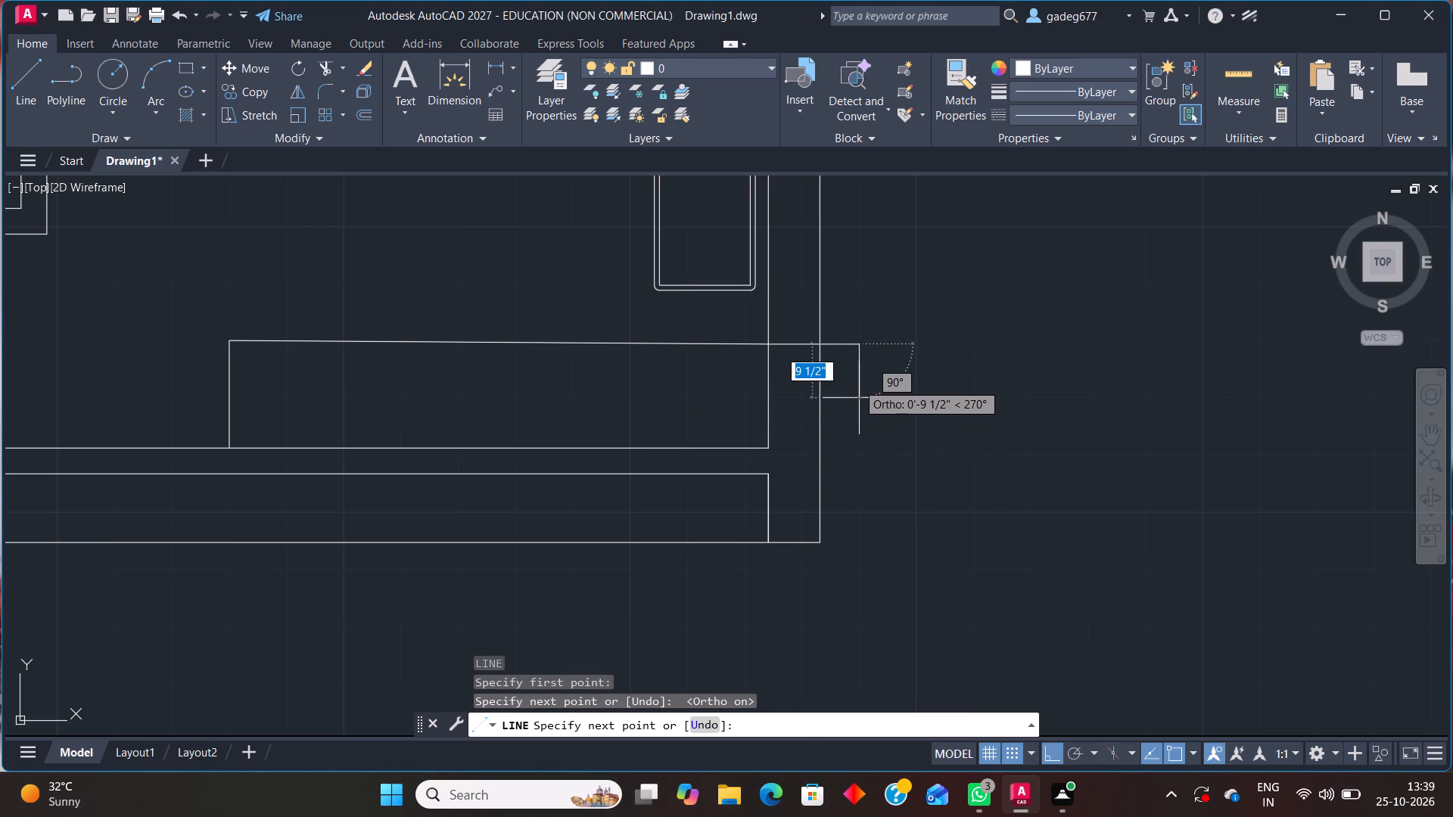
{"action": "key", "text": "Escape"}
{"action": "scroll", "coordinate": [842, 357], "scroll_direction": "down", "scroll_amount": 1}
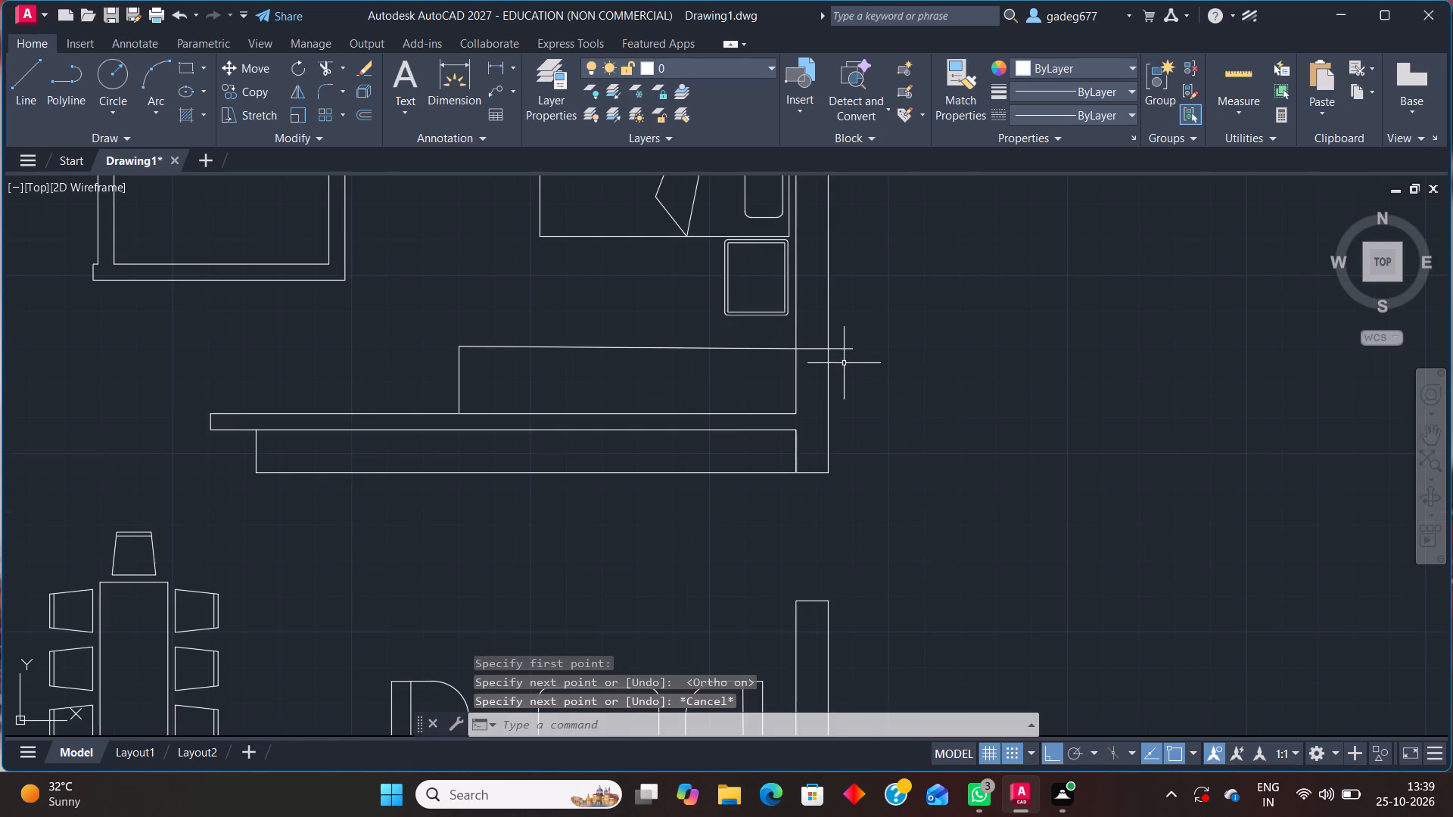
{"action": "scroll", "coordinate": [844, 364], "scroll_direction": "down", "scroll_amount": 1}
{"action": "middle_click_drag", "start_coordinate": [851, 322], "coordinate": [811, 435]}
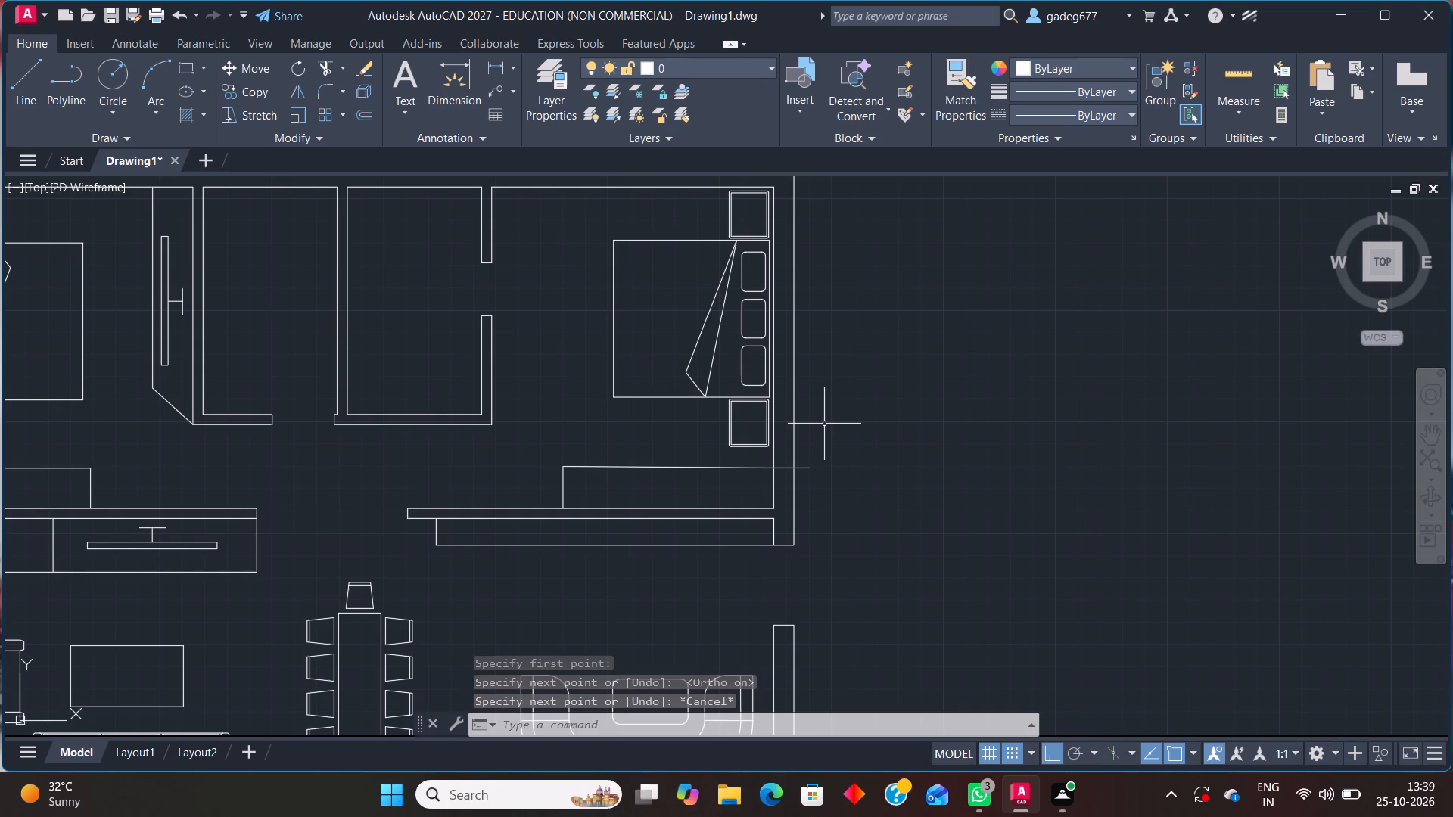
Offset the short horizontal line across the northeast bedroom's east outer wall 3' to the north.
{"action": "key", "text": "o"}
{"action": "key", "text": "f"}
{"action": "key", "text": "f"}
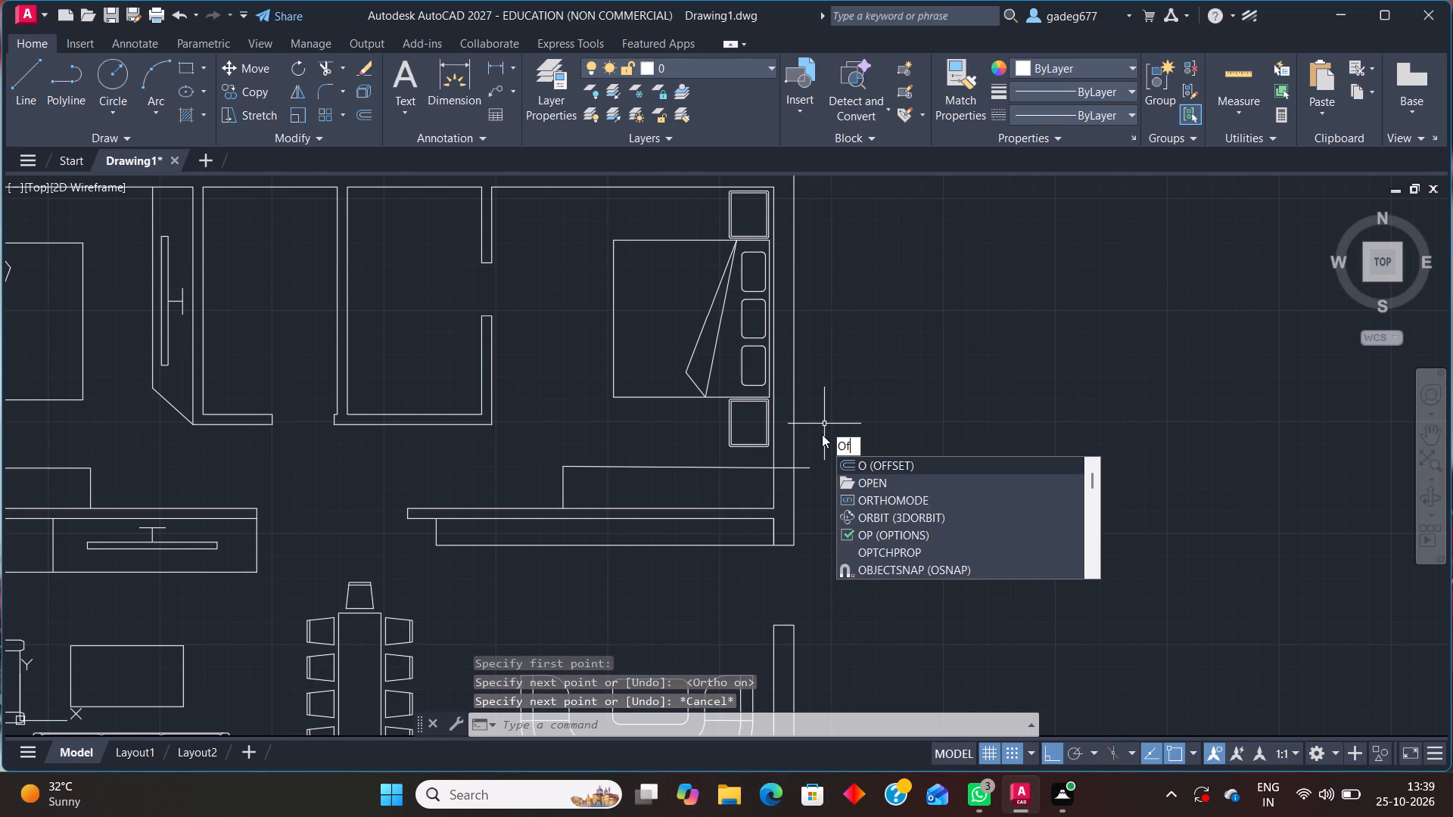
{"action": "key", "text": "Return"}
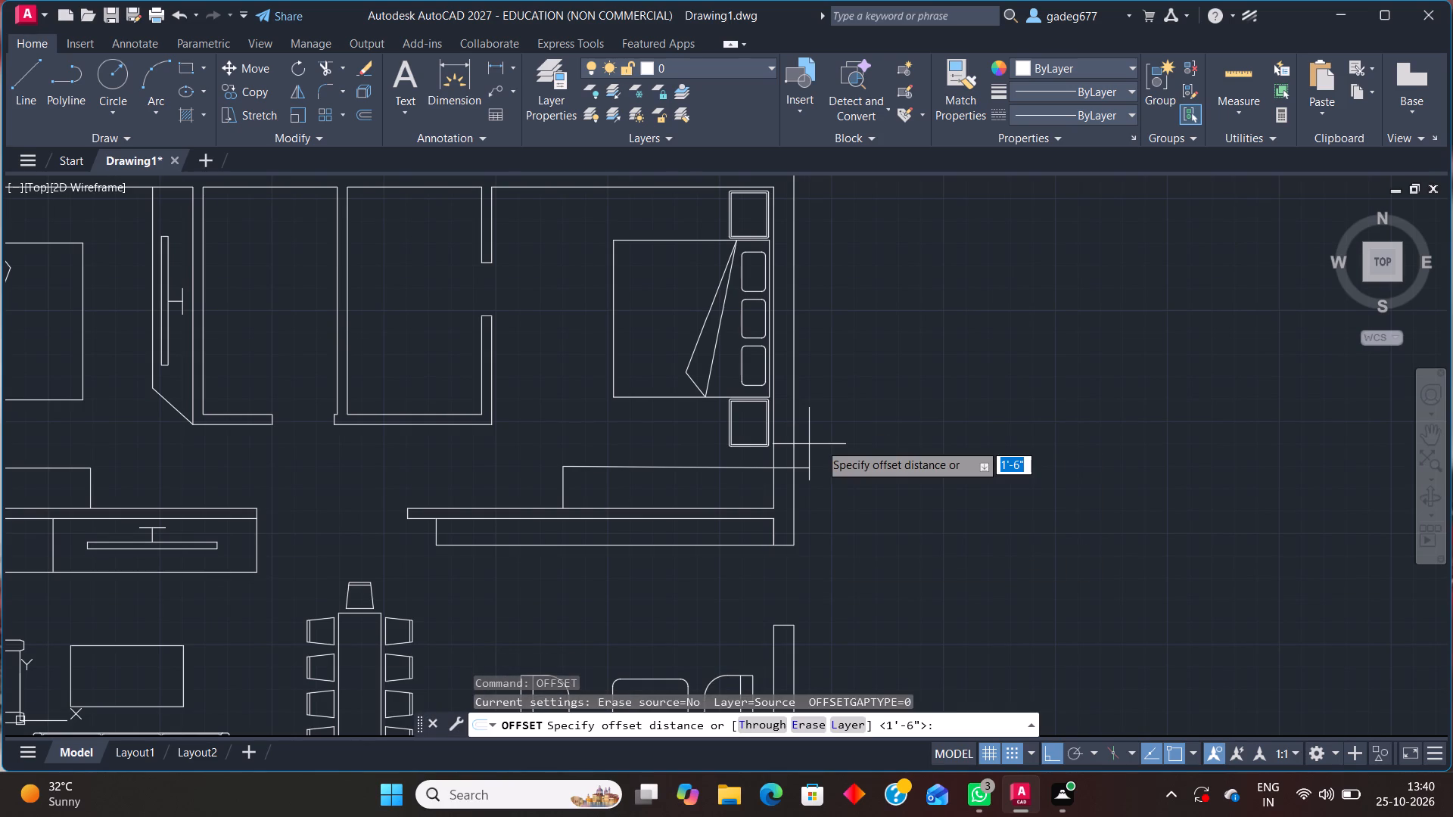
{"action": "type", "text": "3'"}
{"action": "key", "text": "Return"}
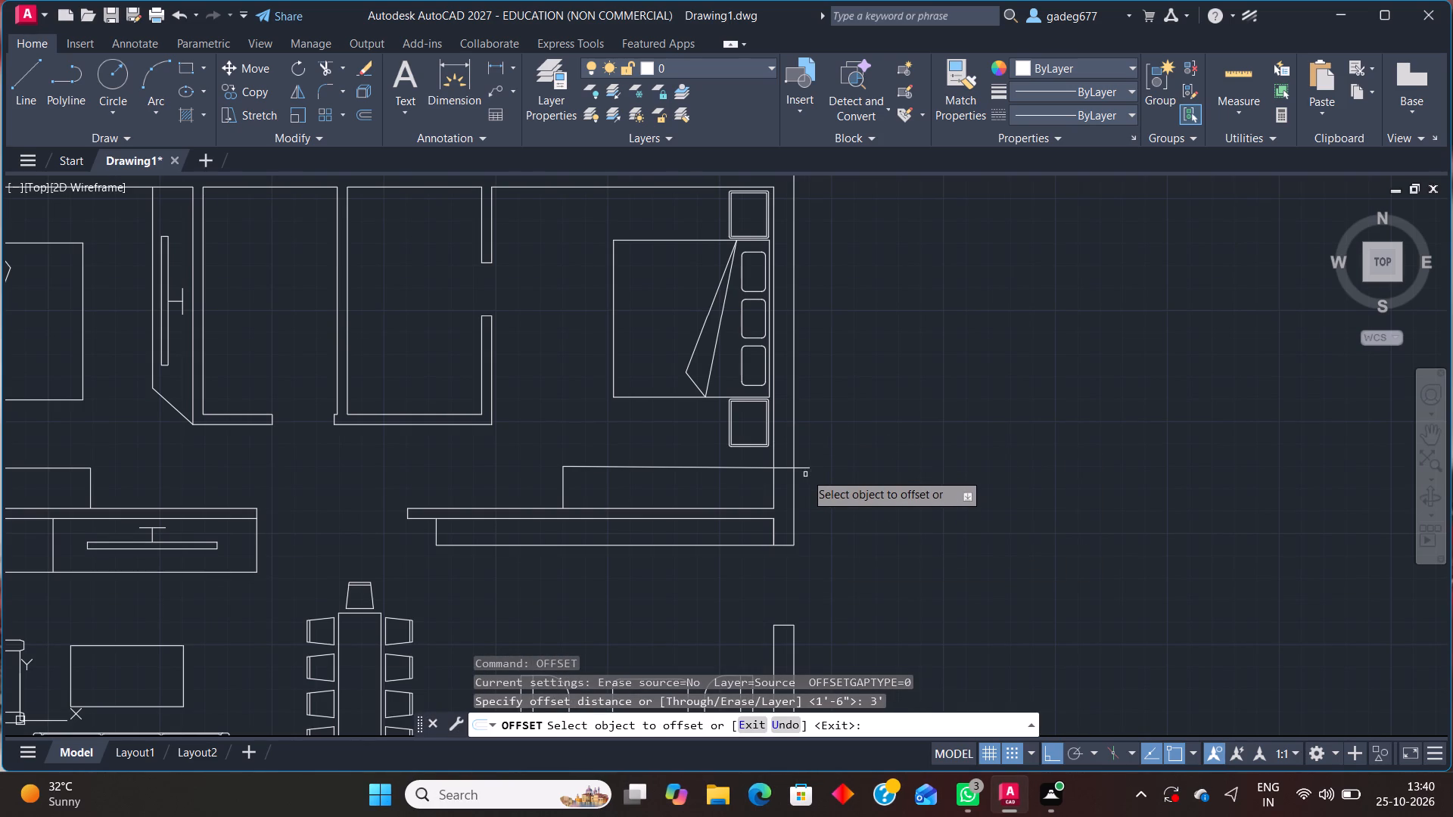
{"action": "left_click", "coordinate": [807, 468]}
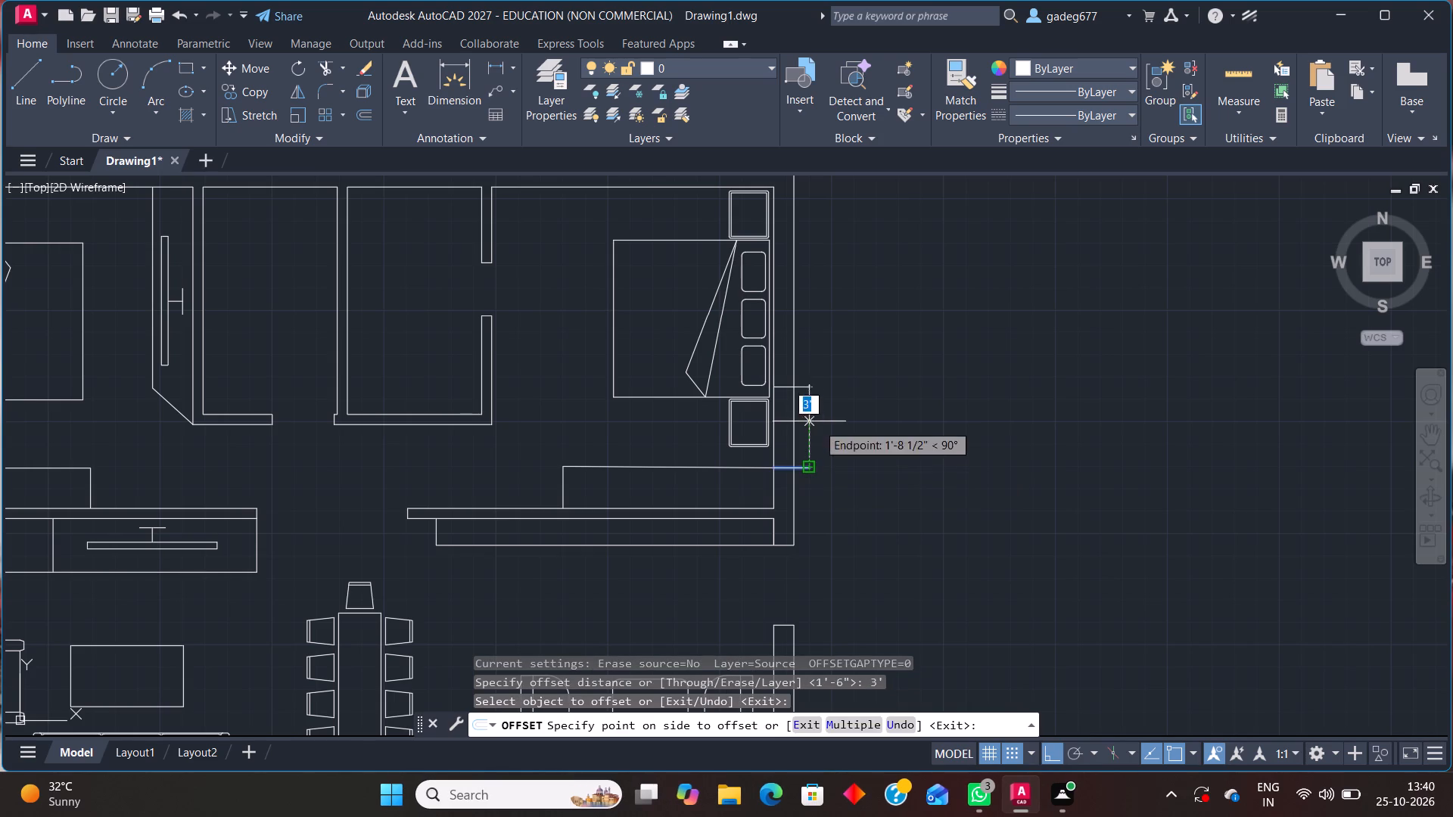
{"action": "left_click", "coordinate": [819, 415]}
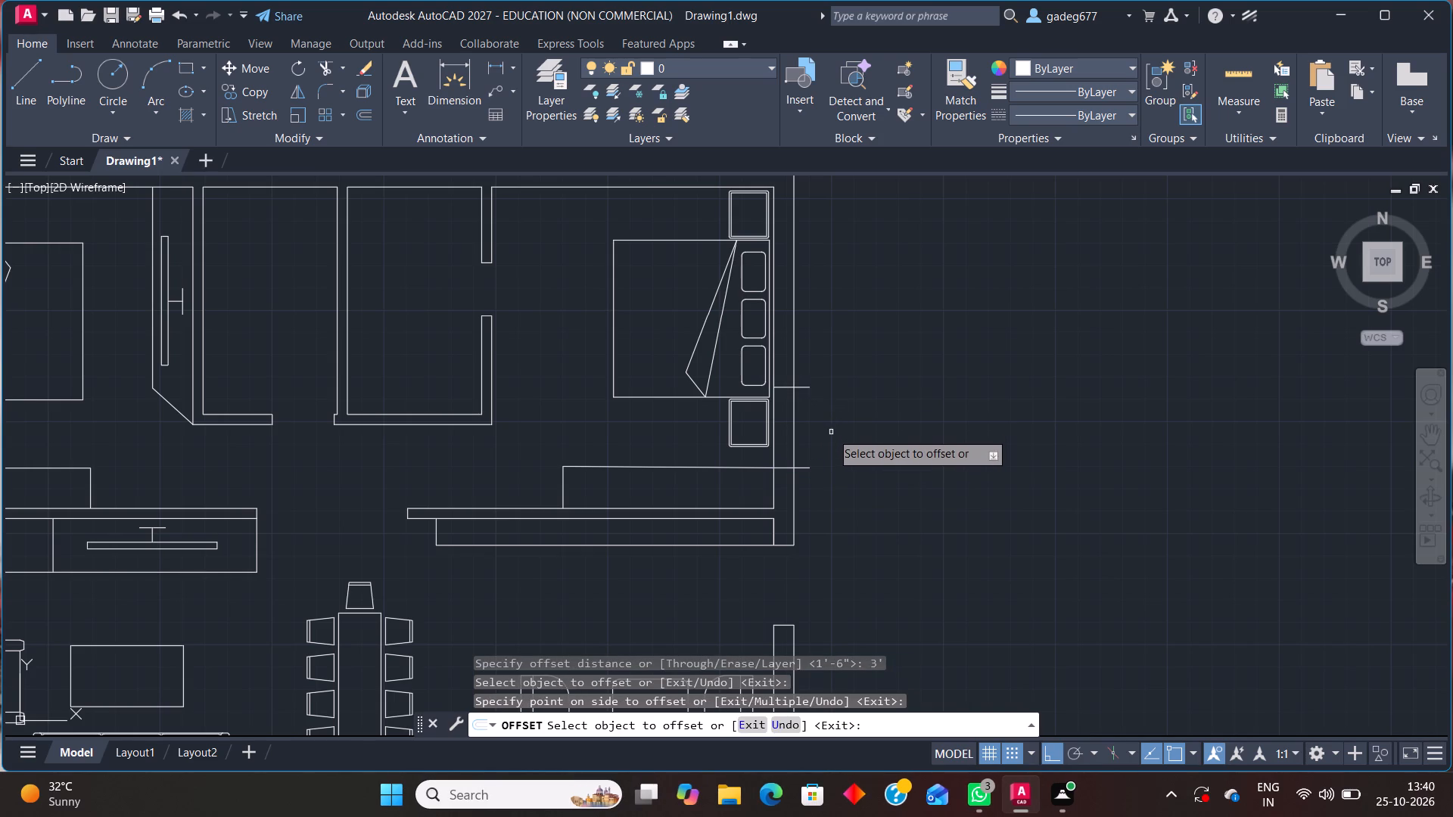
{"action": "key", "text": "Escape"}
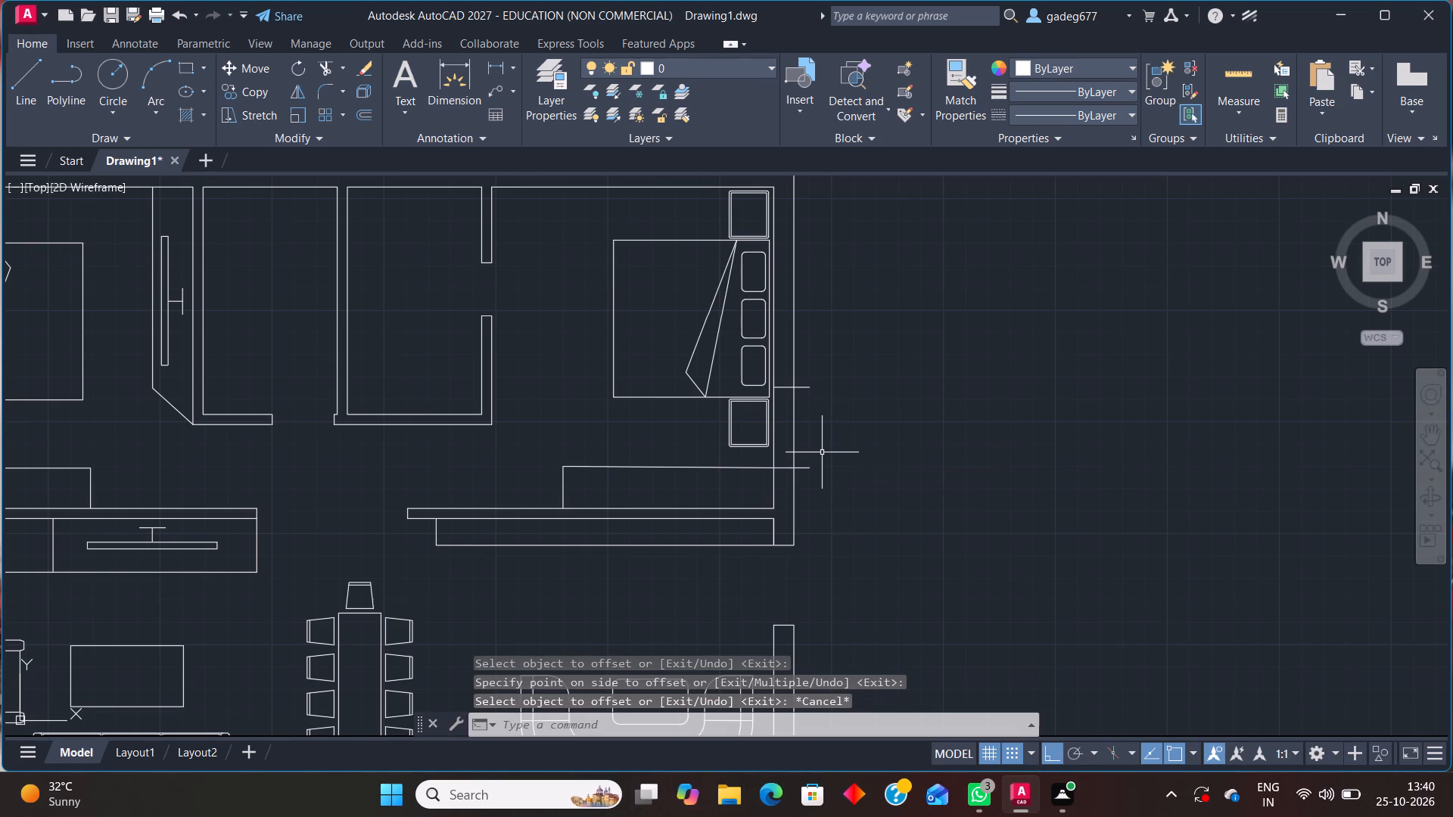
Trim the ends of both short horizontal lines that project east beyond the northeast bedroom's outer wall face.
{"action": "type", "text": "tr"}
{"action": "key", "text": "Return"}
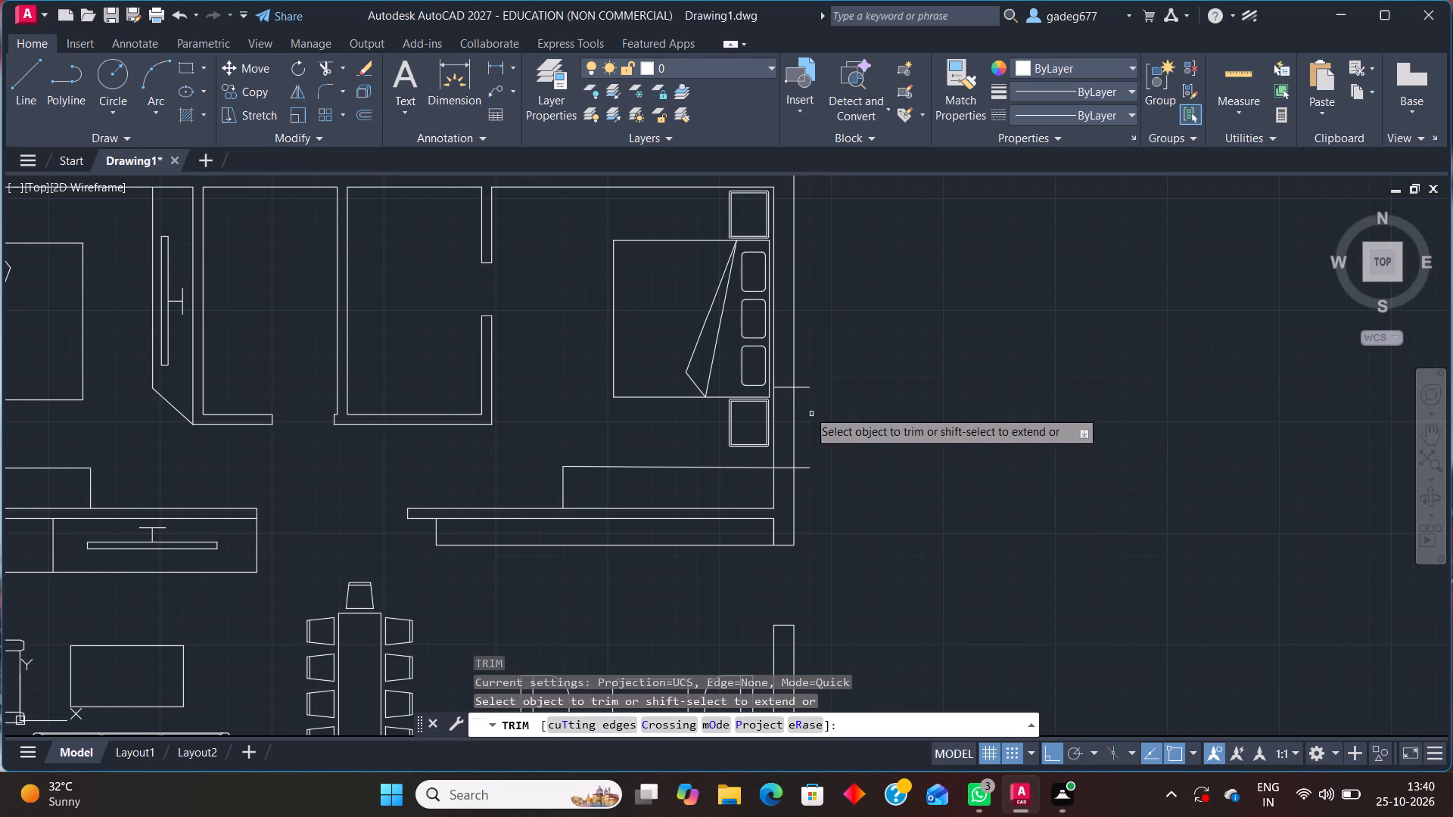
{"action": "left_click", "coordinate": [803, 389]}
{"action": "left_click", "coordinate": [809, 468]}
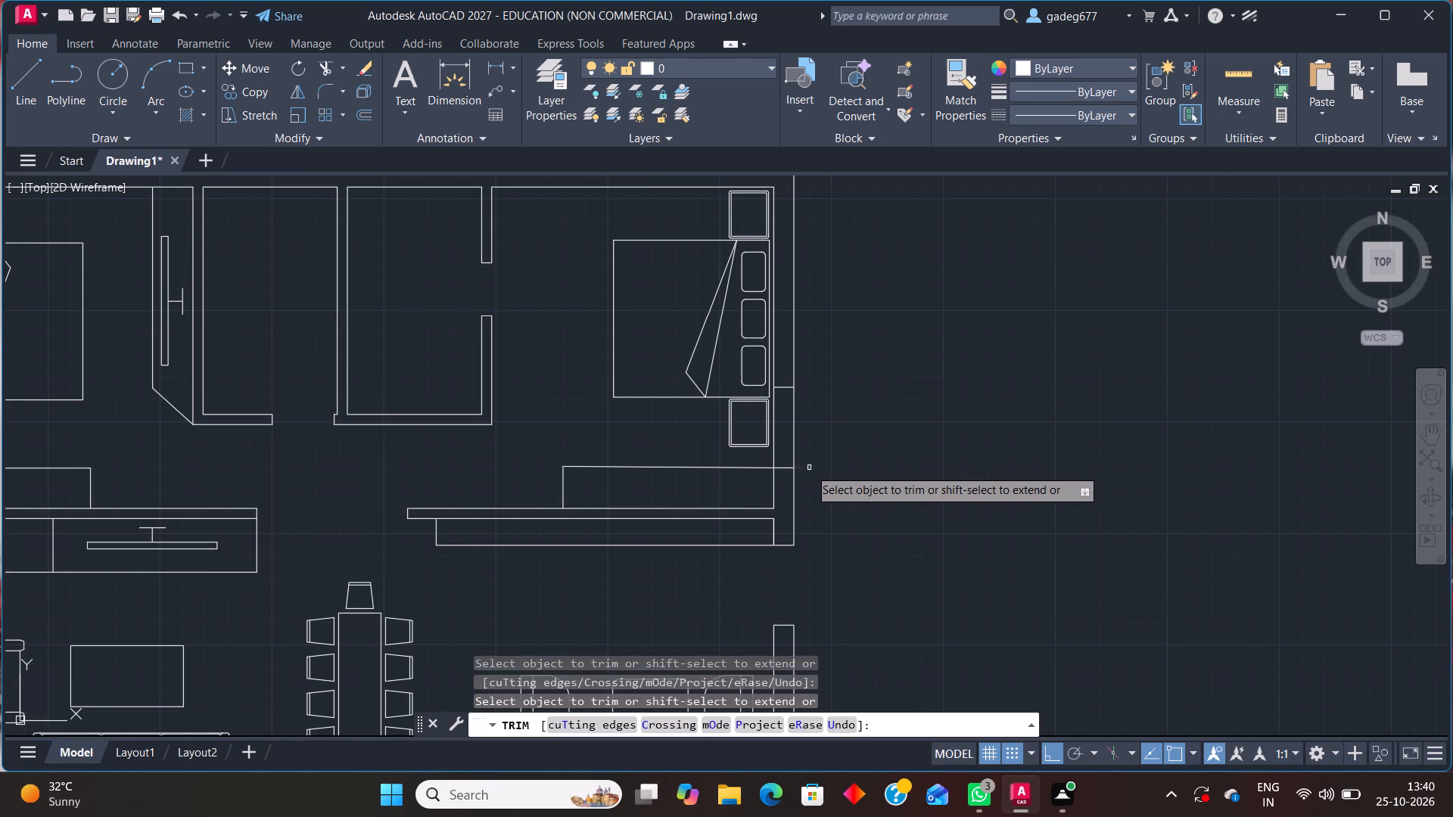
{"action": "scroll", "coordinate": [823, 446], "scroll_direction": "down", "scroll_amount": 2}
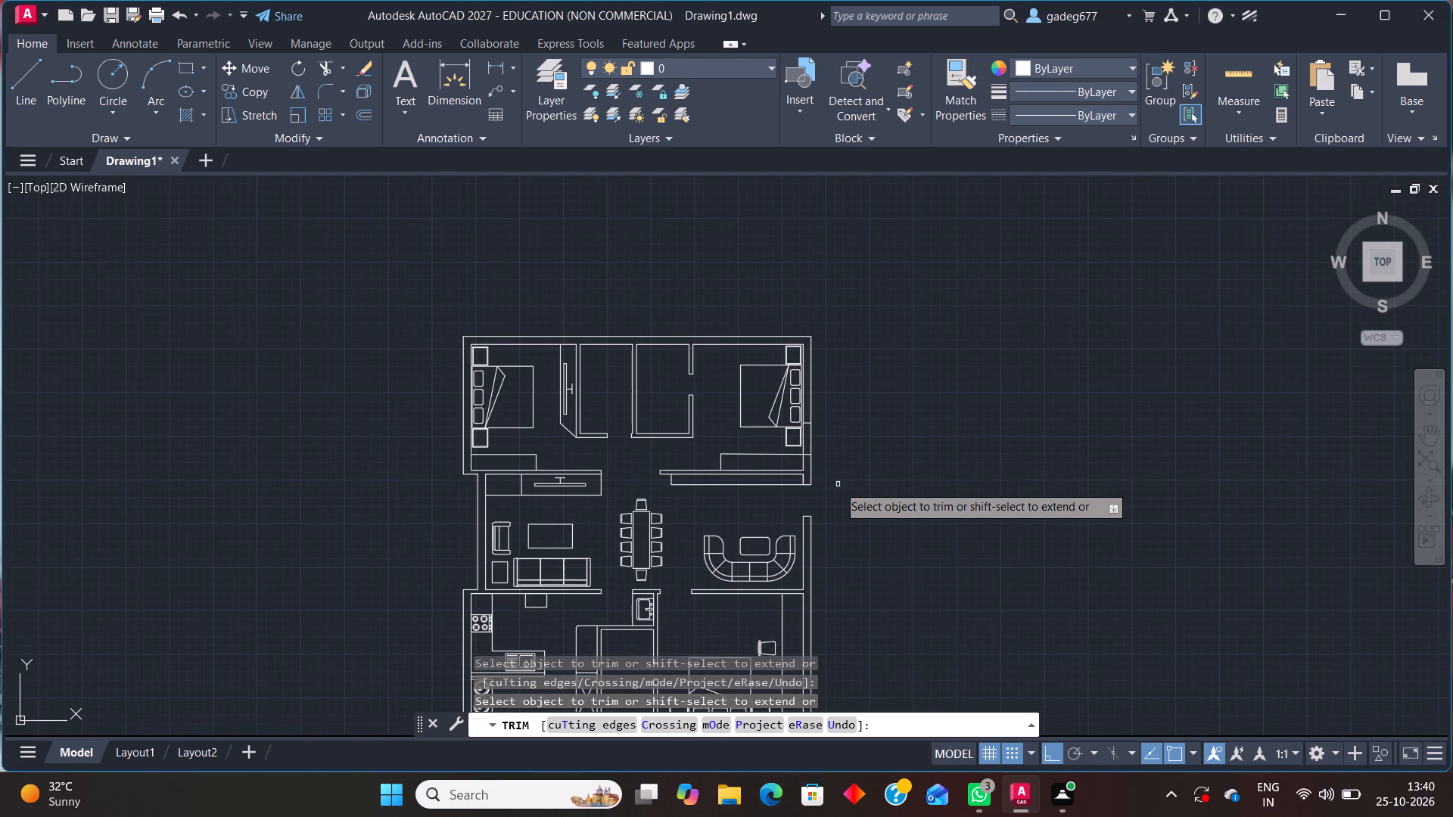
{"action": "key", "text": "Escape"}
Delete the curved sofa set with its table from the east sitting area, north of the southeast bedroom.
{"action": "scroll", "coordinate": [838, 497], "scroll_direction": "up", "scroll_amount": 1}
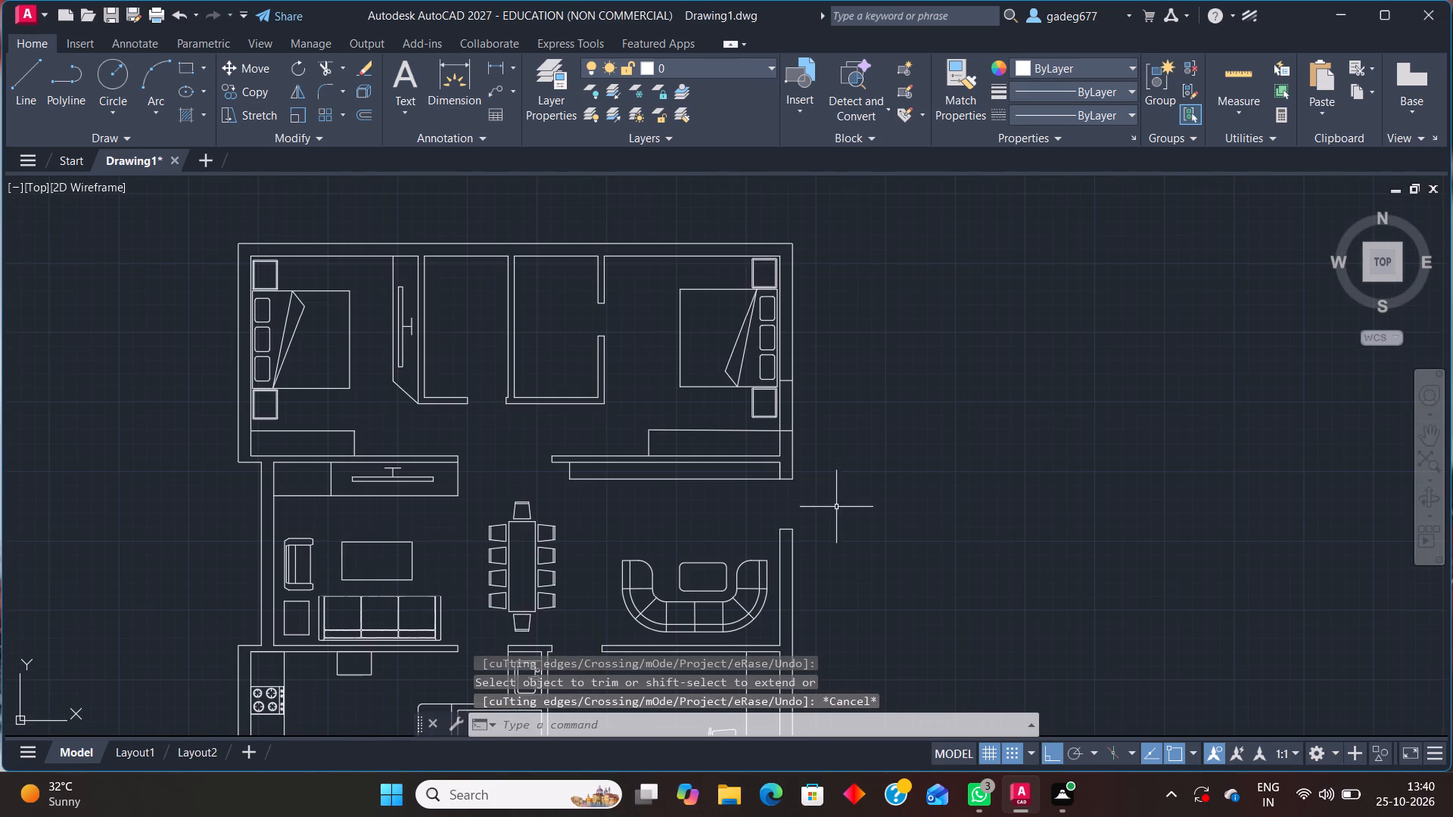
{"action": "middle_click_drag", "start_coordinate": [816, 522], "coordinate": [792, 437]}
{"action": "middle_click_drag", "start_coordinate": [839, 485], "coordinate": [832, 414]}
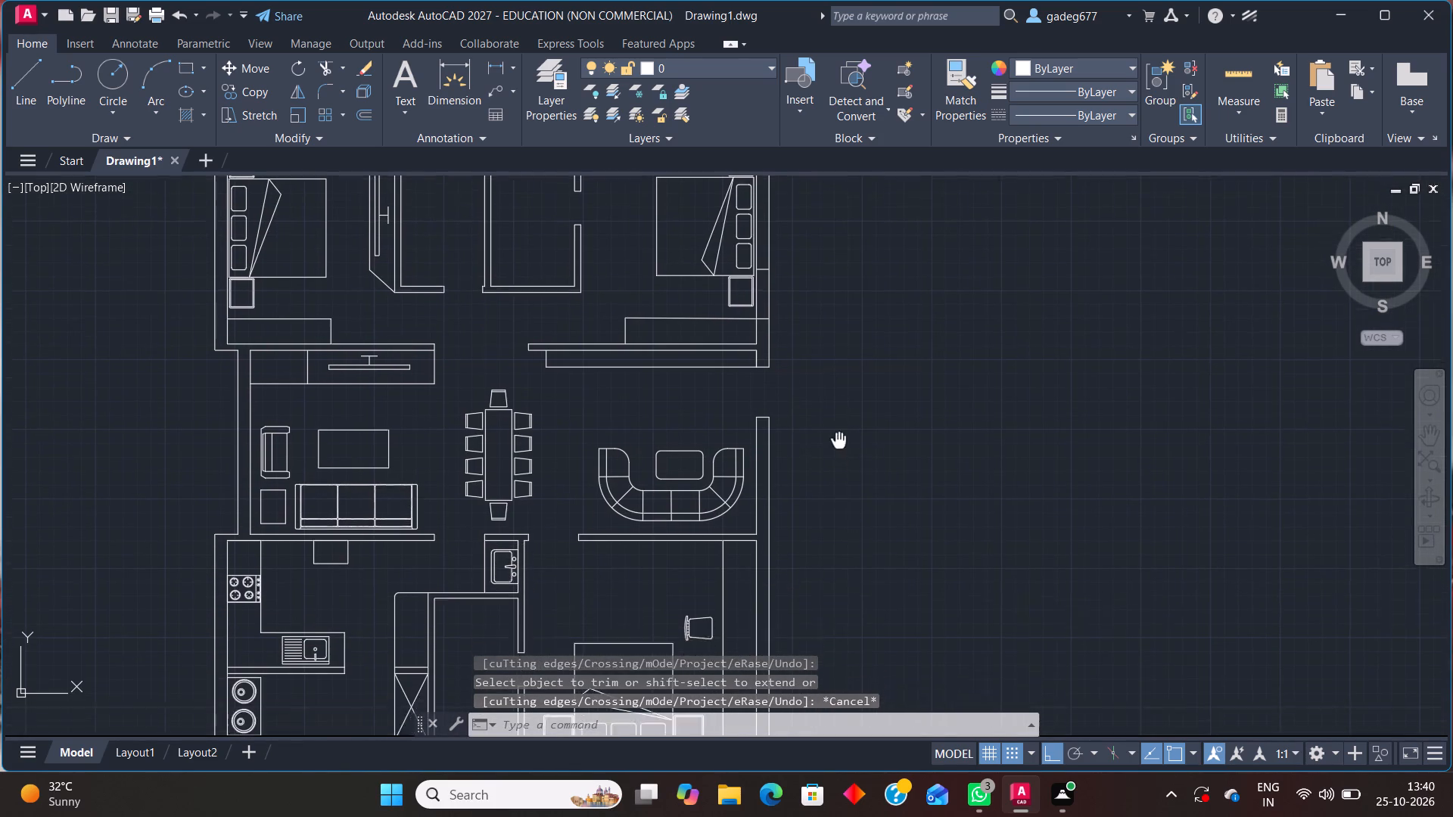
{"action": "middle_click_drag", "start_coordinate": [832, 414], "coordinate": [824, 341]}
{"action": "scroll", "coordinate": [851, 484], "scroll_direction": "up", "scroll_amount": 1}
{"action": "middle_click_drag", "start_coordinate": [851, 484], "coordinate": [858, 412]}
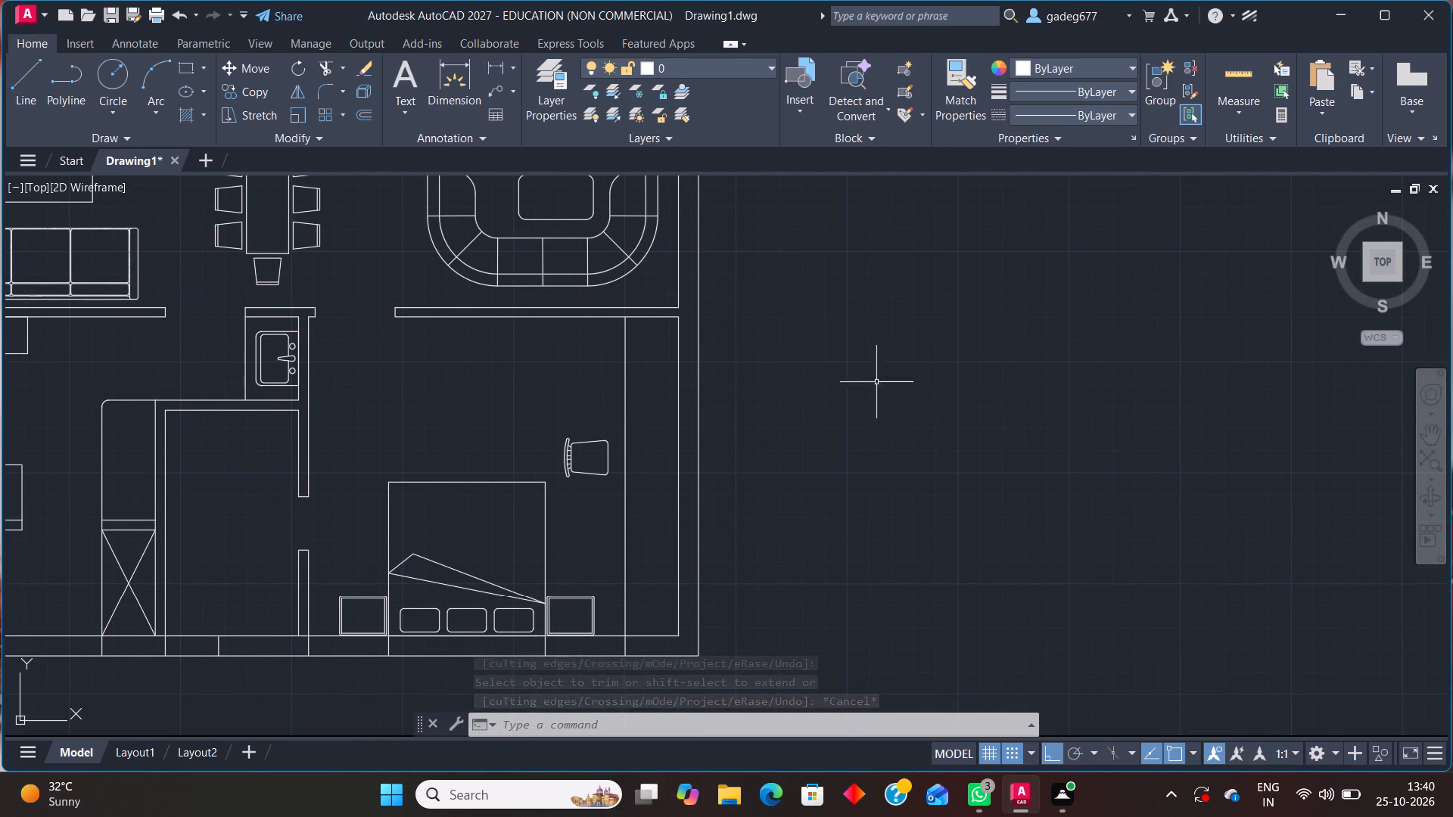
{"action": "scroll", "coordinate": [878, 447], "scroll_direction": "down", "scroll_amount": 1}
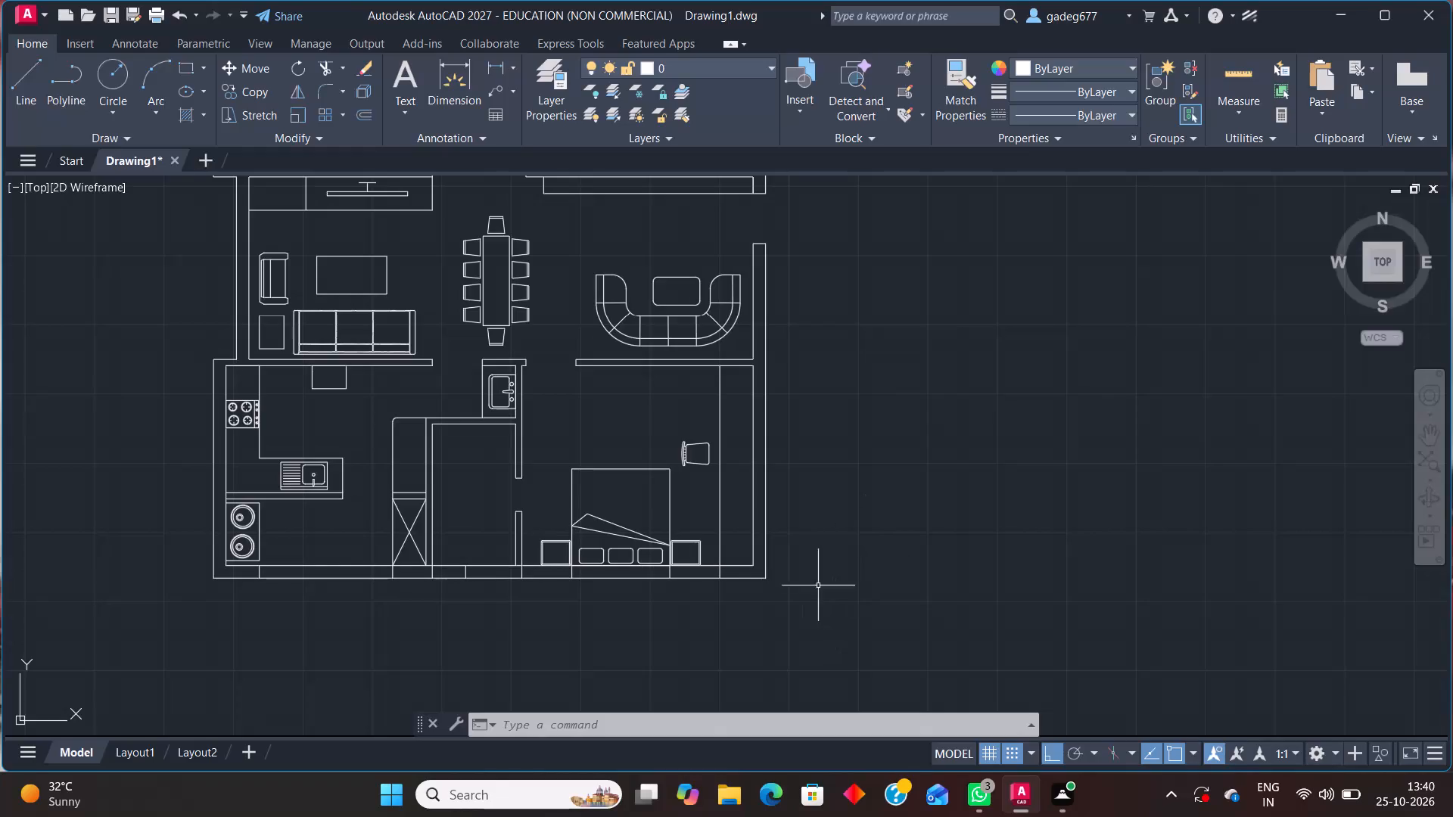
{"action": "left_click", "coordinate": [649, 332]}
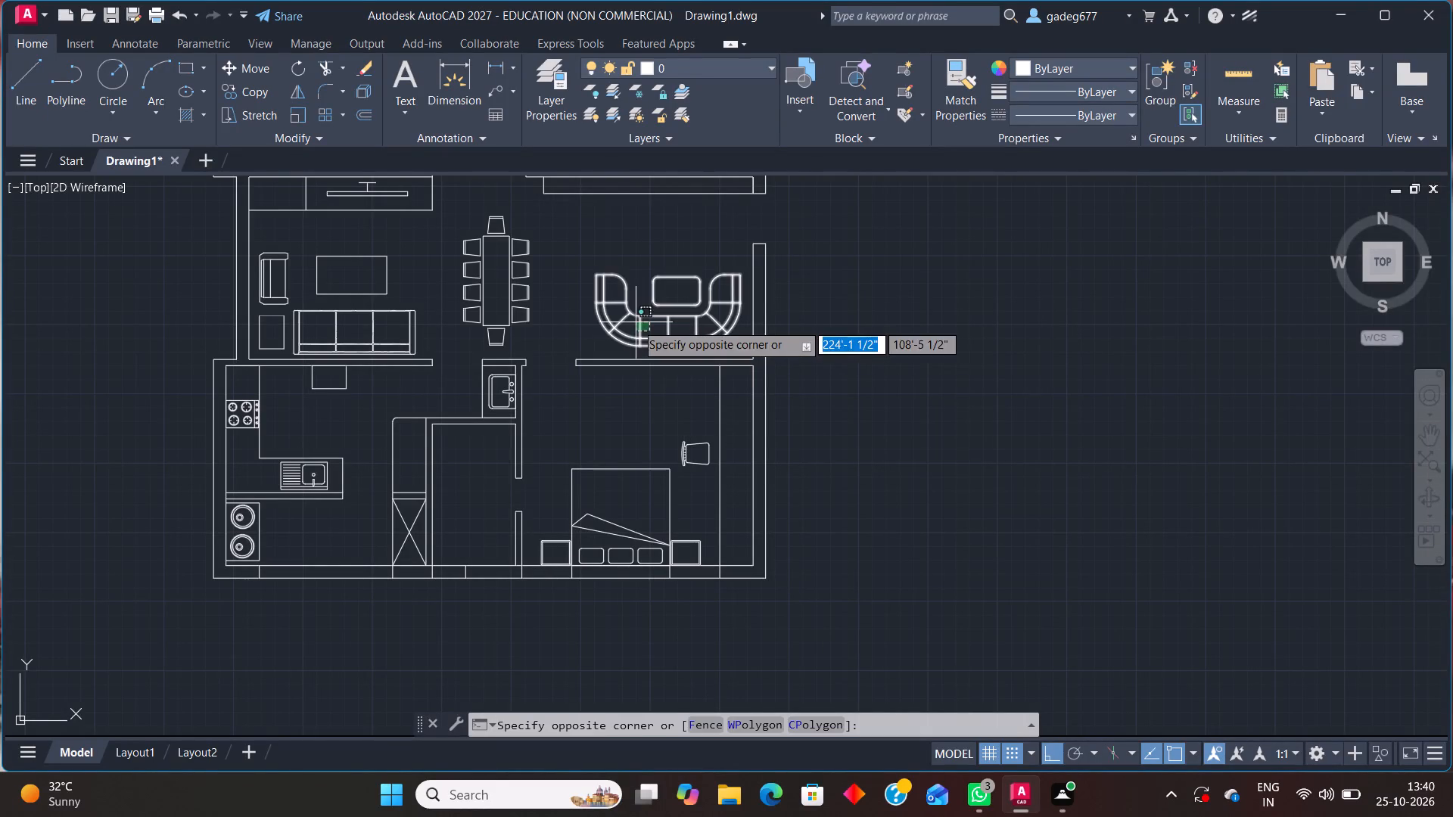
{"action": "left_click", "coordinate": [636, 323]}
{"action": "key", "text": "Delete"}
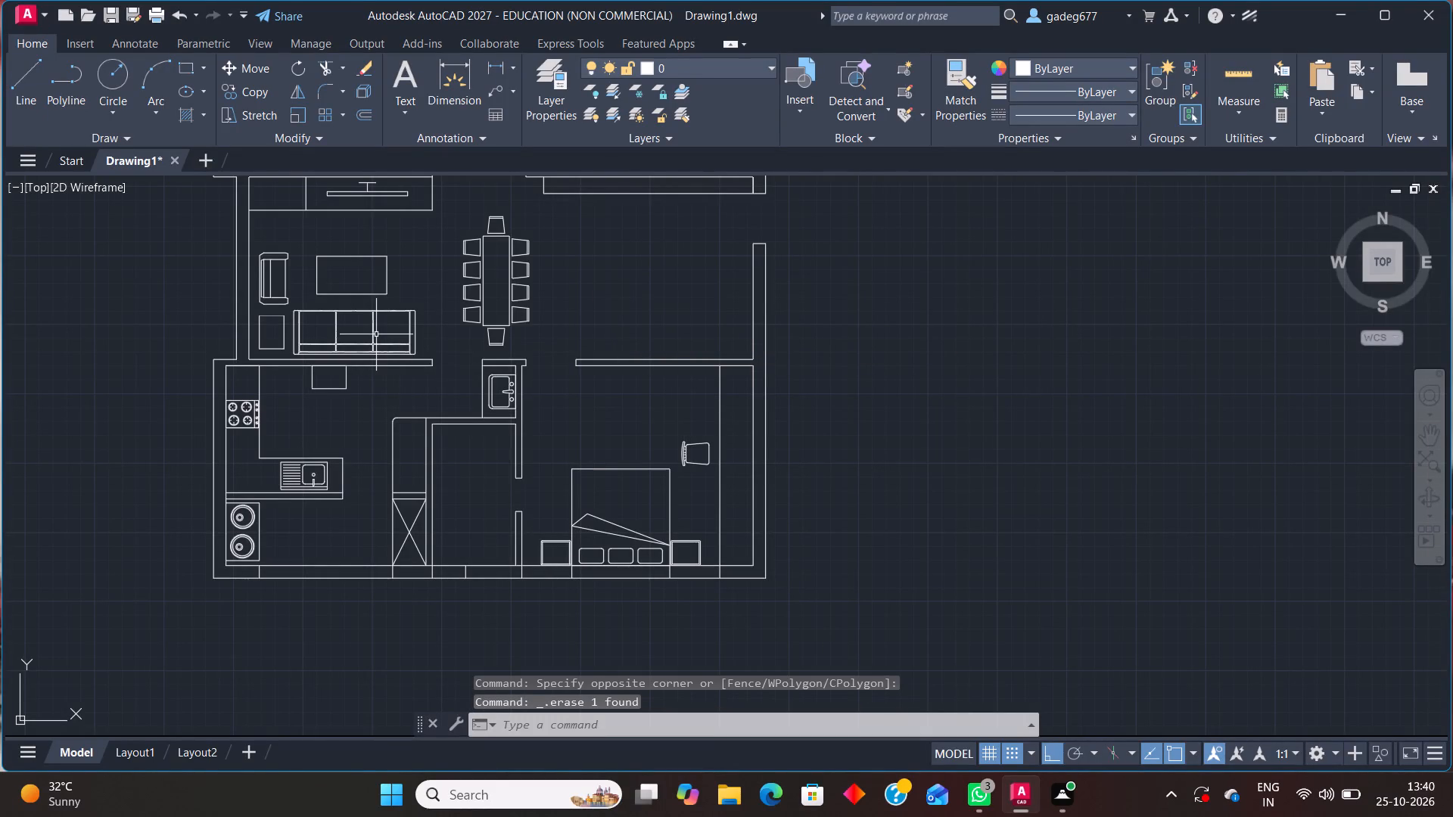
Copy the living room's three-seat sofa about 18'-7" east with Ortho on, into the cleared east sitting area.
{"action": "left_click", "coordinate": [375, 325]}
{"action": "left_click", "coordinate": [261, 88]}
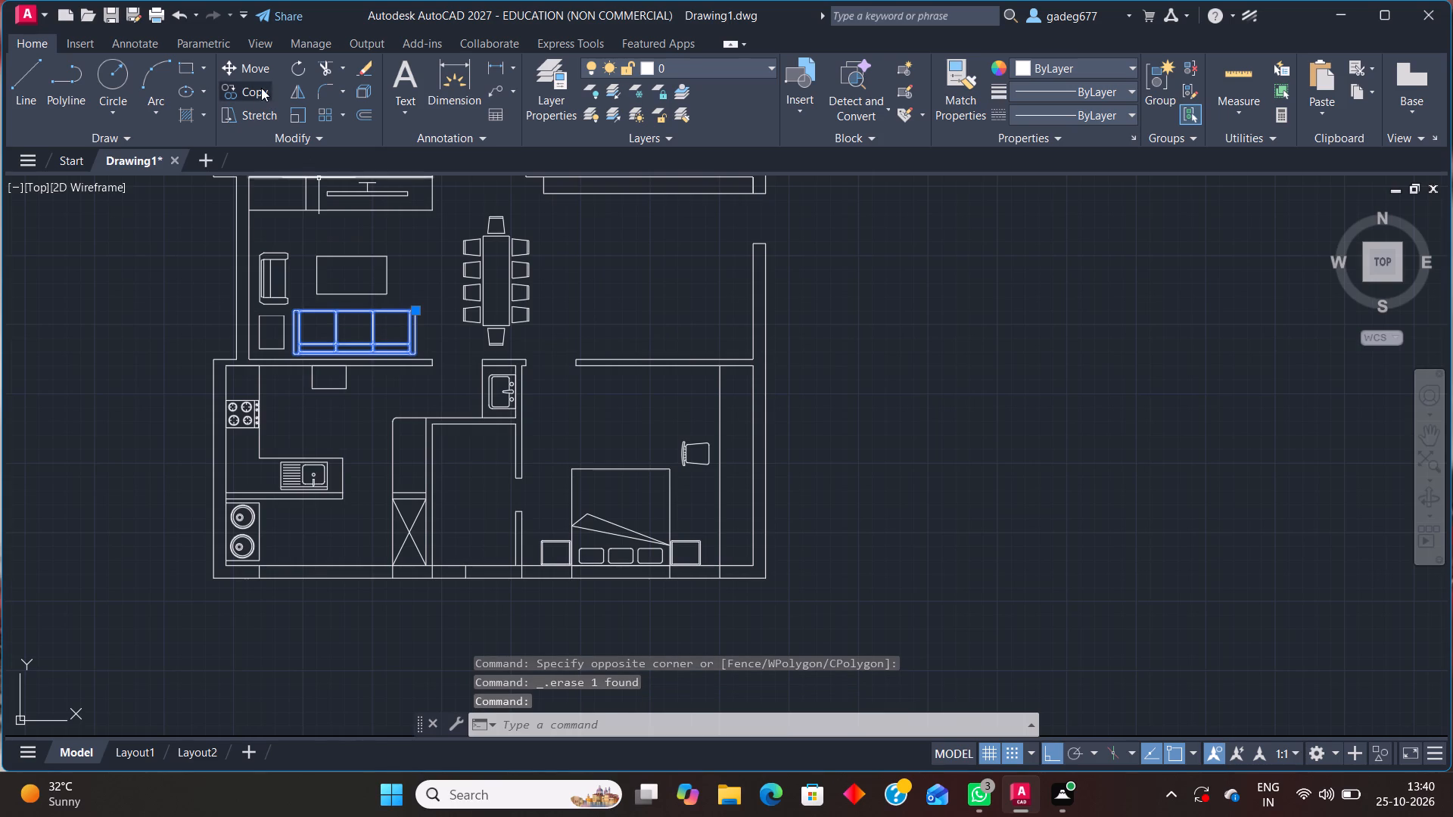
{"action": "left_click", "coordinate": [412, 343]}
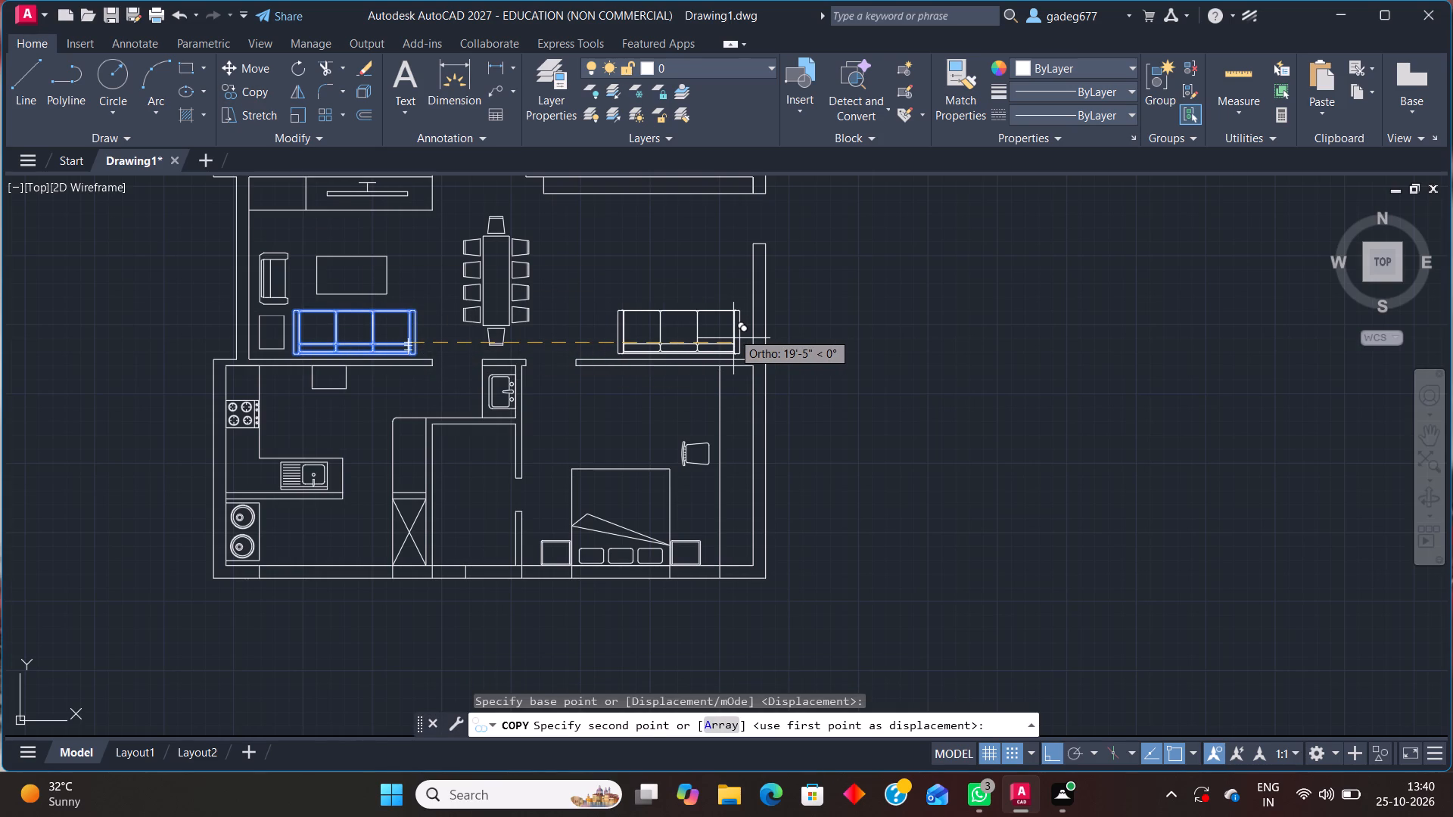
{"action": "left_click", "coordinate": [720, 333]}
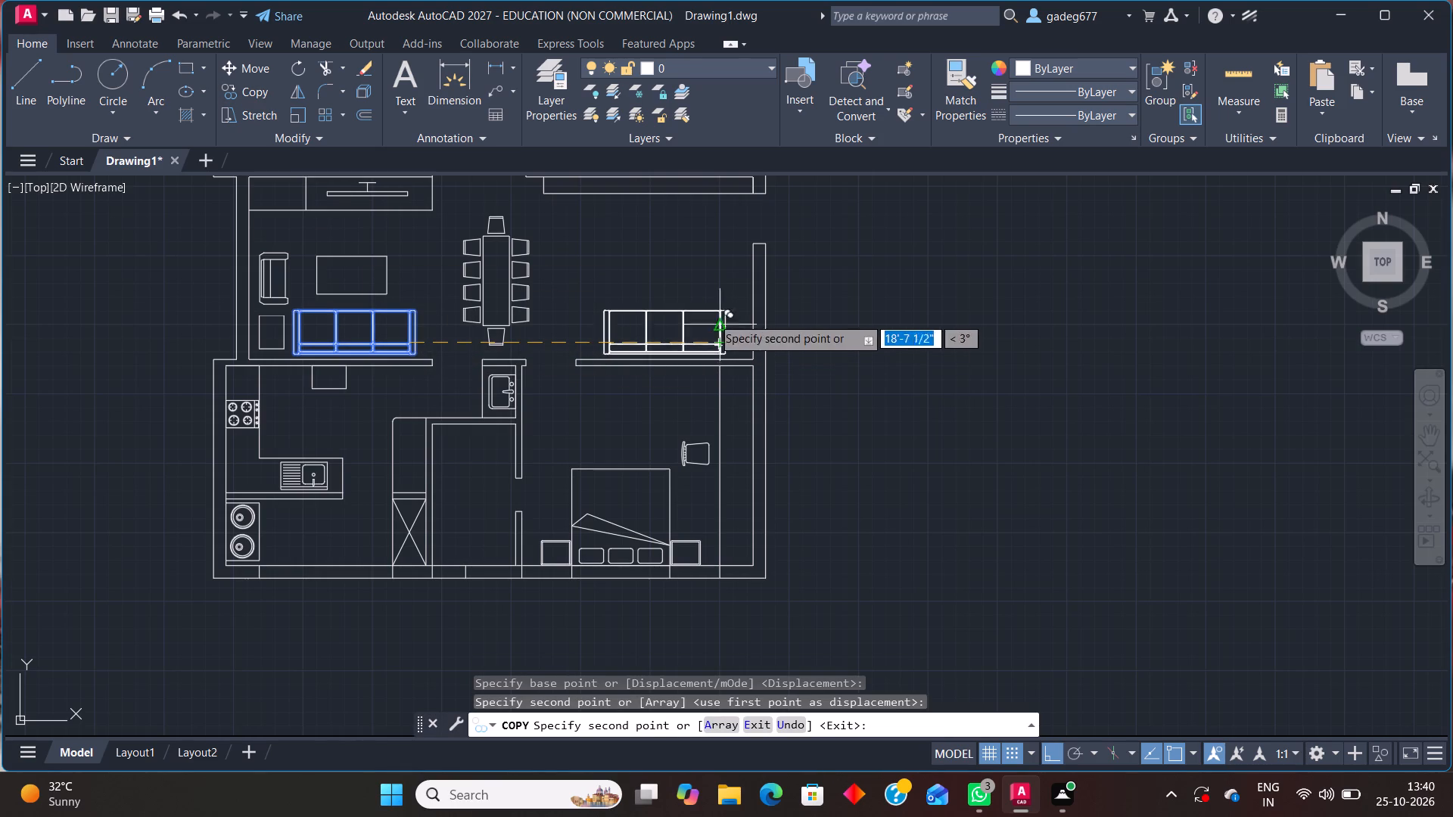
{"action": "key", "text": "Escape"}
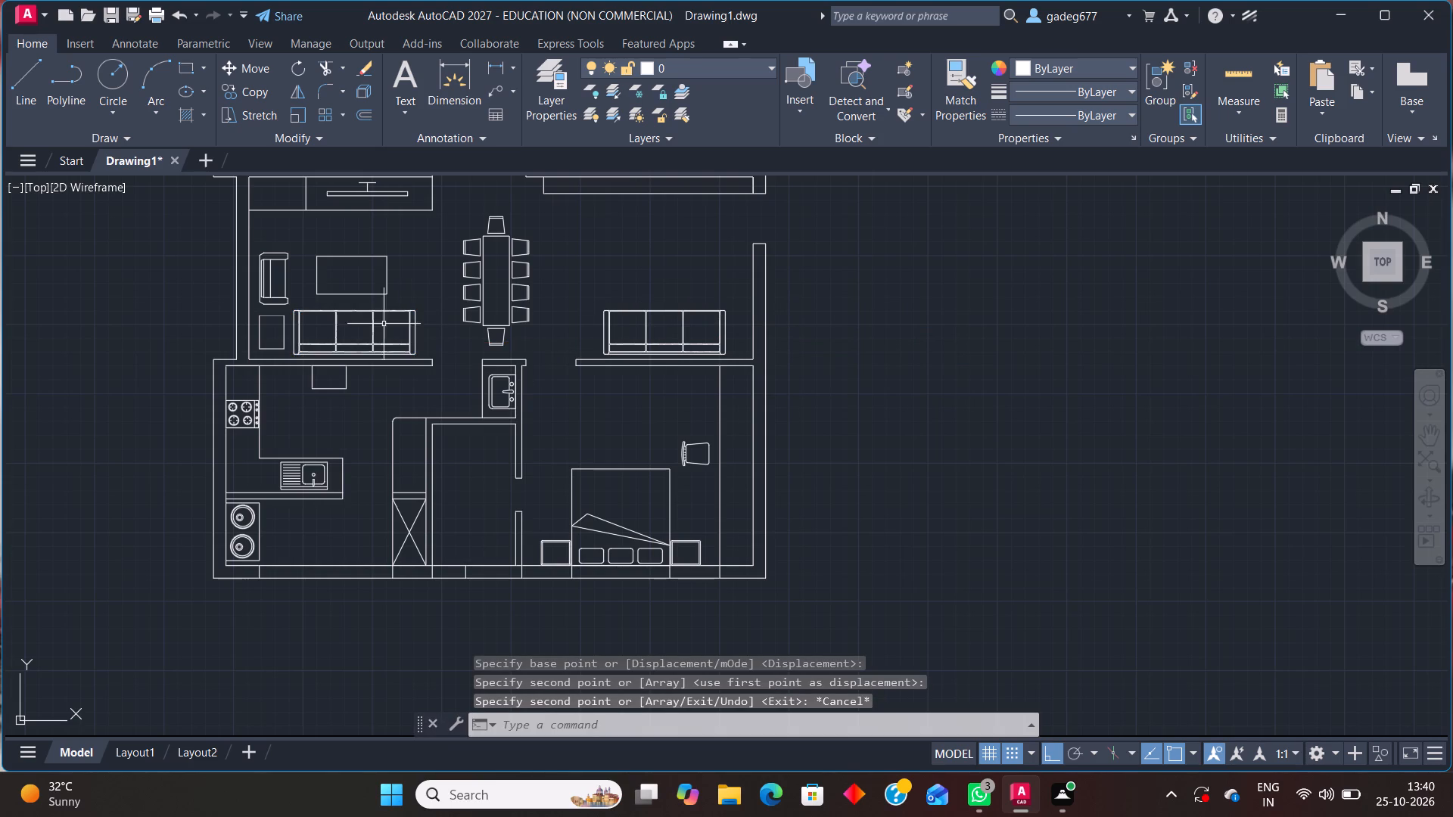
Copy the living room armchair about 27' east with Ortho on, placing it near the sitting area's east wall.
{"action": "left_click", "coordinate": [272, 258]}
{"action": "left_click", "coordinate": [259, 92]}
{"action": "left_click", "coordinate": [290, 286]}
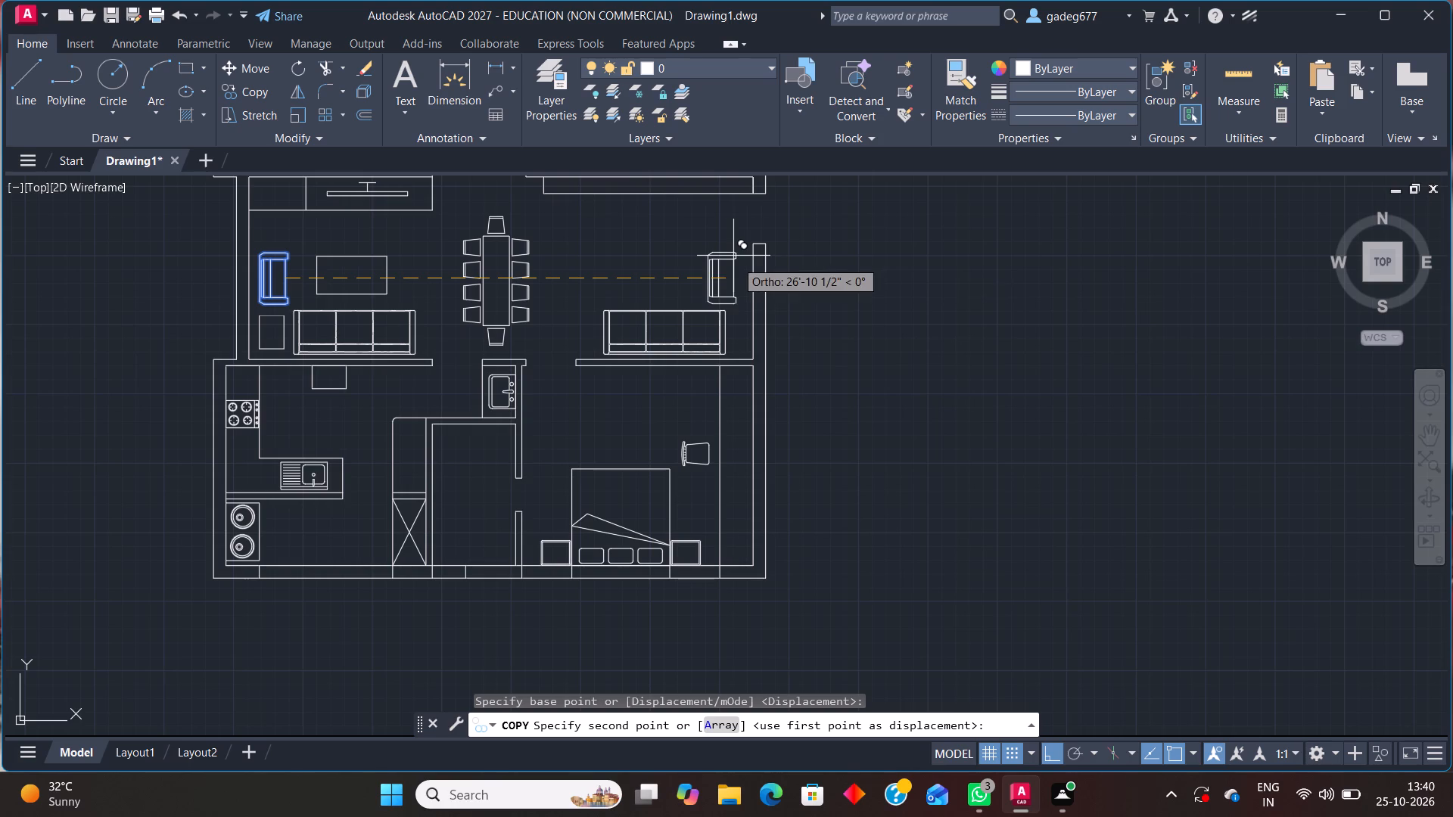
{"action": "left_click", "coordinate": [736, 259]}
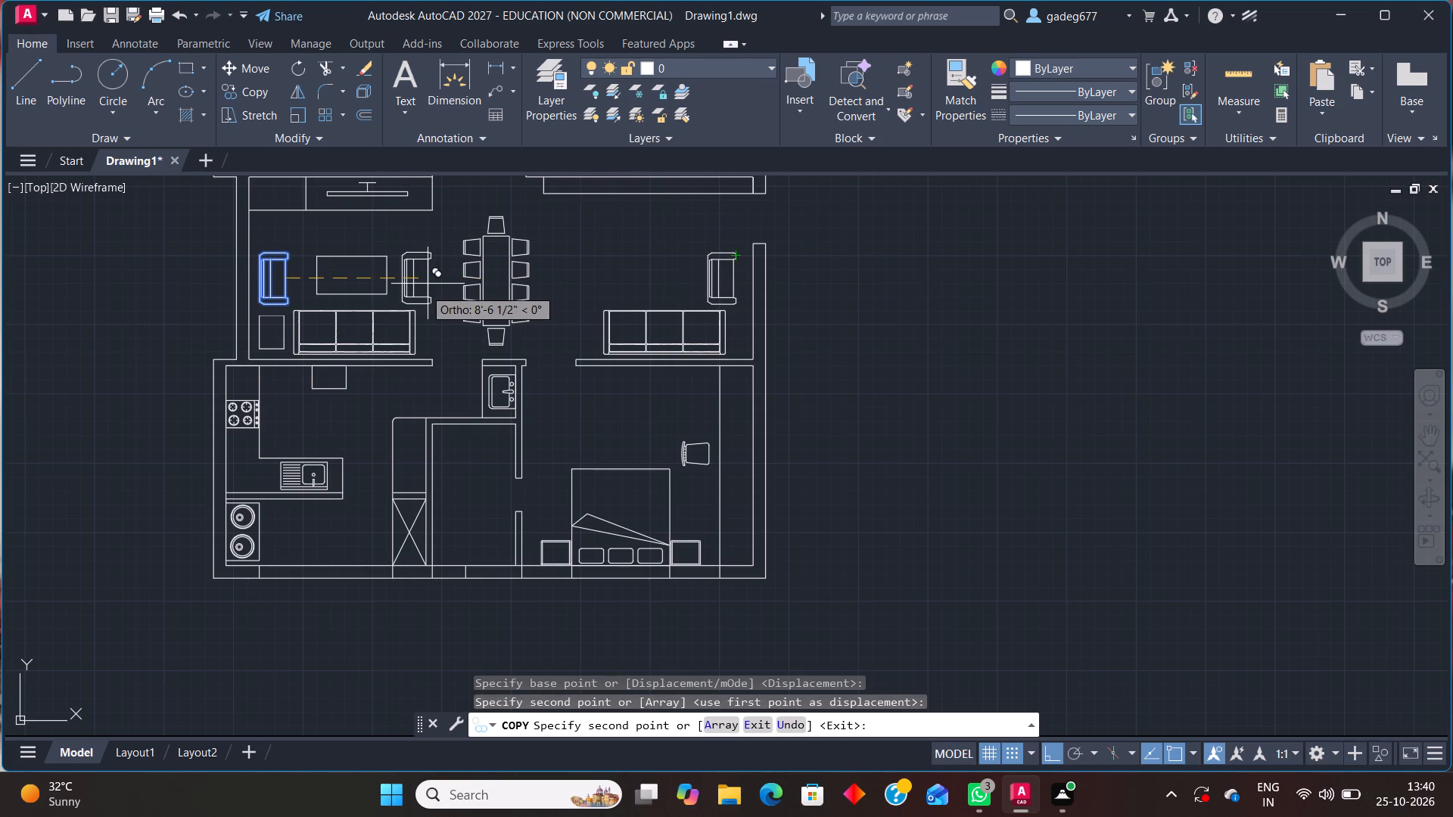
{"action": "key", "text": "Escape"}
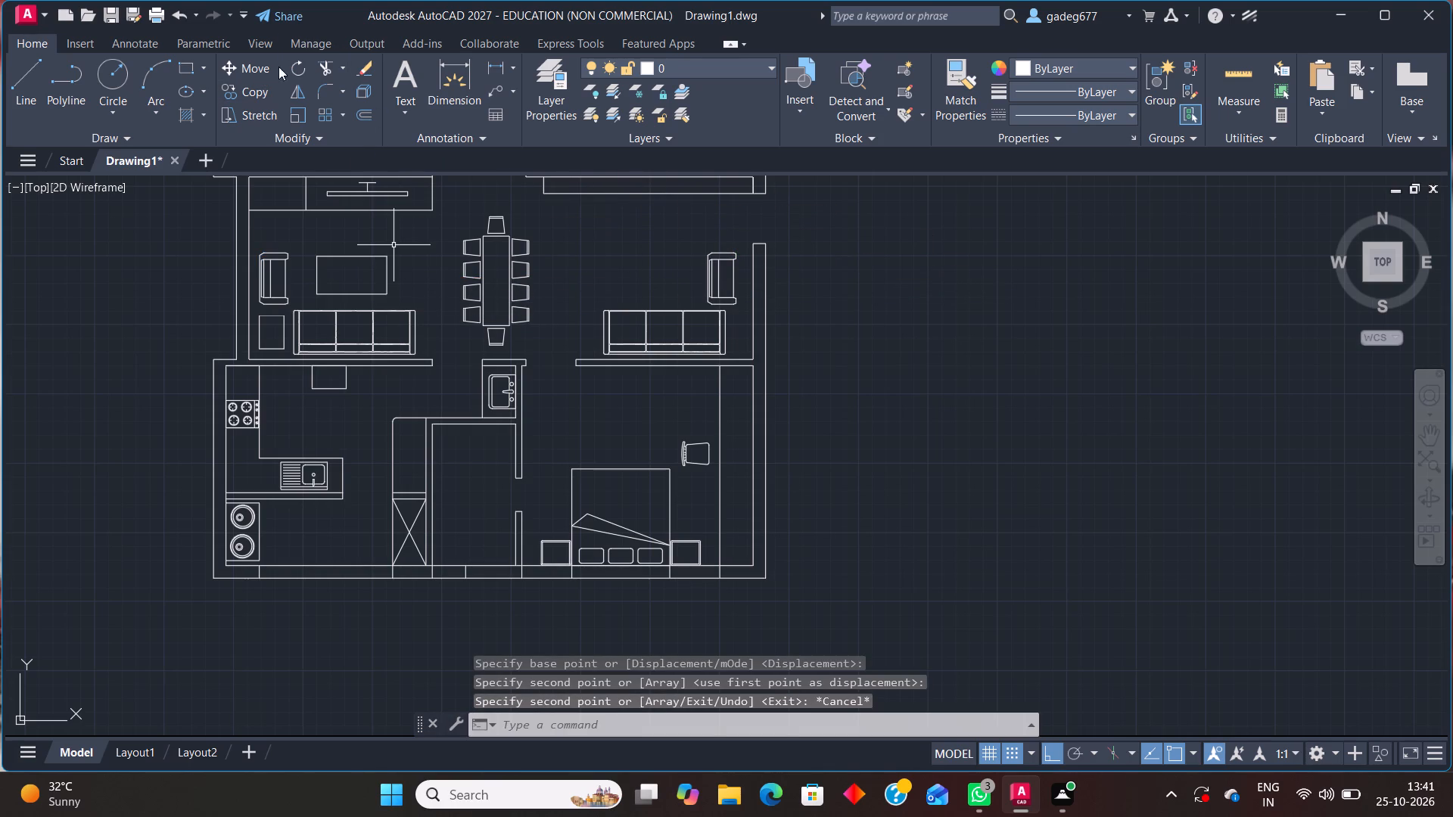
Rotate the copied armchair 180° about the middle of its east side, so that it faces west.
{"action": "left_click", "coordinate": [288, 64]}
{"action": "left_click", "coordinate": [720, 274]}
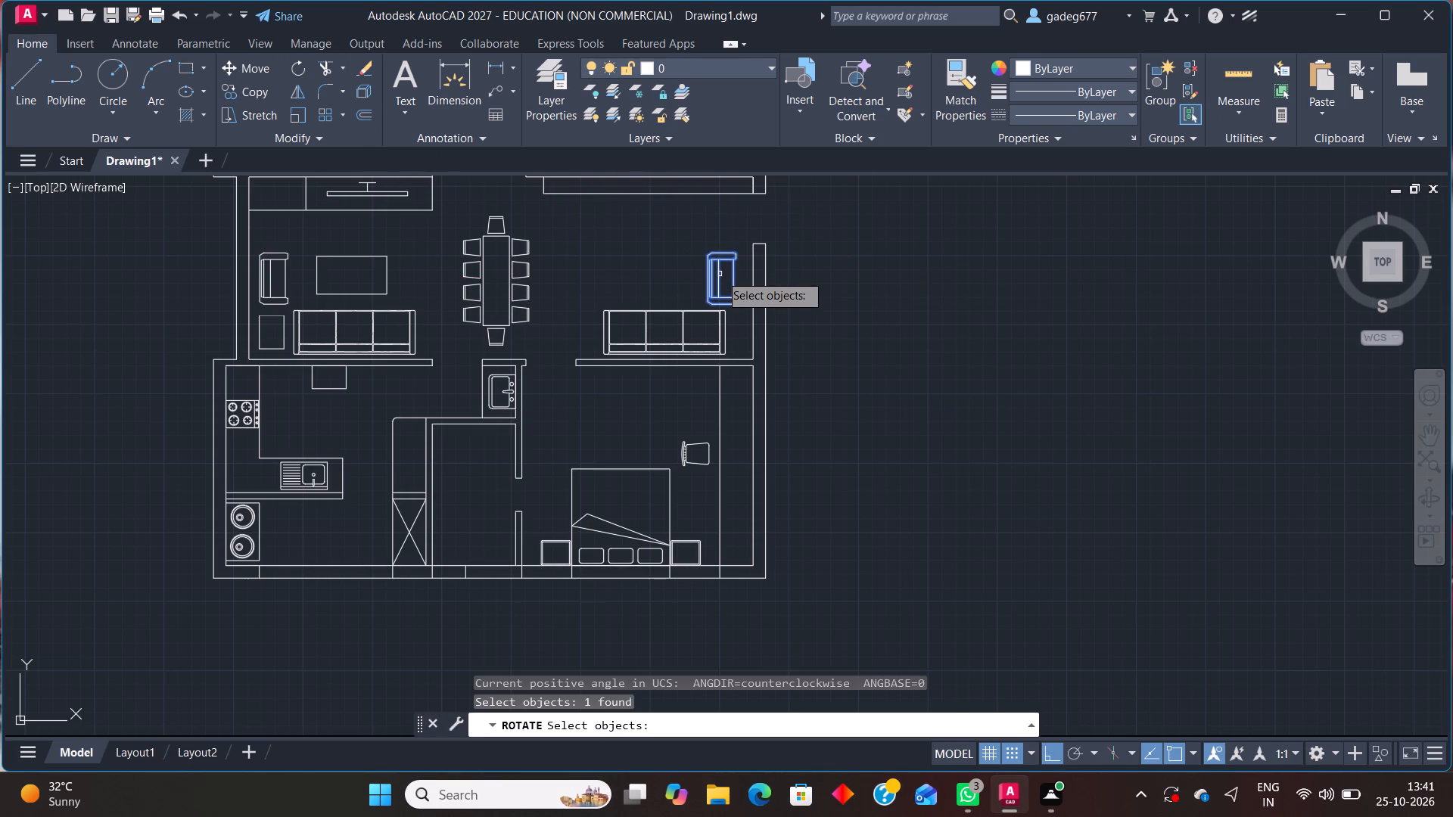
{"action": "key", "text": "Return"}
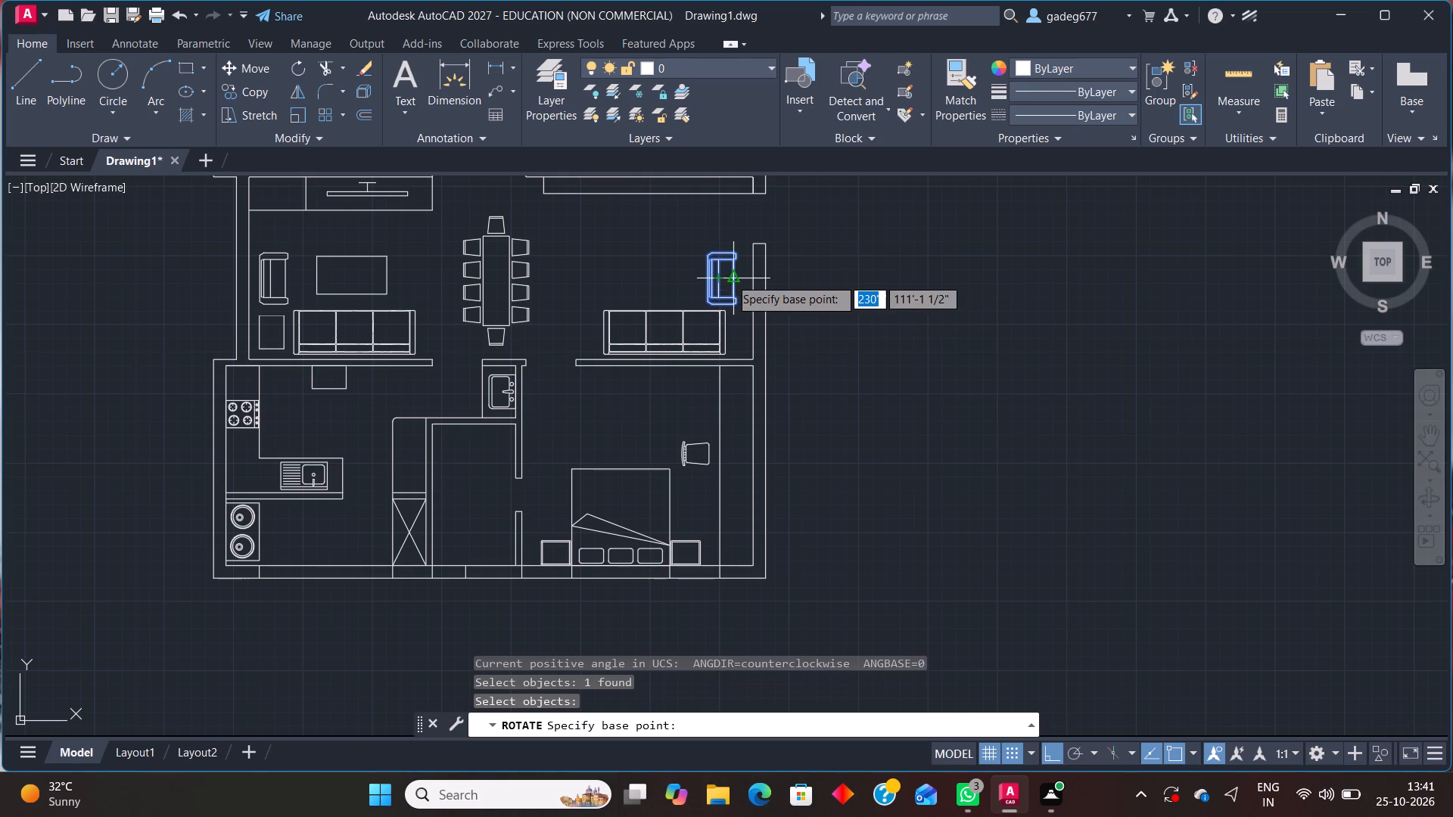
{"action": "left_click", "coordinate": [733, 278]}
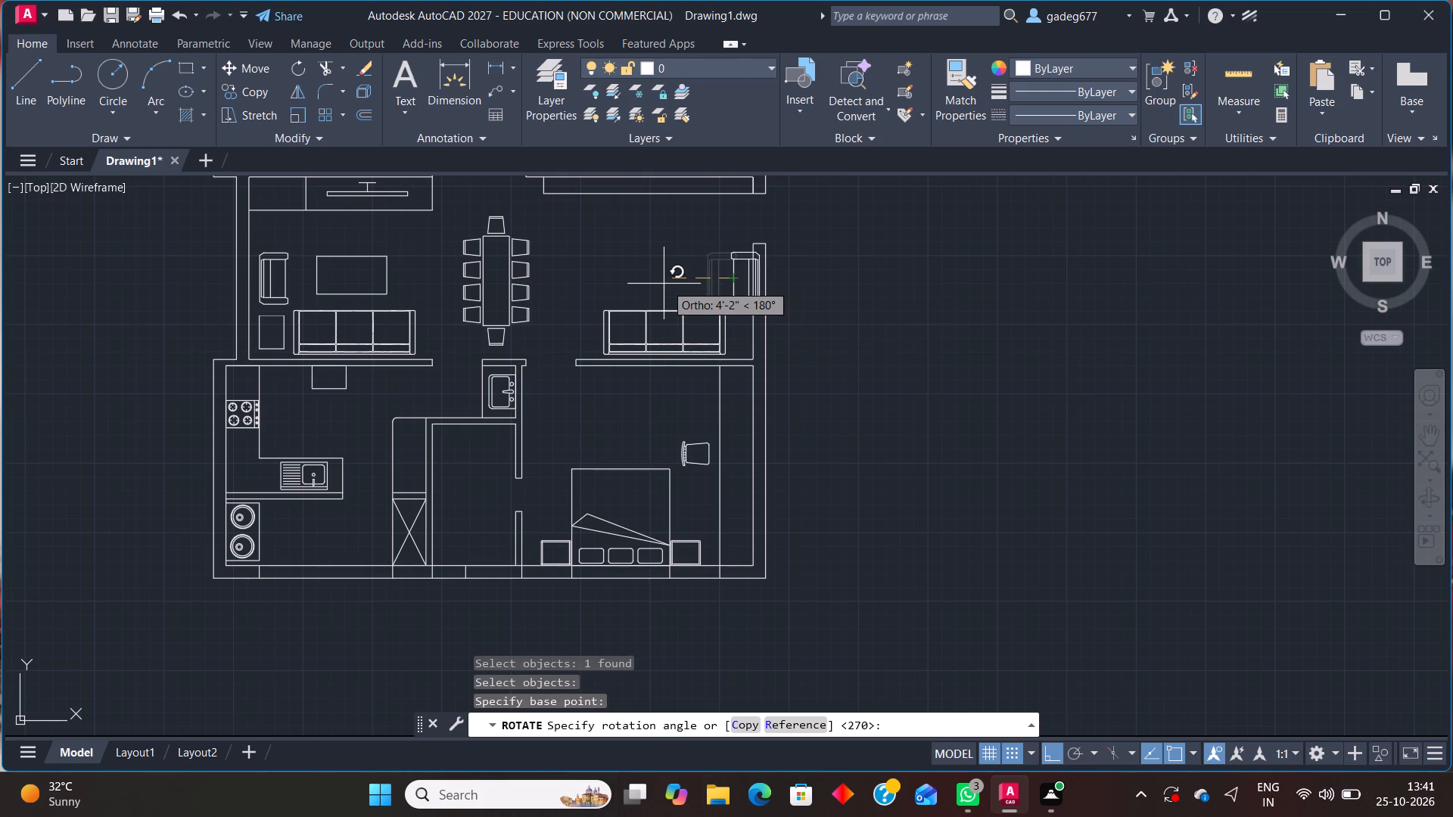
{"action": "left_click", "coordinate": [665, 284]}
Move the rotated armchair slightly west with Ortho on, so that it sits clear of the east outer wall.
{"action": "left_click", "coordinate": [741, 256]}
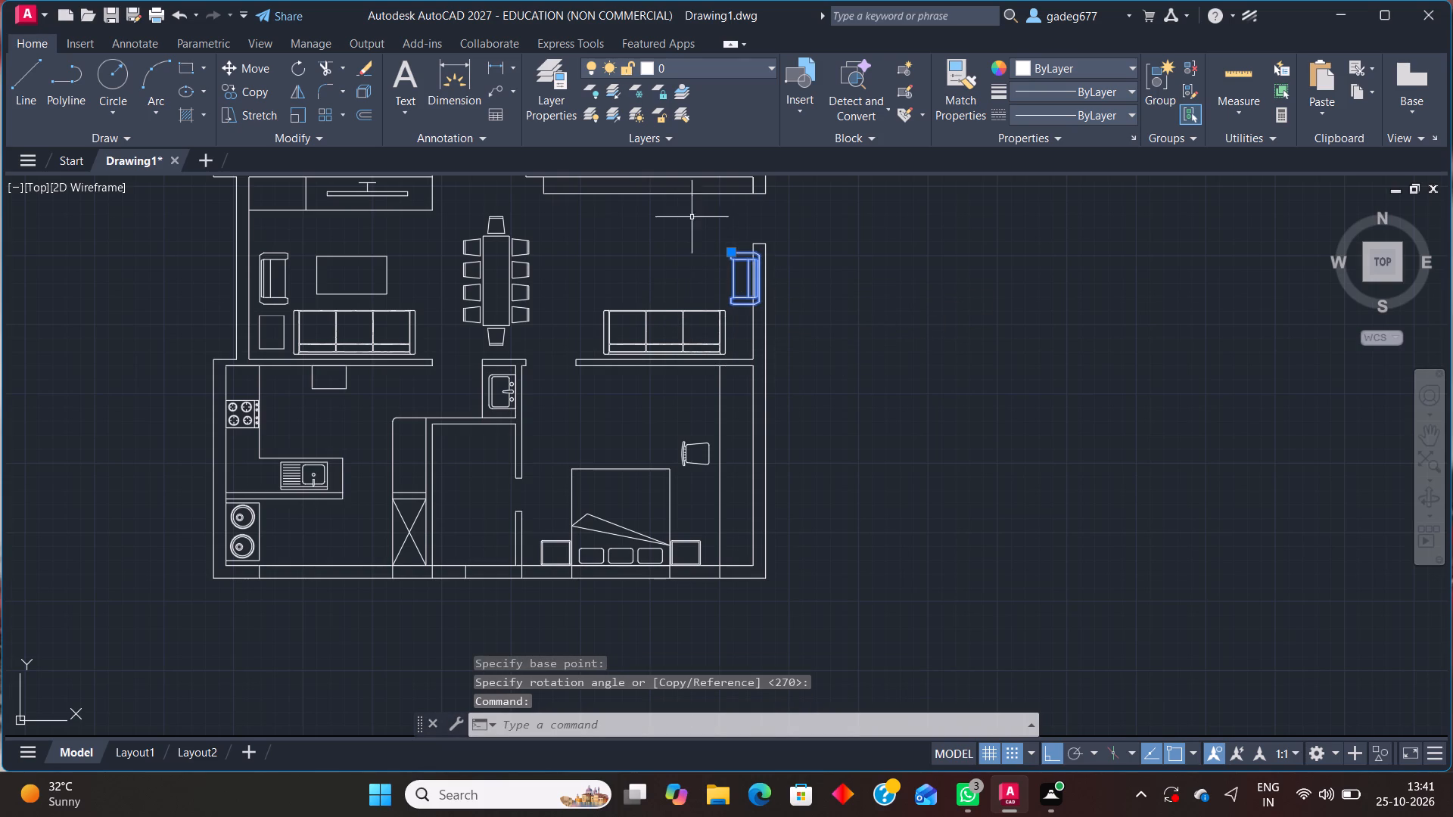
{"action": "left_click", "coordinate": [254, 77]}
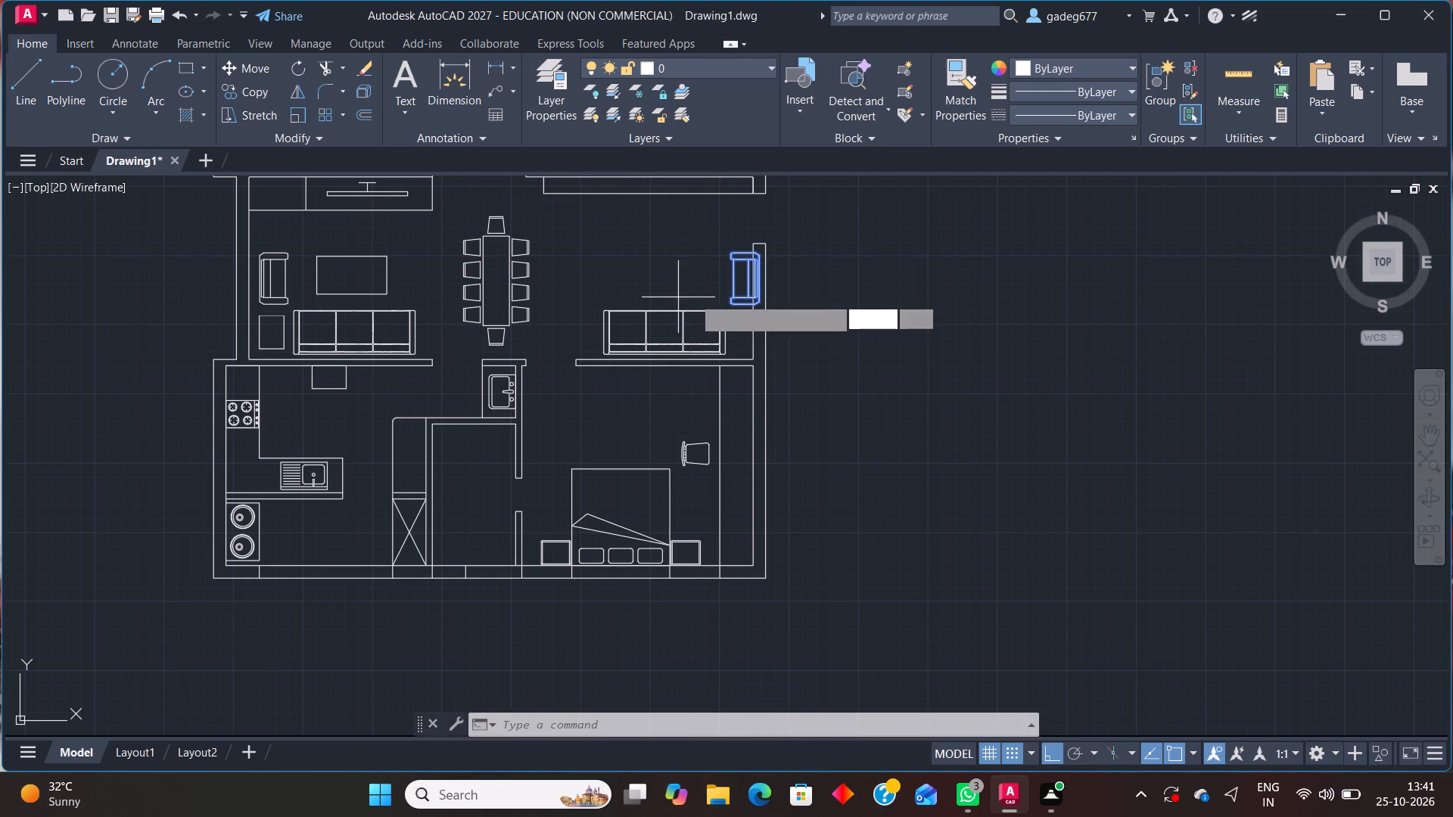
{"action": "left_click", "coordinate": [738, 278]}
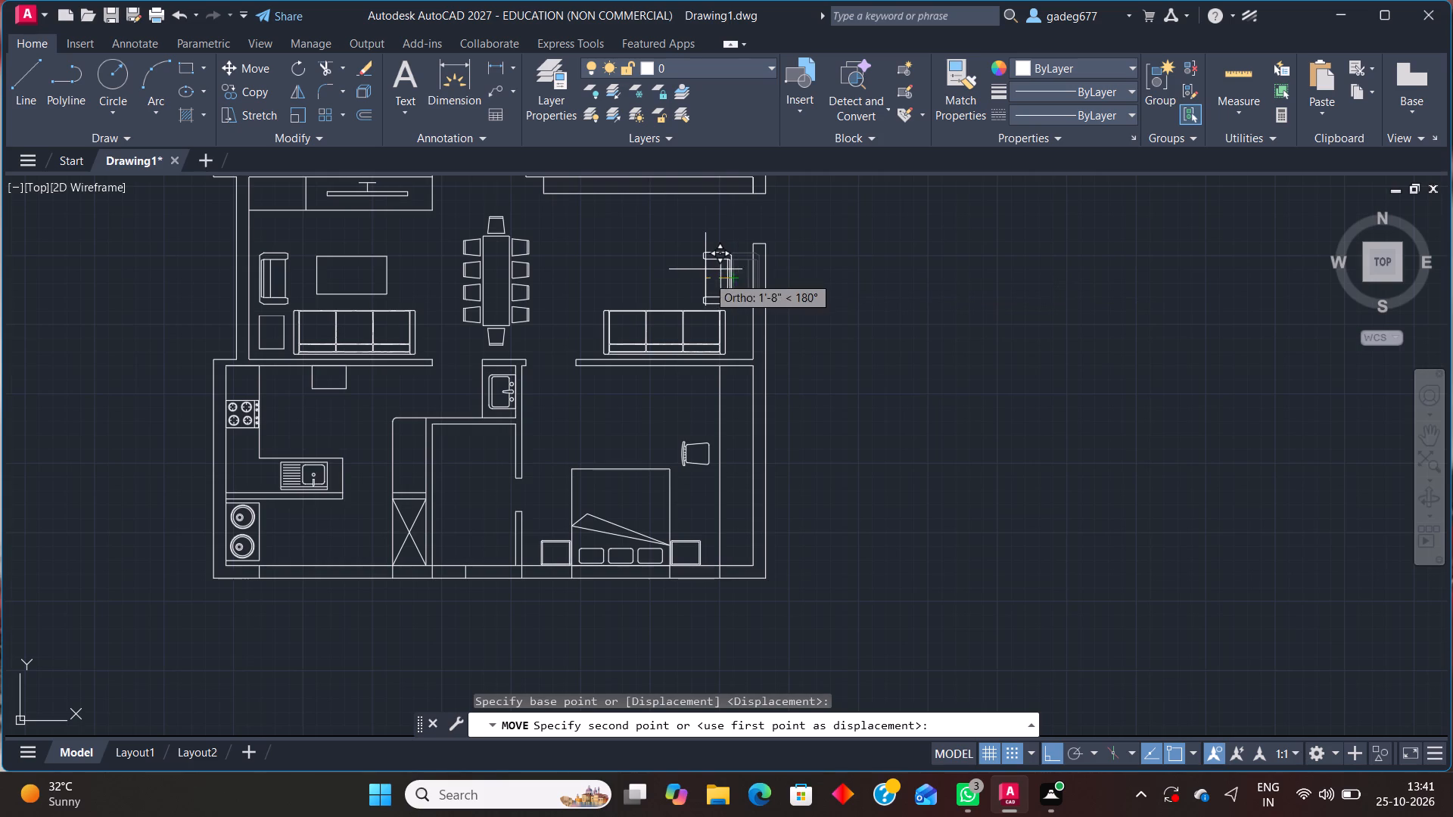
{"action": "left_click", "coordinate": [717, 267]}
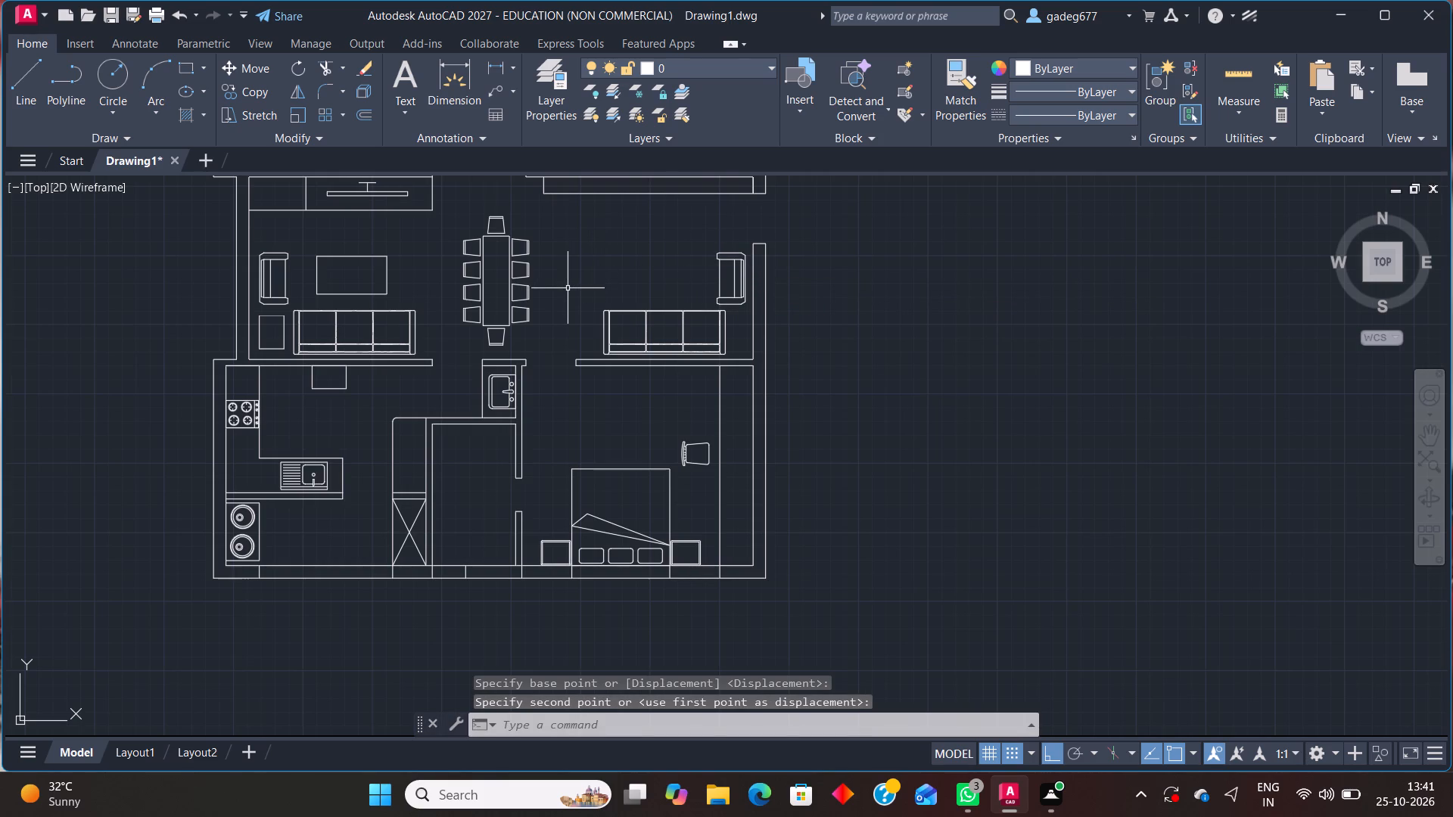
Move the copied three-seat sofa slightly west with Ortho on, along the sitting area's south wall.
{"action": "scroll", "coordinate": [581, 288], "scroll_direction": "down", "scroll_amount": 1}
{"action": "scroll", "coordinate": [615, 315], "scroll_direction": "up", "scroll_amount": 1}
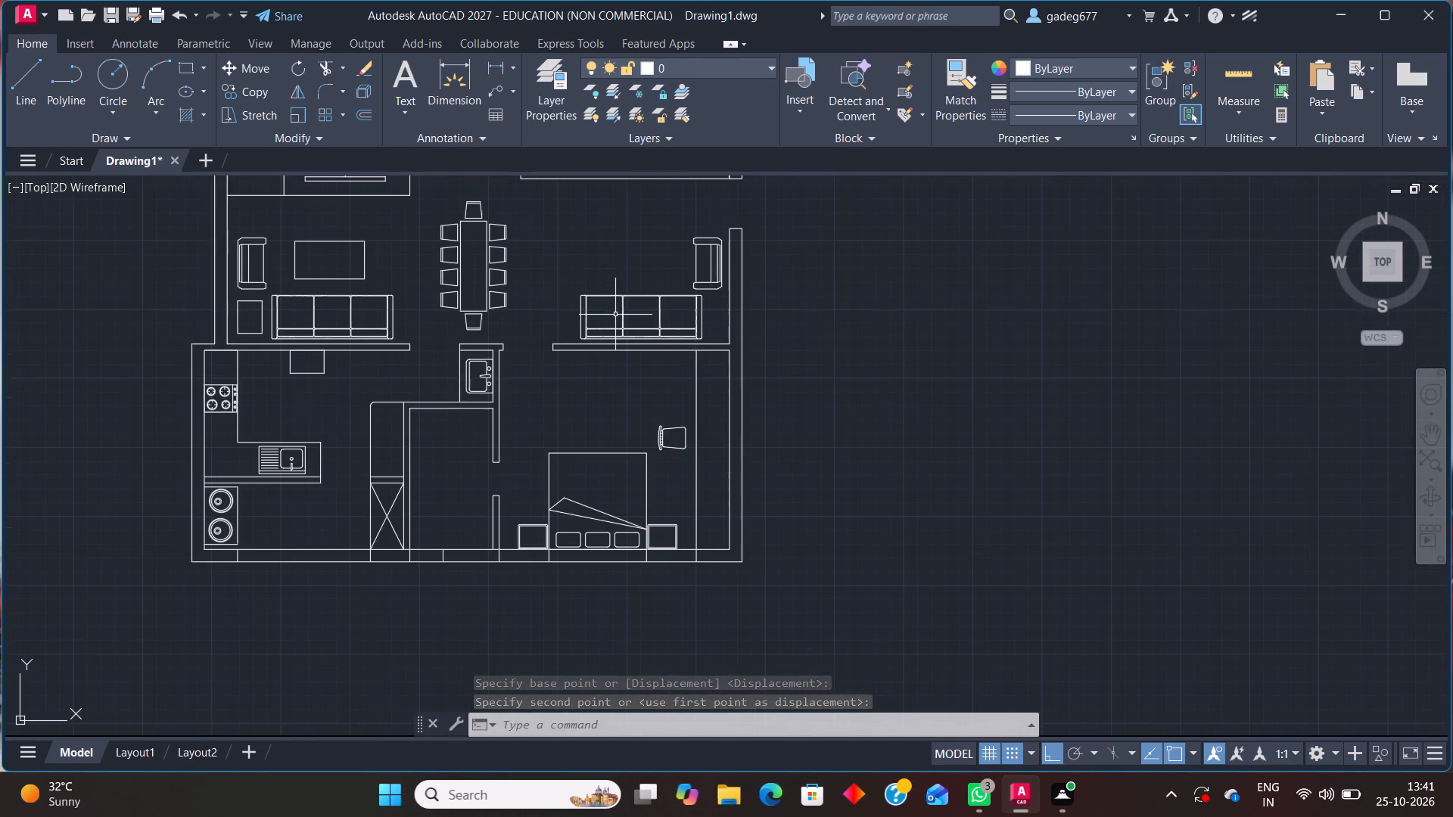
{"action": "left_click", "coordinate": [624, 296]}
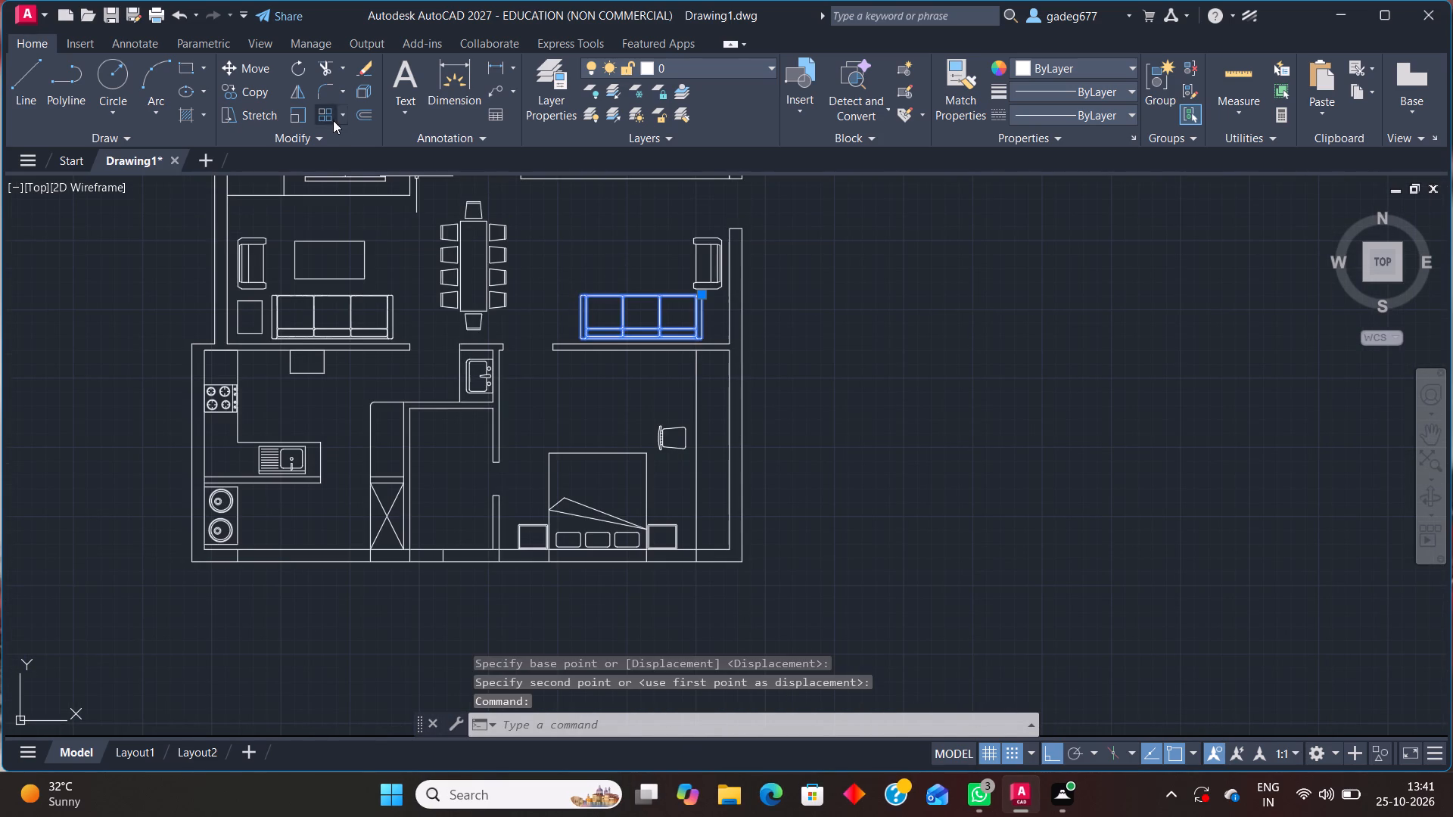
{"action": "left_click", "coordinate": [257, 67]}
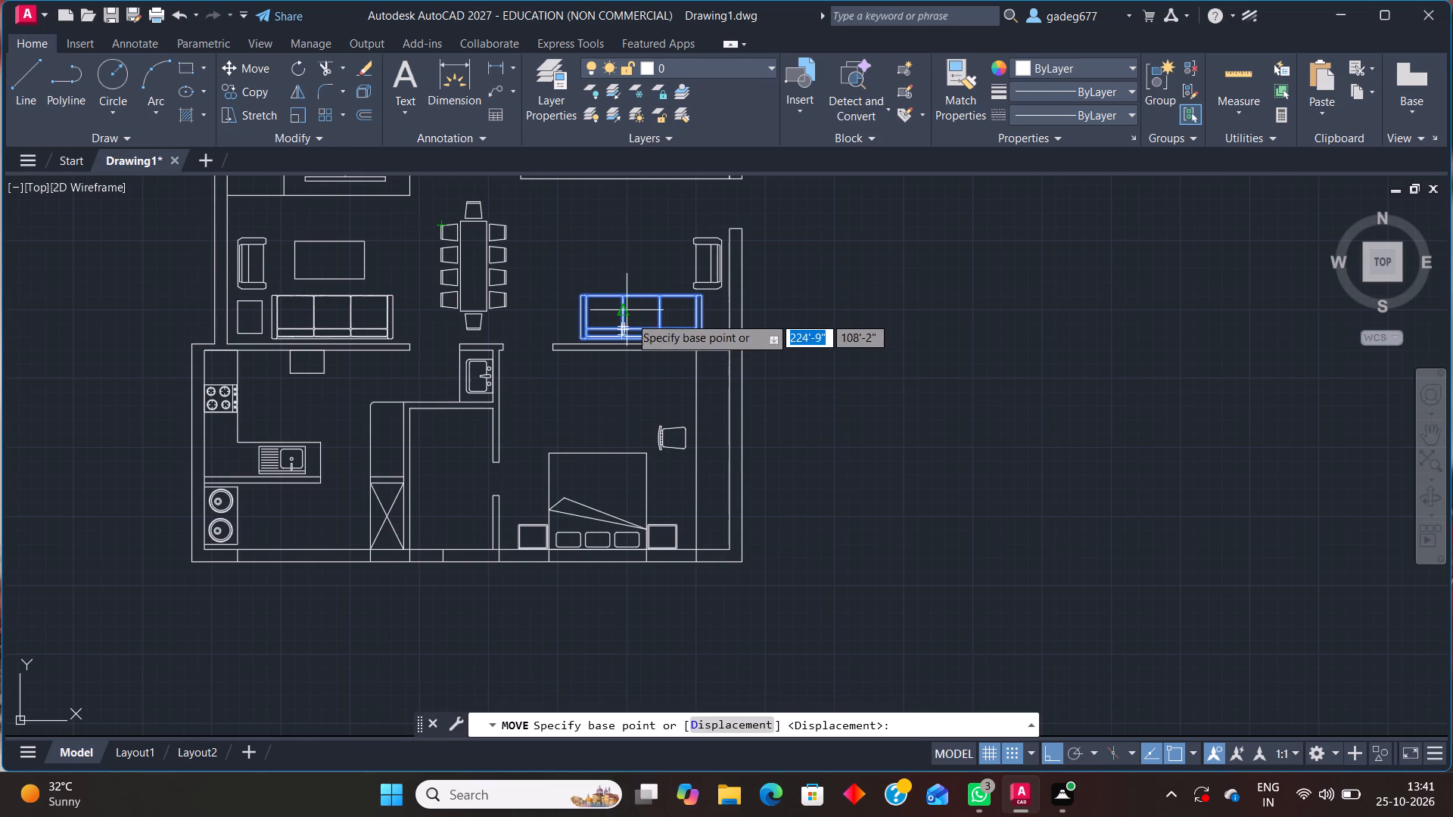
{"action": "left_click", "coordinate": [630, 316]}
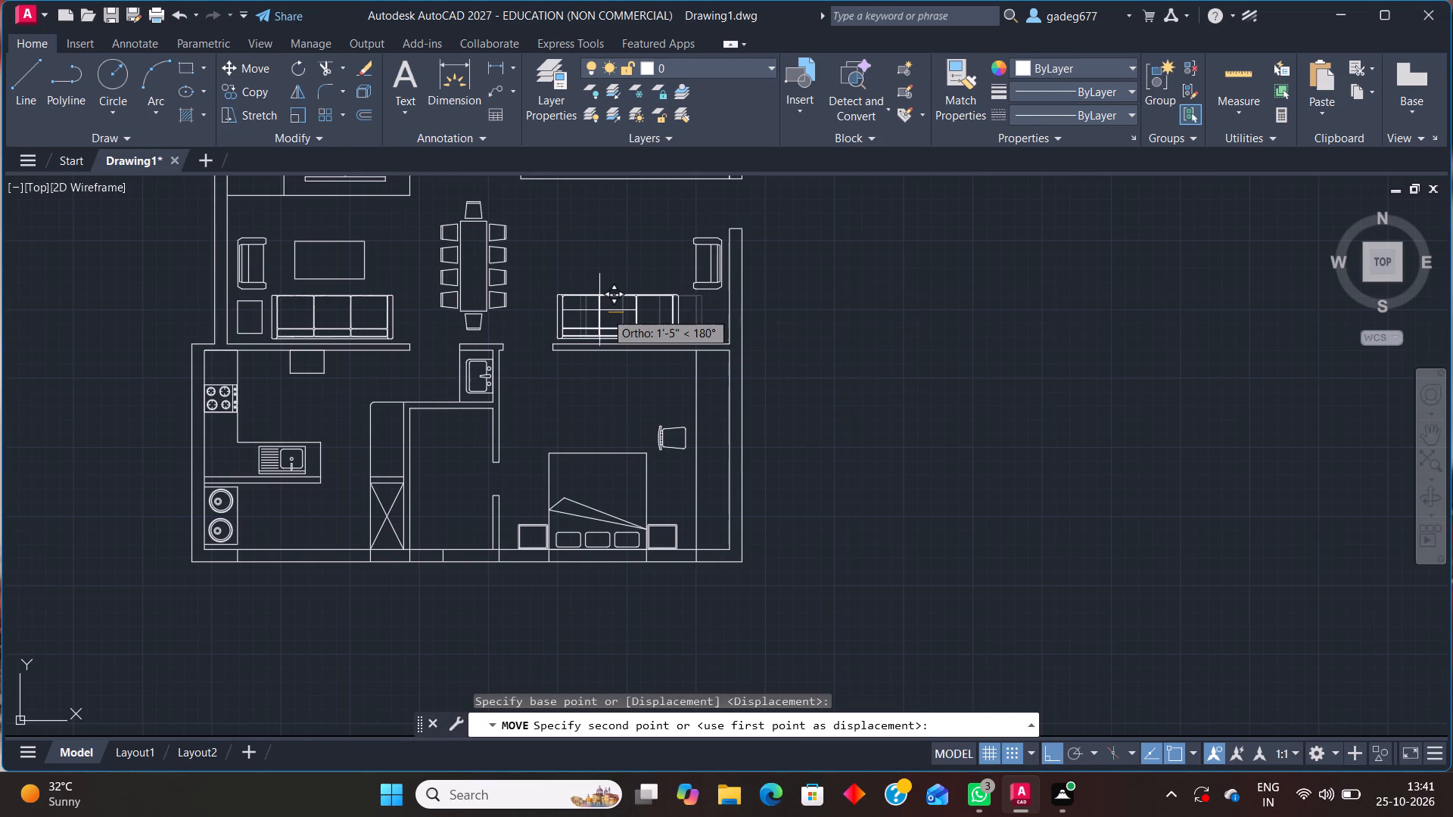
{"action": "left_click", "coordinate": [615, 309]}
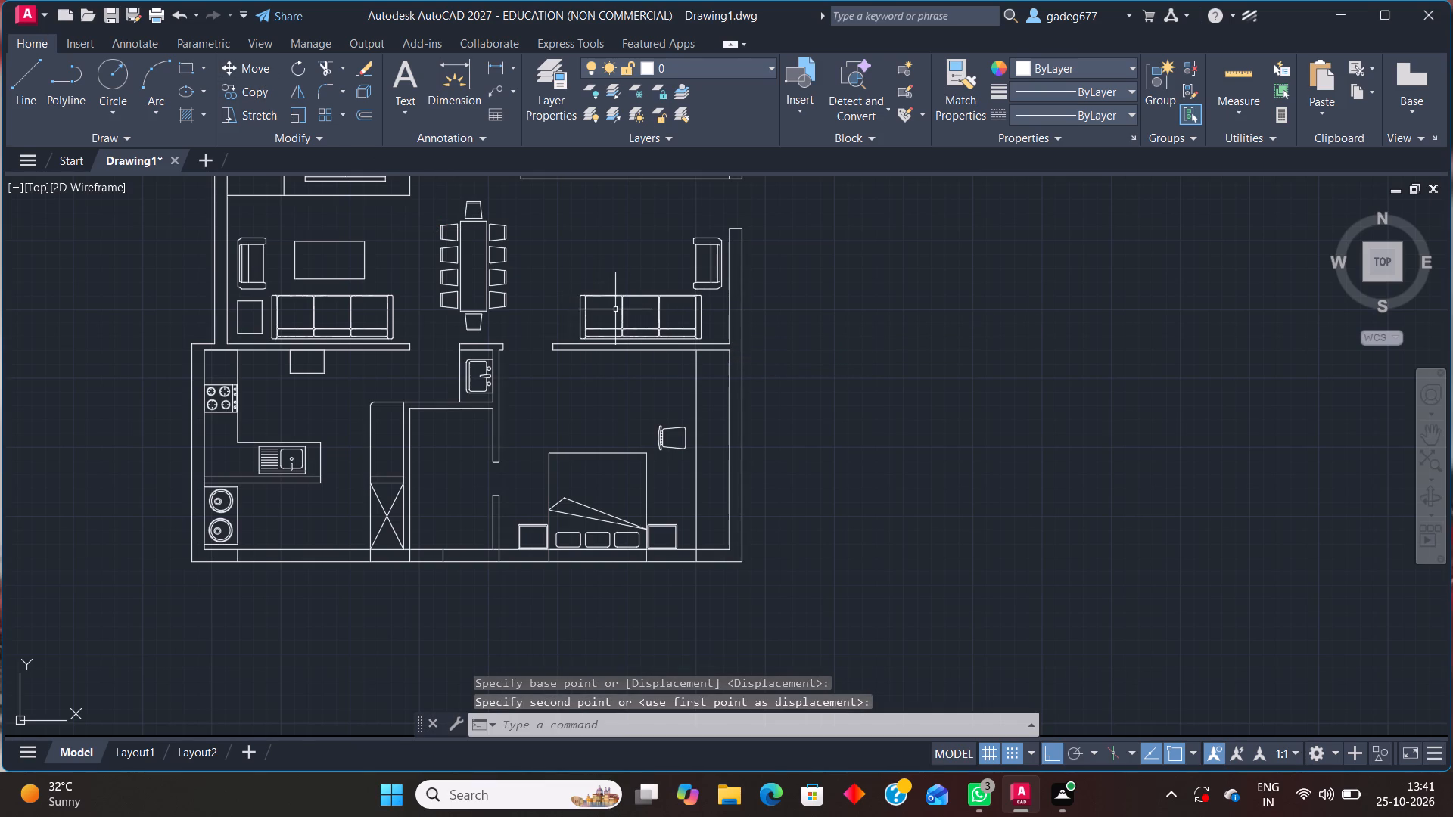
Offset the outer line of the south outer wall inward by 3" twice, making two parallel window lines within the wall thickness.
{"action": "middle_click_drag", "start_coordinate": [581, 370], "coordinate": [593, 520]}
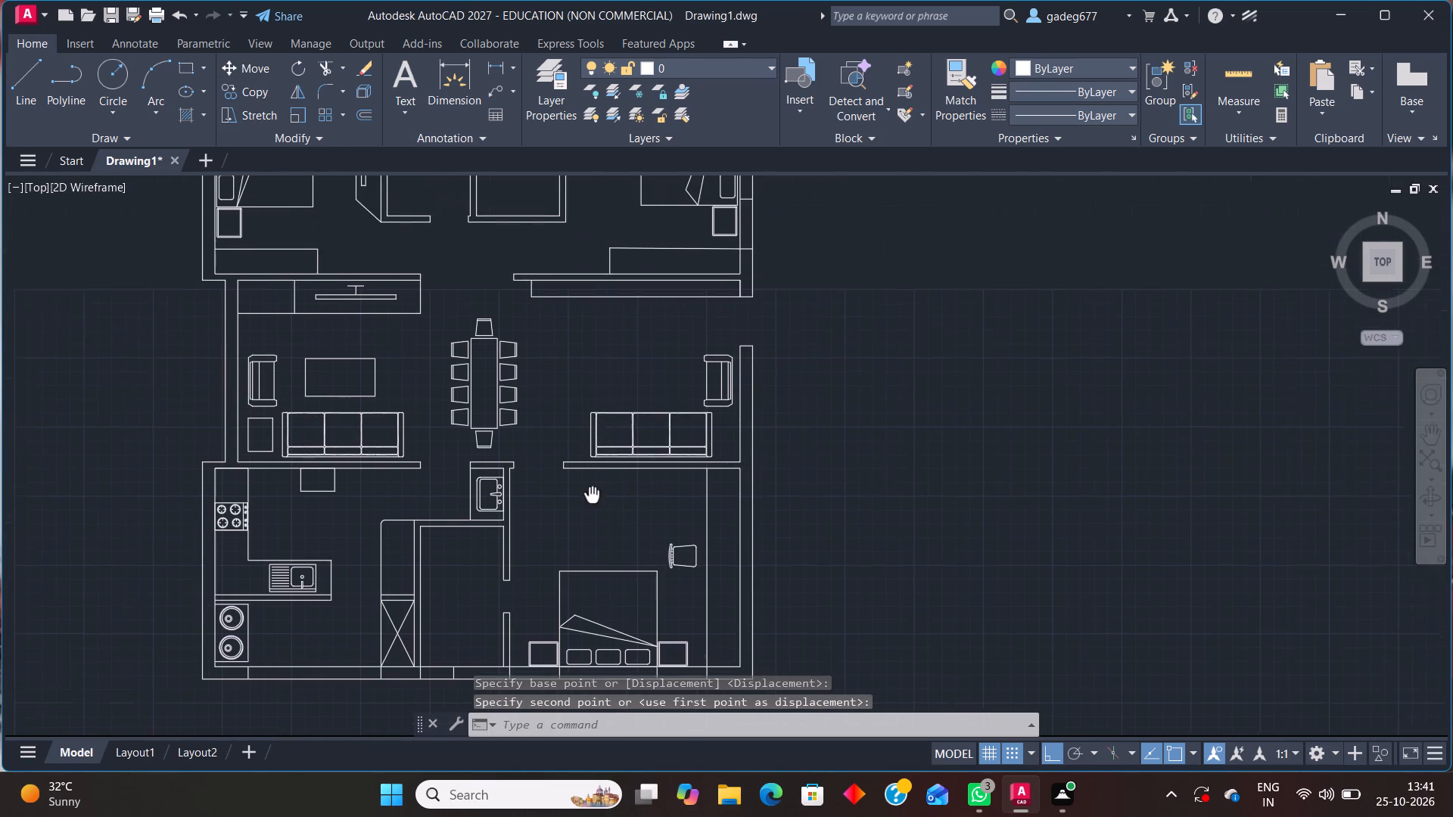
{"action": "middle_click_drag", "start_coordinate": [593, 520], "coordinate": [593, 567]}
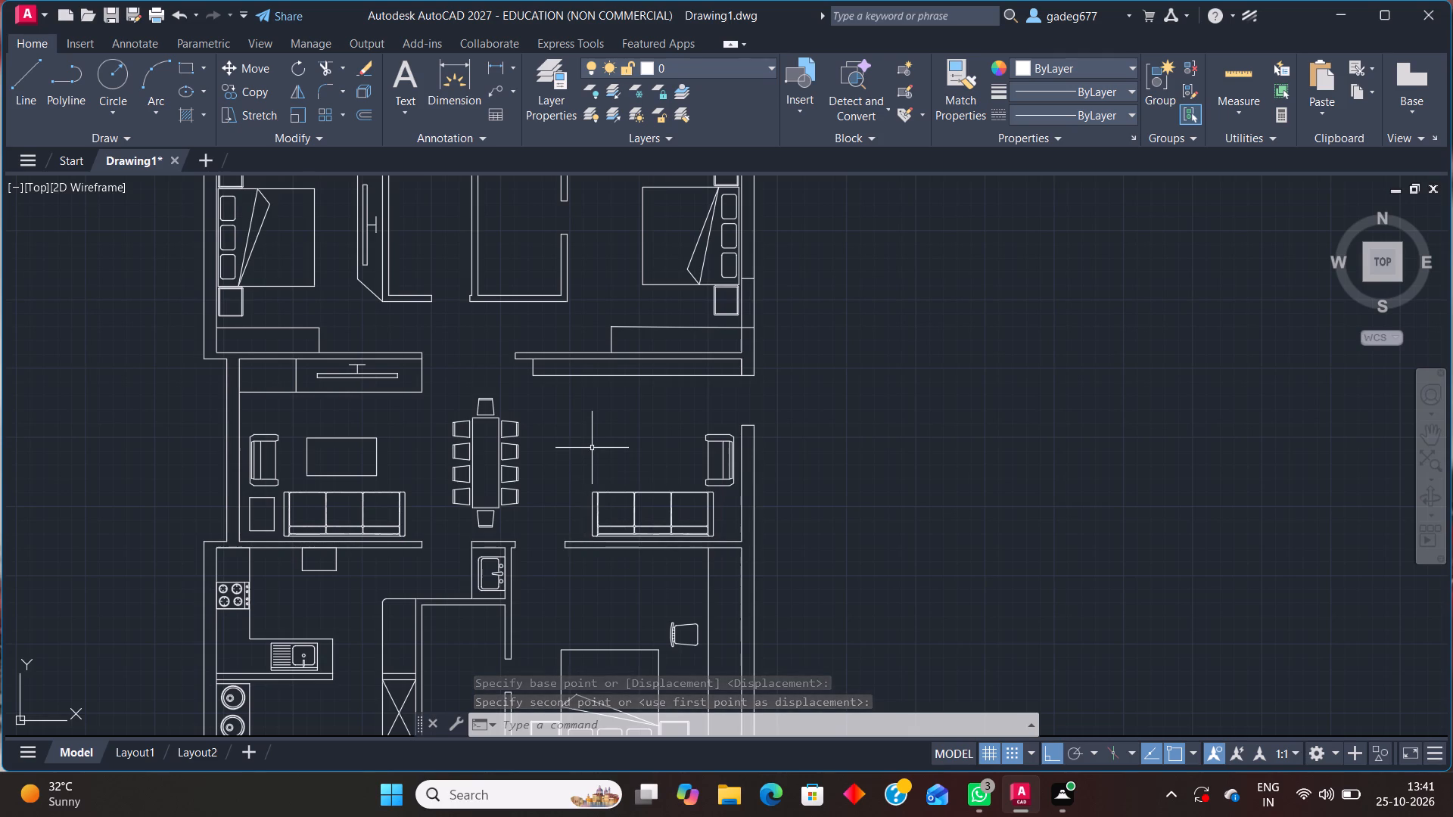
{"action": "middle_click_drag", "start_coordinate": [592, 449], "coordinate": [593, 542]}
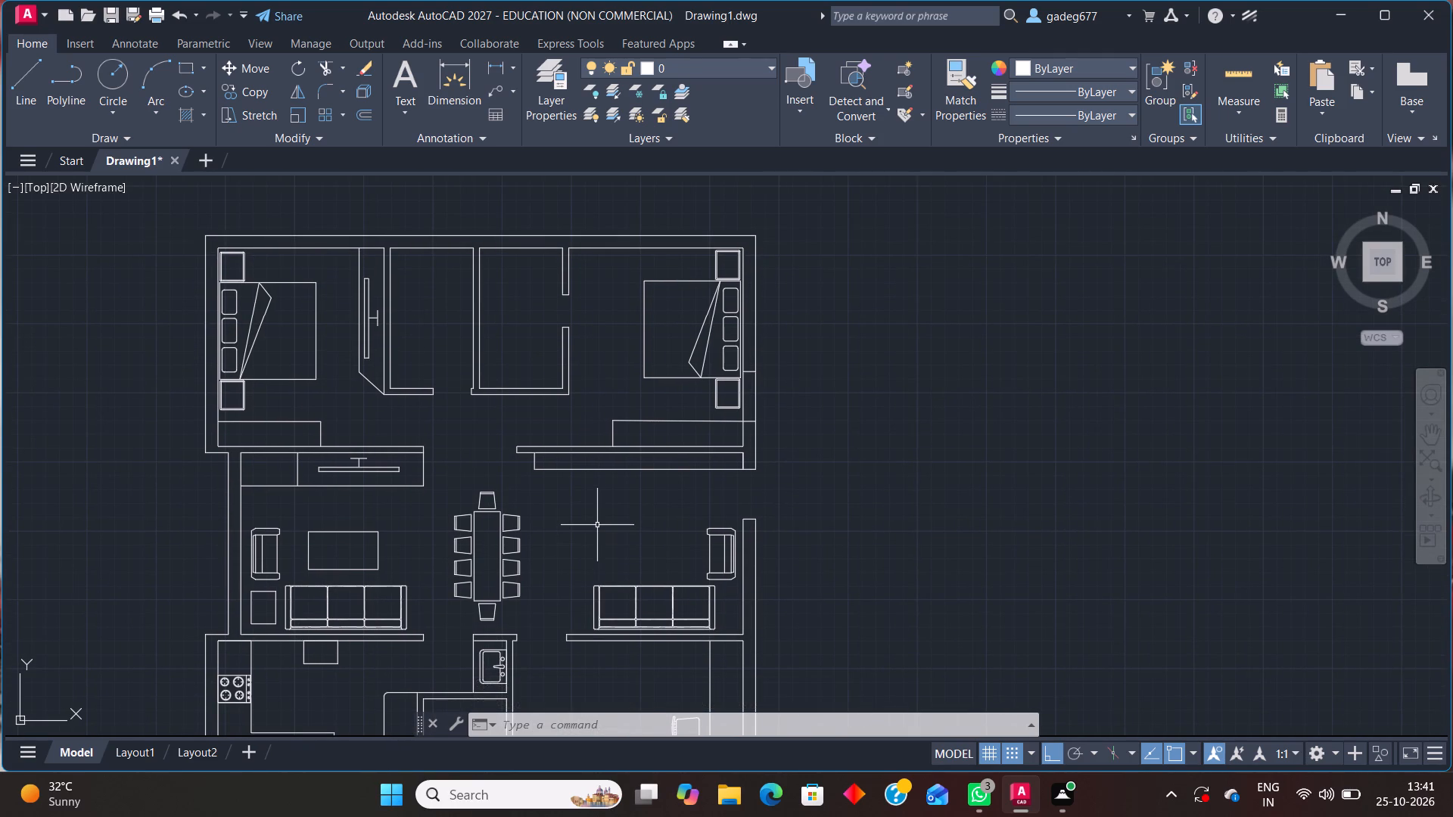
{"action": "scroll", "coordinate": [602, 520], "scroll_direction": "down", "scroll_amount": 1}
{"action": "middle_click_drag", "start_coordinate": [611, 534], "coordinate": [558, 296]}
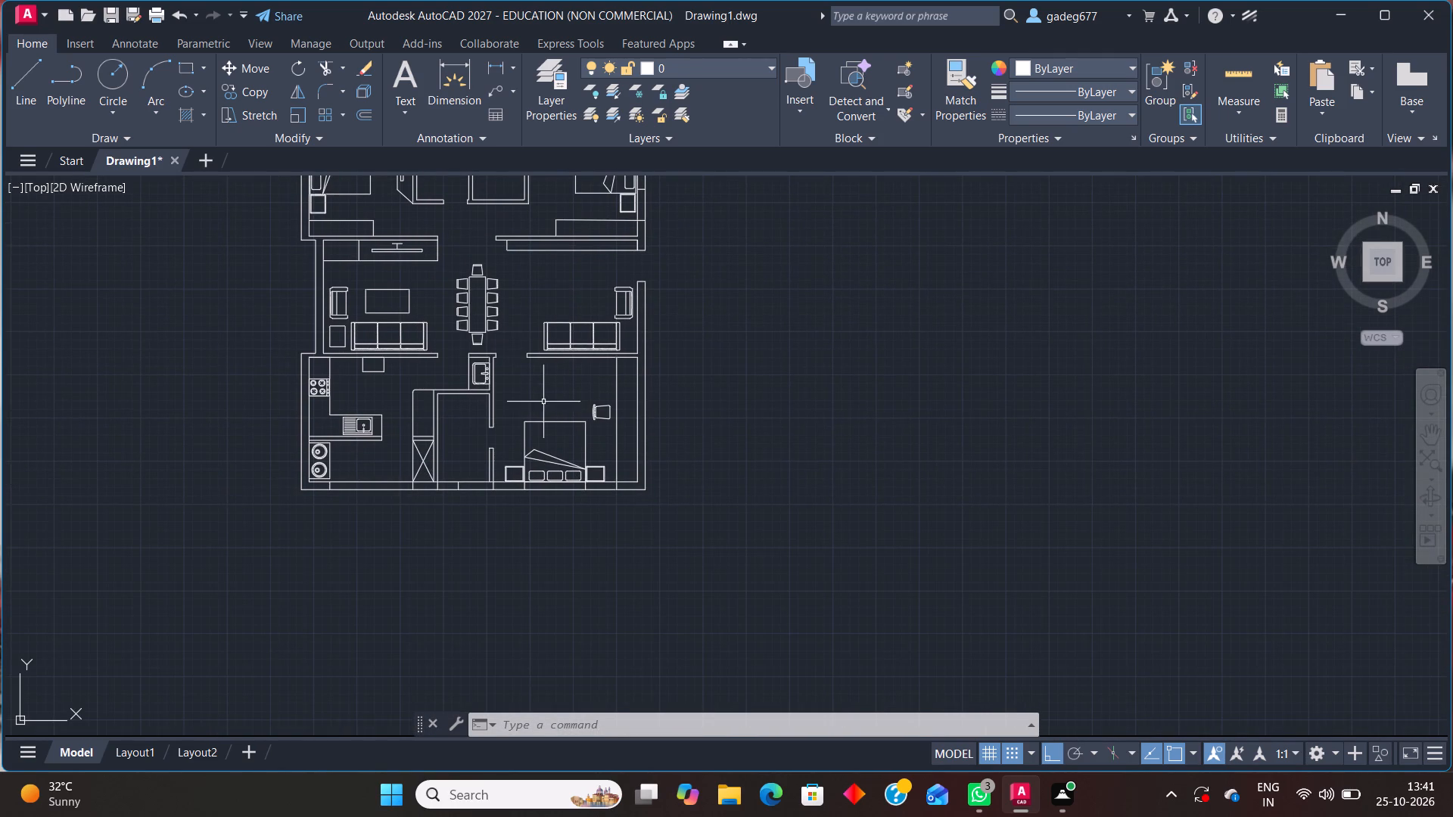
{"action": "scroll", "coordinate": [366, 470], "scroll_direction": "up", "scroll_amount": 1}
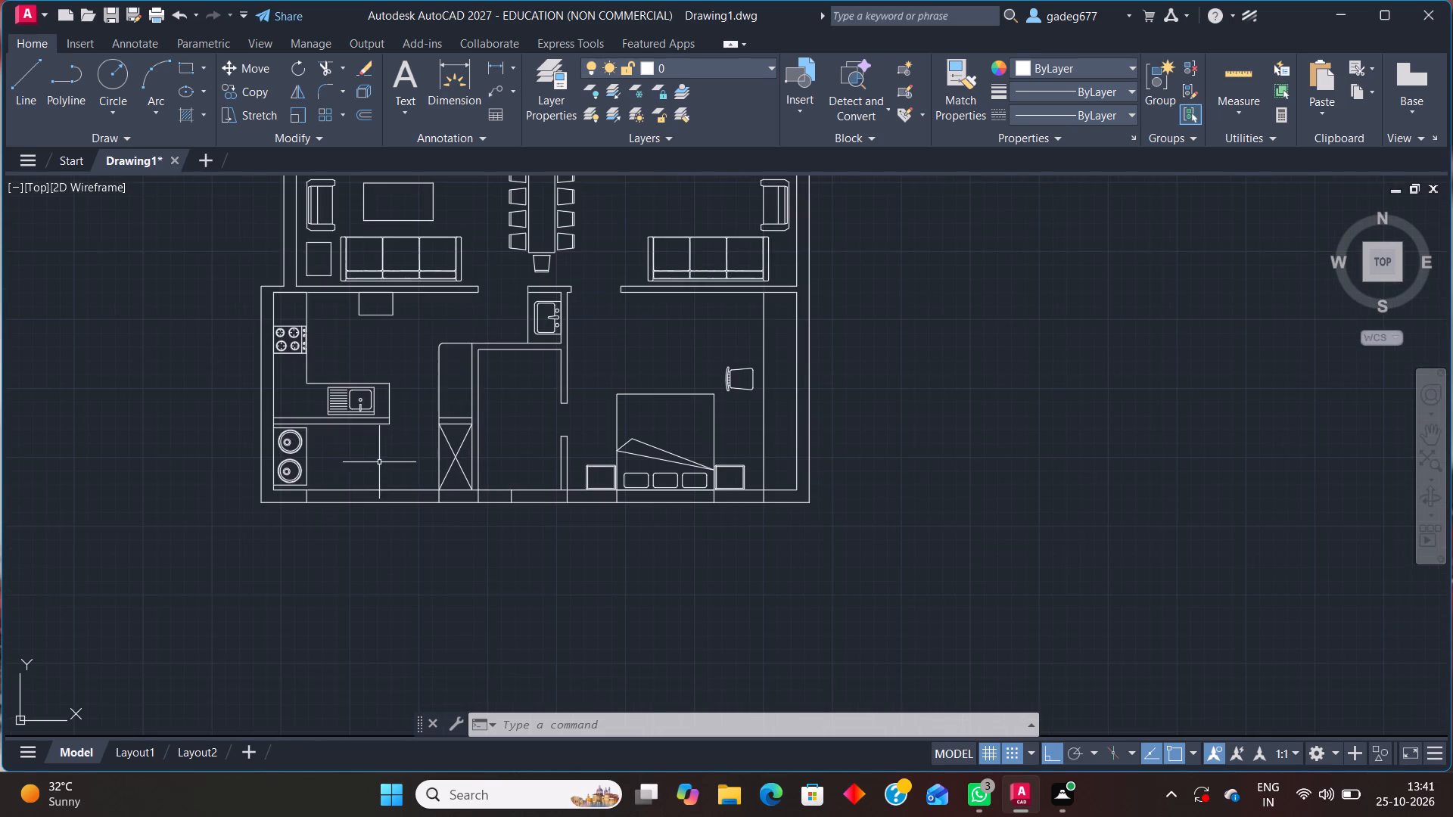
{"action": "middle_click_drag", "start_coordinate": [548, 405], "coordinate": [552, 455]}
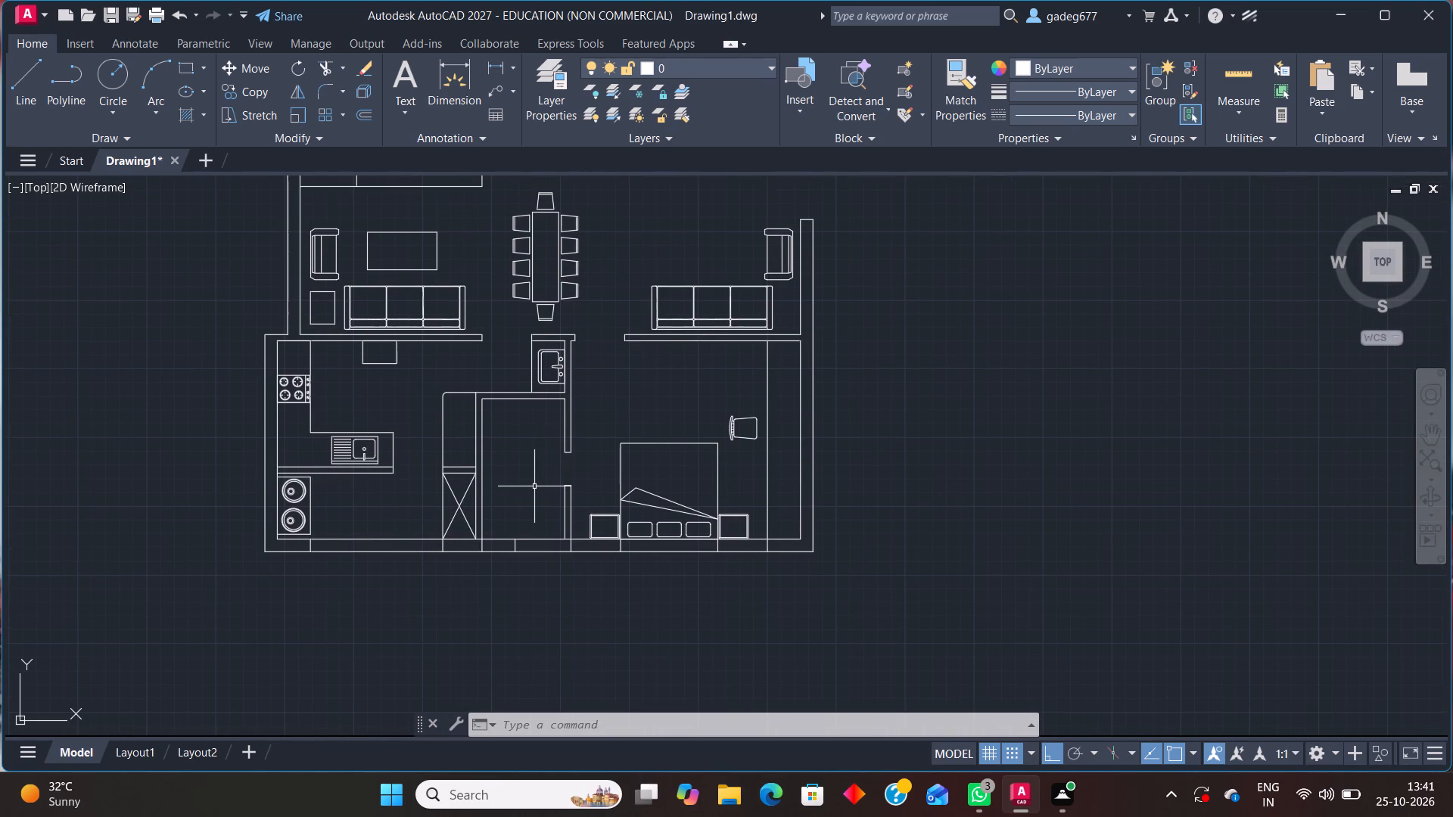
{"action": "type", "text": "off"}
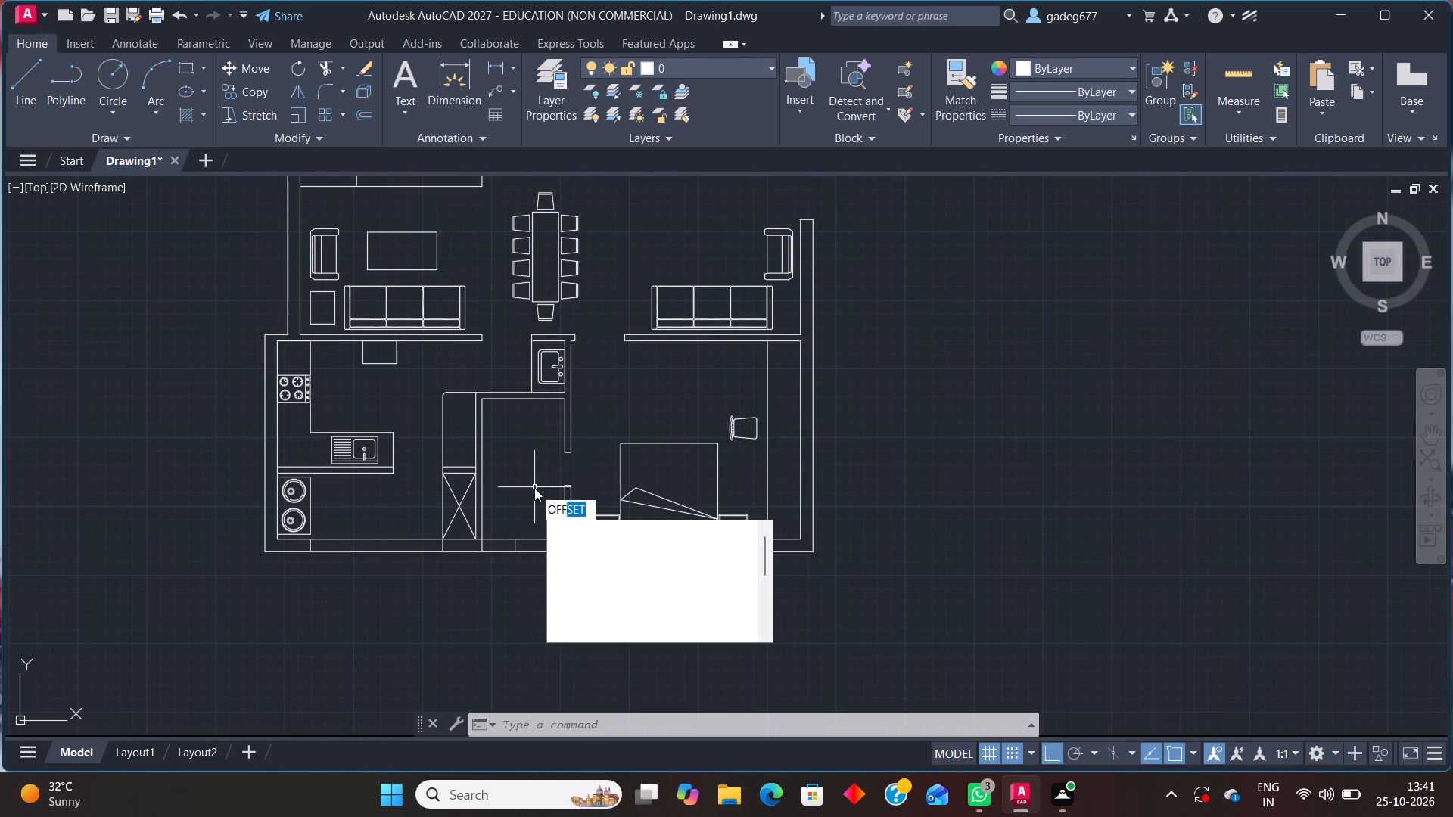
{"action": "key", "text": "Return"}
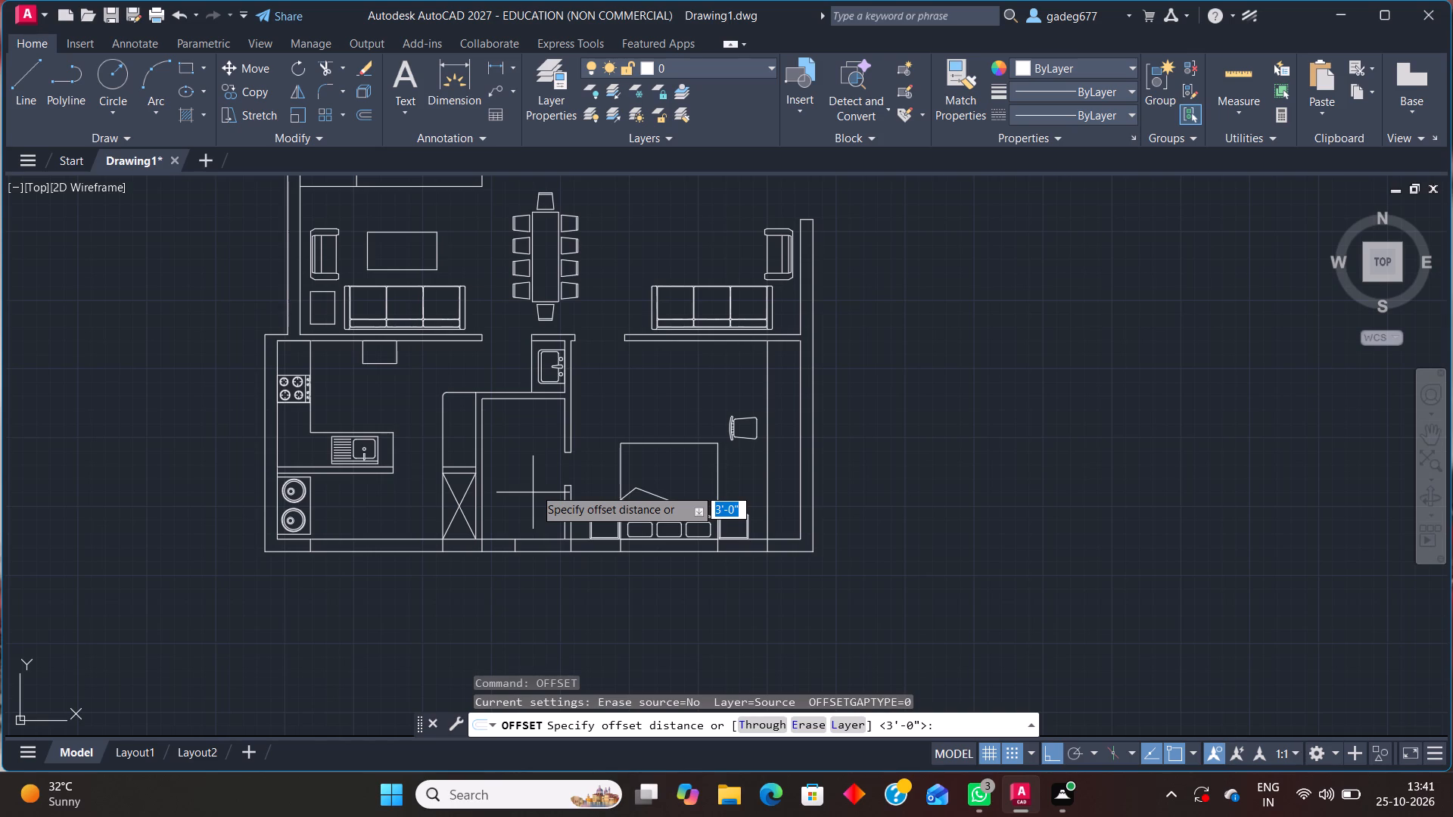
{"action": "type", "text": "3\""}
{"action": "key", "text": "Return"}
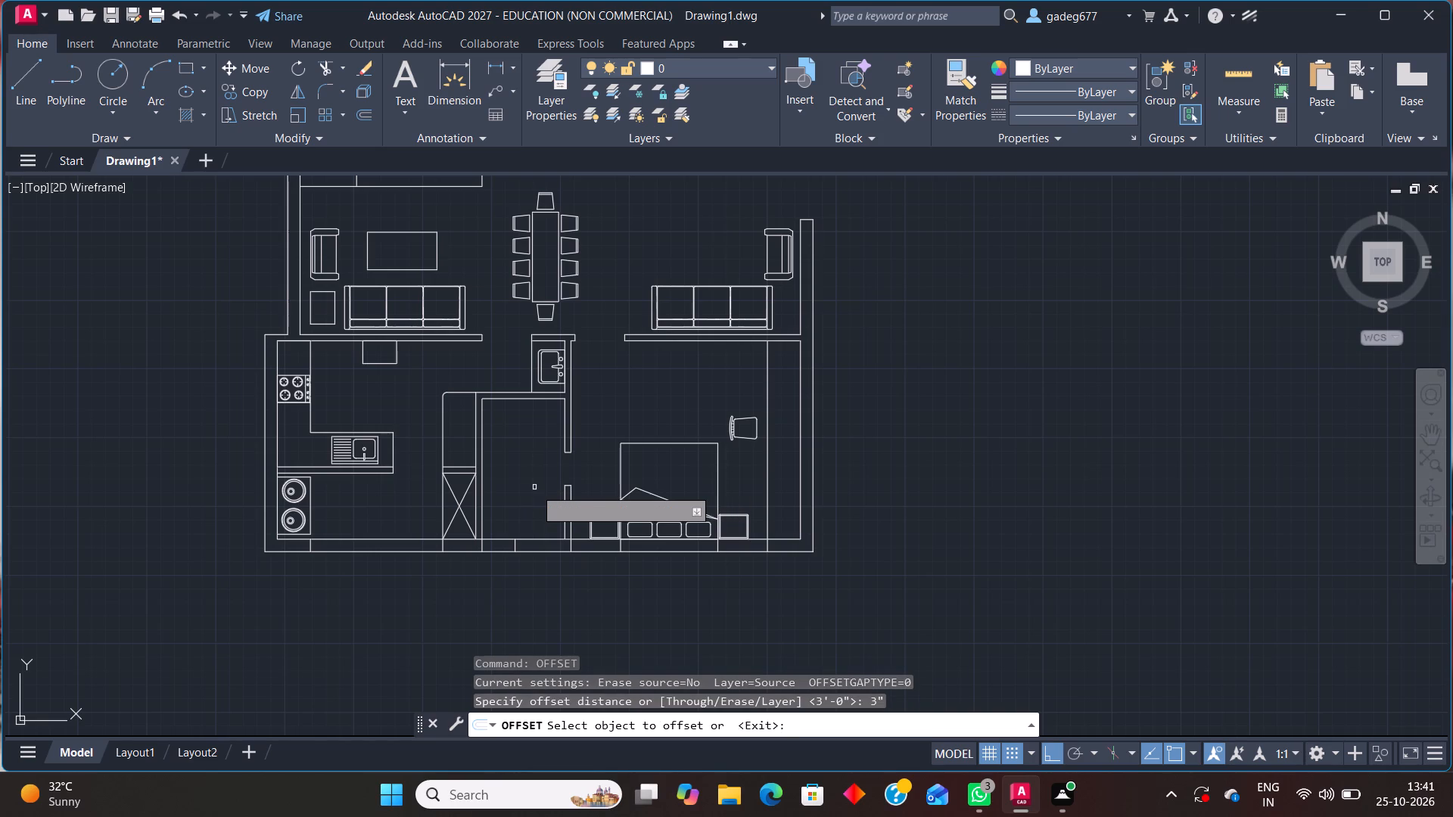
{"action": "left_click", "coordinate": [536, 551]}
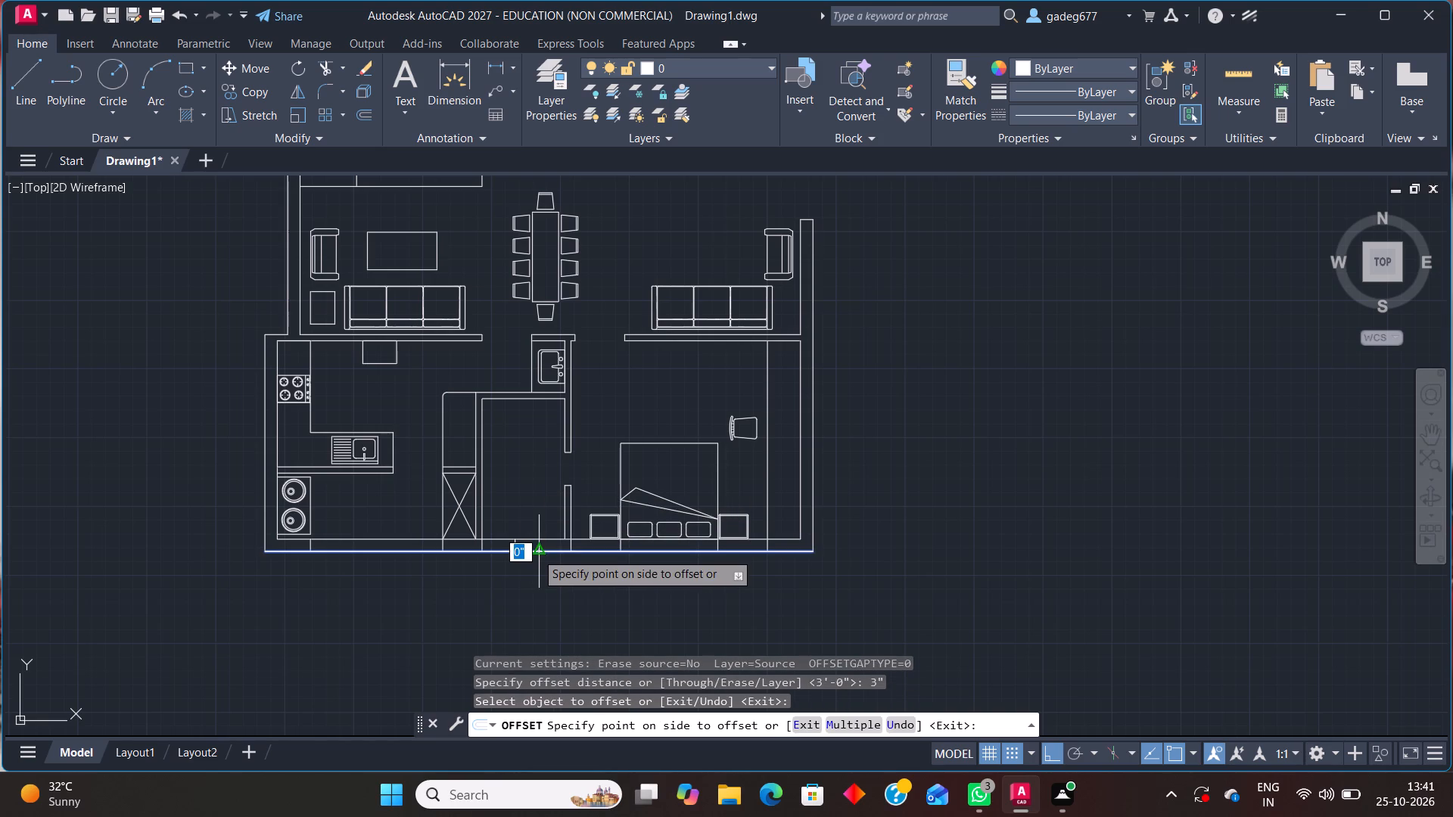
{"action": "scroll", "coordinate": [547, 538], "scroll_direction": "up", "scroll_amount": 2}
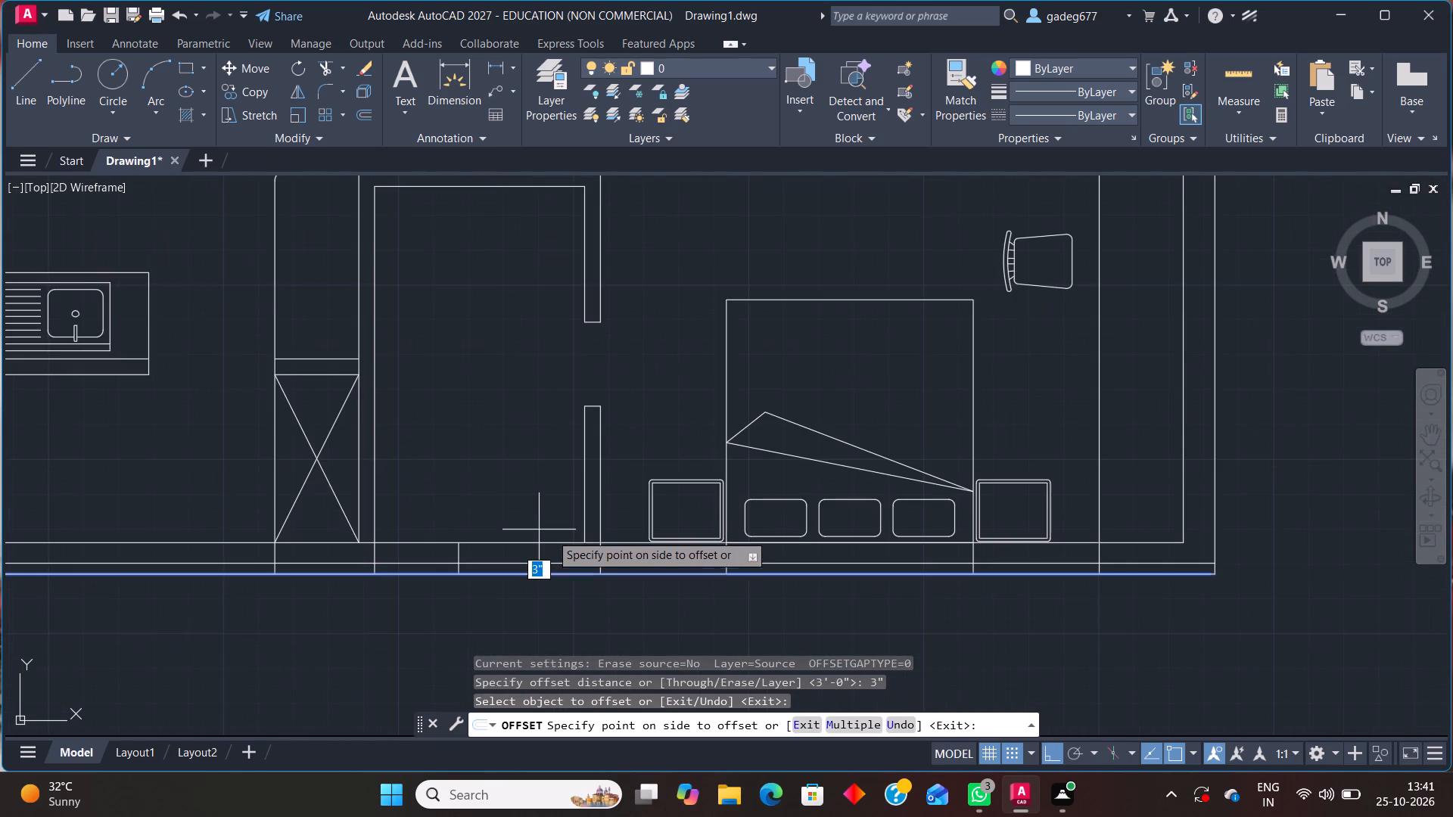
{"action": "left_click", "coordinate": [550, 533]}
{"action": "left_click", "coordinate": [543, 566]}
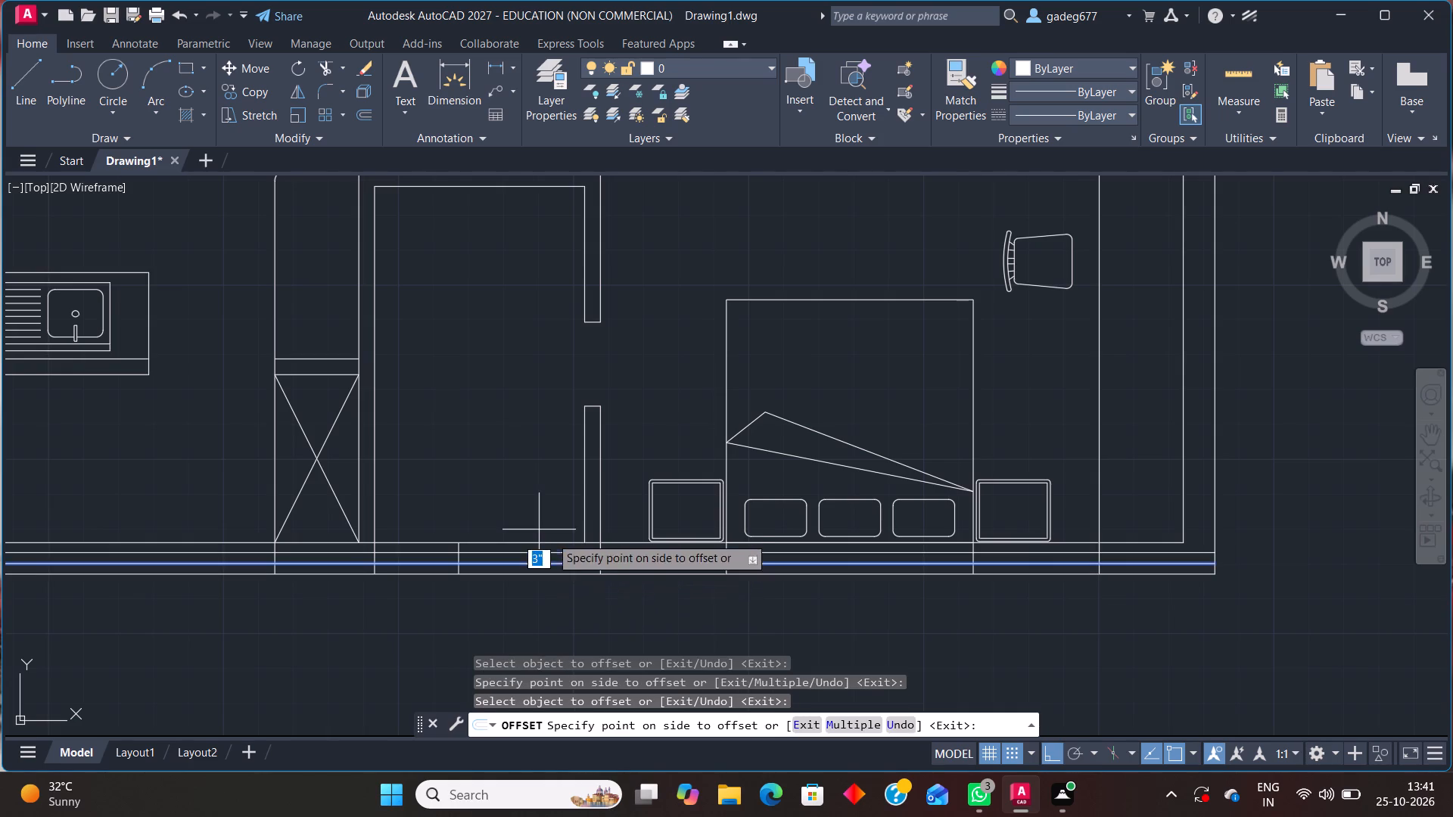
{"action": "left_click", "coordinate": [552, 524]}
{"action": "scroll", "coordinate": [552, 517], "scroll_direction": "down", "scroll_amount": 2}
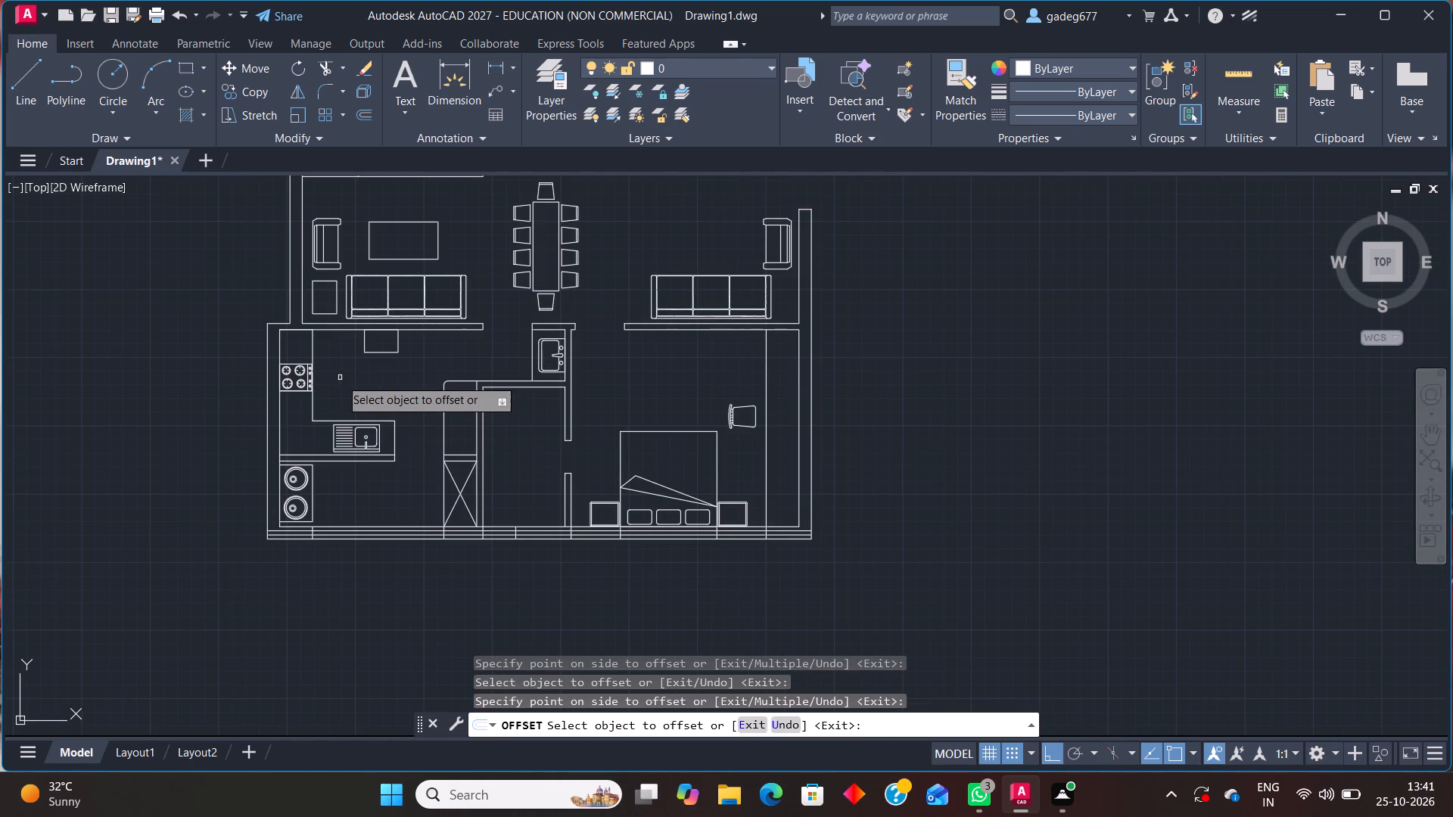
{"action": "key", "text": "Escape"}
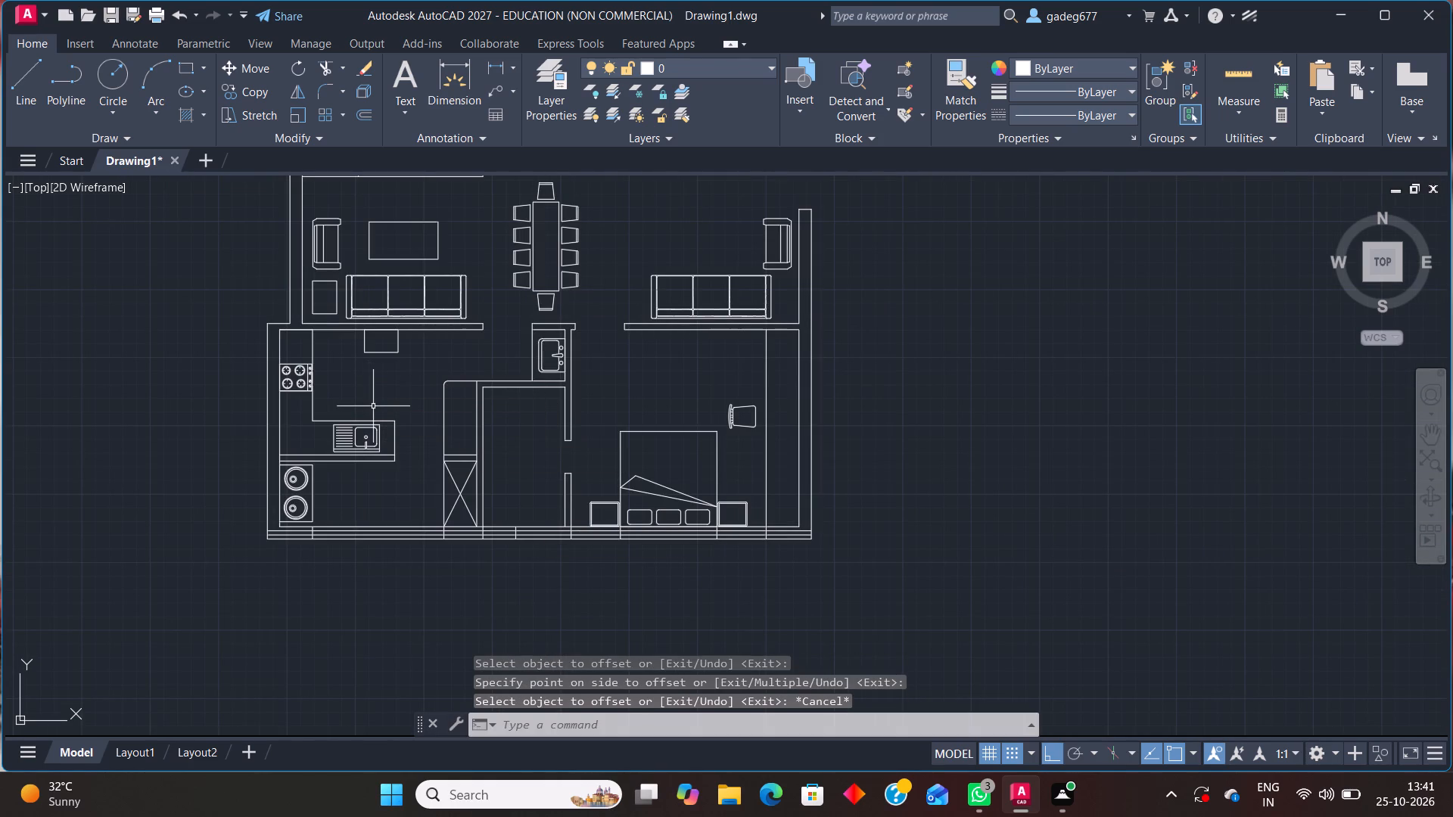
Trim both offset lines out of the south wall's solid portions, keeping them only in the four window openings.
{"action": "type", "text": "tr"}
{"action": "key", "text": "Return"}
{"action": "left_click", "coordinate": [776, 535]}
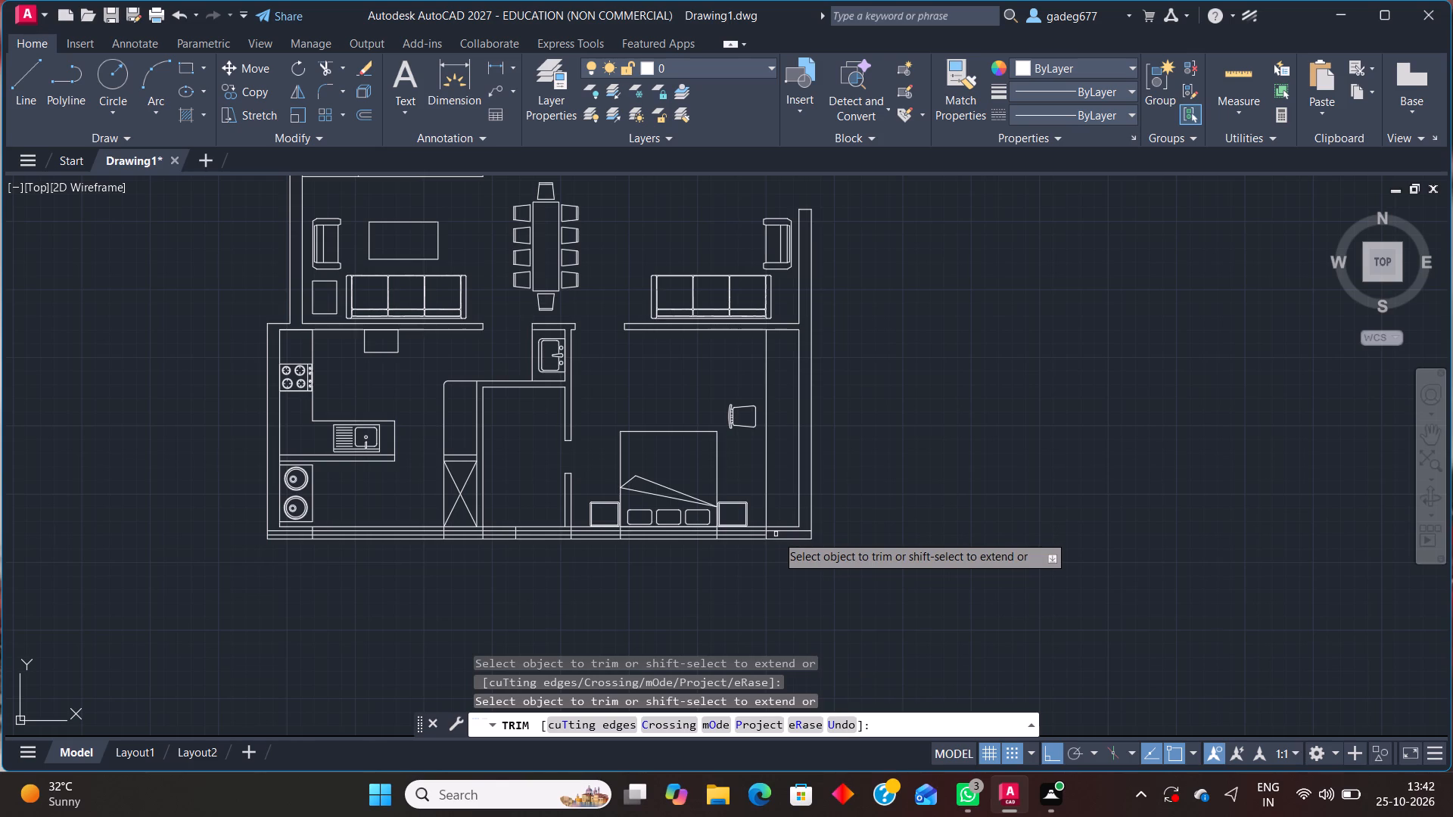
{"action": "left_click", "coordinate": [776, 533]}
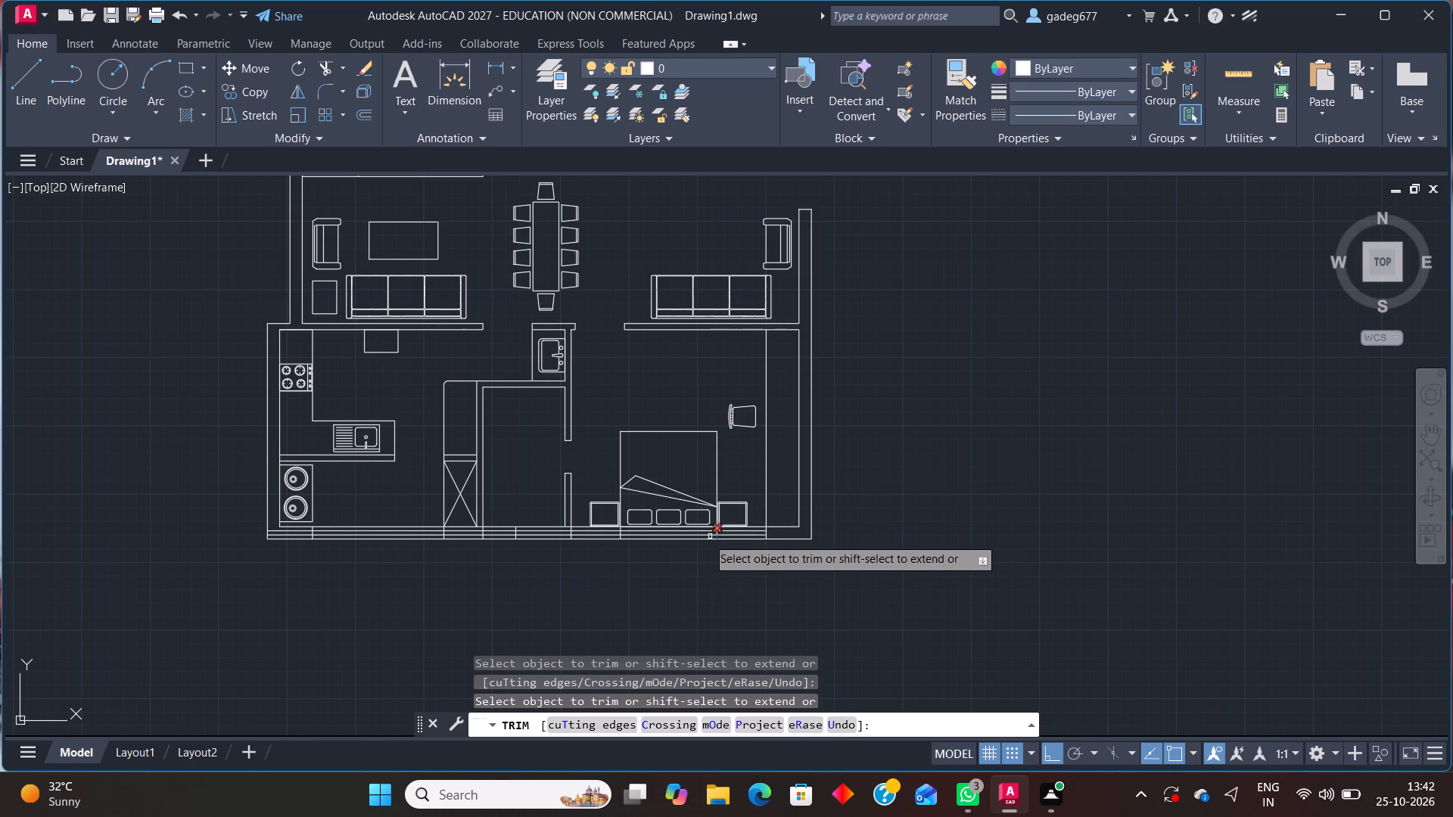
{"action": "left_click", "coordinate": [707, 537]}
{"action": "left_click", "coordinate": [705, 532]}
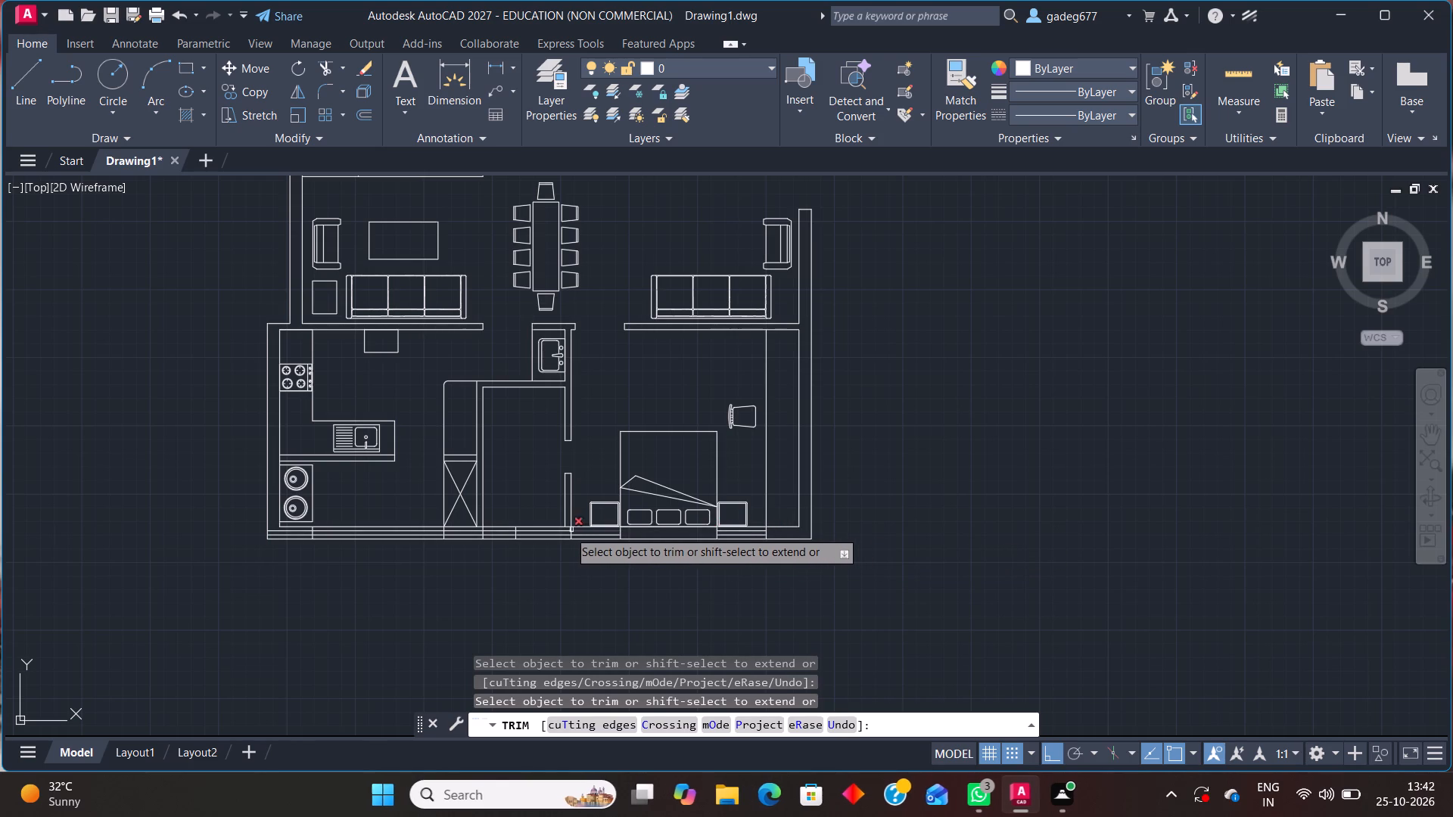
{"action": "left_click", "coordinate": [565, 531]}
{"action": "left_click", "coordinate": [560, 534]}
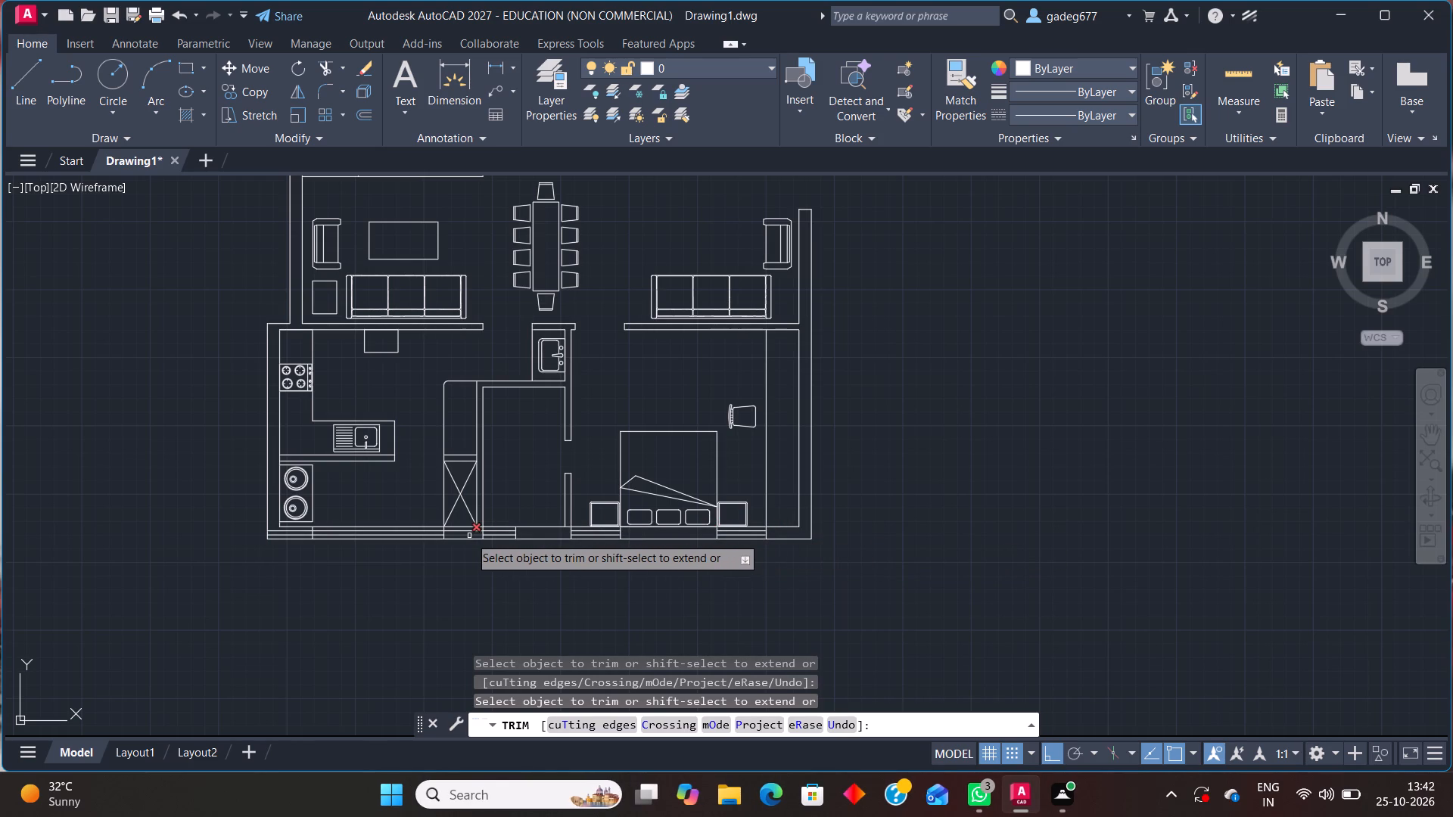
{"action": "left_click", "coordinate": [469, 536]}
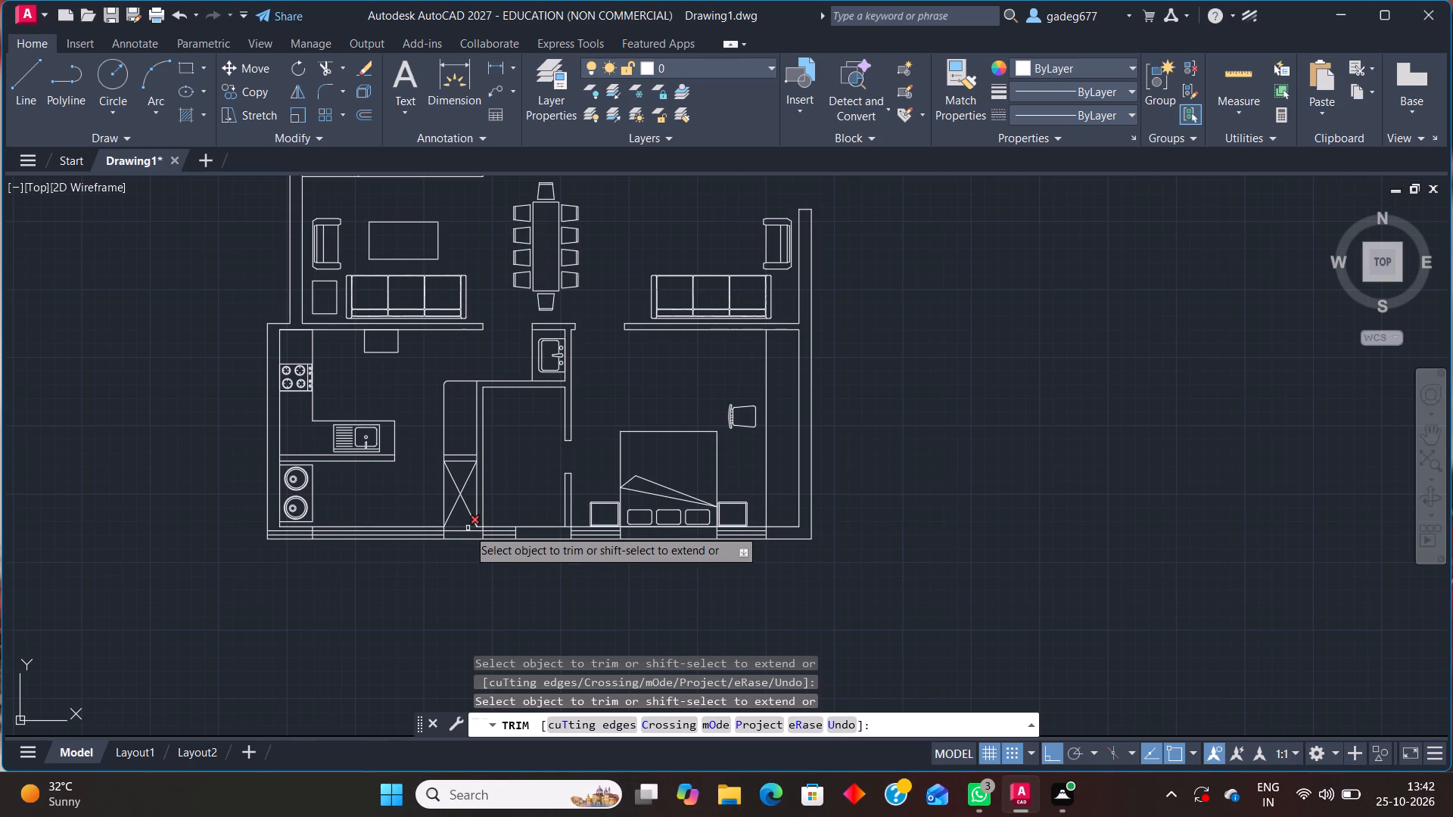
{"action": "left_click", "coordinate": [467, 533]}
{"action": "left_click", "coordinate": [303, 532]}
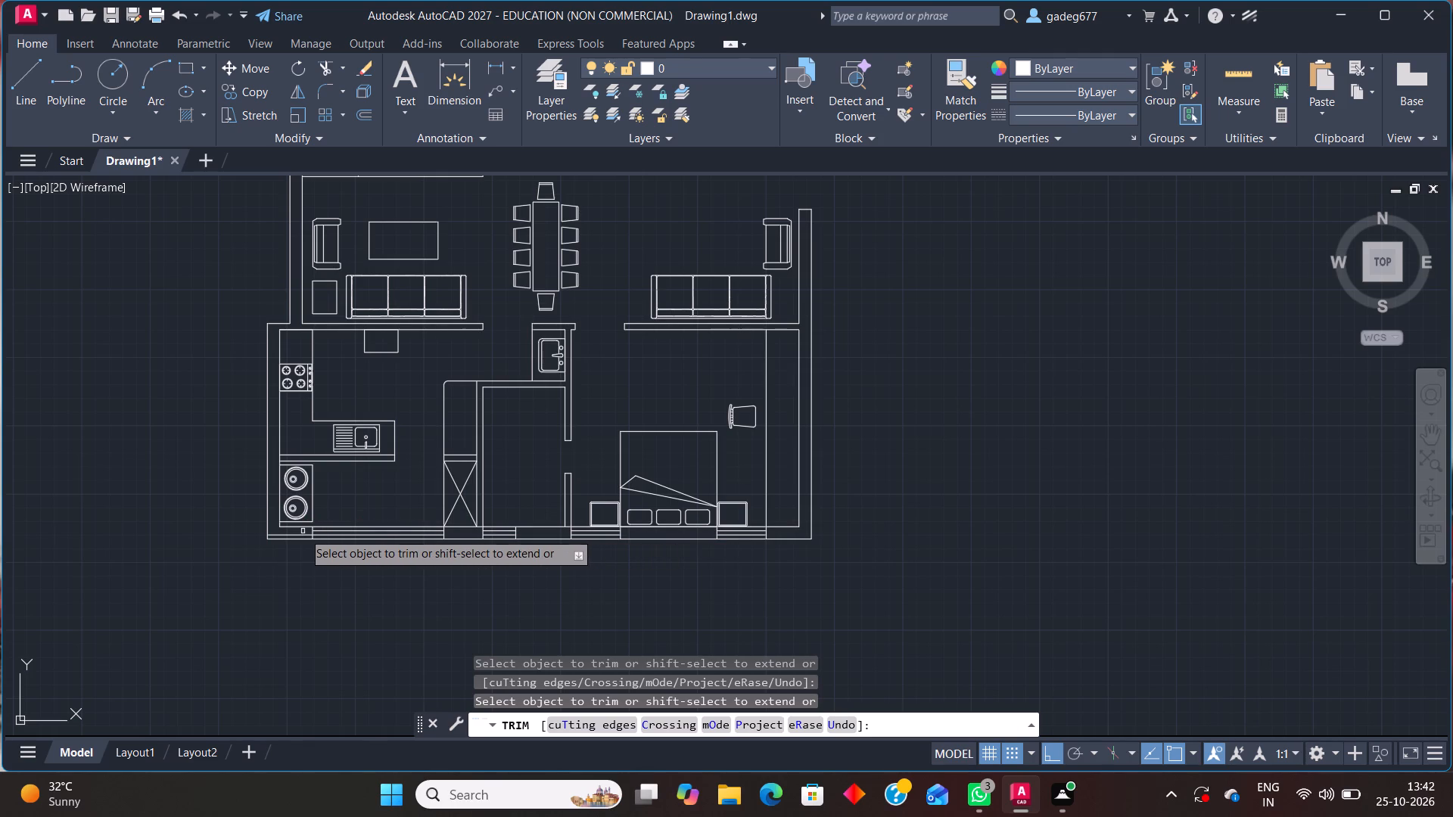
{"action": "left_click", "coordinate": [300, 534]}
{"action": "scroll", "coordinate": [308, 532], "scroll_direction": "down", "scroll_amount": 2}
{"action": "scroll", "coordinate": [460, 494], "scroll_direction": "up", "scroll_amount": 1}
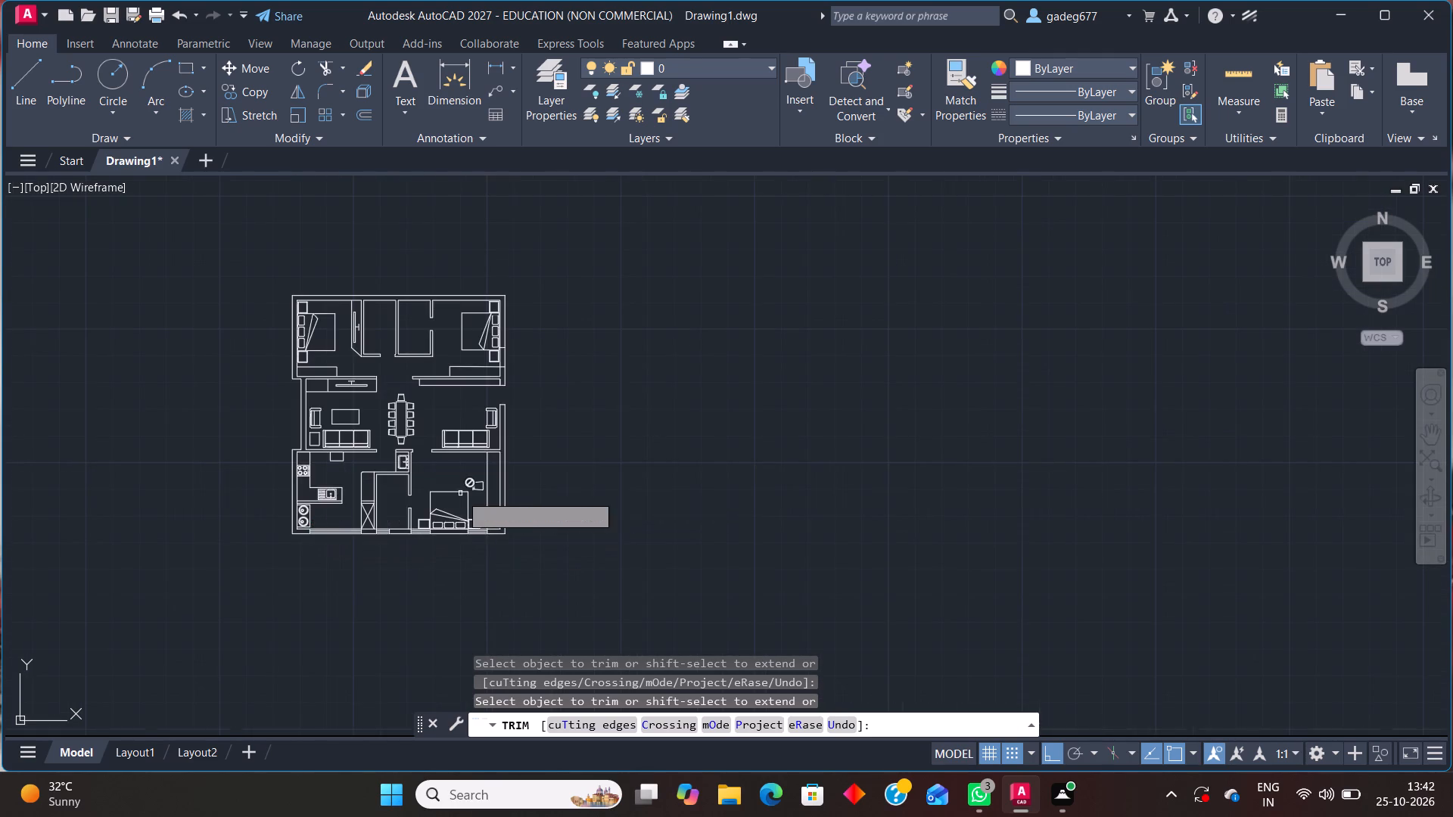
{"action": "scroll", "coordinate": [460, 494], "scroll_direction": "up", "scroll_amount": 1}
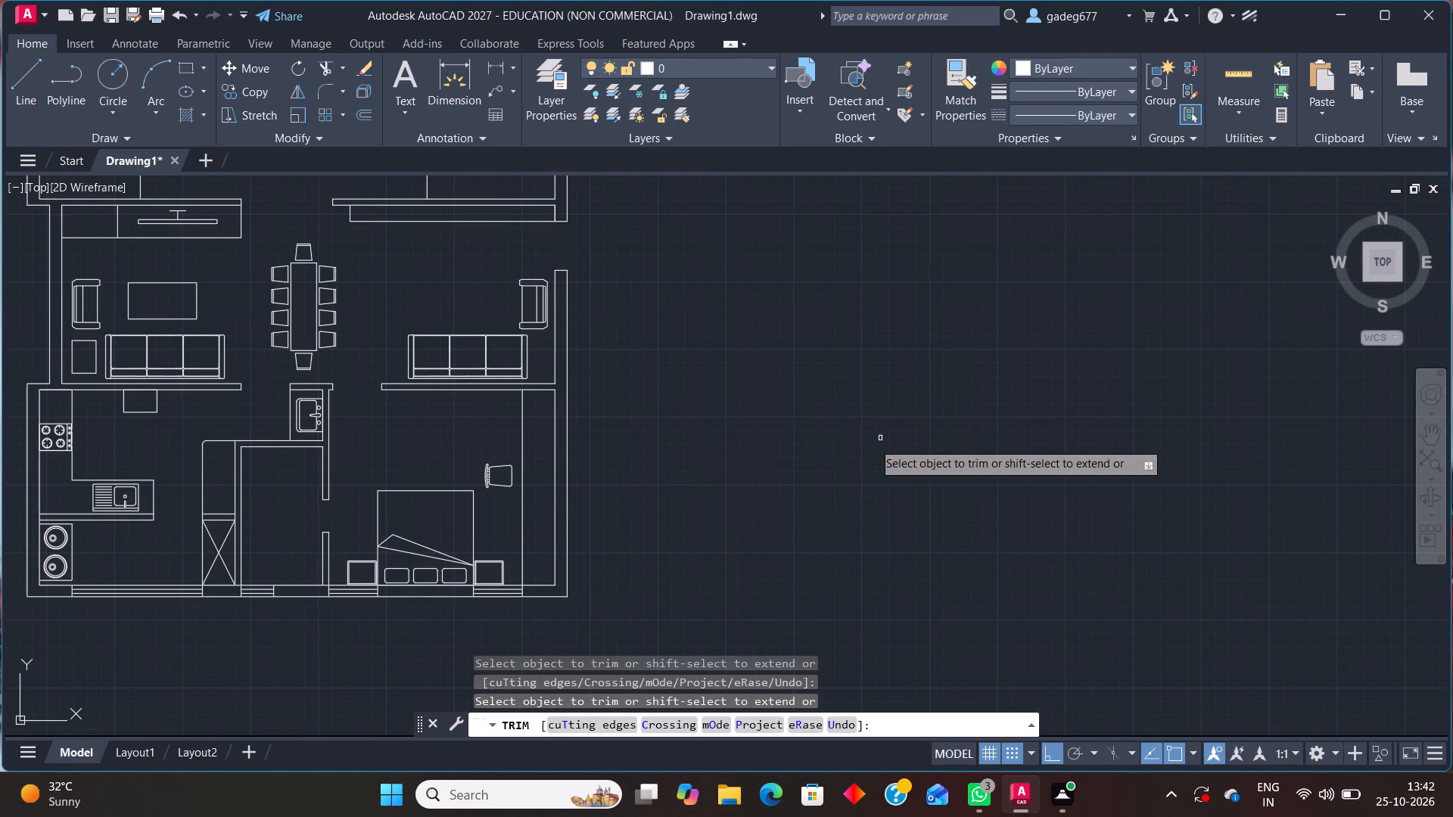
{"action": "key", "text": "Escape"}
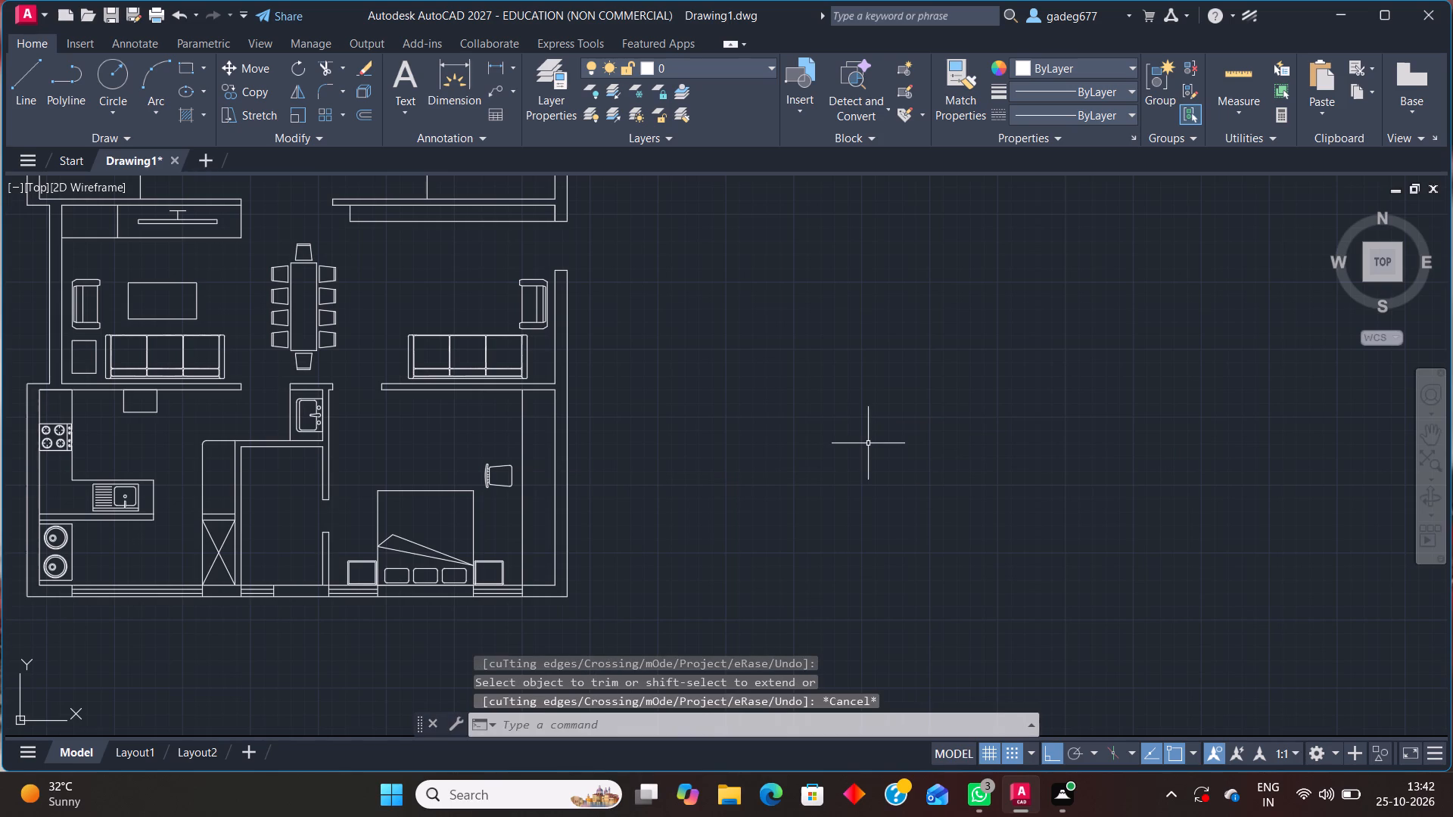
Copy the living room coffee table about 18'-9" east with Ortho on, placing it in front of the east sitting area's sofa.
{"action": "left_click", "coordinate": [113, 266]}
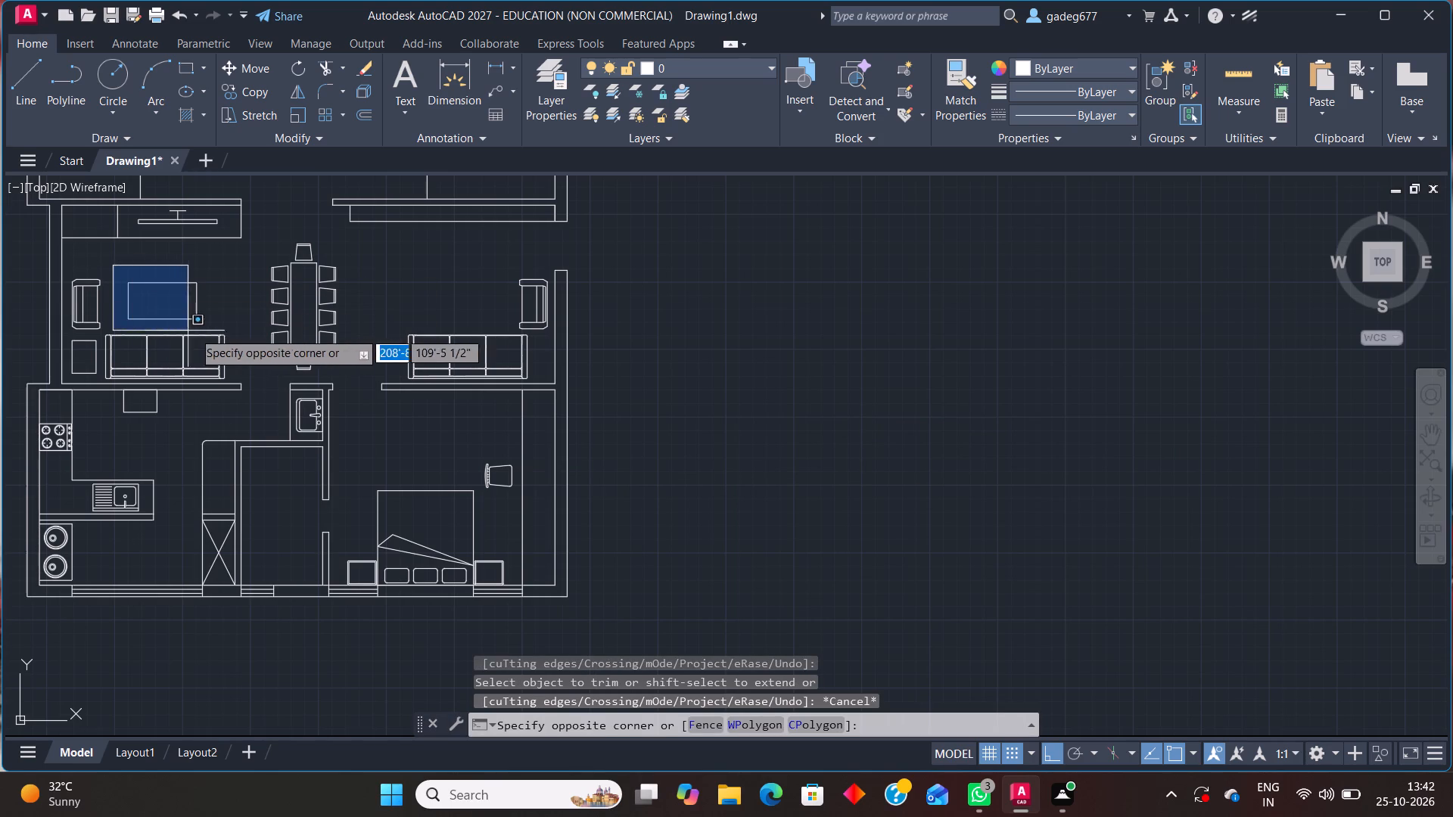
{"action": "left_click", "coordinate": [209, 329]}
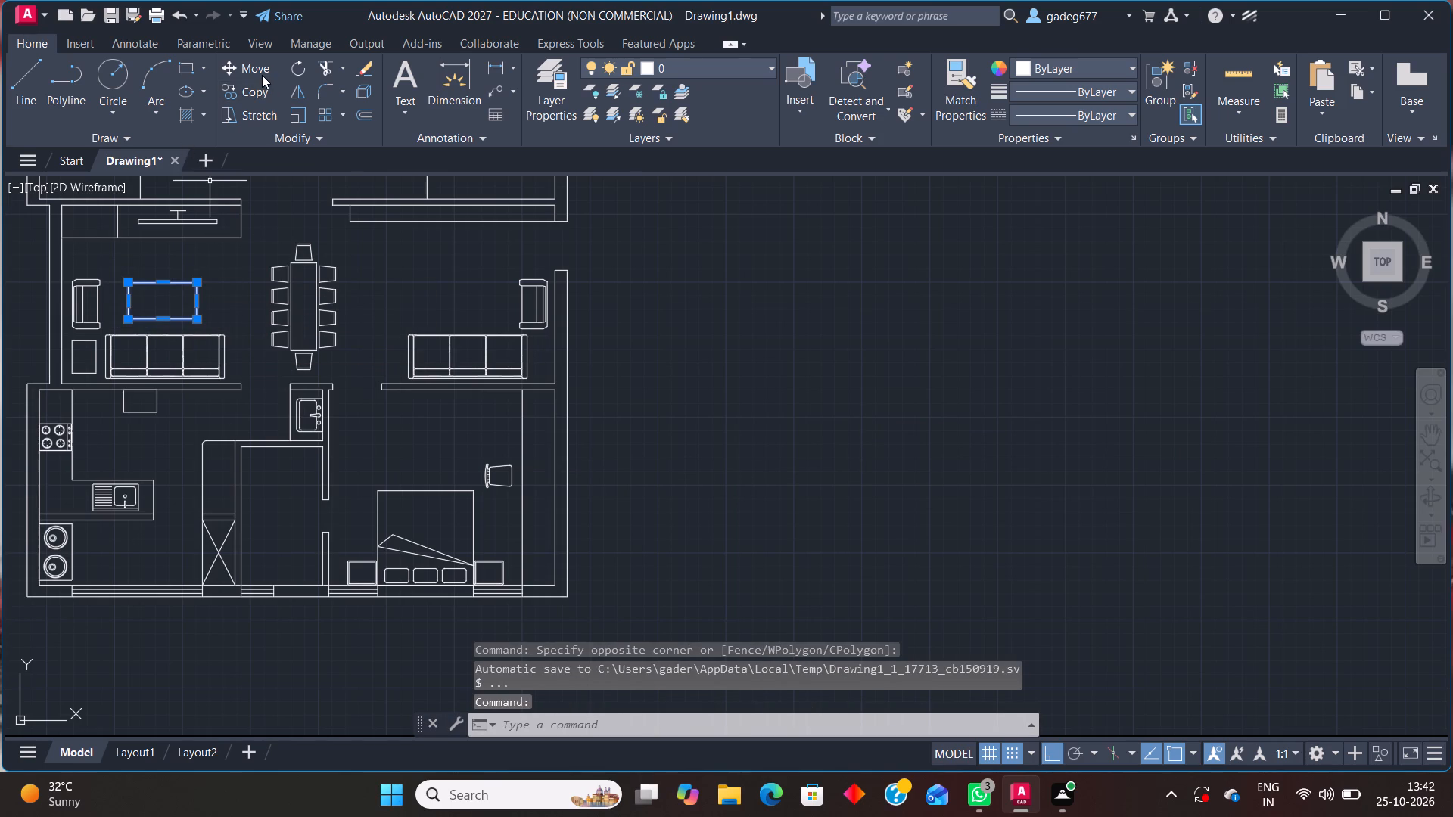
{"action": "left_click", "coordinate": [260, 89]}
{"action": "left_click", "coordinate": [158, 299]}
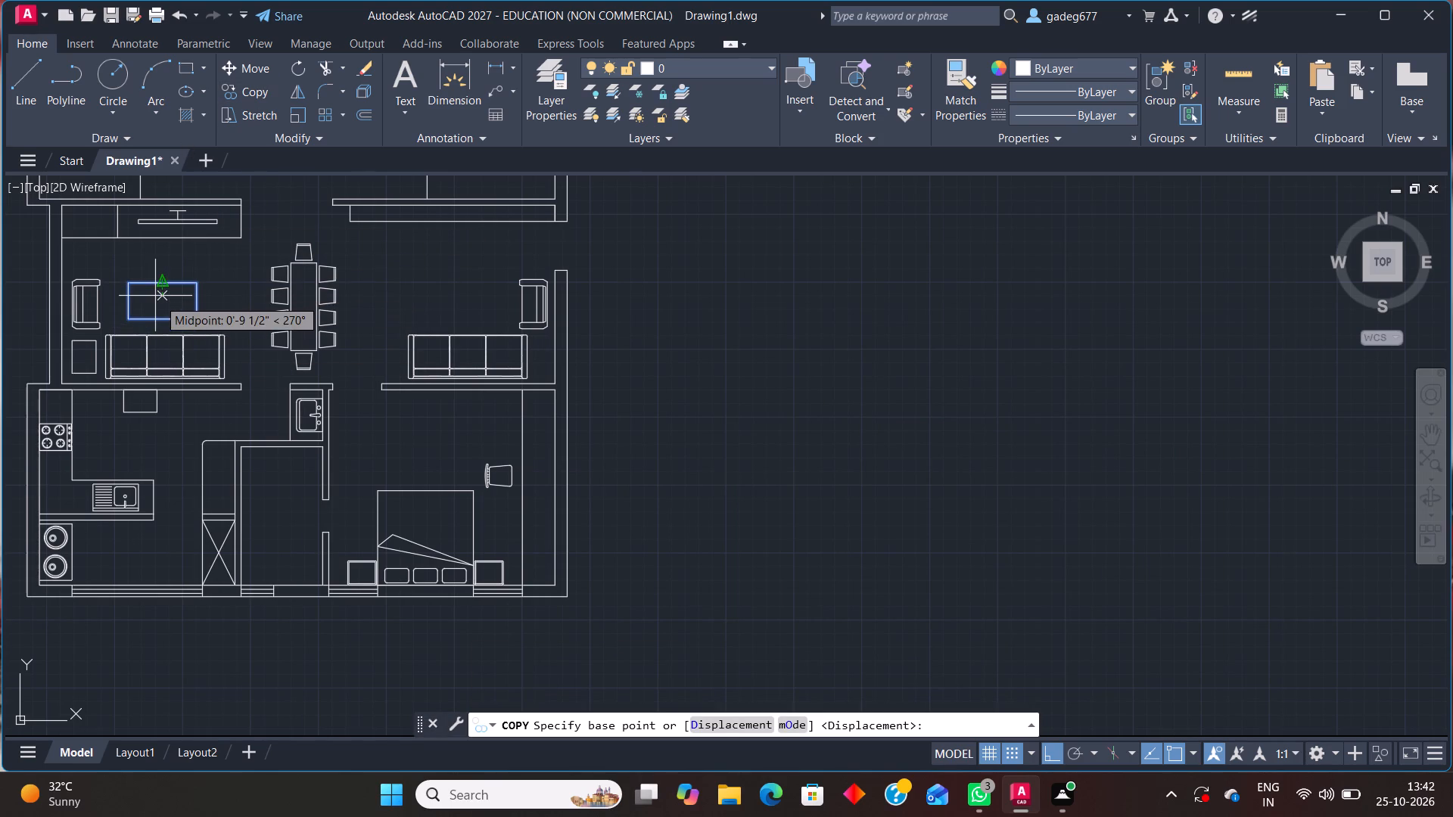
{"action": "left_click", "coordinate": [468, 284]}
{"action": "key", "text": "Escape"}
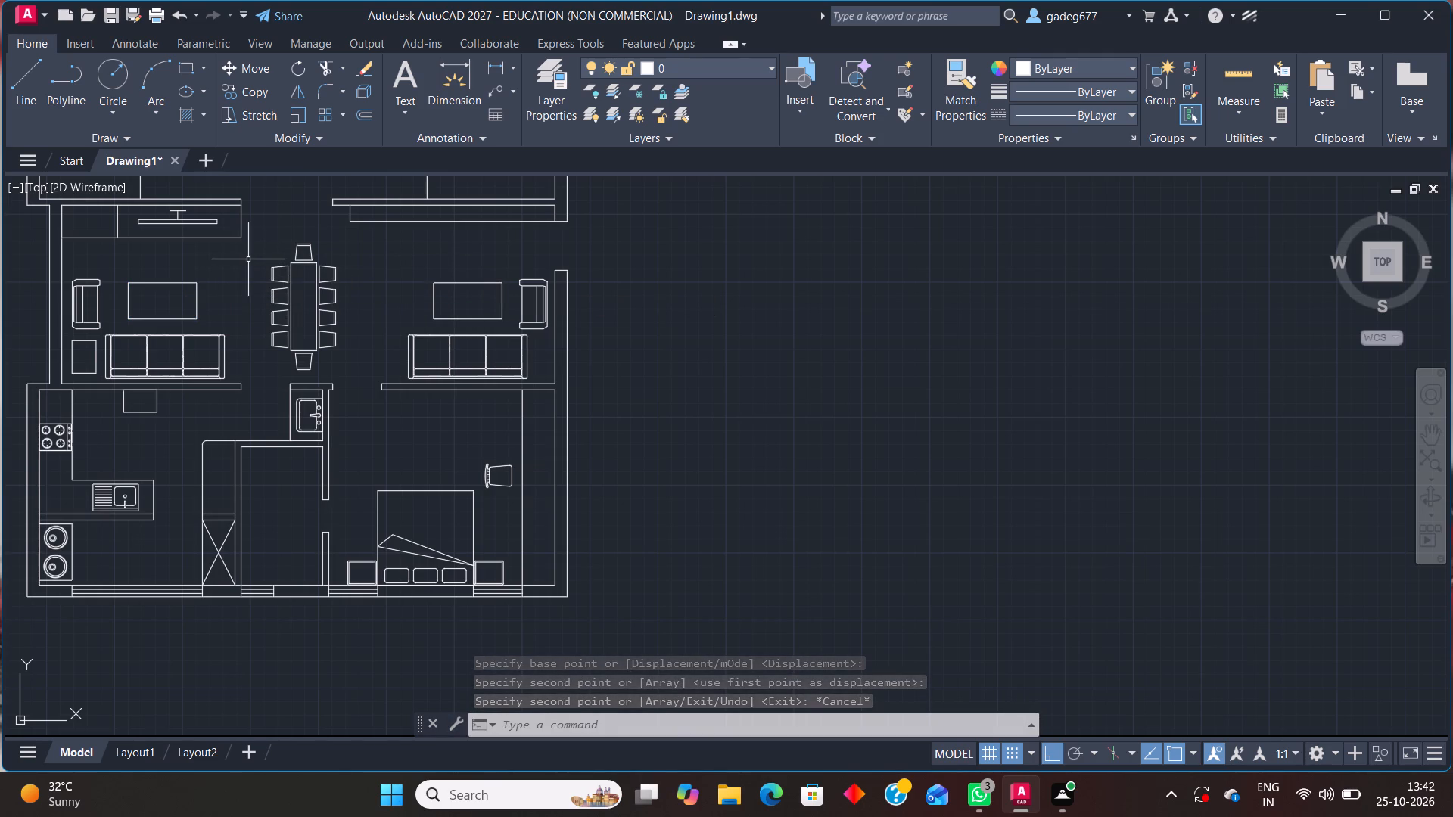
Insert the Door - Imperial block from the architectural tool palette in the empty space east of the floor plan.
{"action": "scroll", "coordinate": [249, 265], "scroll_direction": "down", "scroll_amount": 1}
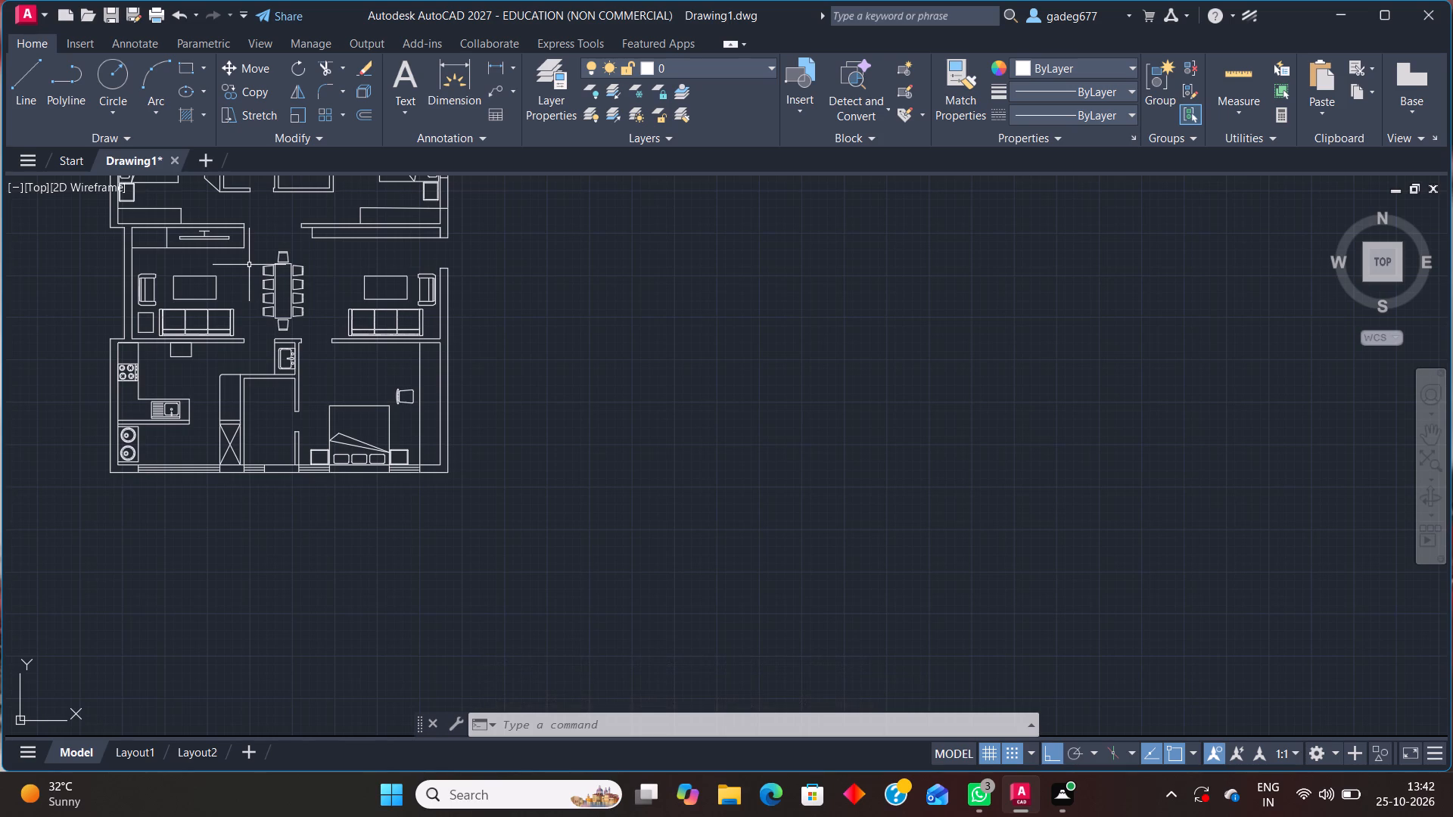
{"action": "scroll", "coordinate": [249, 269], "scroll_direction": "down", "scroll_amount": 1}
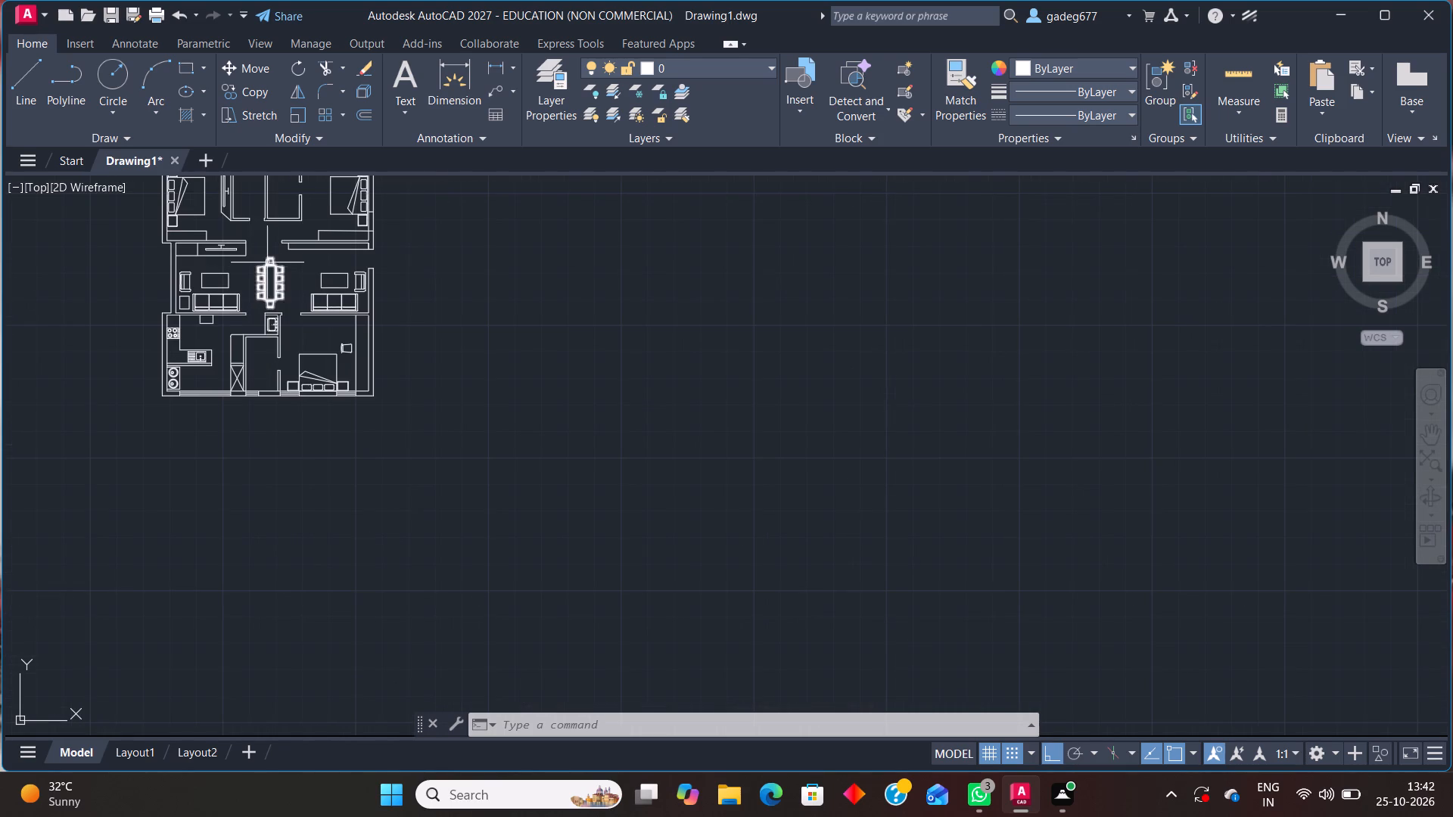
{"action": "middle_click_drag", "start_coordinate": [267, 262], "coordinate": [329, 377]}
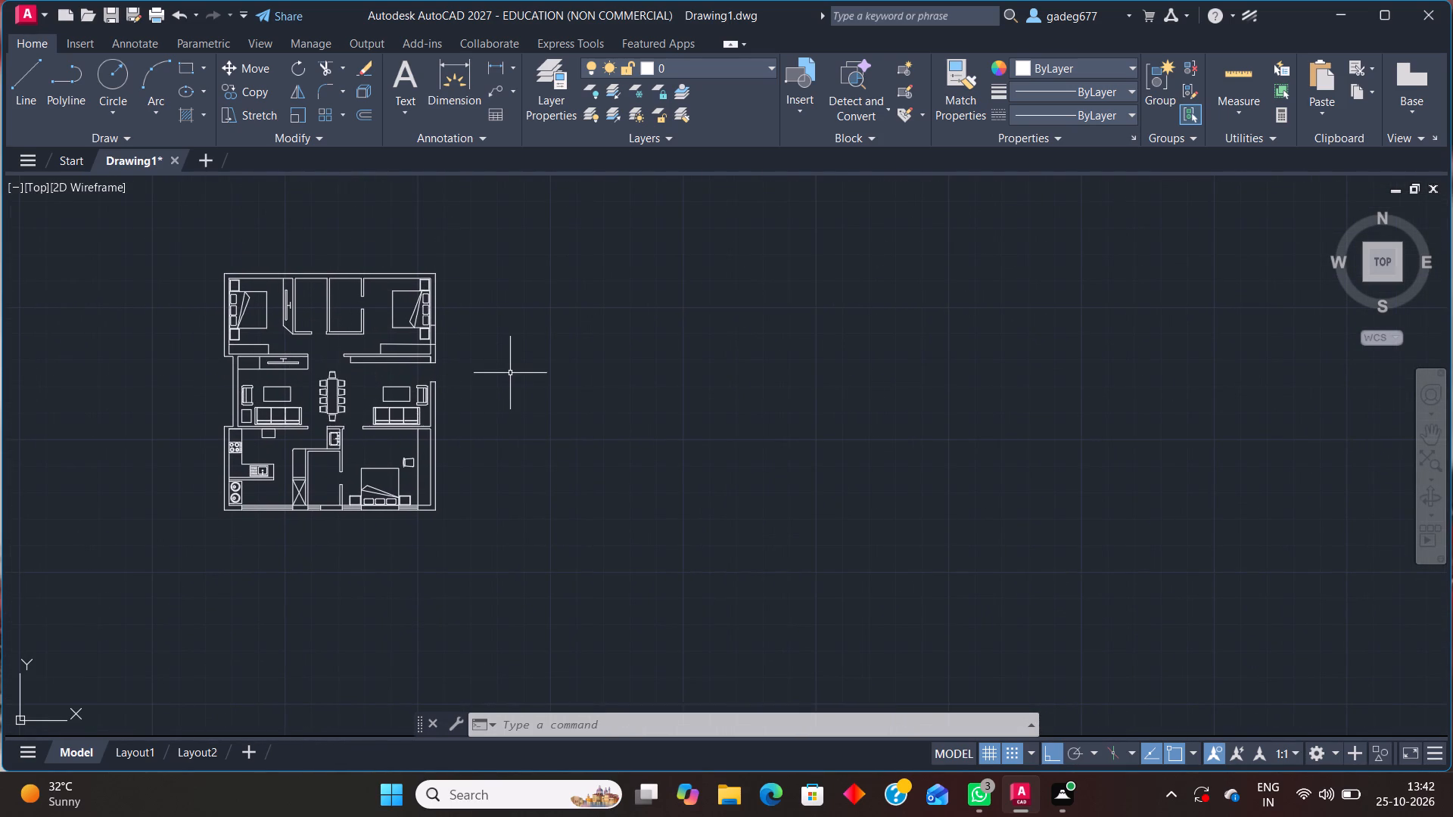
{"action": "key", "text": "ctrl+3"}
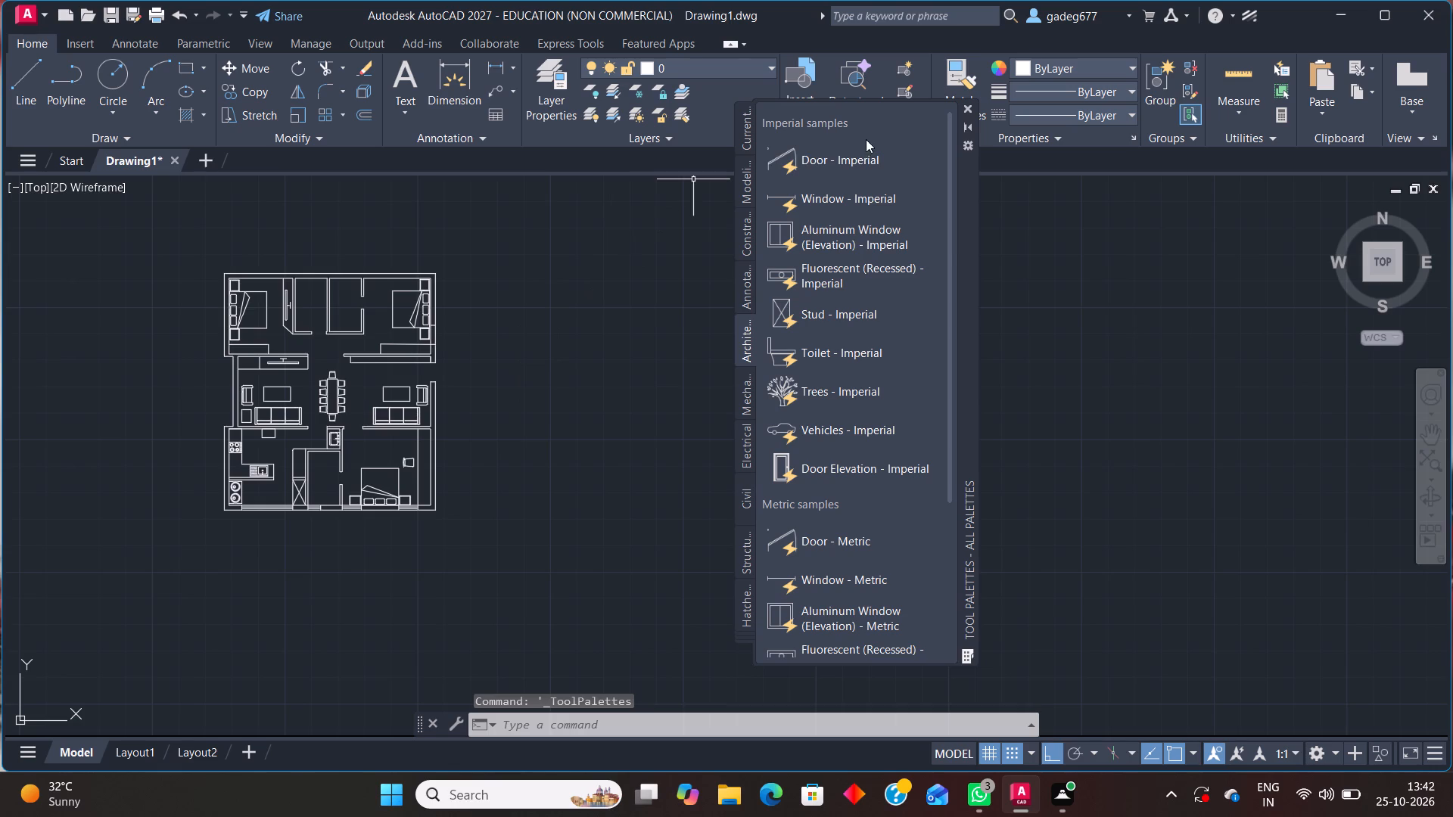
{"action": "left_click", "coordinate": [853, 170]}
{"action": "left_click", "coordinate": [815, 163]}
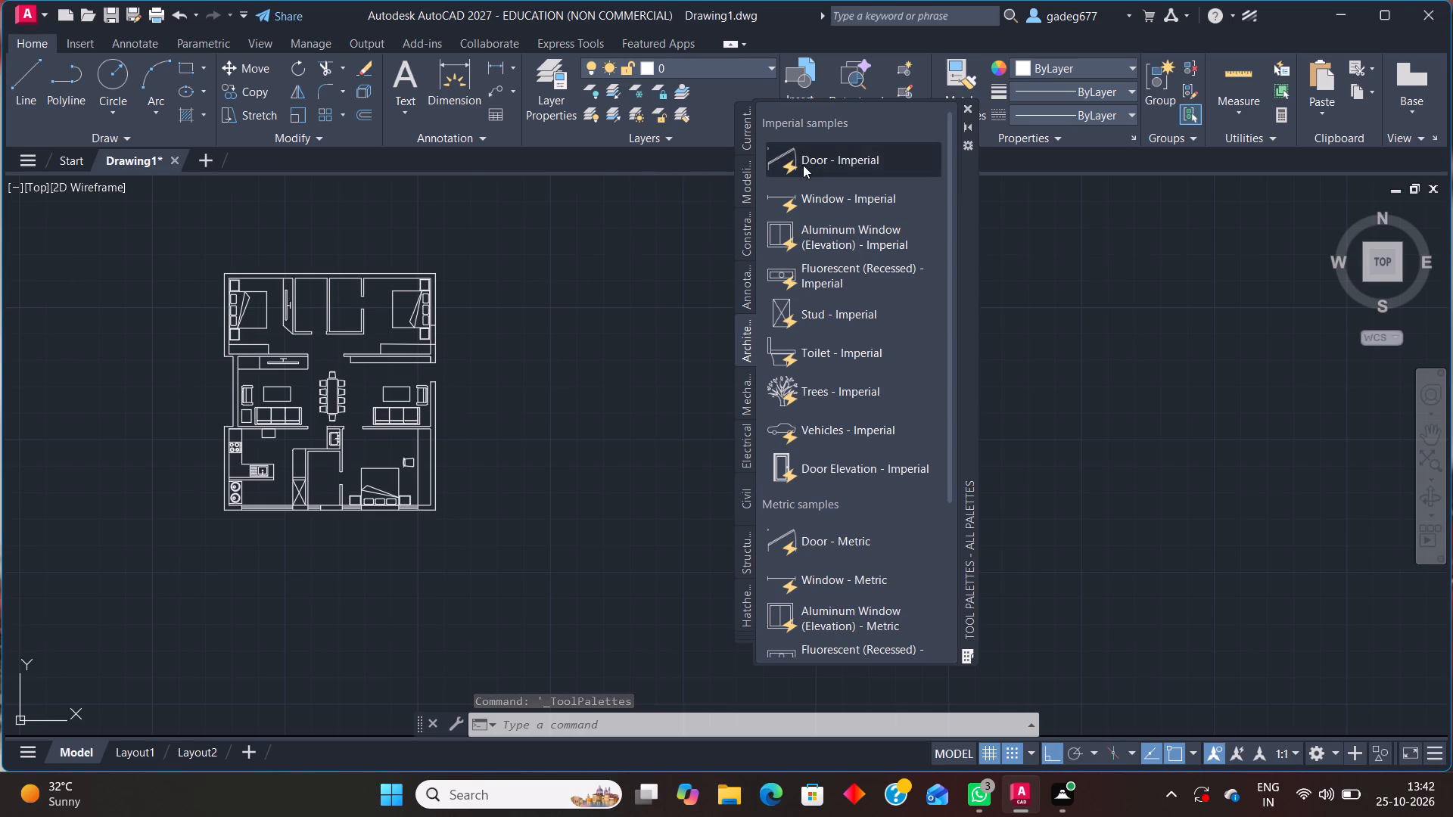
{"action": "left_click", "coordinate": [493, 347]}
Place the Door - Imperial block in the empty space east of the floor plan and set its opening to Open 90º.
{"action": "left_click", "coordinate": [504, 340]}
{"action": "scroll", "coordinate": [491, 347], "scroll_direction": "up", "scroll_amount": 2}
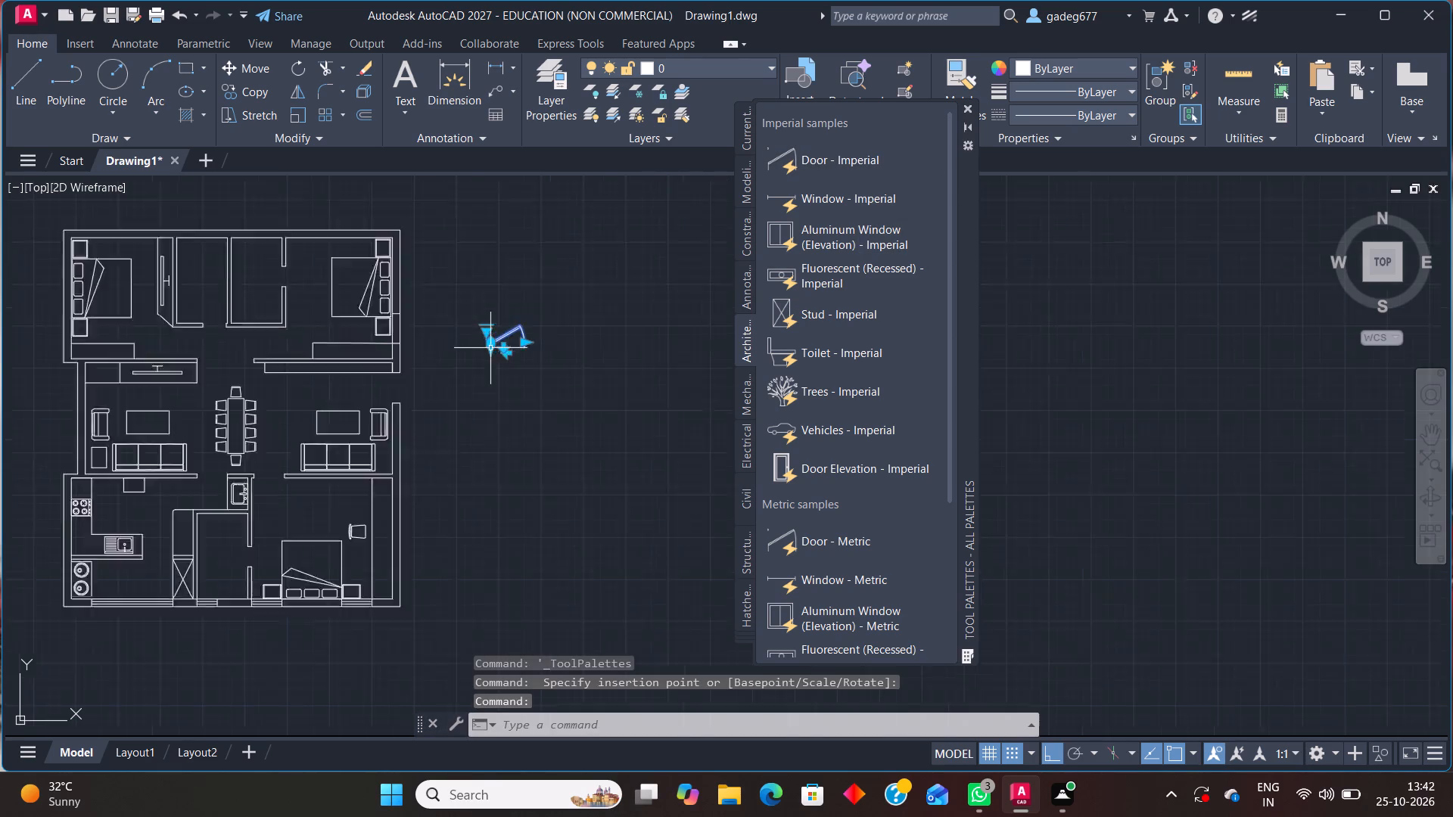
{"action": "scroll", "coordinate": [491, 347], "scroll_direction": "up", "scroll_amount": 1}
{"action": "left_click", "coordinate": [473, 310]}
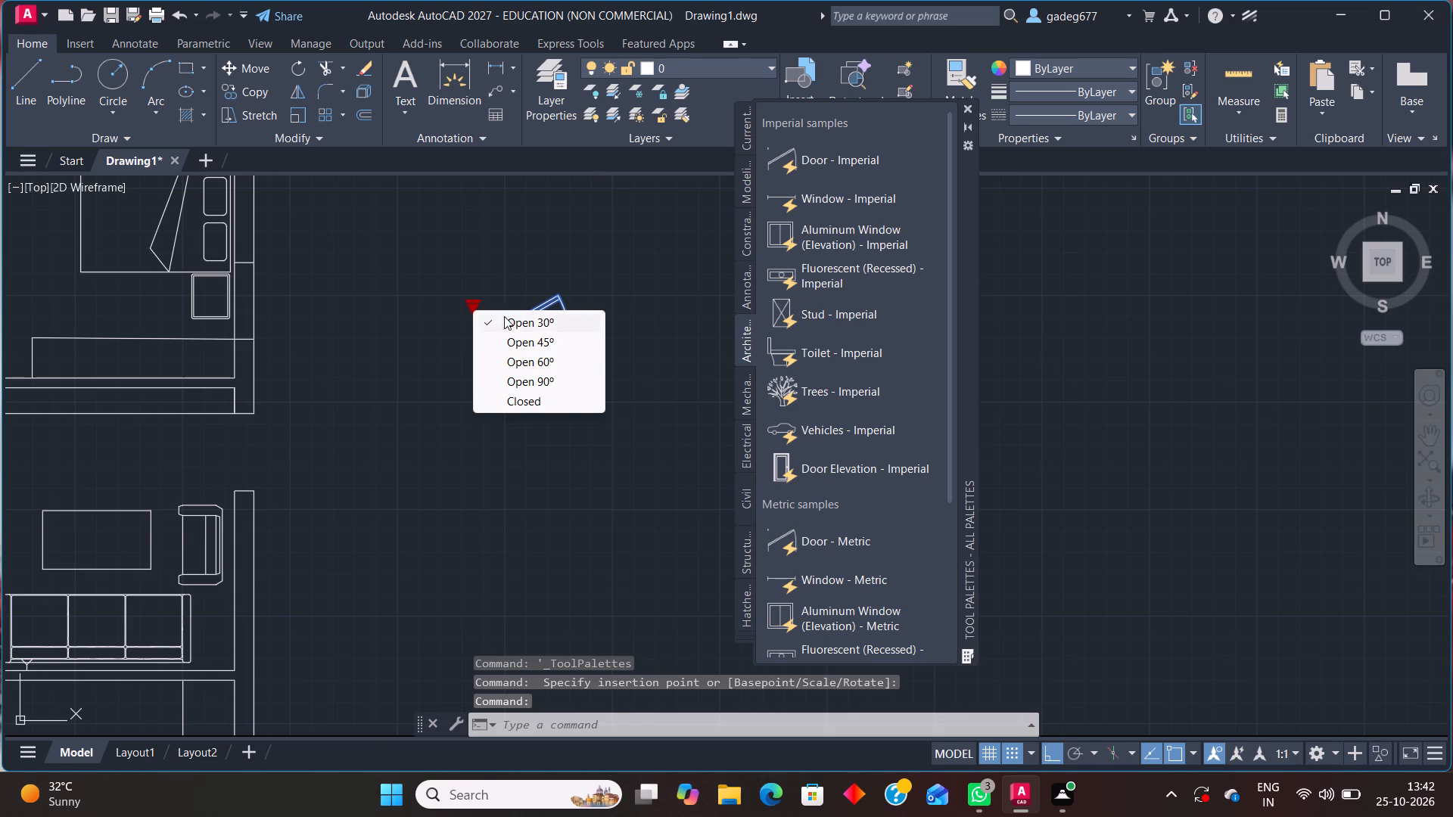
{"action": "left_click", "coordinate": [537, 384]}
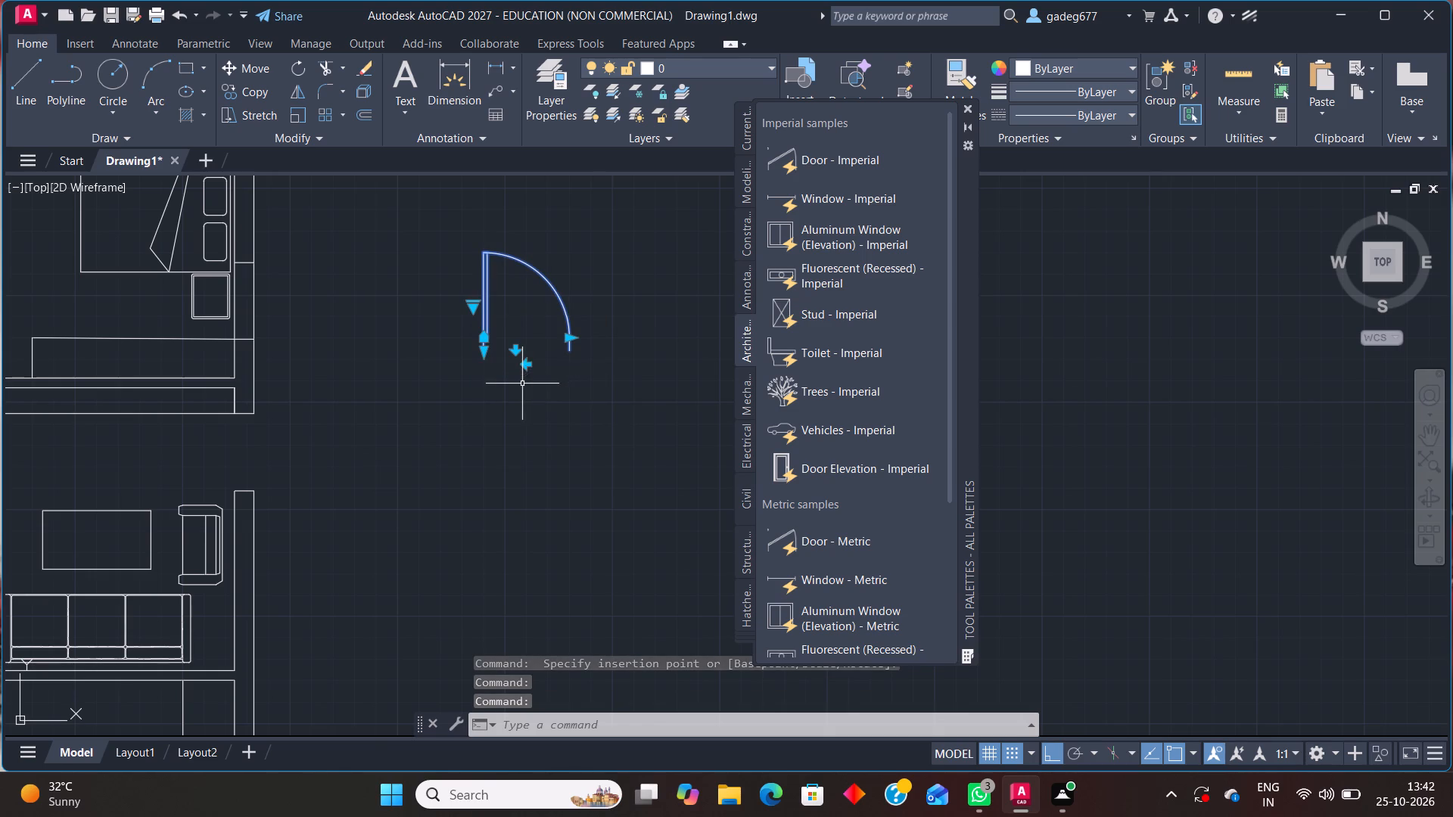
Move the door block a short distance west, closer to the floor plan.
{"action": "scroll", "coordinate": [520, 386], "scroll_direction": "down", "scroll_amount": 1}
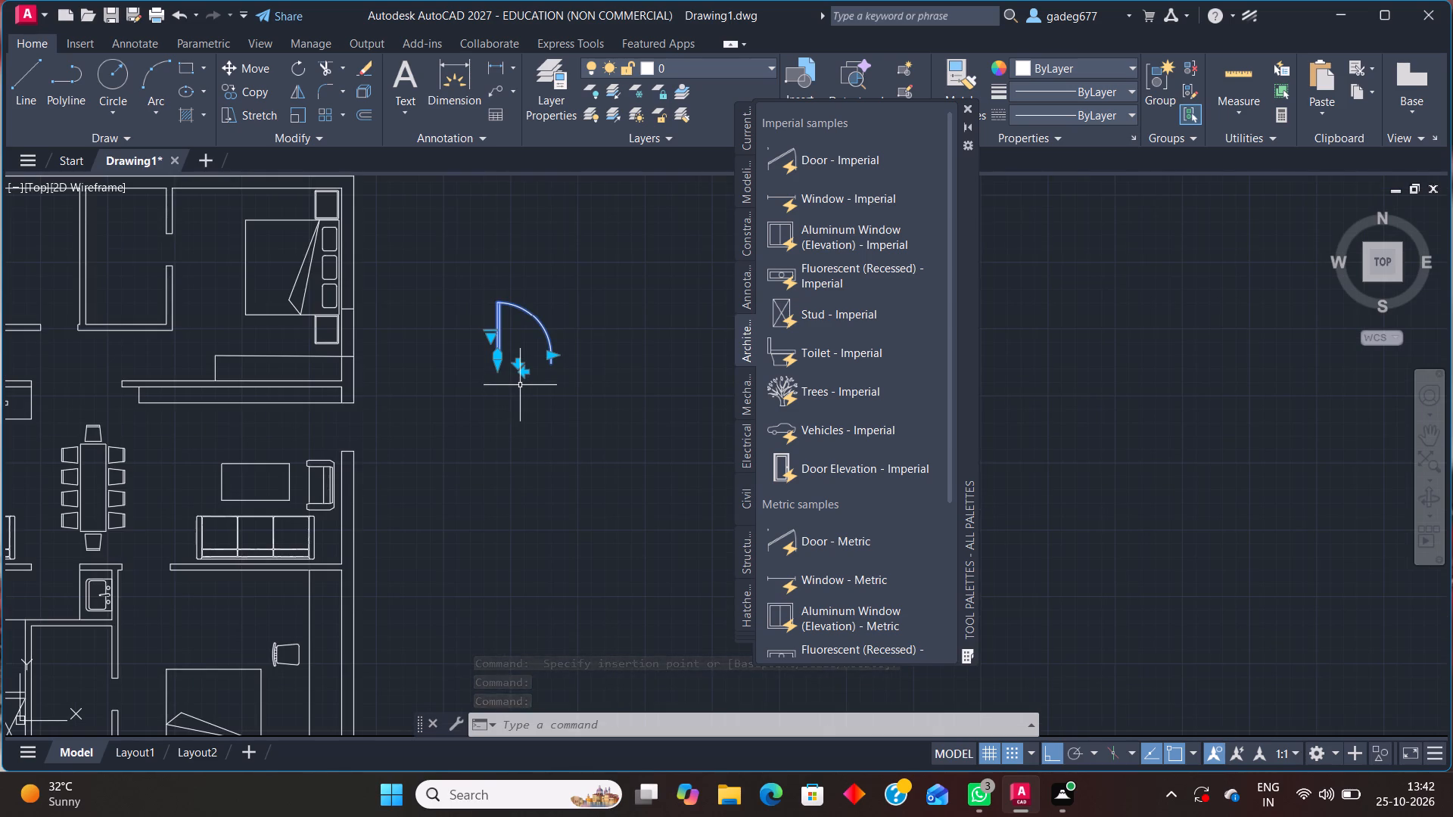
{"action": "scroll", "coordinate": [520, 388], "scroll_direction": "down", "scroll_amount": 1}
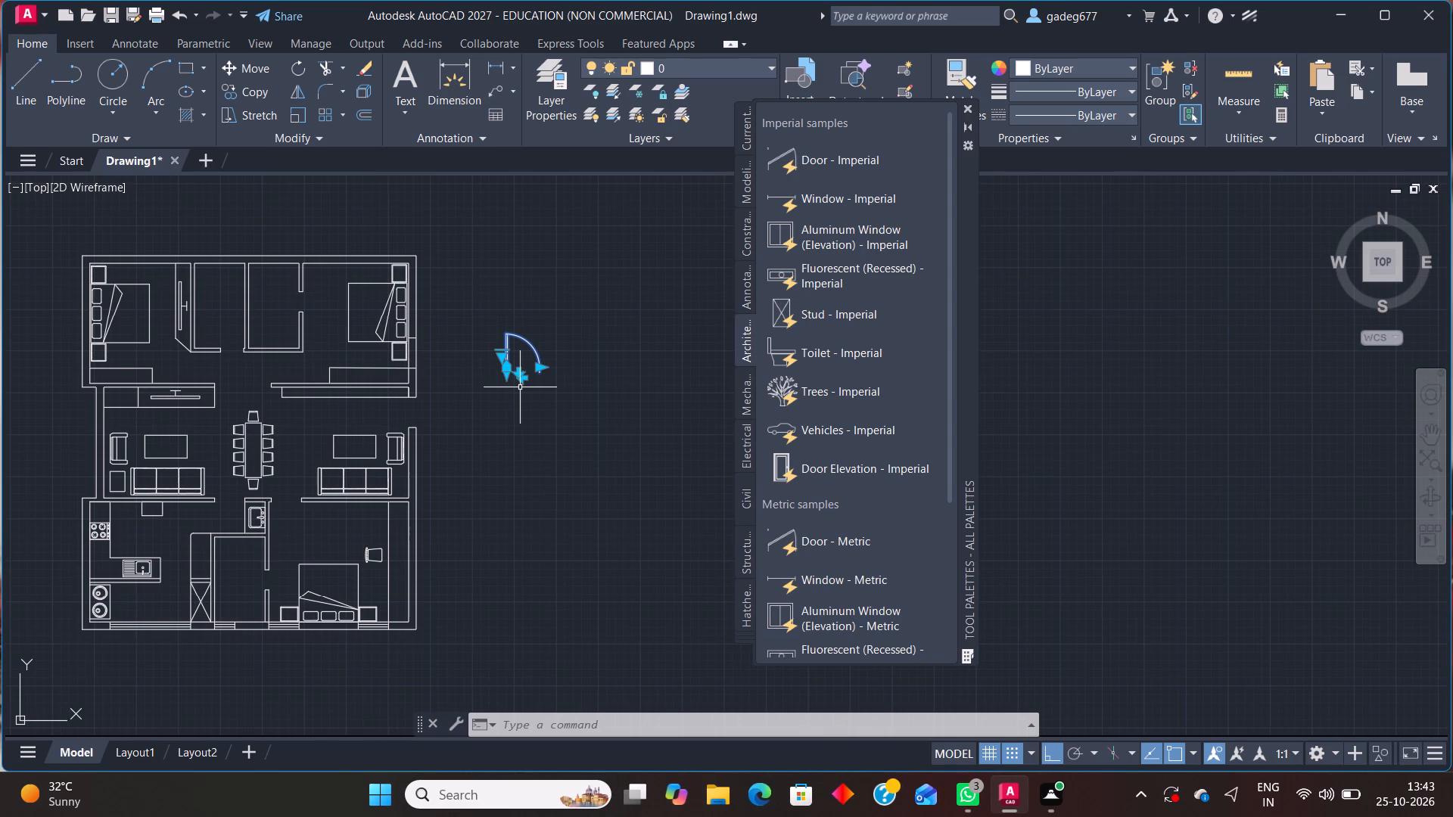
{"action": "left_click", "coordinate": [242, 70]}
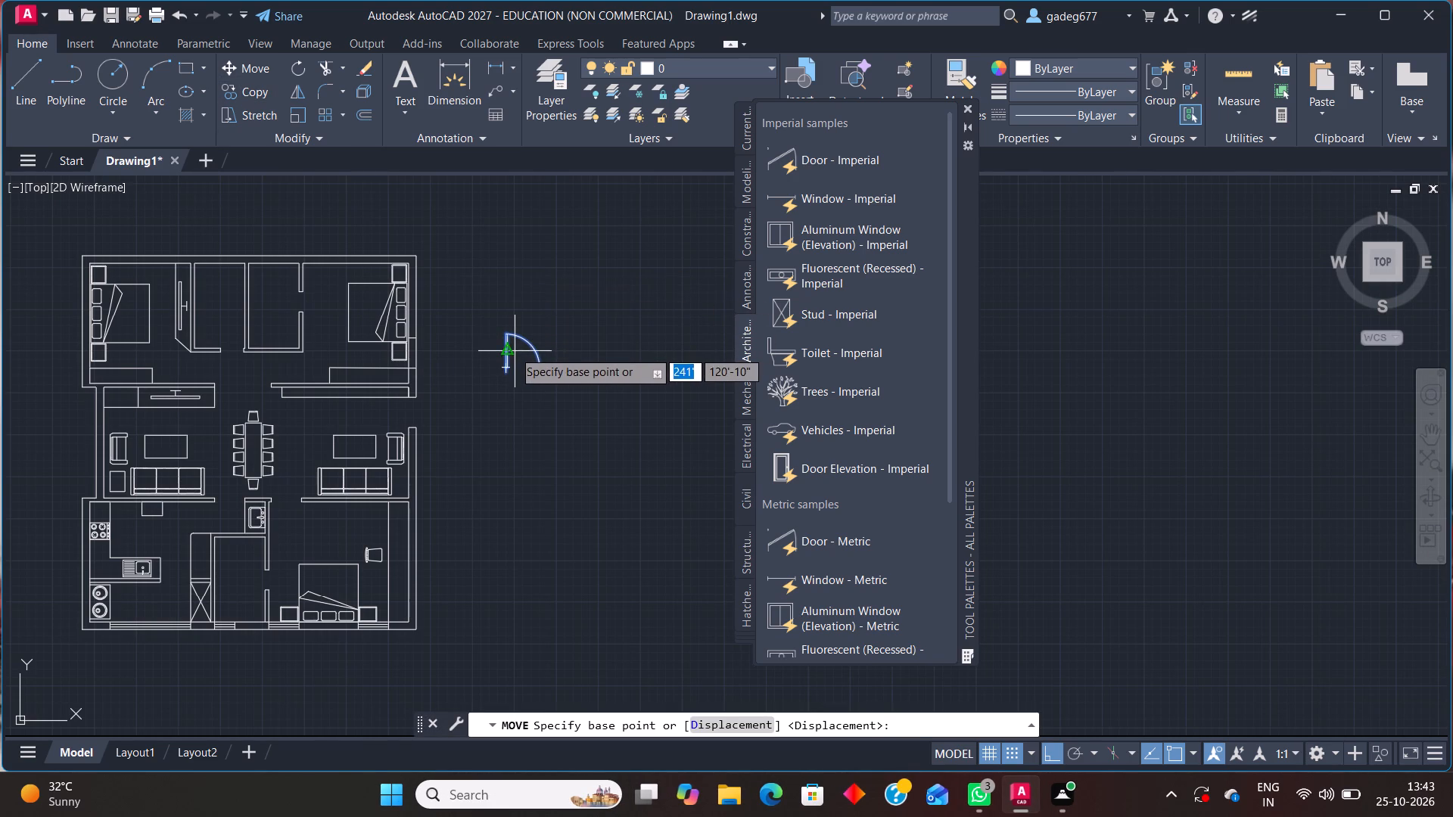
{"action": "left_click", "coordinate": [513, 350]}
{"action": "left_click", "coordinate": [490, 349]}
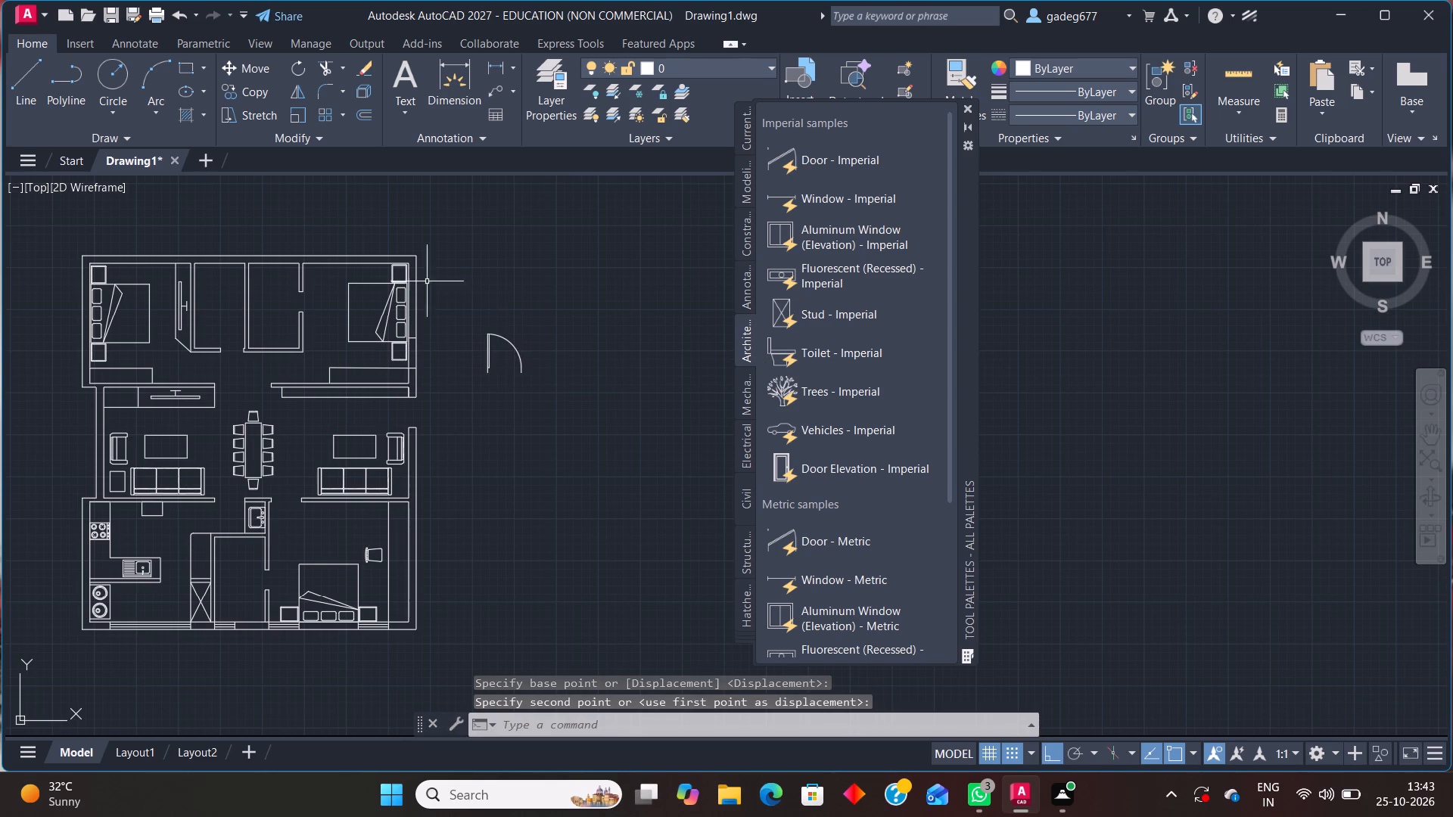
Copy the door block with Ortho off to the east entrance, the southeast bedroom and the small room west of that bedroom.
{"action": "left_click", "coordinate": [459, 303]}
{"action": "left_click", "coordinate": [577, 442]}
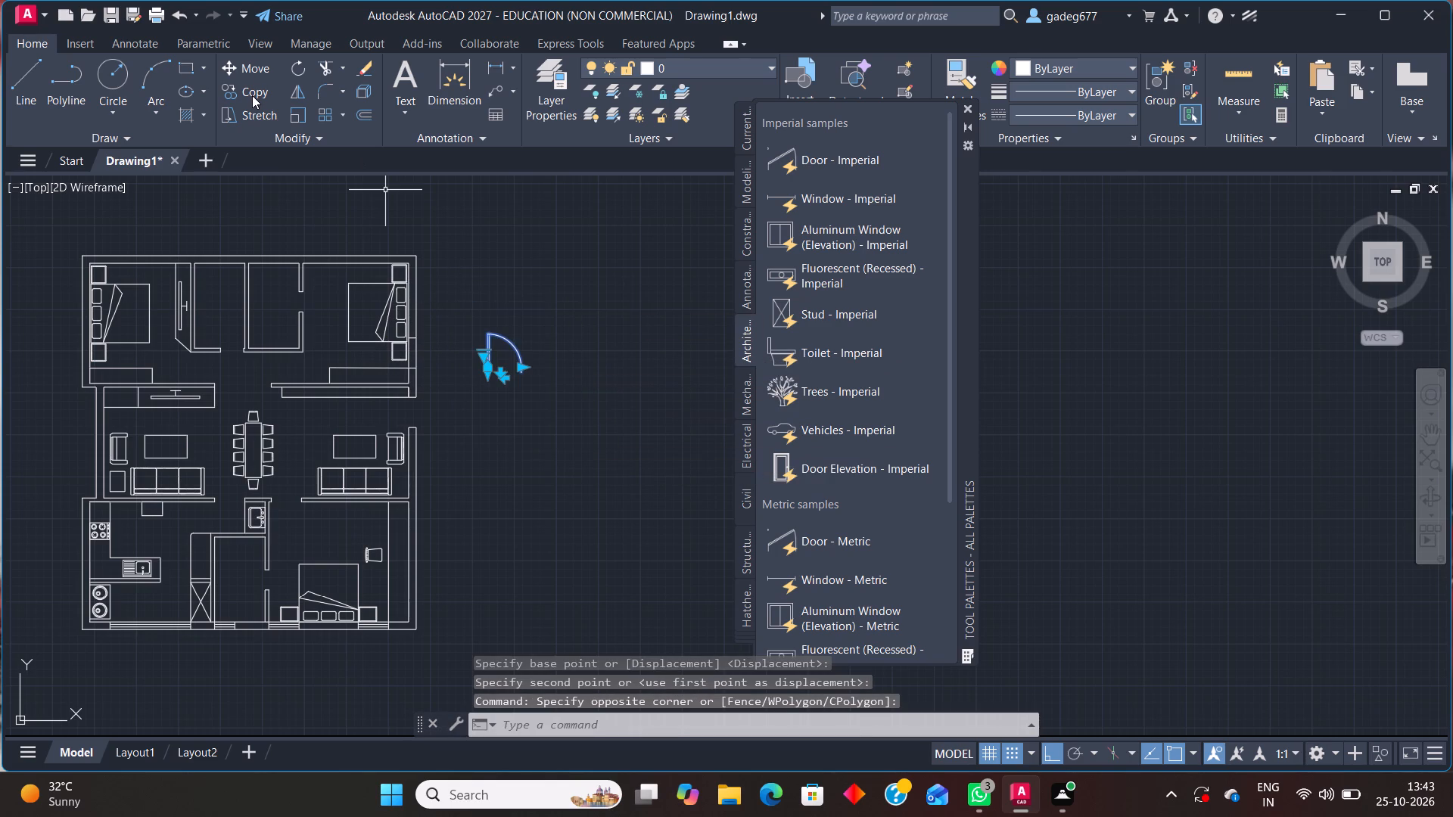
{"action": "left_click", "coordinate": [252, 95]}
{"action": "left_click", "coordinate": [509, 365]}
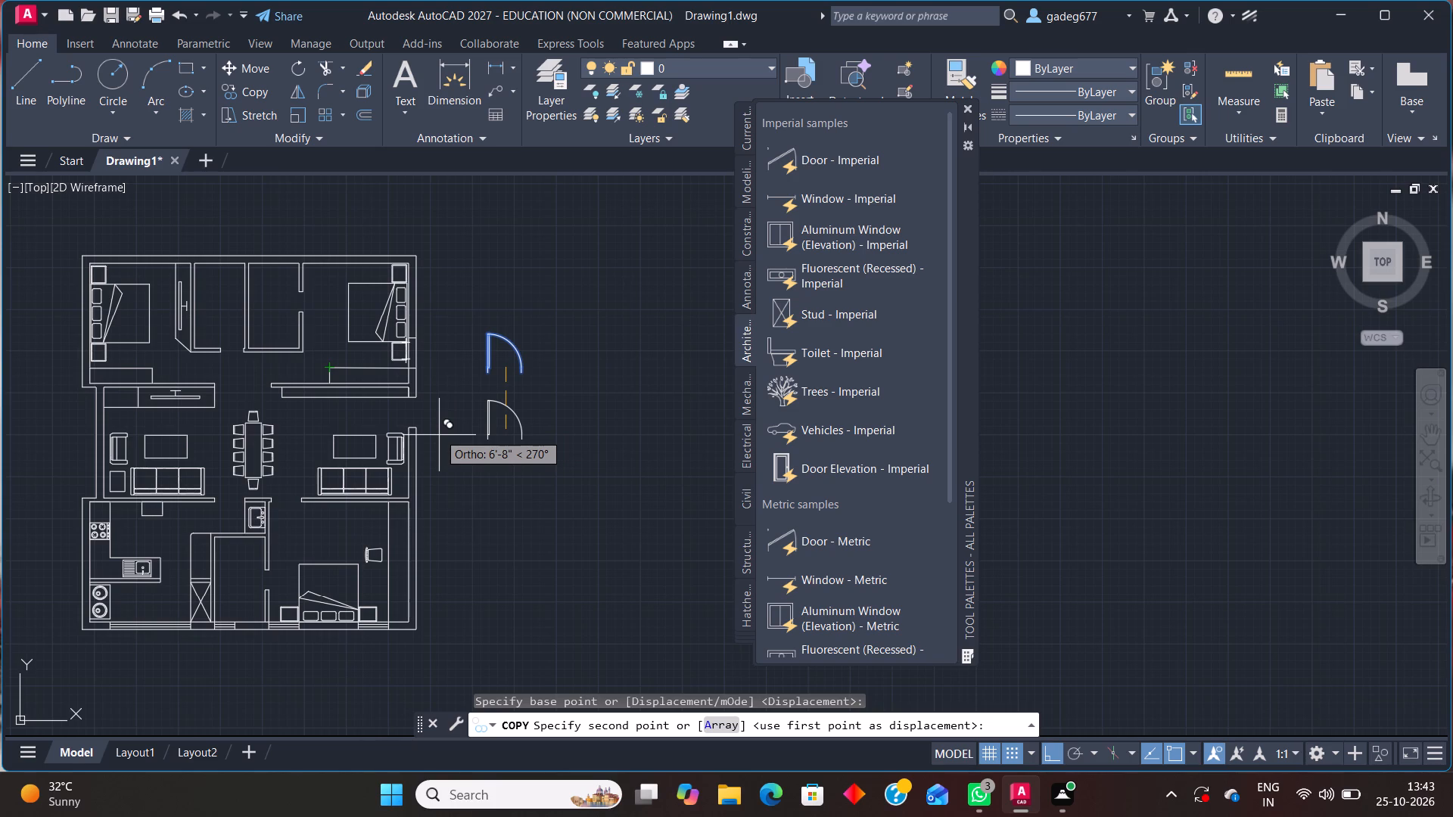
{"action": "key", "text": "F8"}
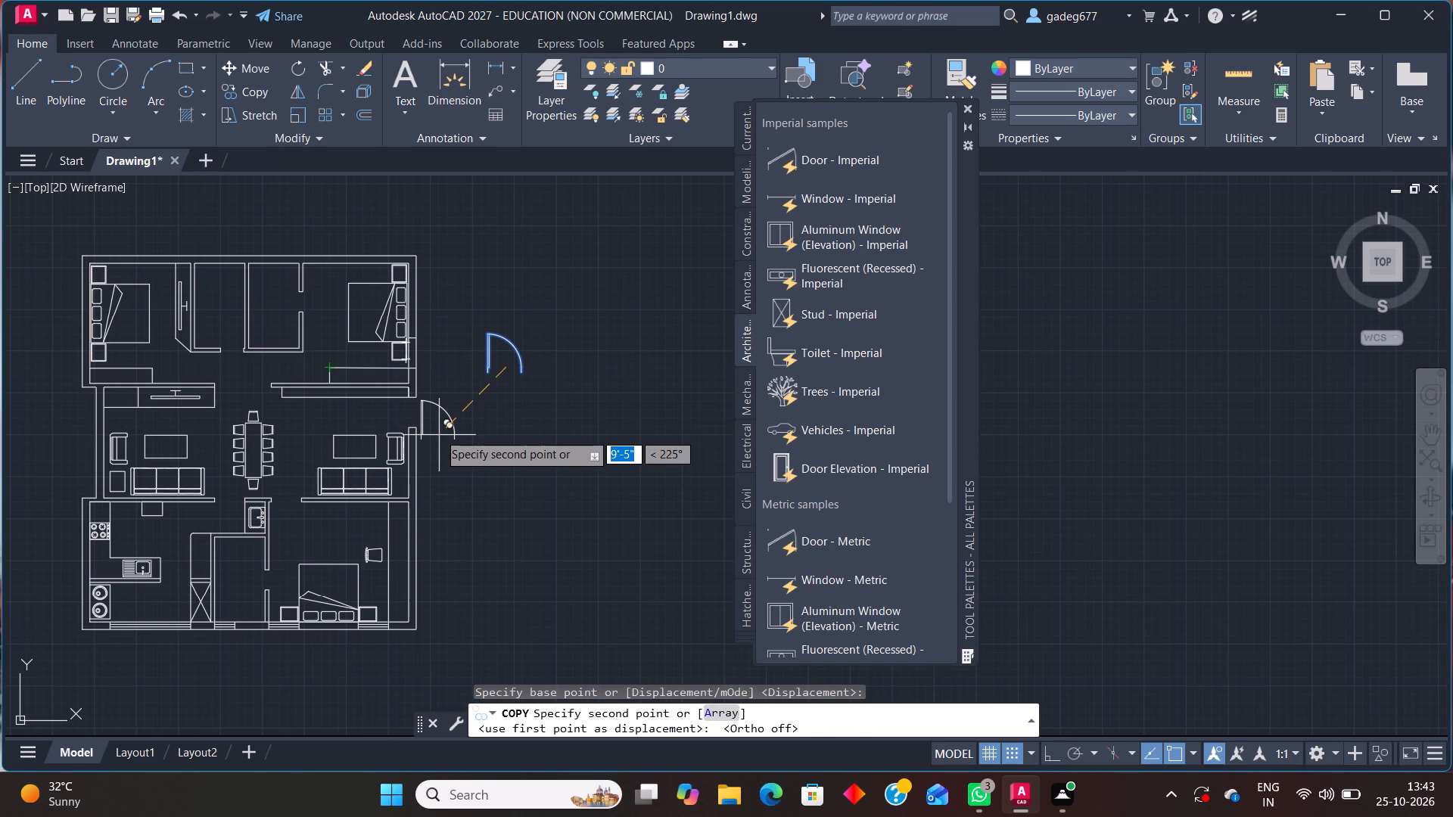
{"action": "left_click", "coordinate": [438, 433]}
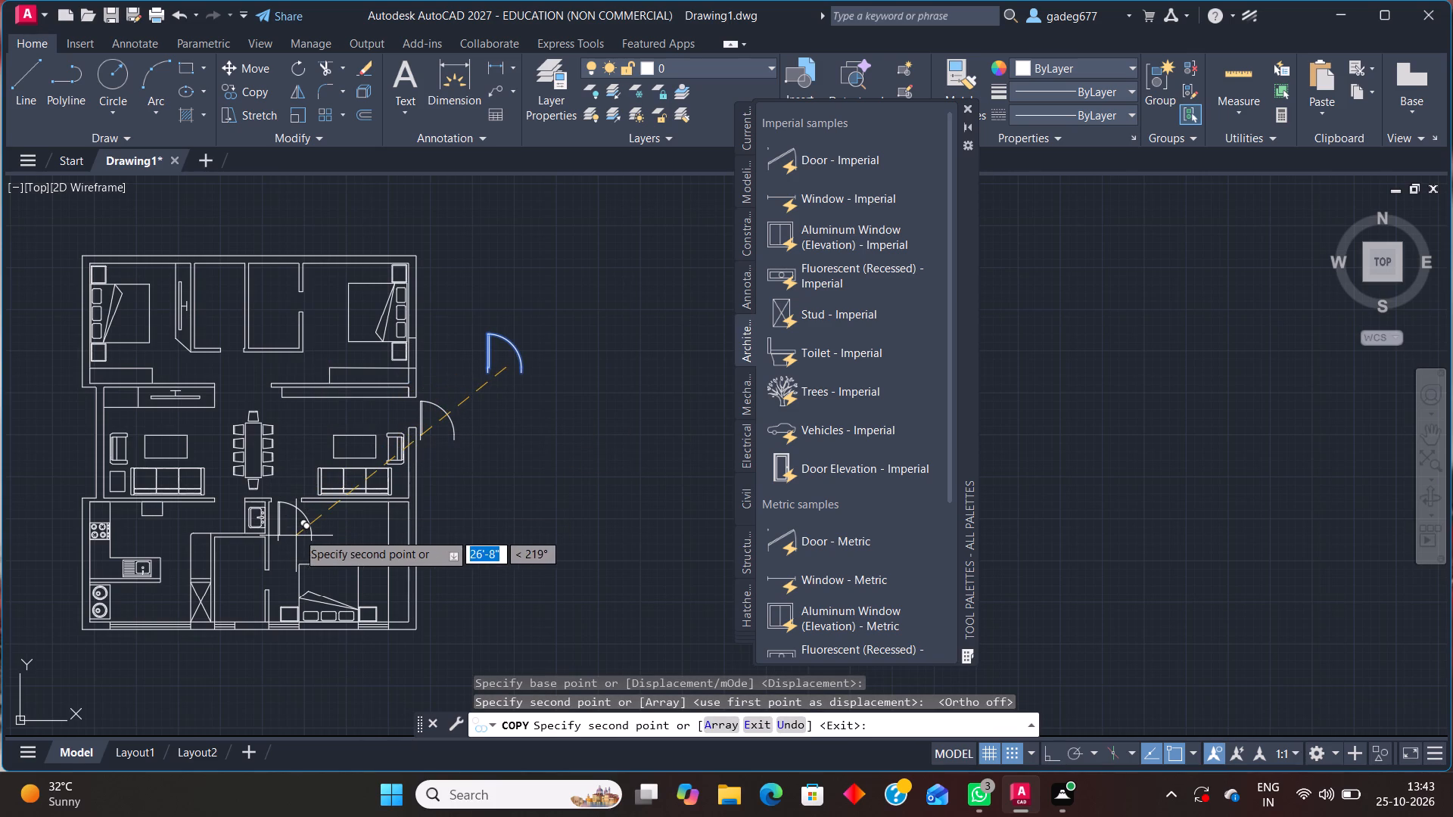
{"action": "left_click", "coordinate": [298, 533]}
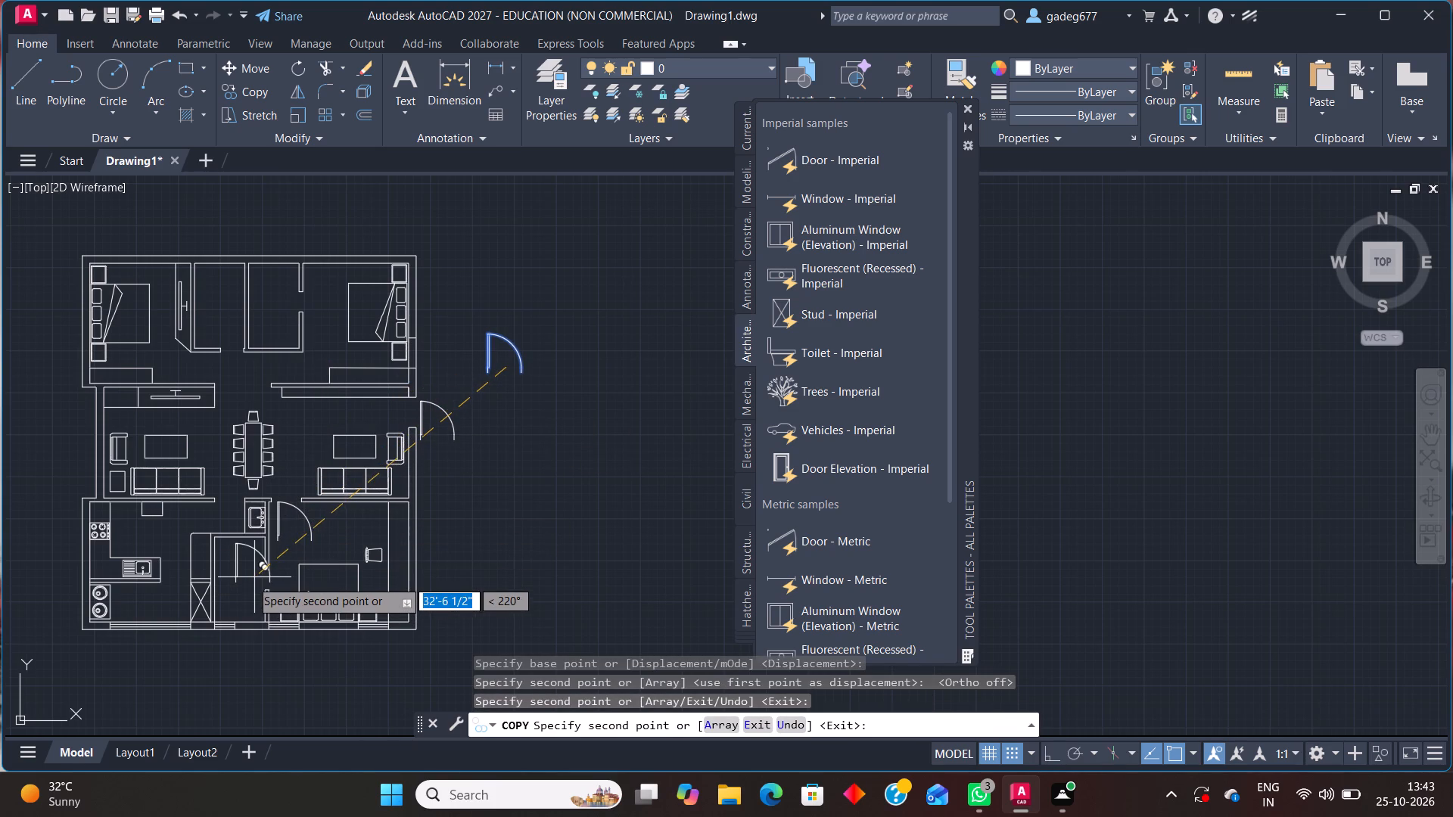
{"action": "left_click", "coordinate": [247, 579]}
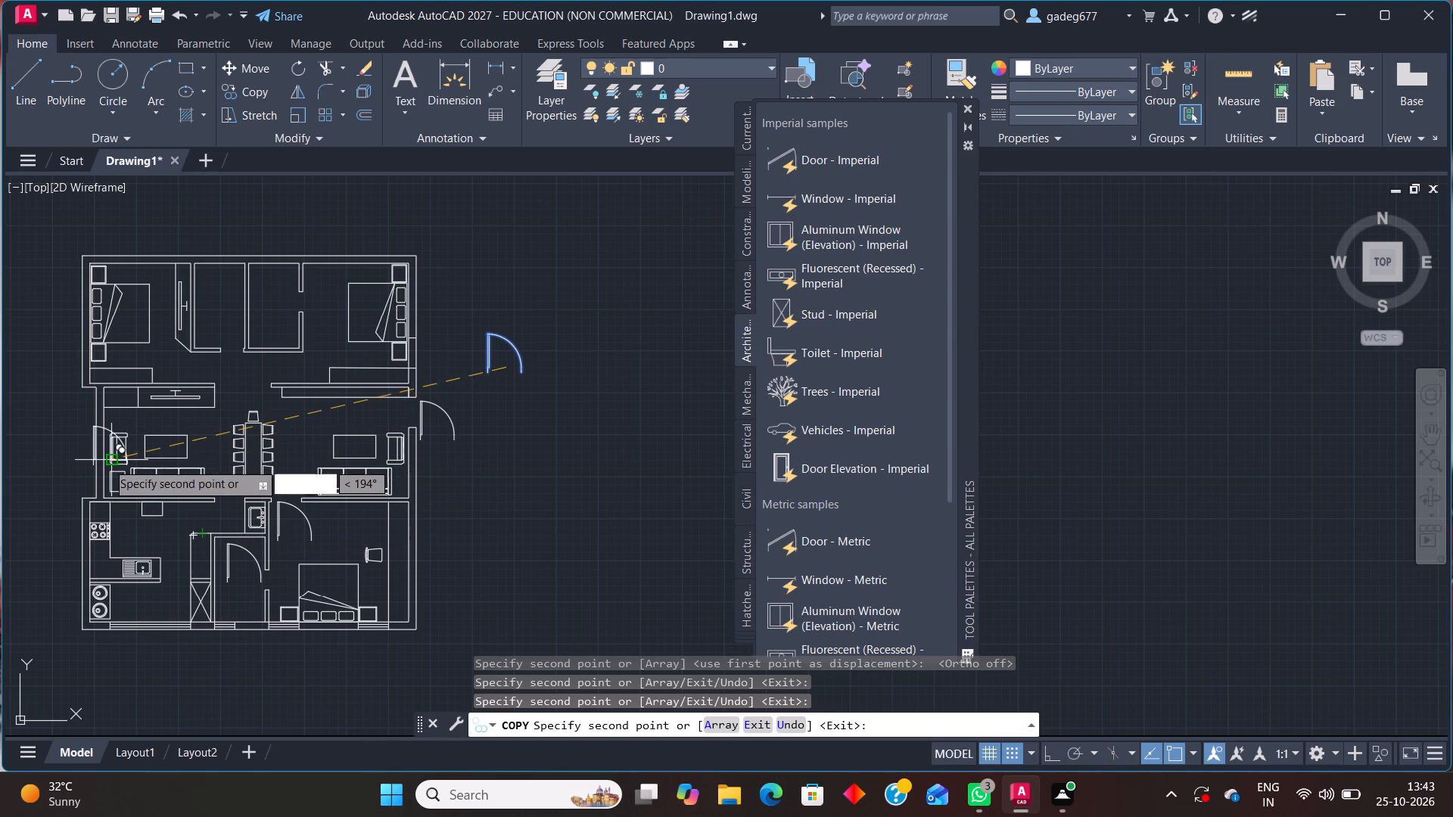
Place four more door copies: north of the dining table, beside the east sitting area, and in each of the two small north-central rooms.
{"action": "scroll", "coordinate": [253, 371], "scroll_direction": "up", "scroll_amount": 4}
{"action": "scroll", "coordinate": [201, 429], "scroll_direction": "down", "scroll_amount": 1}
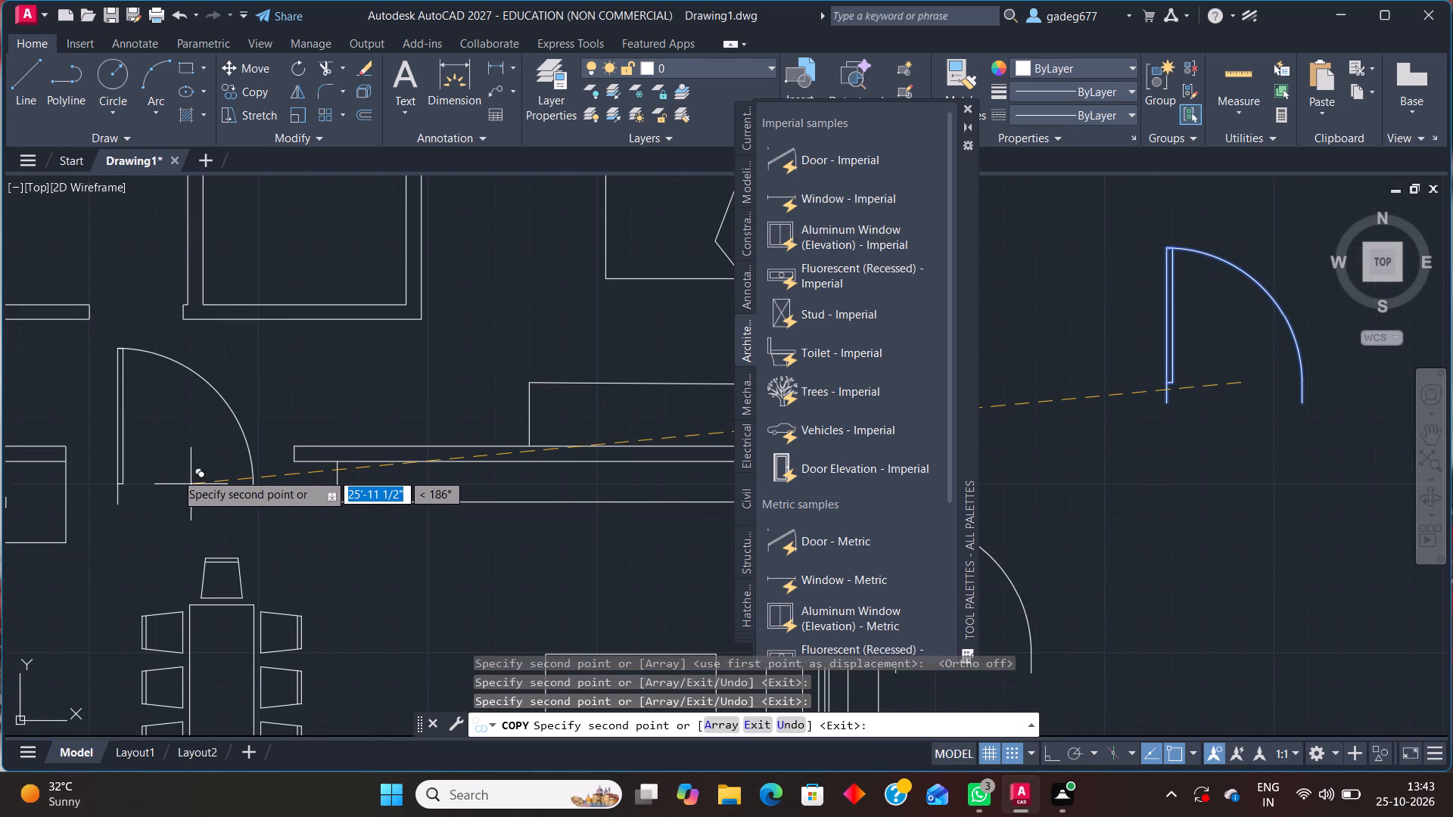
{"action": "left_click", "coordinate": [176, 473]}
{"action": "scroll", "coordinate": [171, 480], "scroll_direction": "down", "scroll_amount": 2}
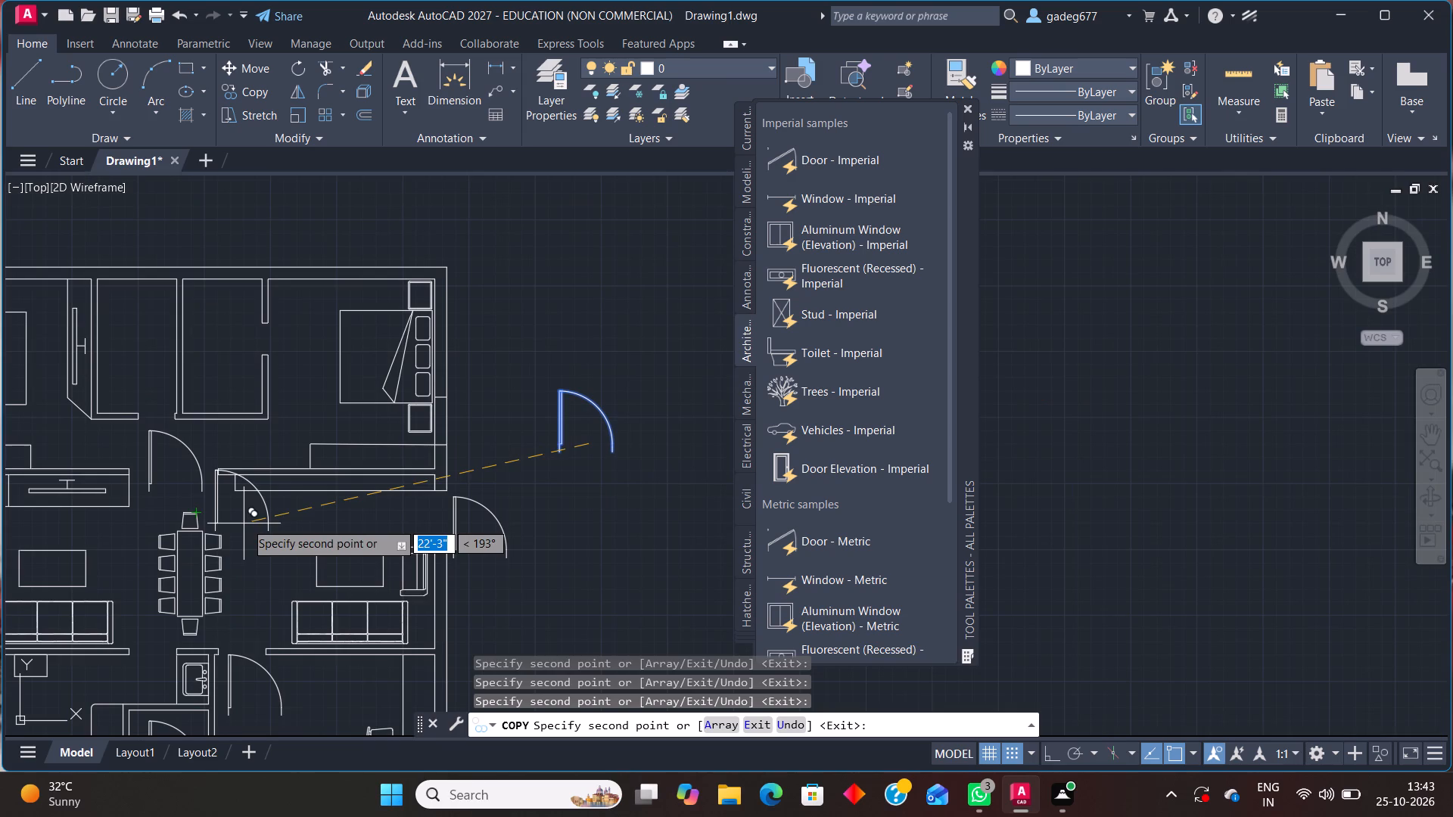
{"action": "middle_click_drag", "start_coordinate": [247, 522], "coordinate": [476, 402]}
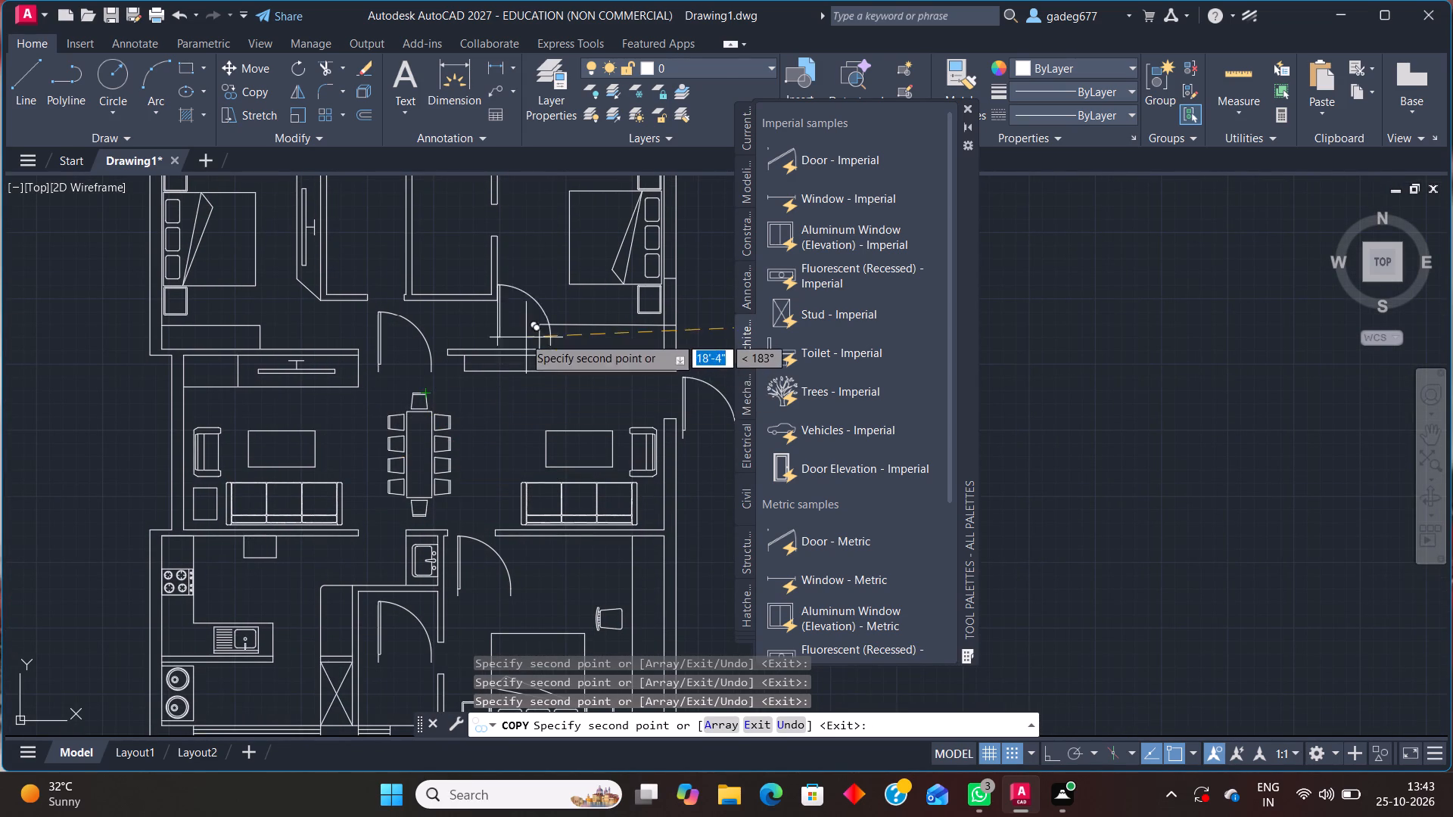
{"action": "left_click", "coordinate": [511, 430]}
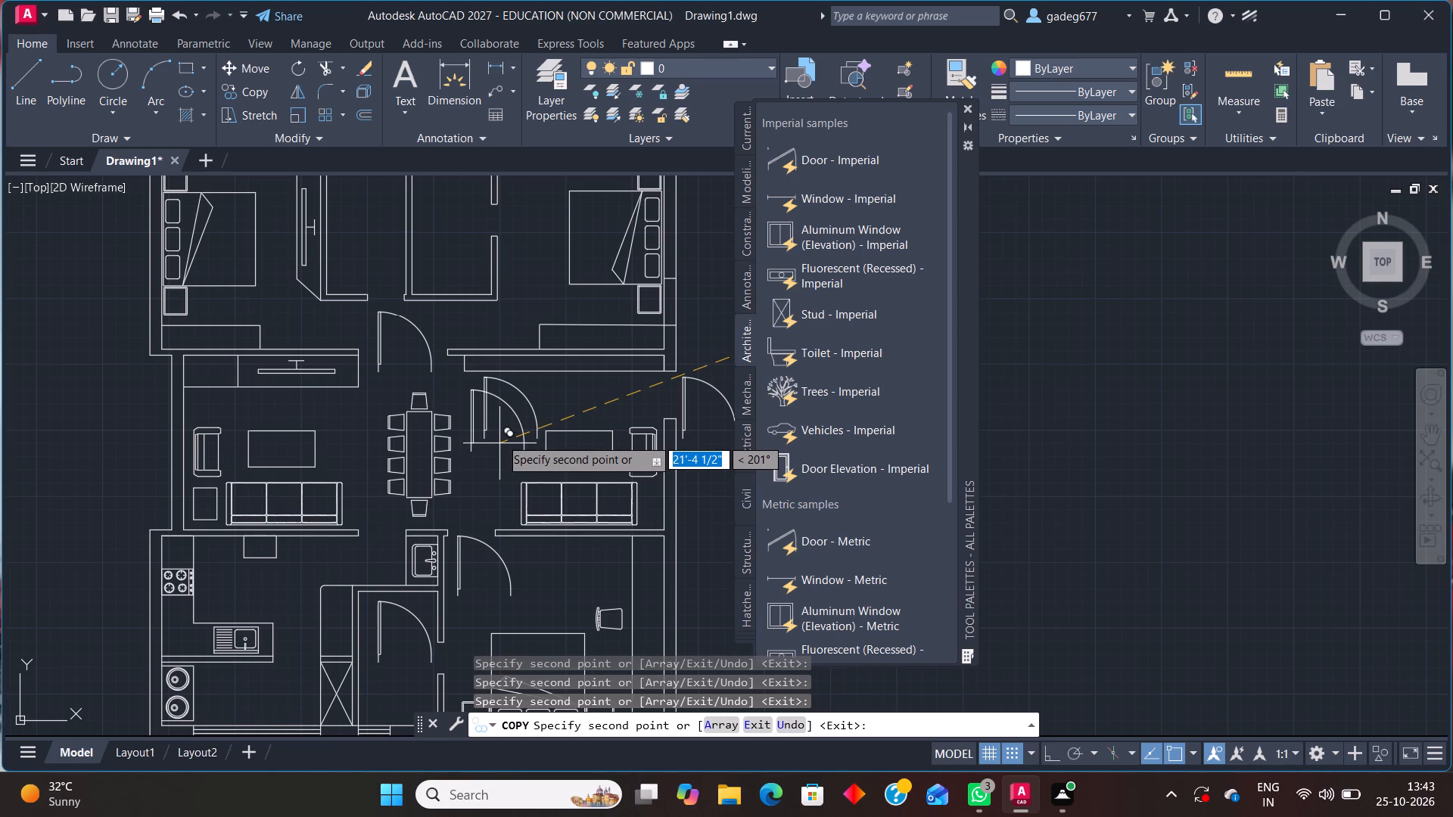
{"action": "left_click", "coordinate": [362, 266]}
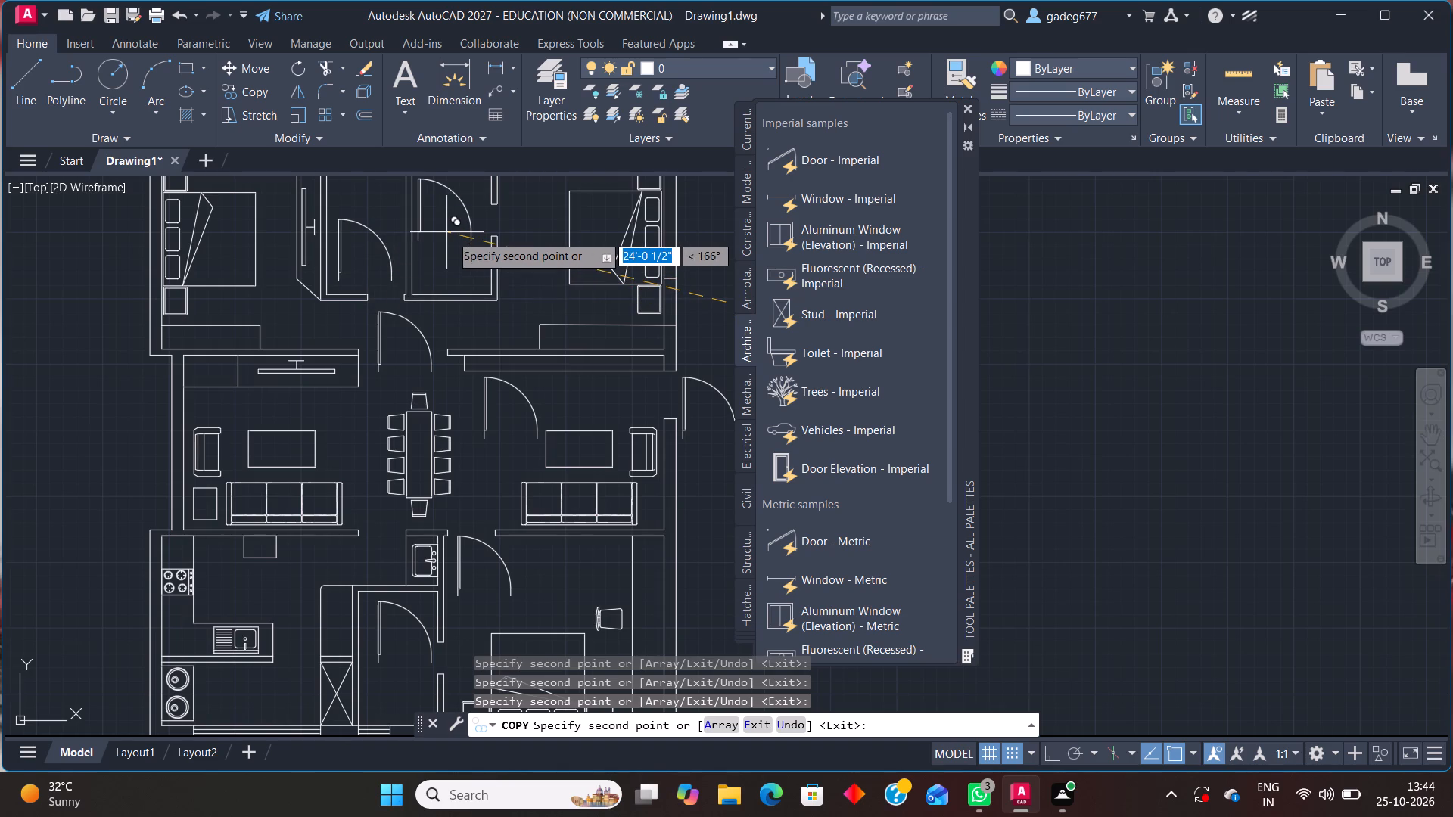
{"action": "left_click", "coordinate": [454, 233]}
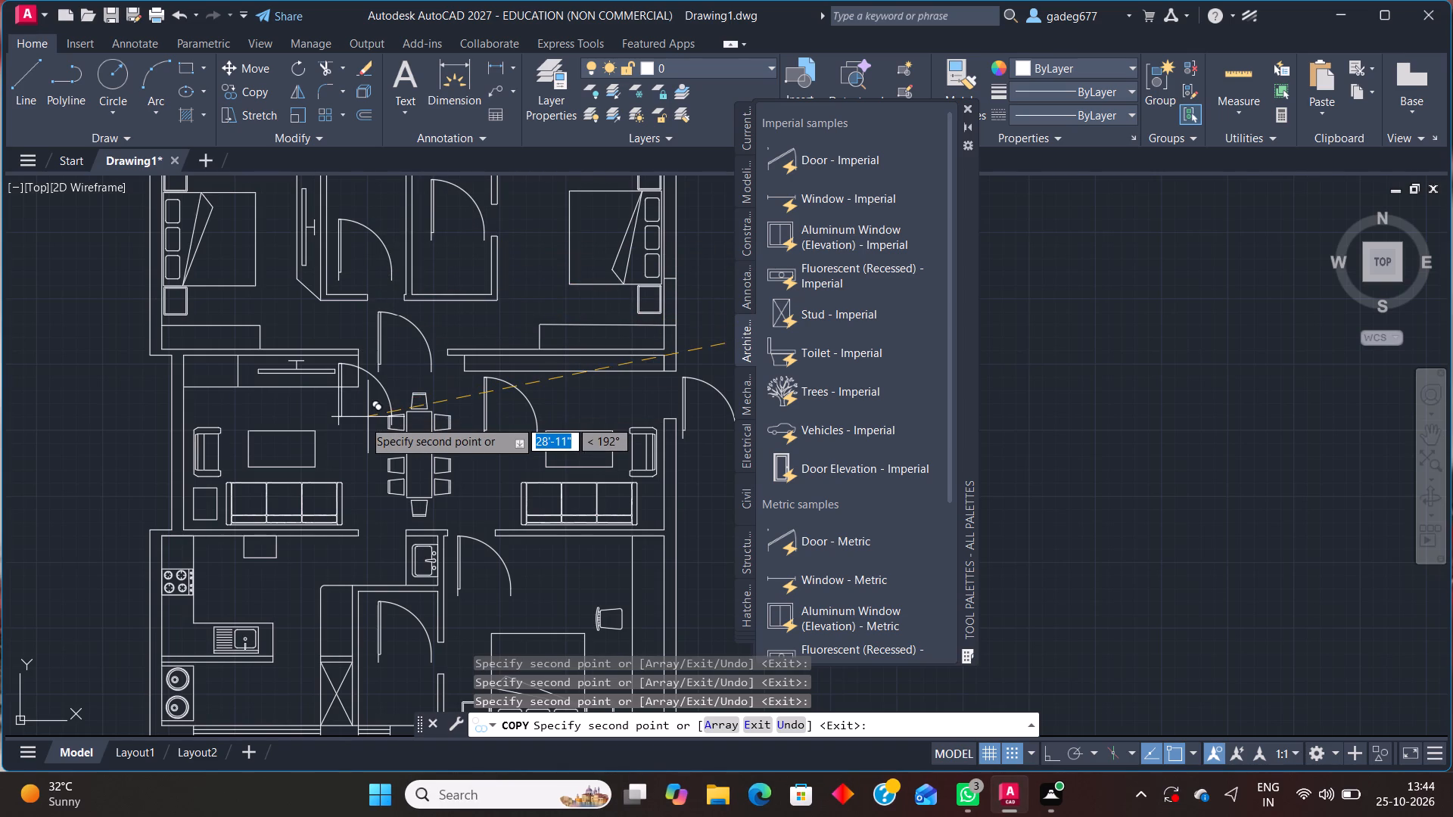
{"action": "key", "text": "Escape"}
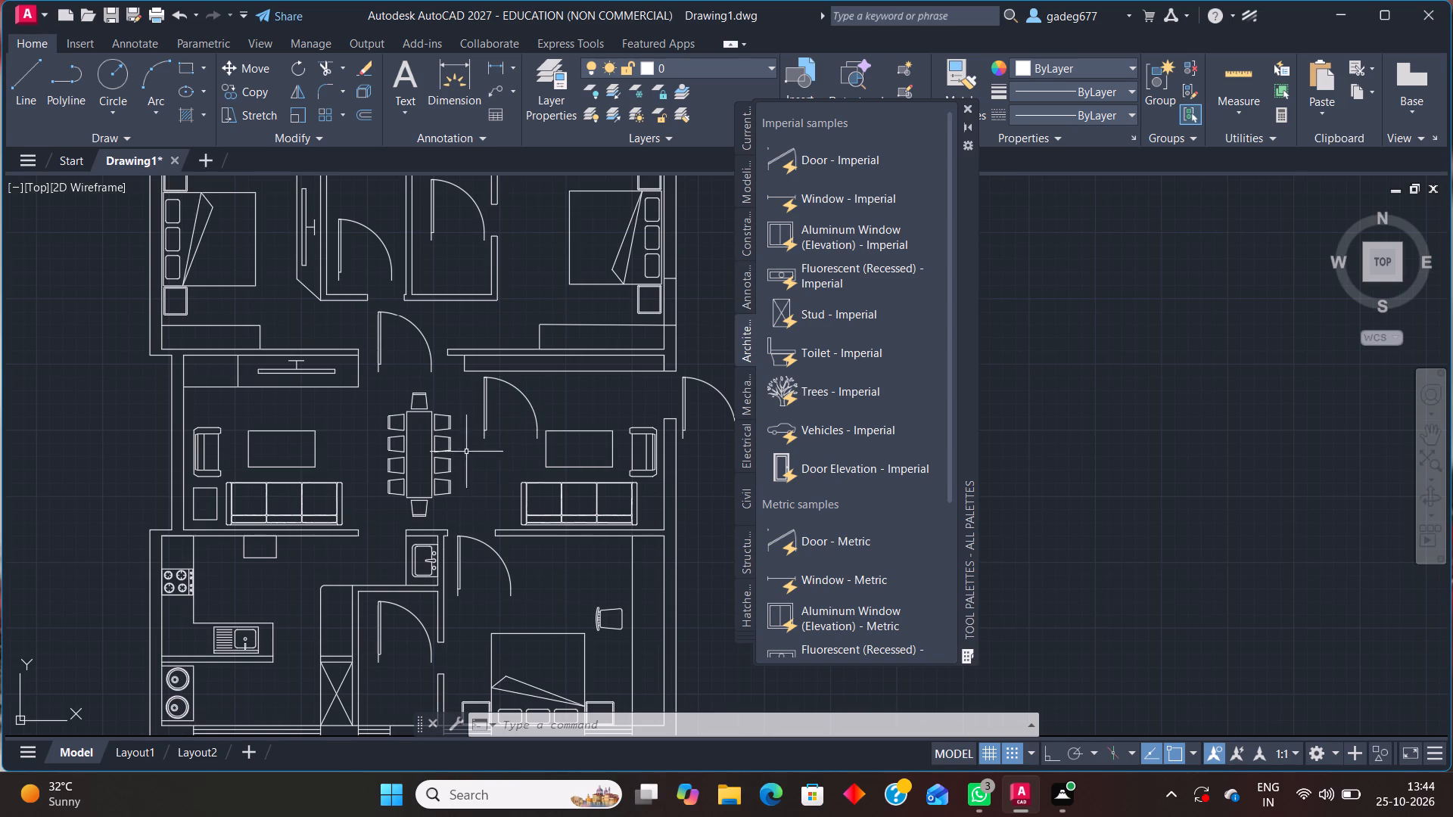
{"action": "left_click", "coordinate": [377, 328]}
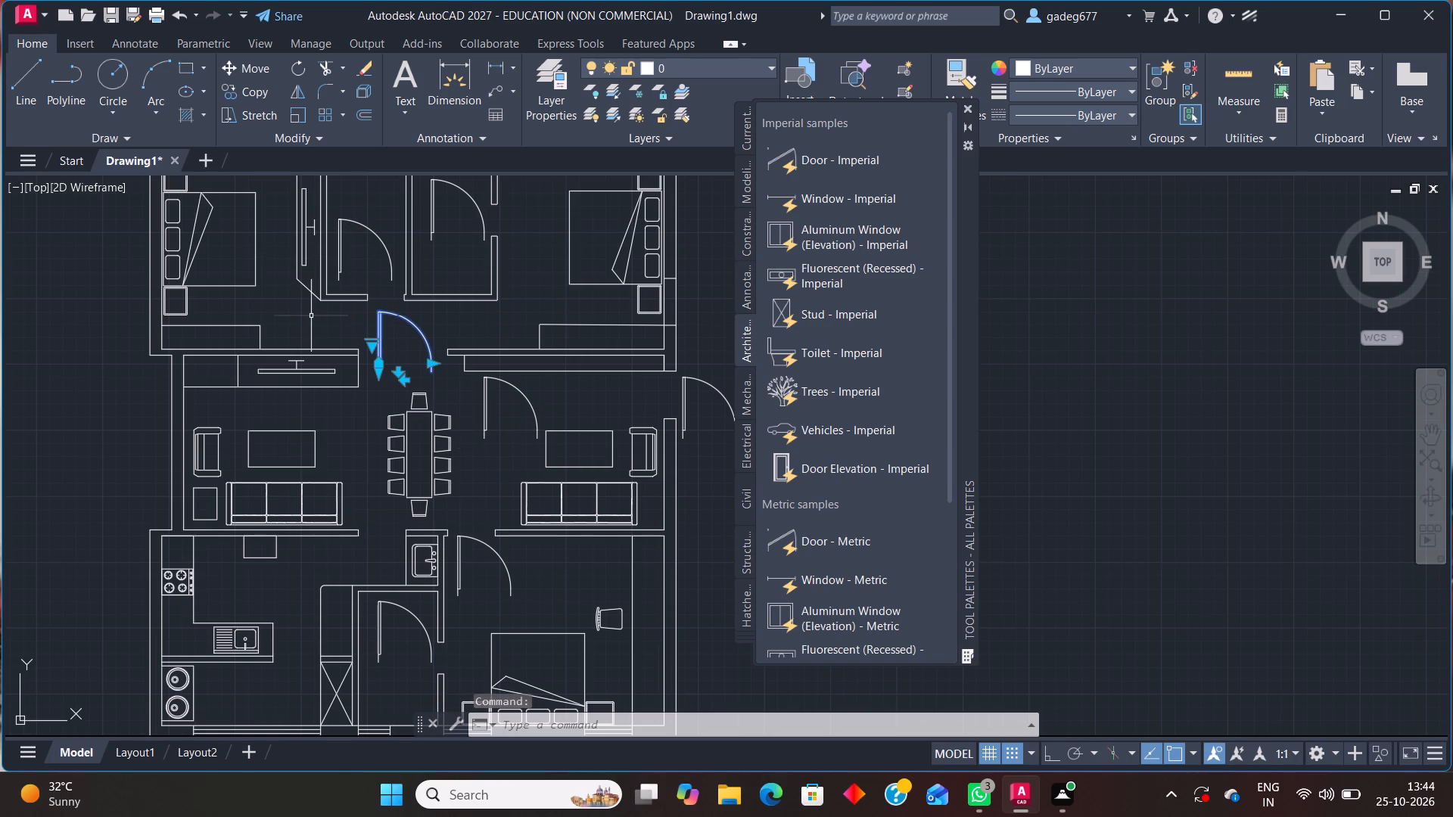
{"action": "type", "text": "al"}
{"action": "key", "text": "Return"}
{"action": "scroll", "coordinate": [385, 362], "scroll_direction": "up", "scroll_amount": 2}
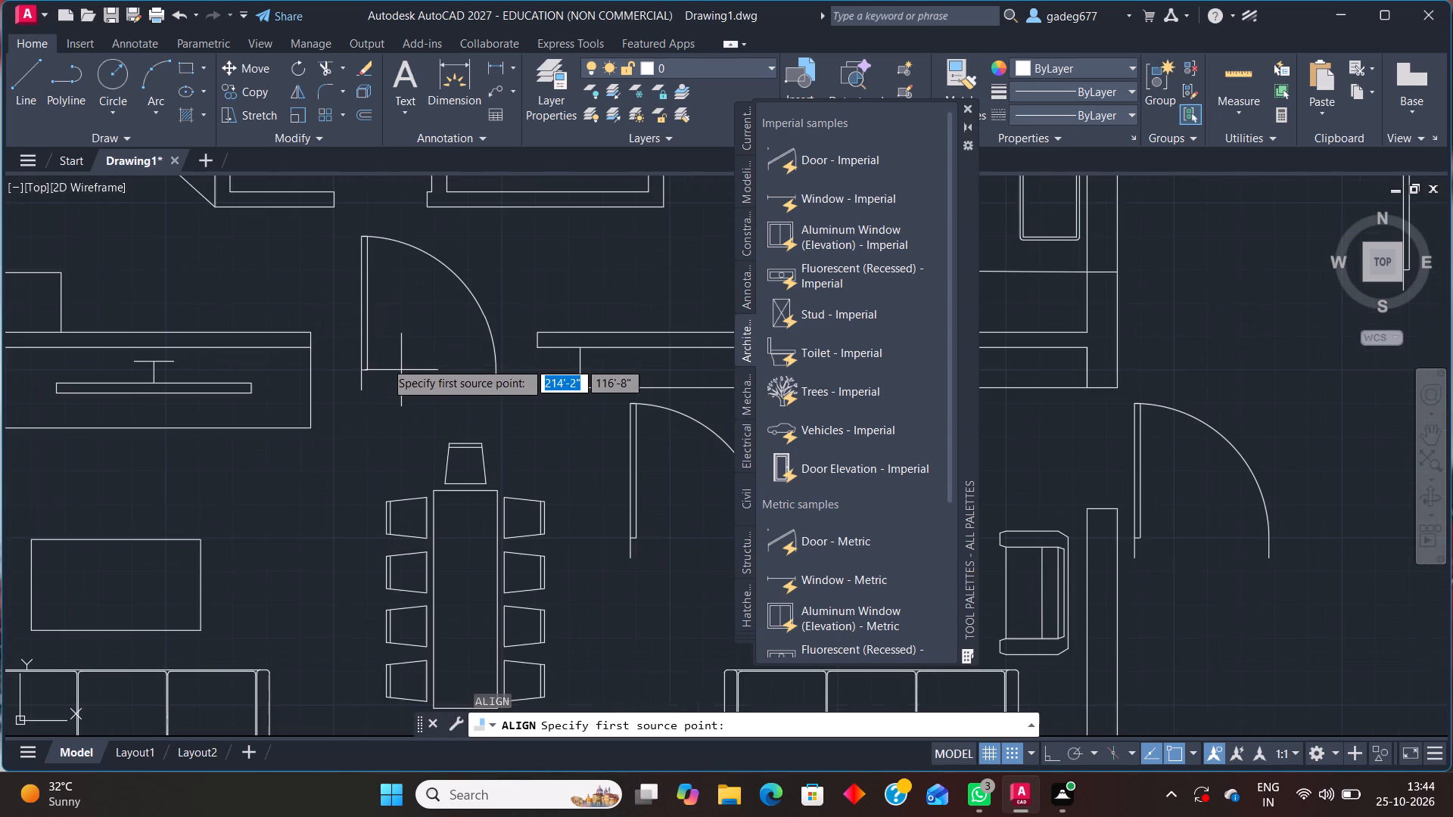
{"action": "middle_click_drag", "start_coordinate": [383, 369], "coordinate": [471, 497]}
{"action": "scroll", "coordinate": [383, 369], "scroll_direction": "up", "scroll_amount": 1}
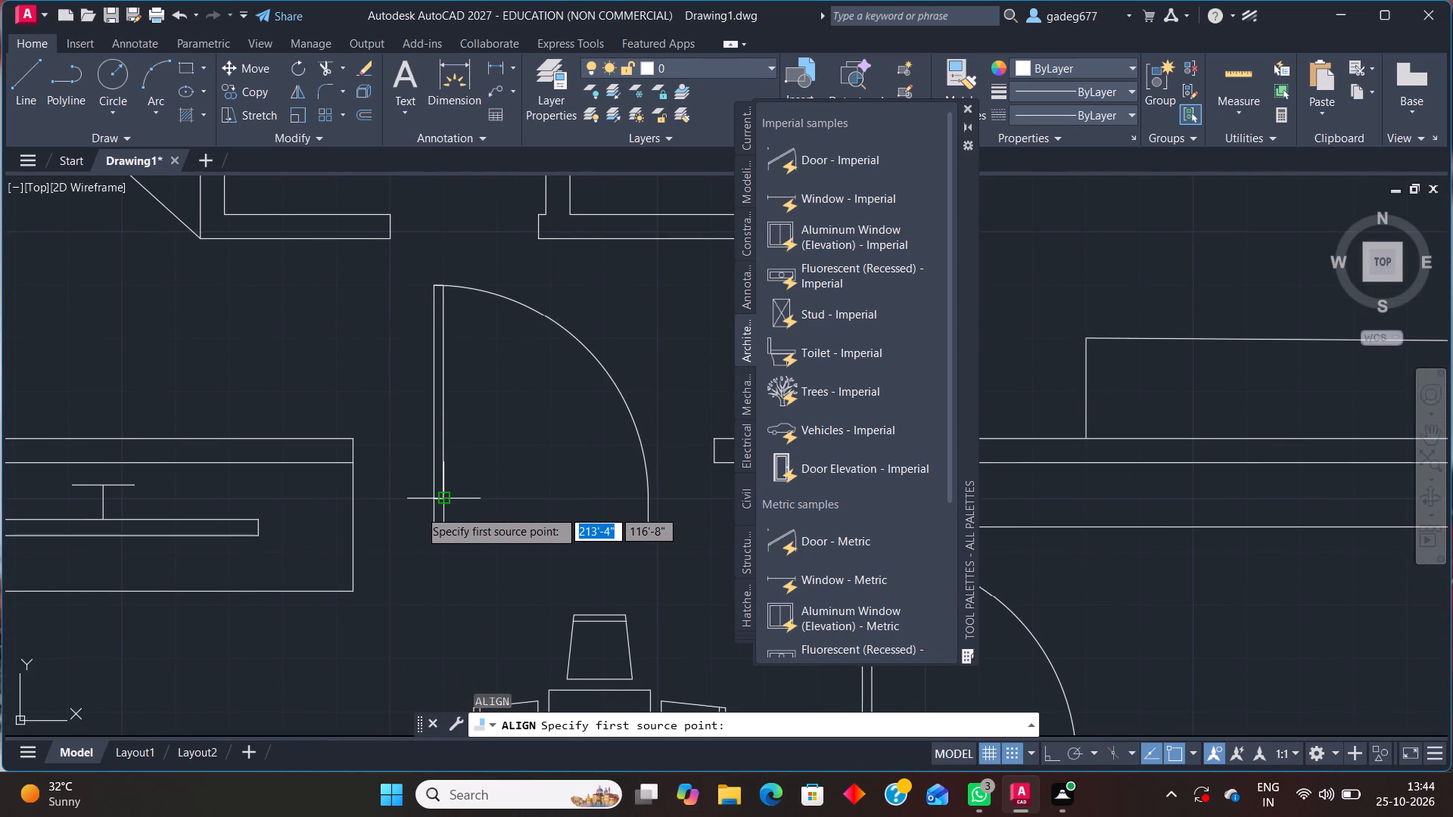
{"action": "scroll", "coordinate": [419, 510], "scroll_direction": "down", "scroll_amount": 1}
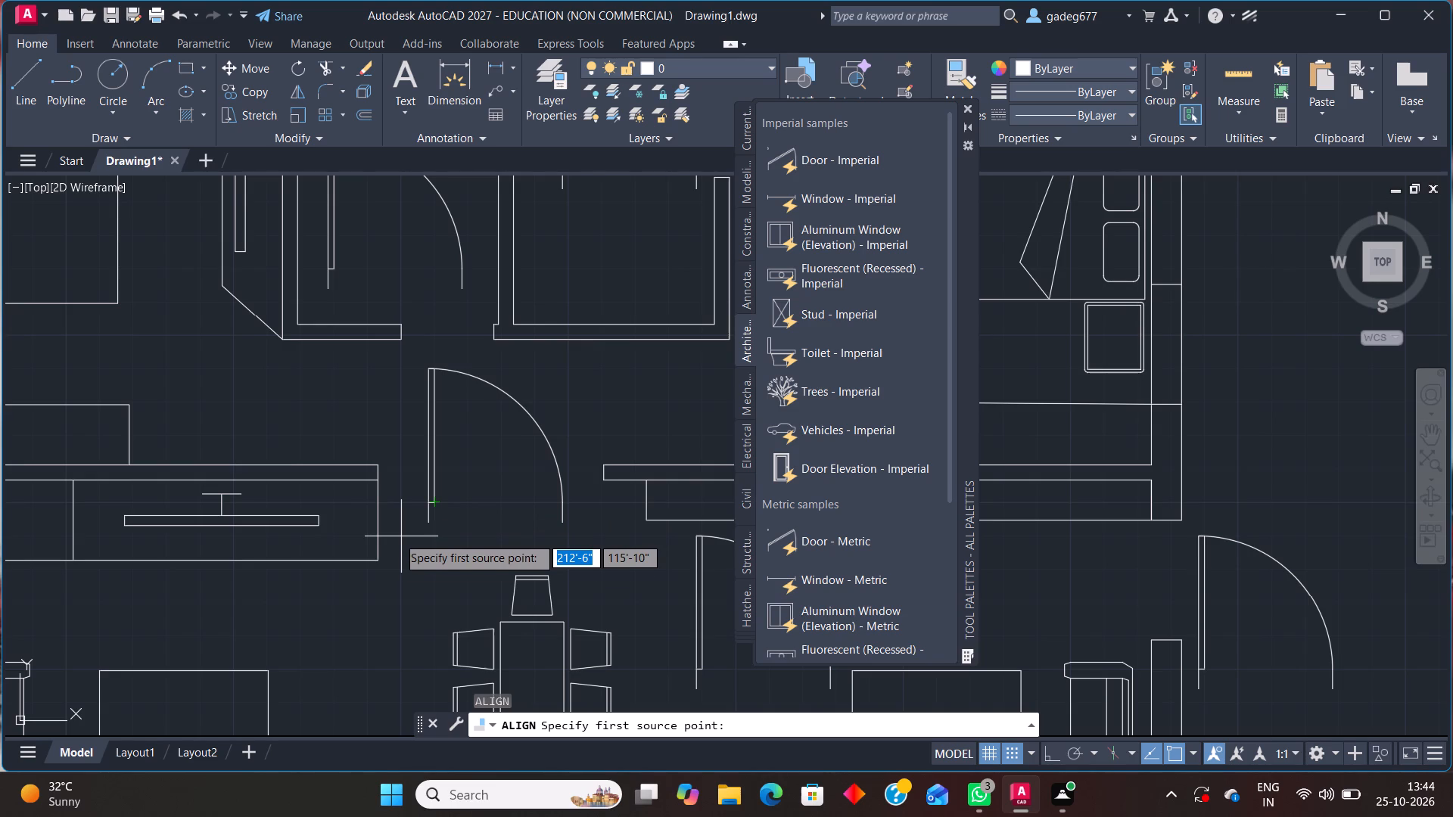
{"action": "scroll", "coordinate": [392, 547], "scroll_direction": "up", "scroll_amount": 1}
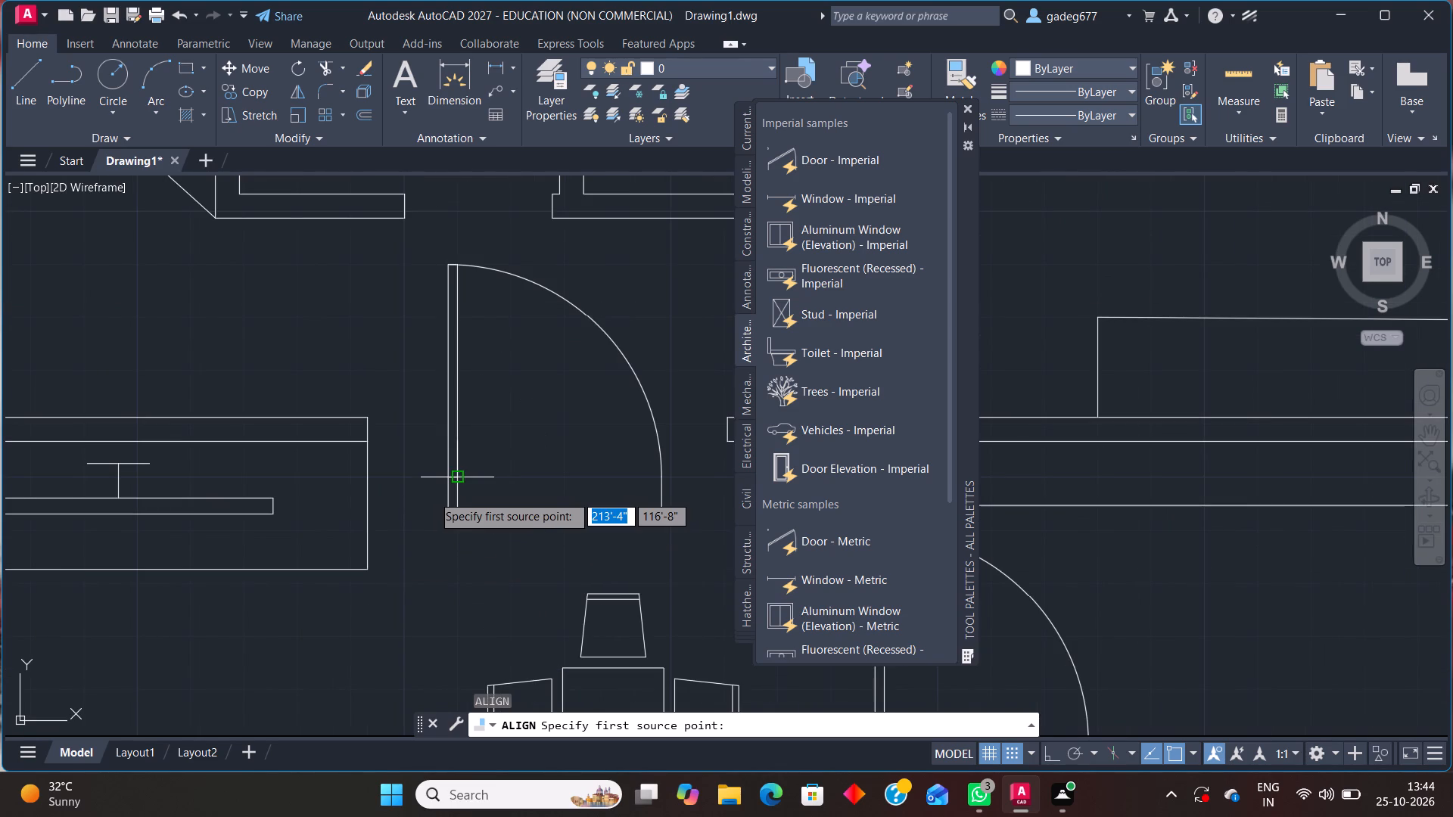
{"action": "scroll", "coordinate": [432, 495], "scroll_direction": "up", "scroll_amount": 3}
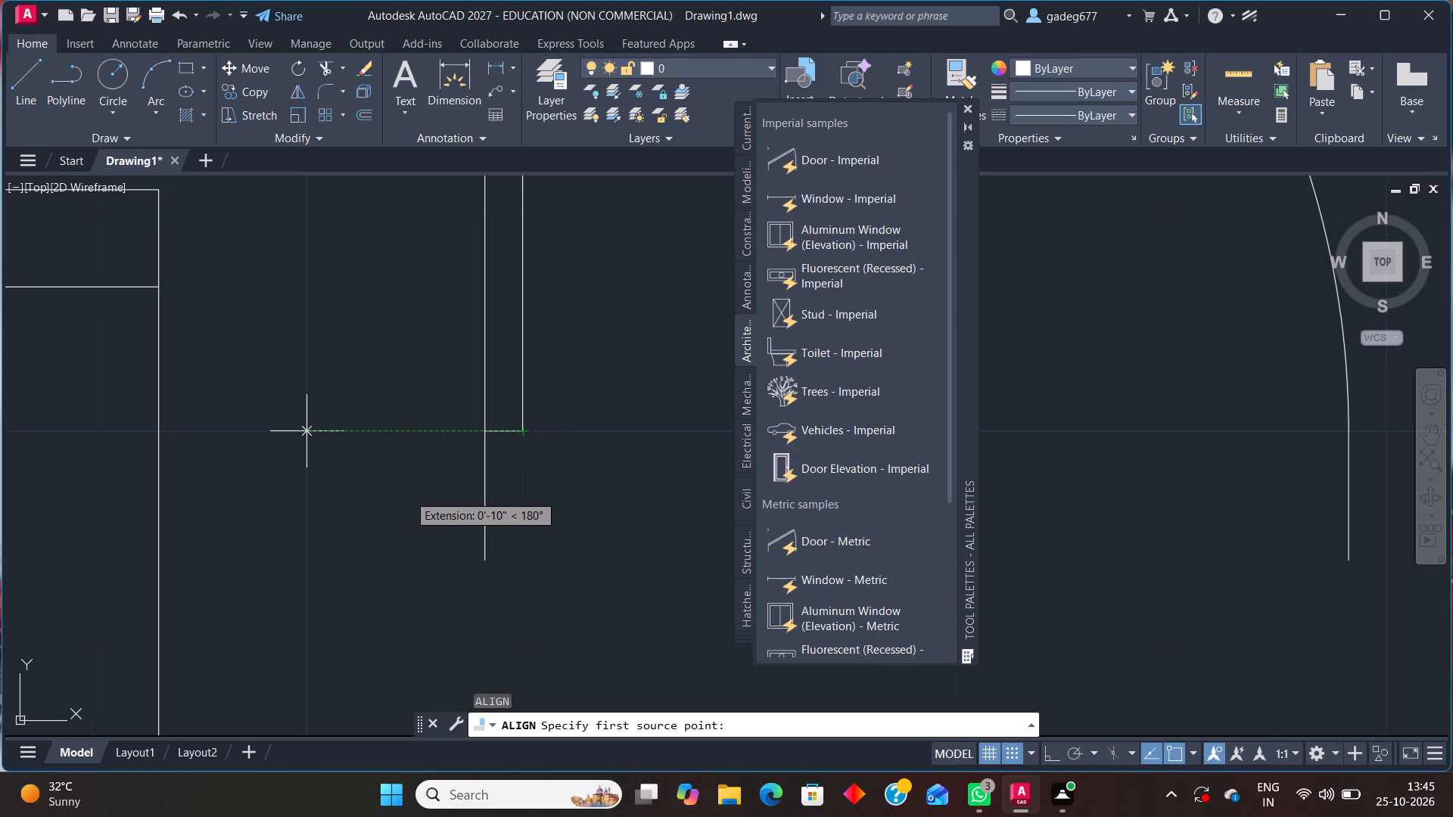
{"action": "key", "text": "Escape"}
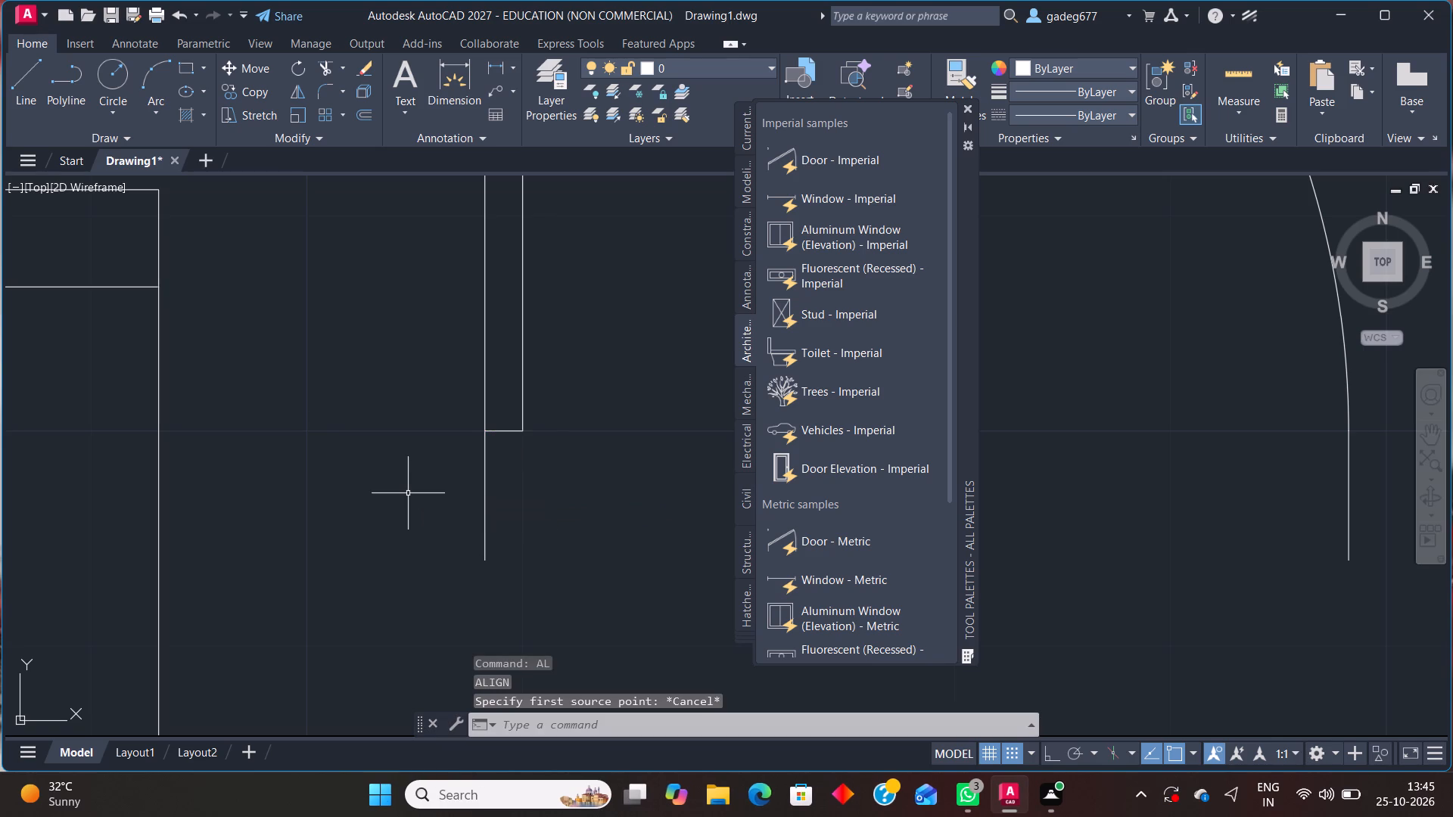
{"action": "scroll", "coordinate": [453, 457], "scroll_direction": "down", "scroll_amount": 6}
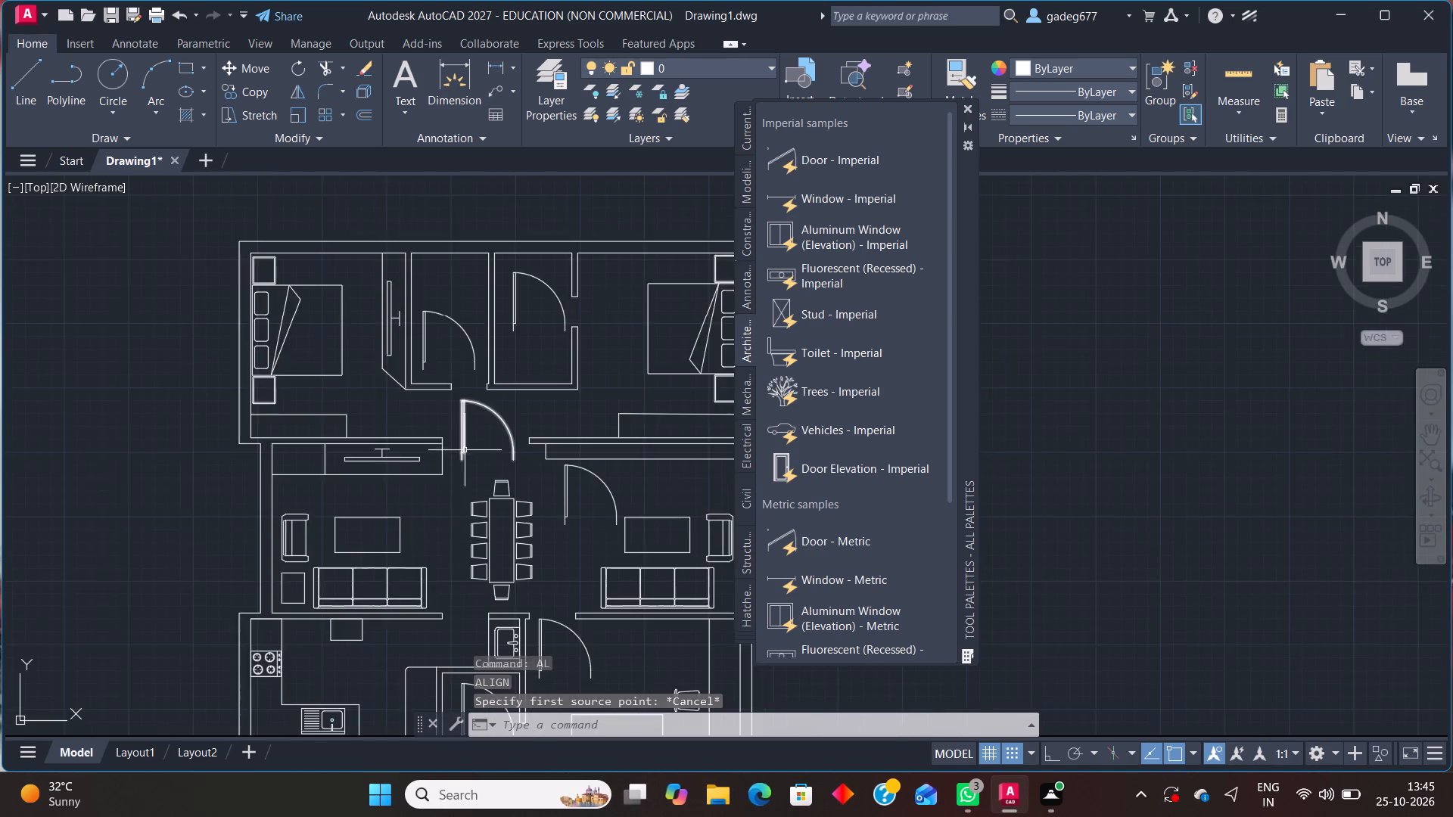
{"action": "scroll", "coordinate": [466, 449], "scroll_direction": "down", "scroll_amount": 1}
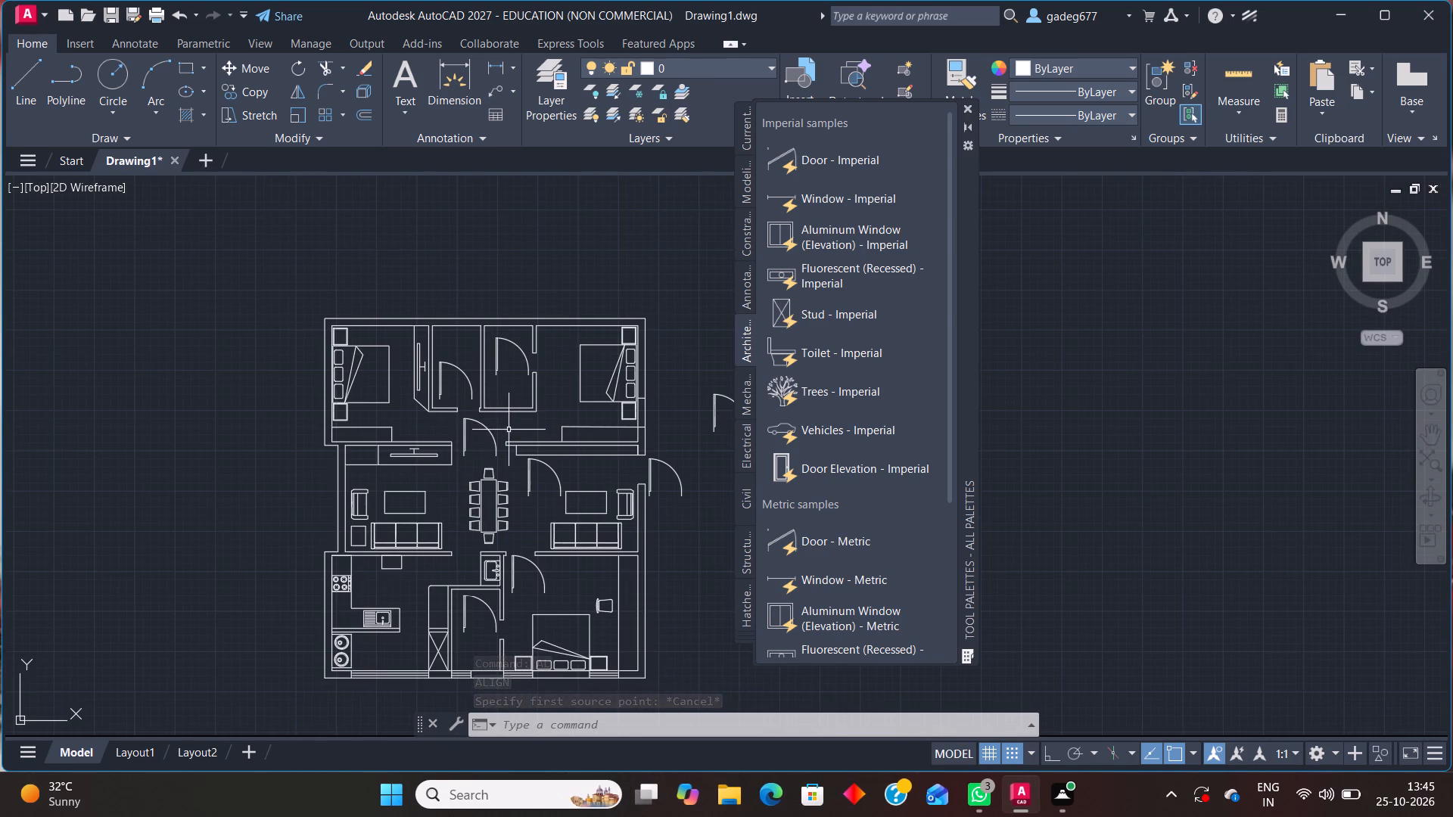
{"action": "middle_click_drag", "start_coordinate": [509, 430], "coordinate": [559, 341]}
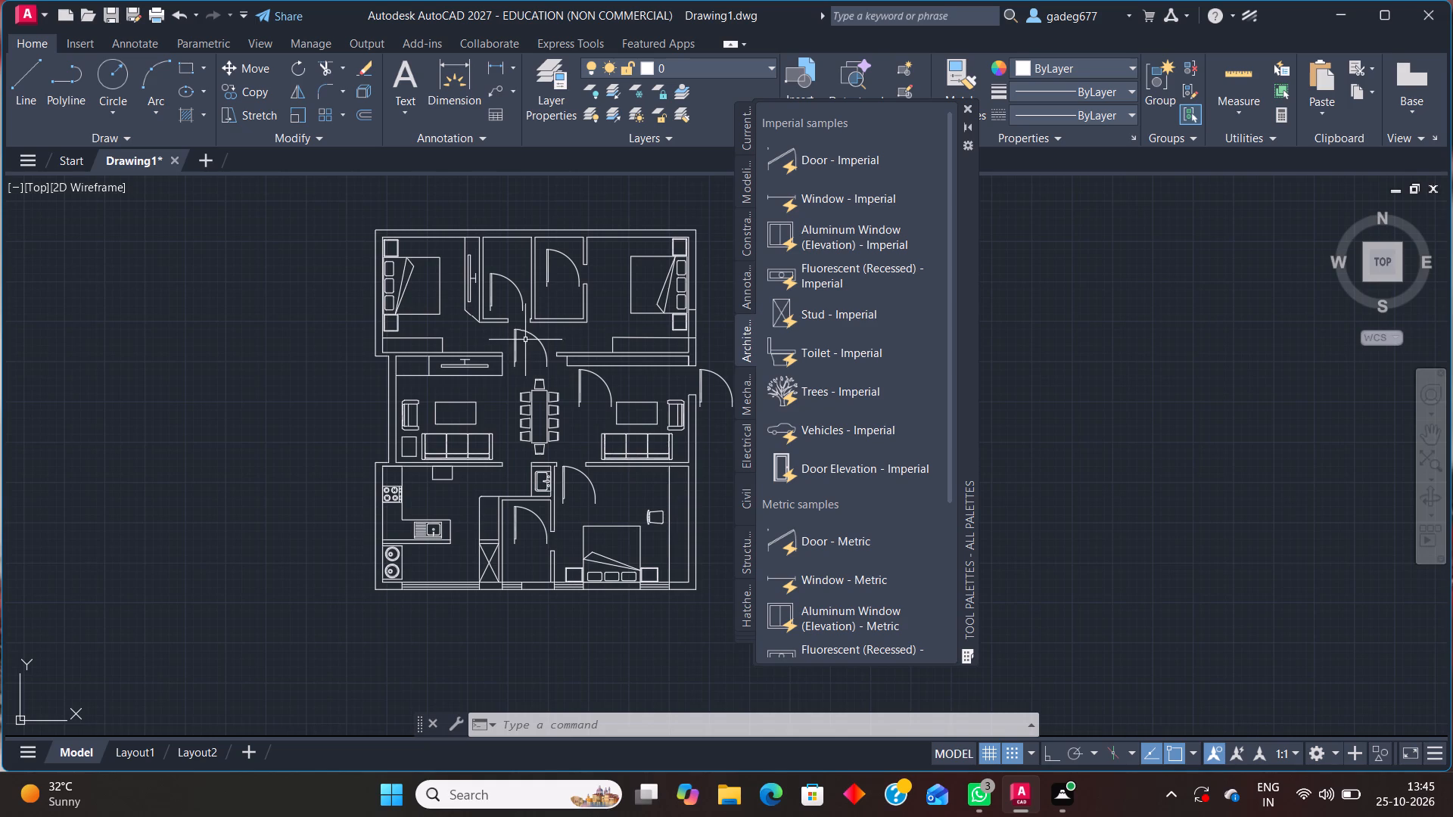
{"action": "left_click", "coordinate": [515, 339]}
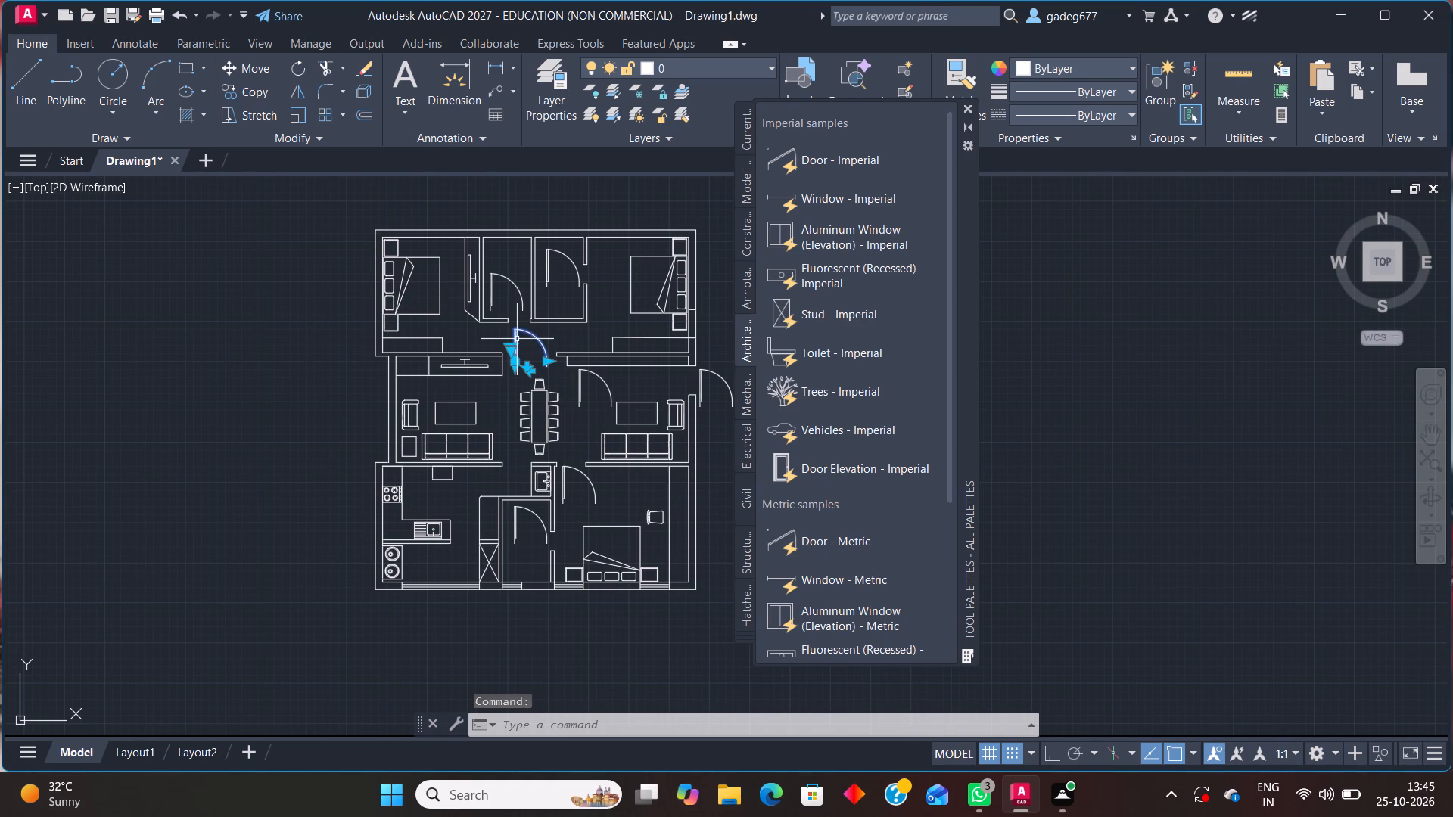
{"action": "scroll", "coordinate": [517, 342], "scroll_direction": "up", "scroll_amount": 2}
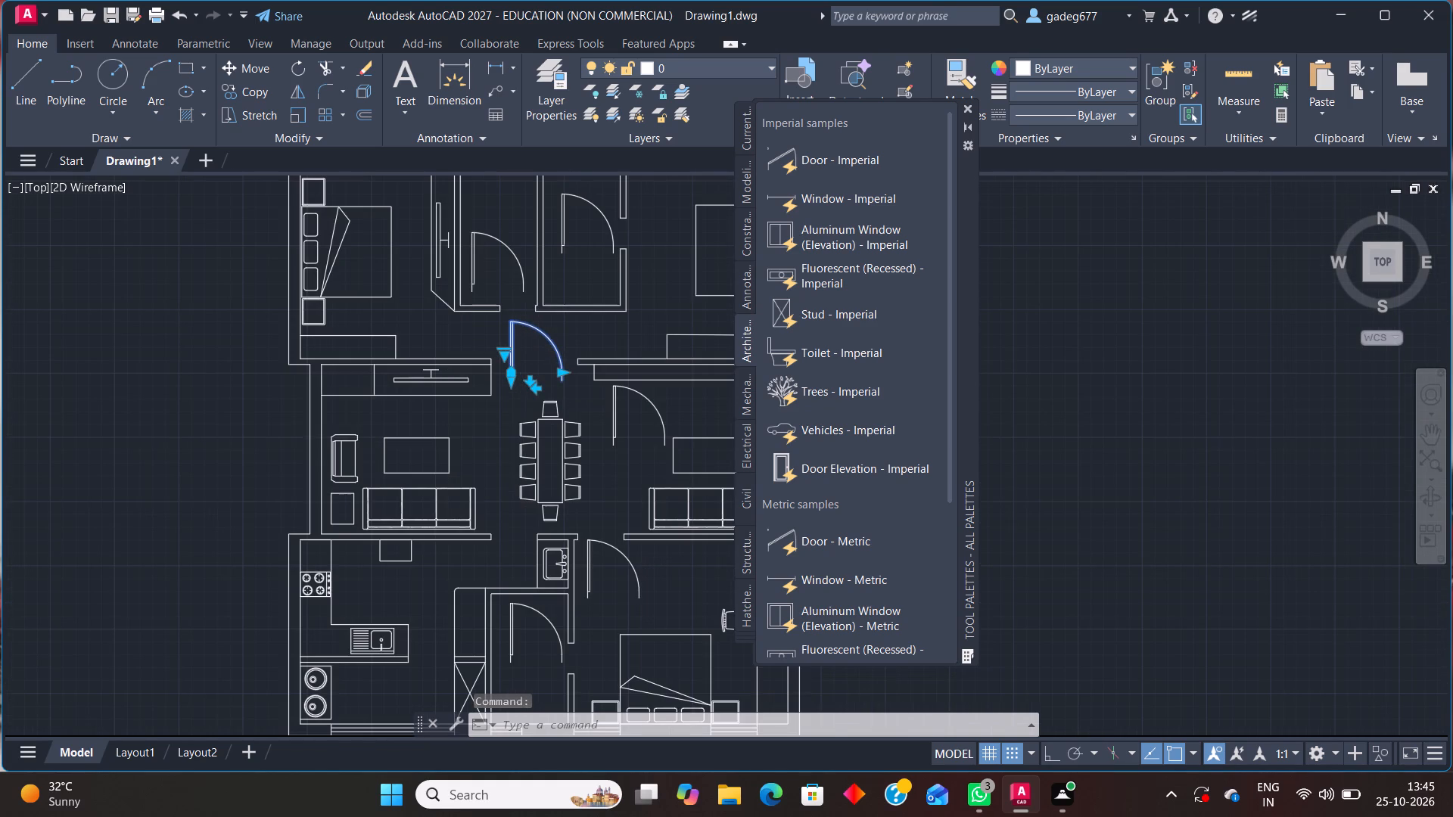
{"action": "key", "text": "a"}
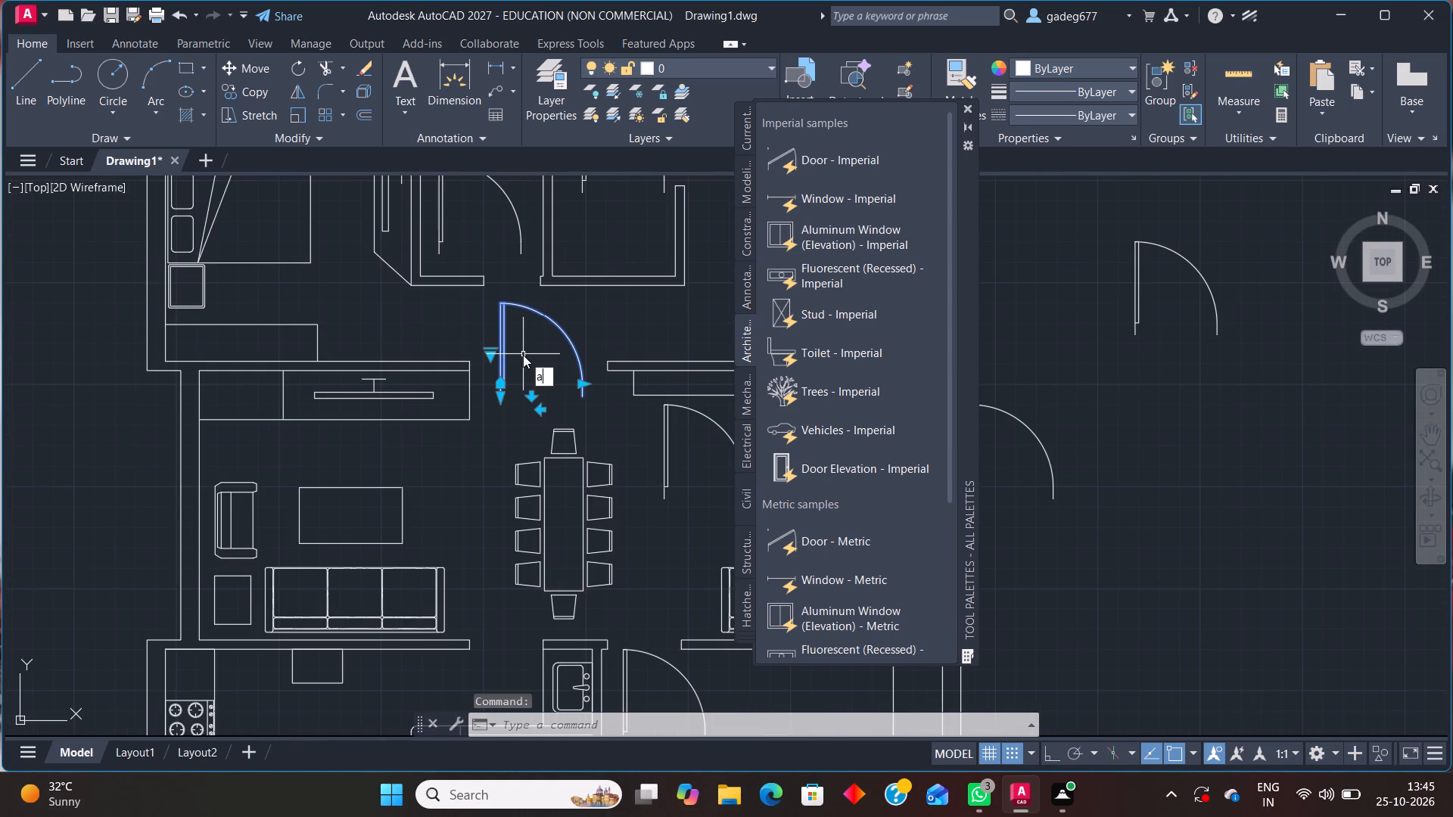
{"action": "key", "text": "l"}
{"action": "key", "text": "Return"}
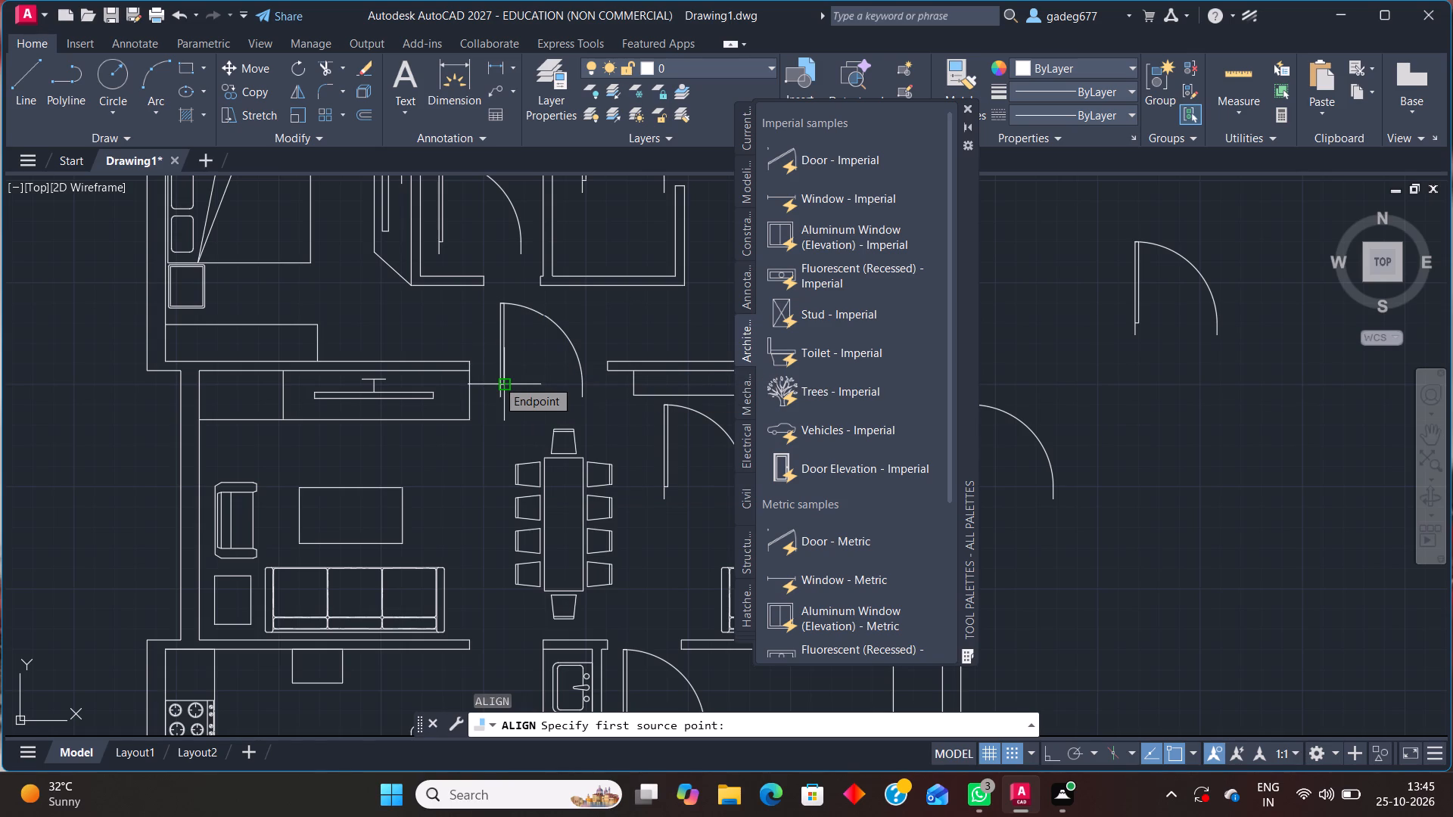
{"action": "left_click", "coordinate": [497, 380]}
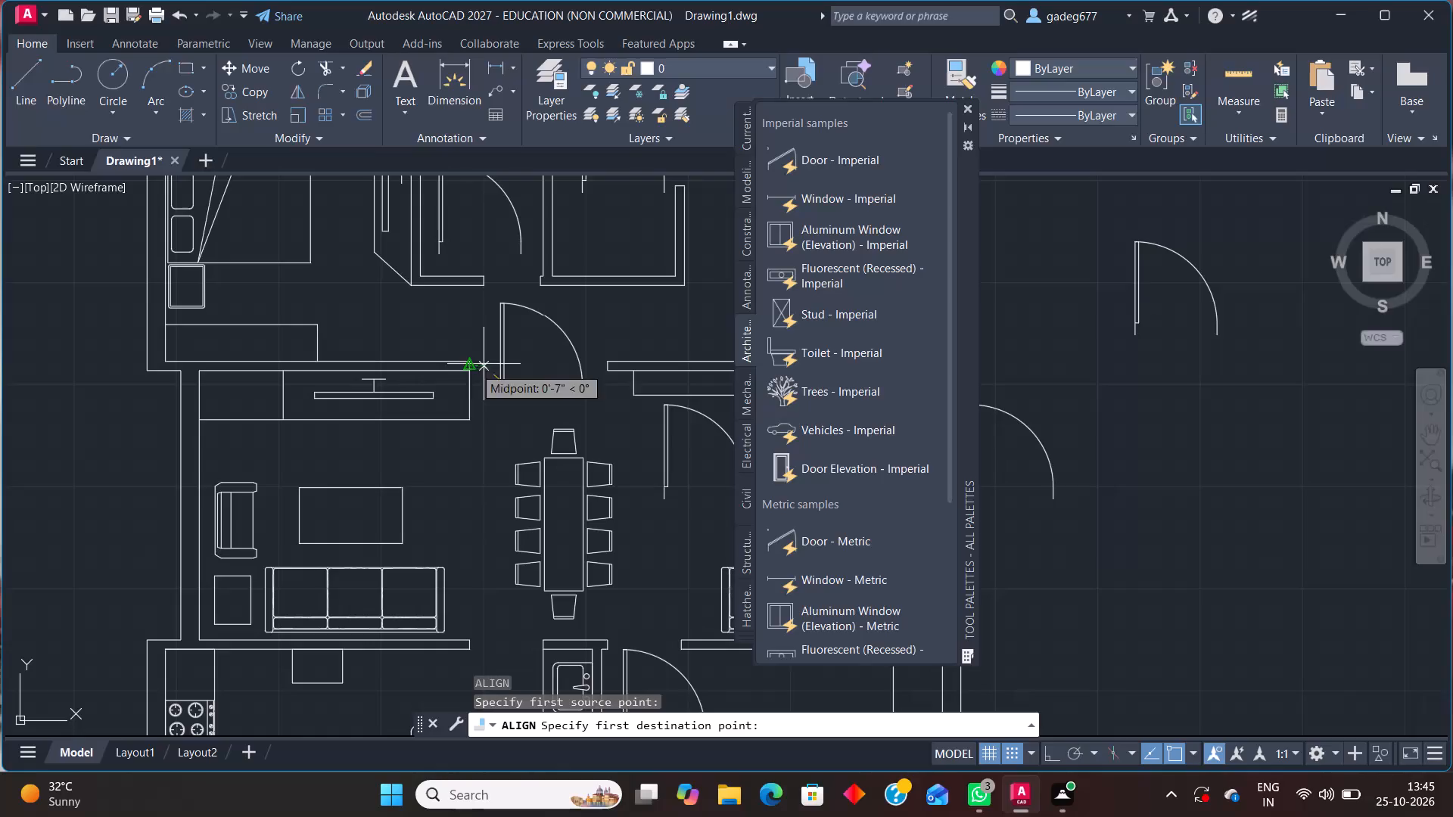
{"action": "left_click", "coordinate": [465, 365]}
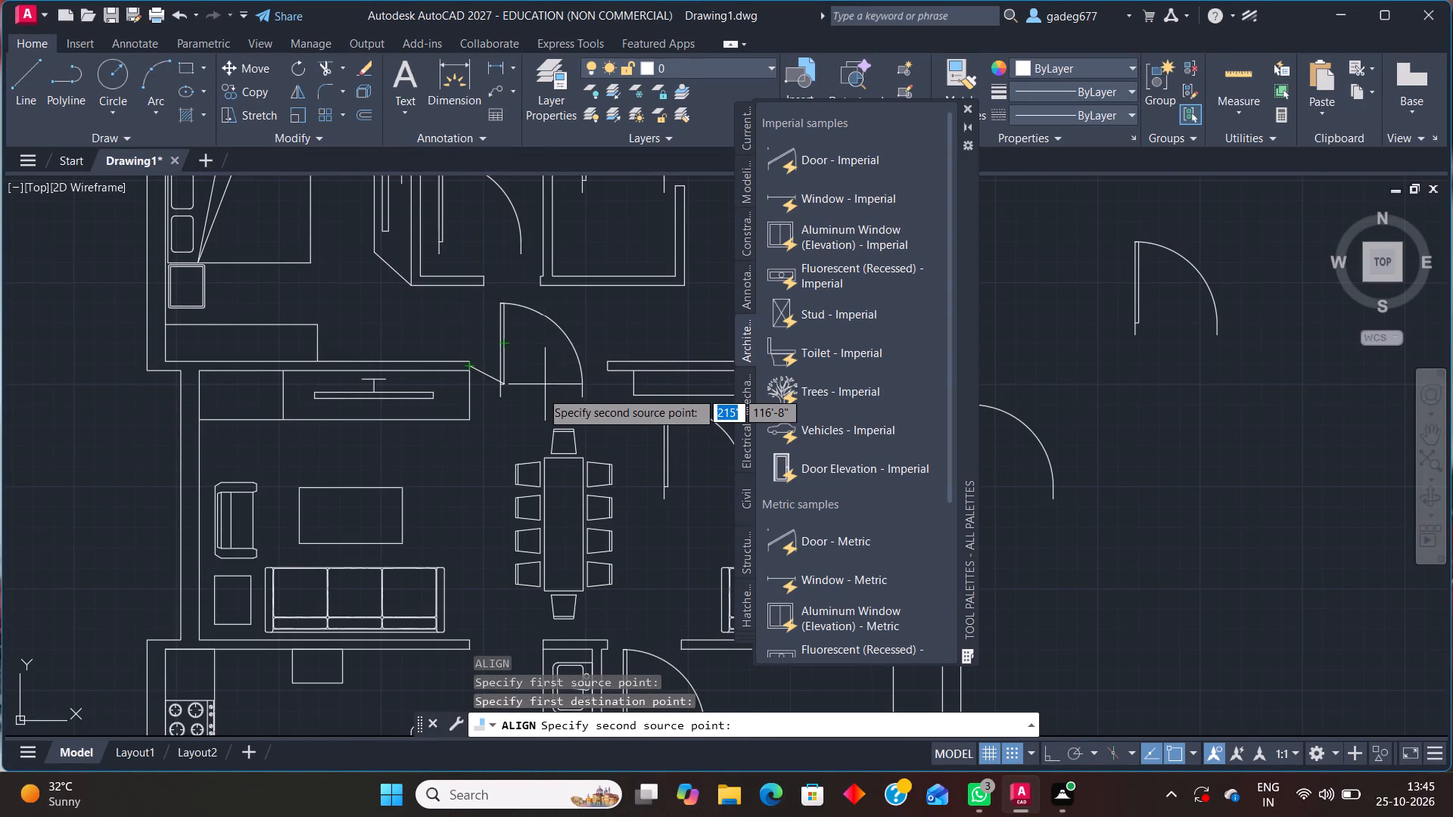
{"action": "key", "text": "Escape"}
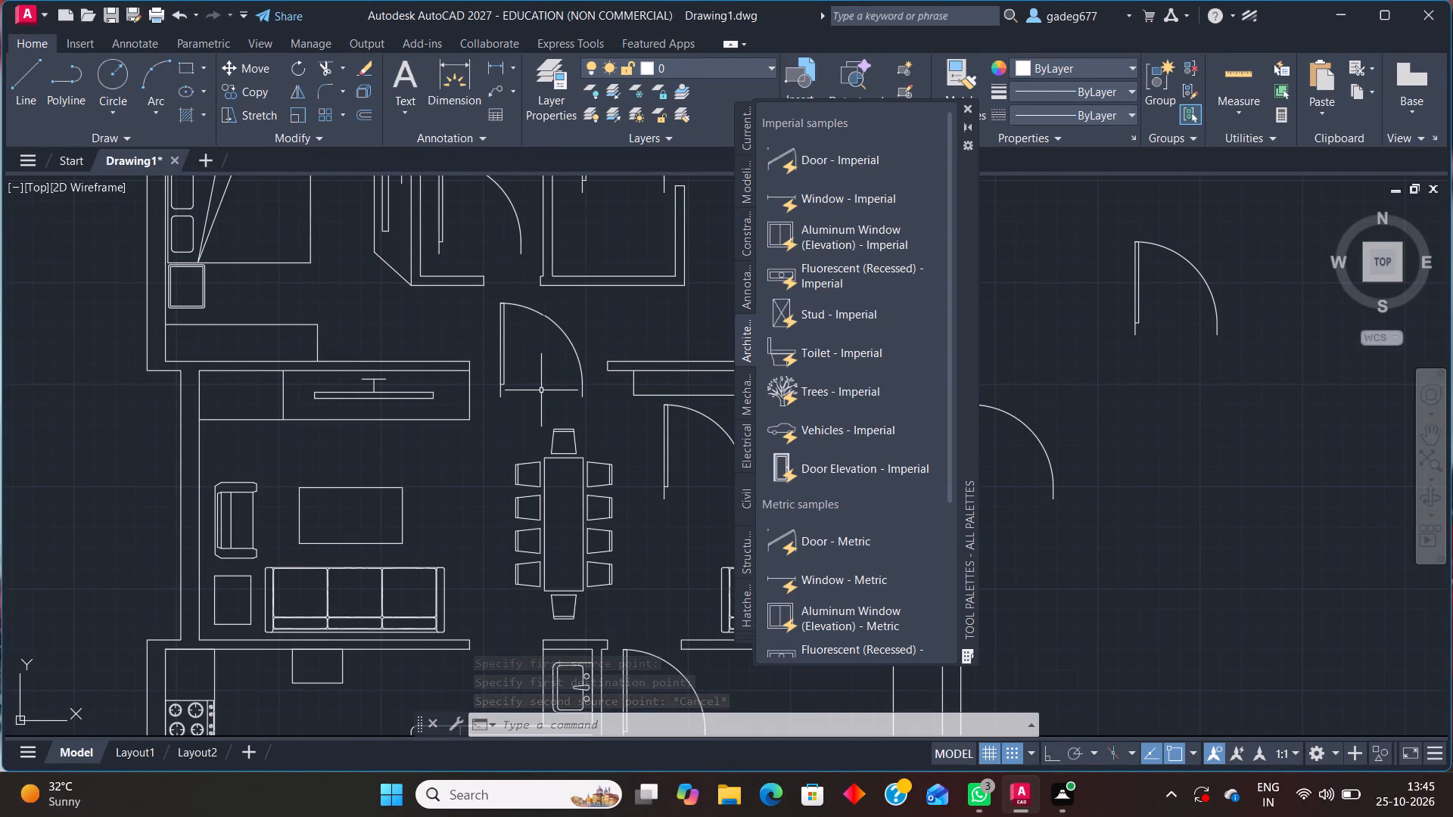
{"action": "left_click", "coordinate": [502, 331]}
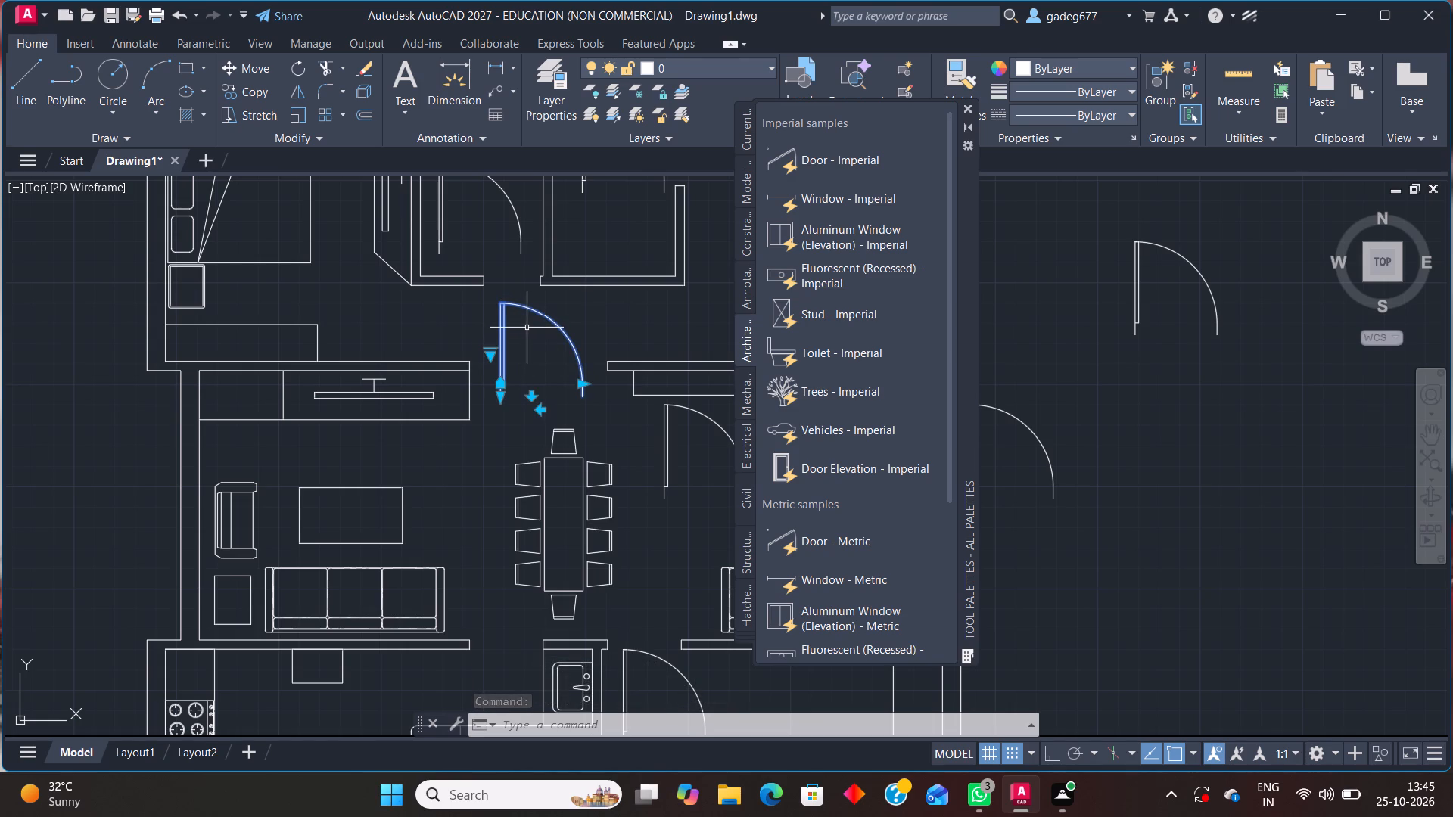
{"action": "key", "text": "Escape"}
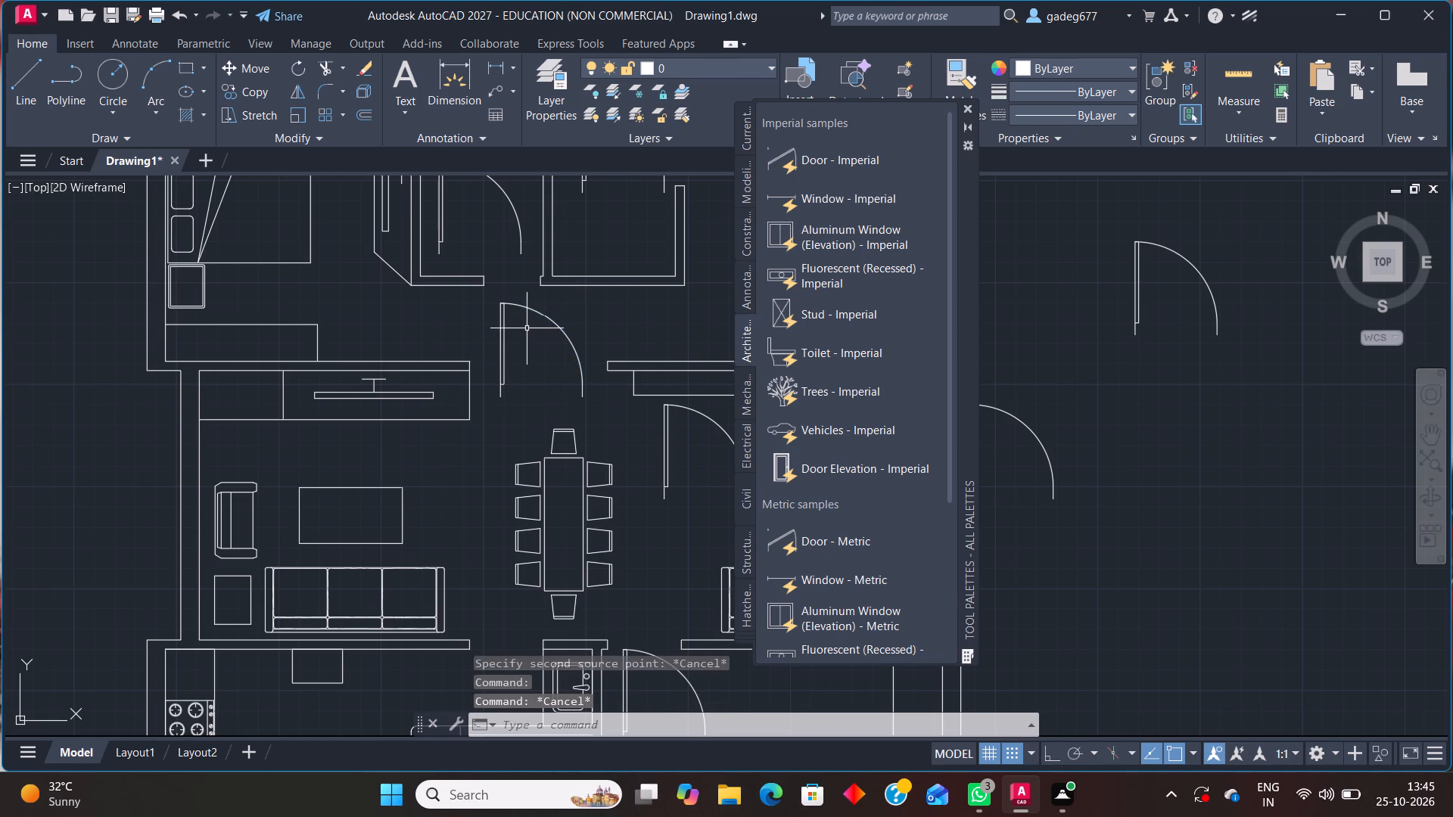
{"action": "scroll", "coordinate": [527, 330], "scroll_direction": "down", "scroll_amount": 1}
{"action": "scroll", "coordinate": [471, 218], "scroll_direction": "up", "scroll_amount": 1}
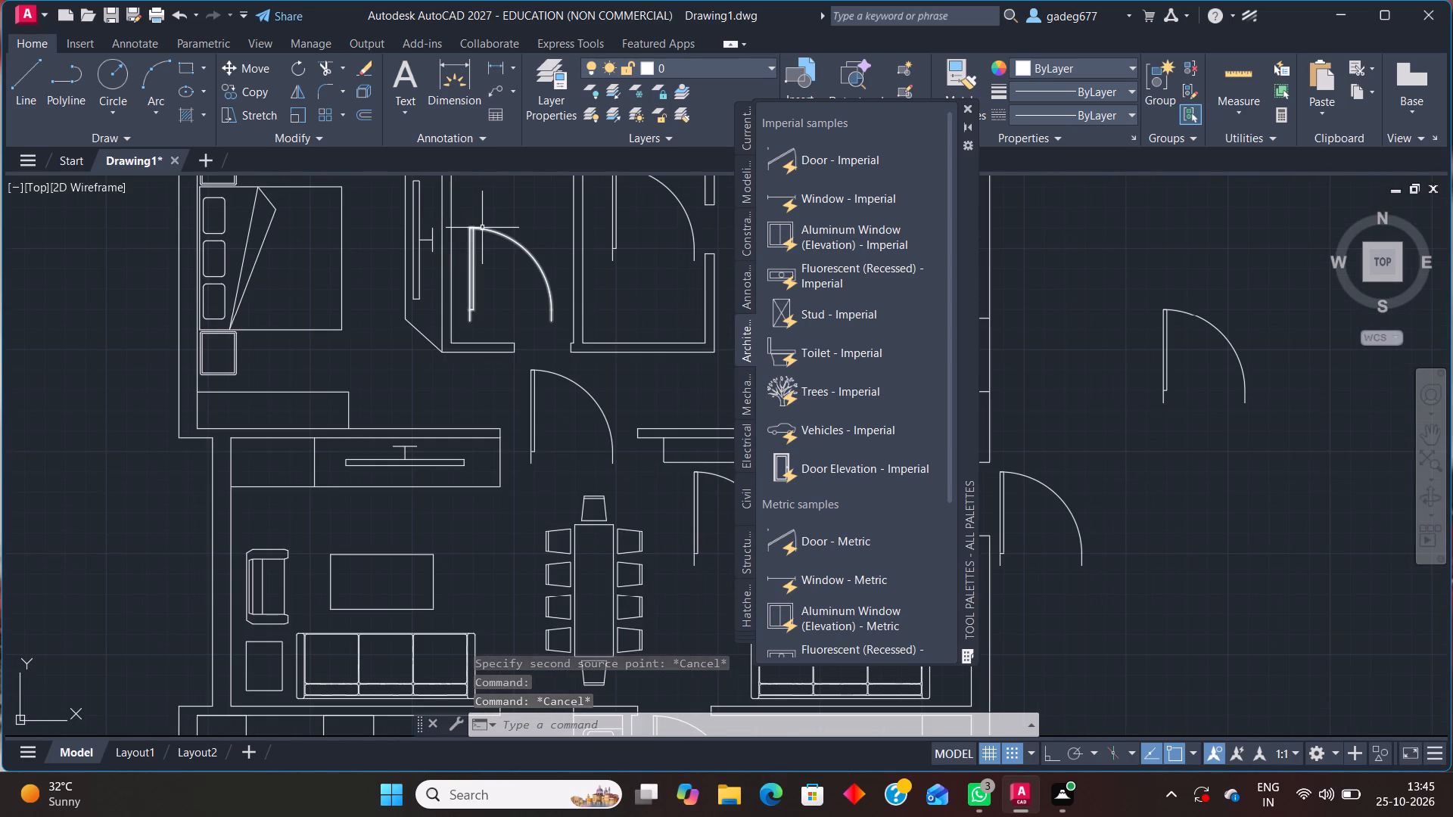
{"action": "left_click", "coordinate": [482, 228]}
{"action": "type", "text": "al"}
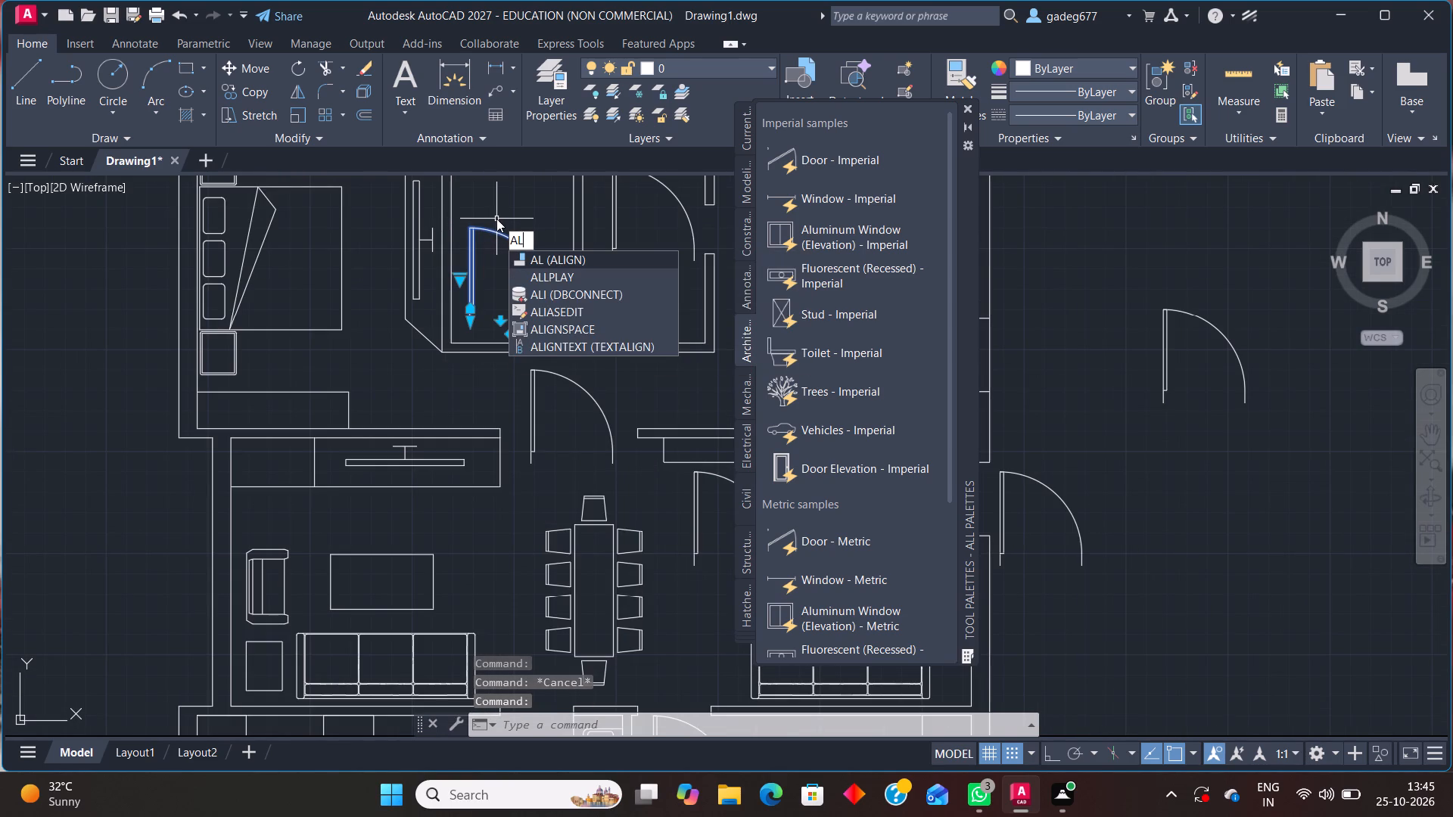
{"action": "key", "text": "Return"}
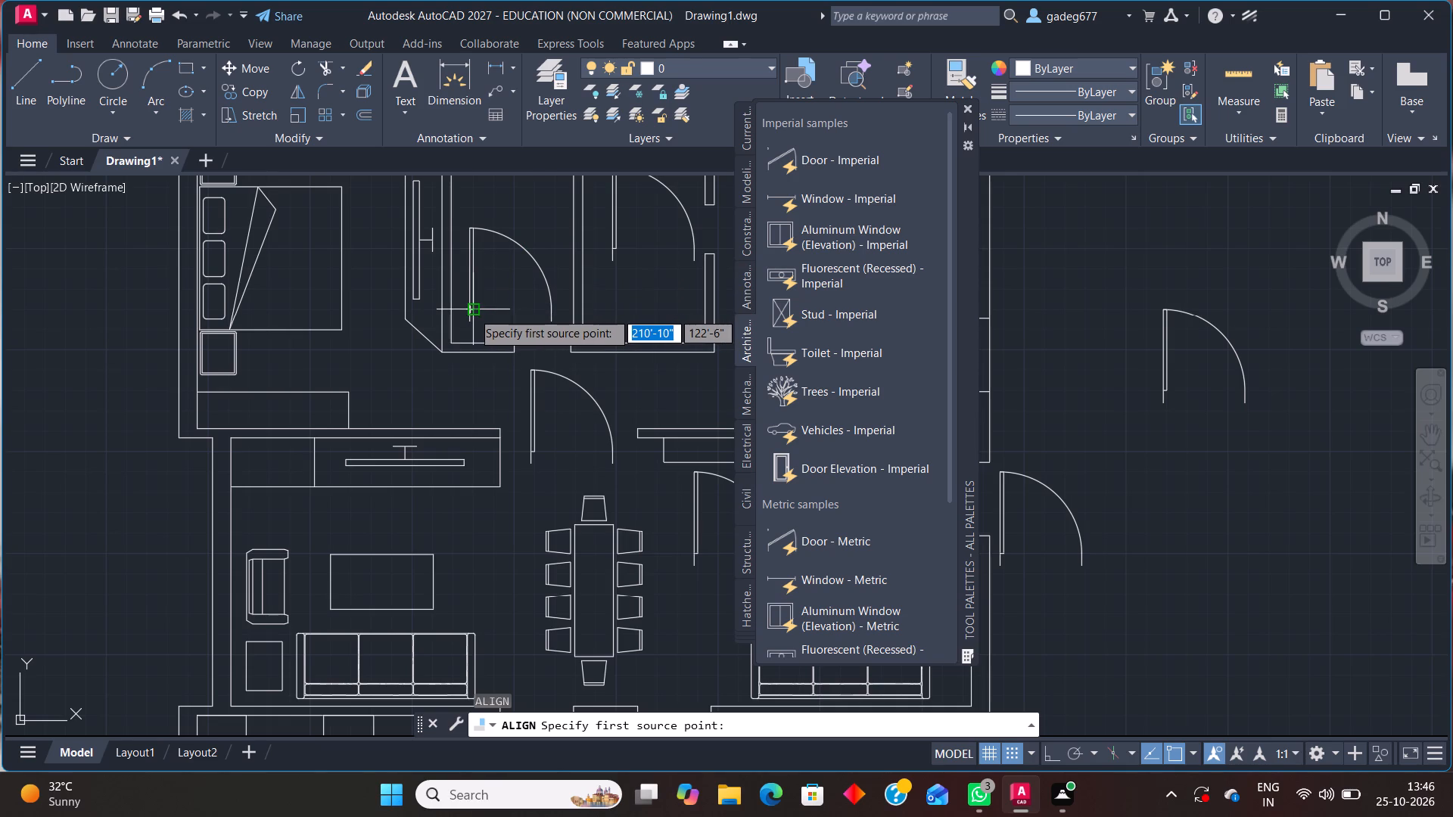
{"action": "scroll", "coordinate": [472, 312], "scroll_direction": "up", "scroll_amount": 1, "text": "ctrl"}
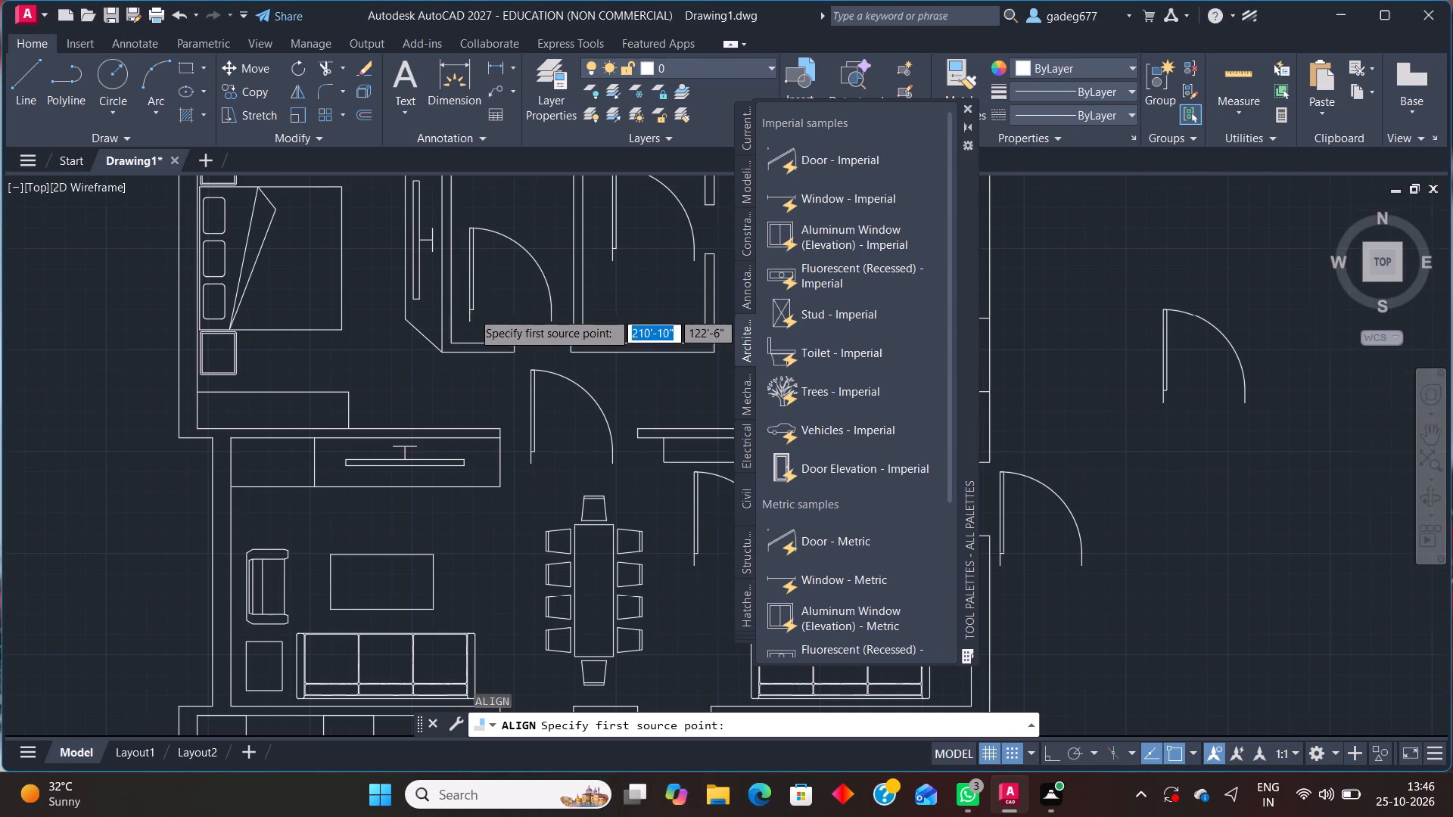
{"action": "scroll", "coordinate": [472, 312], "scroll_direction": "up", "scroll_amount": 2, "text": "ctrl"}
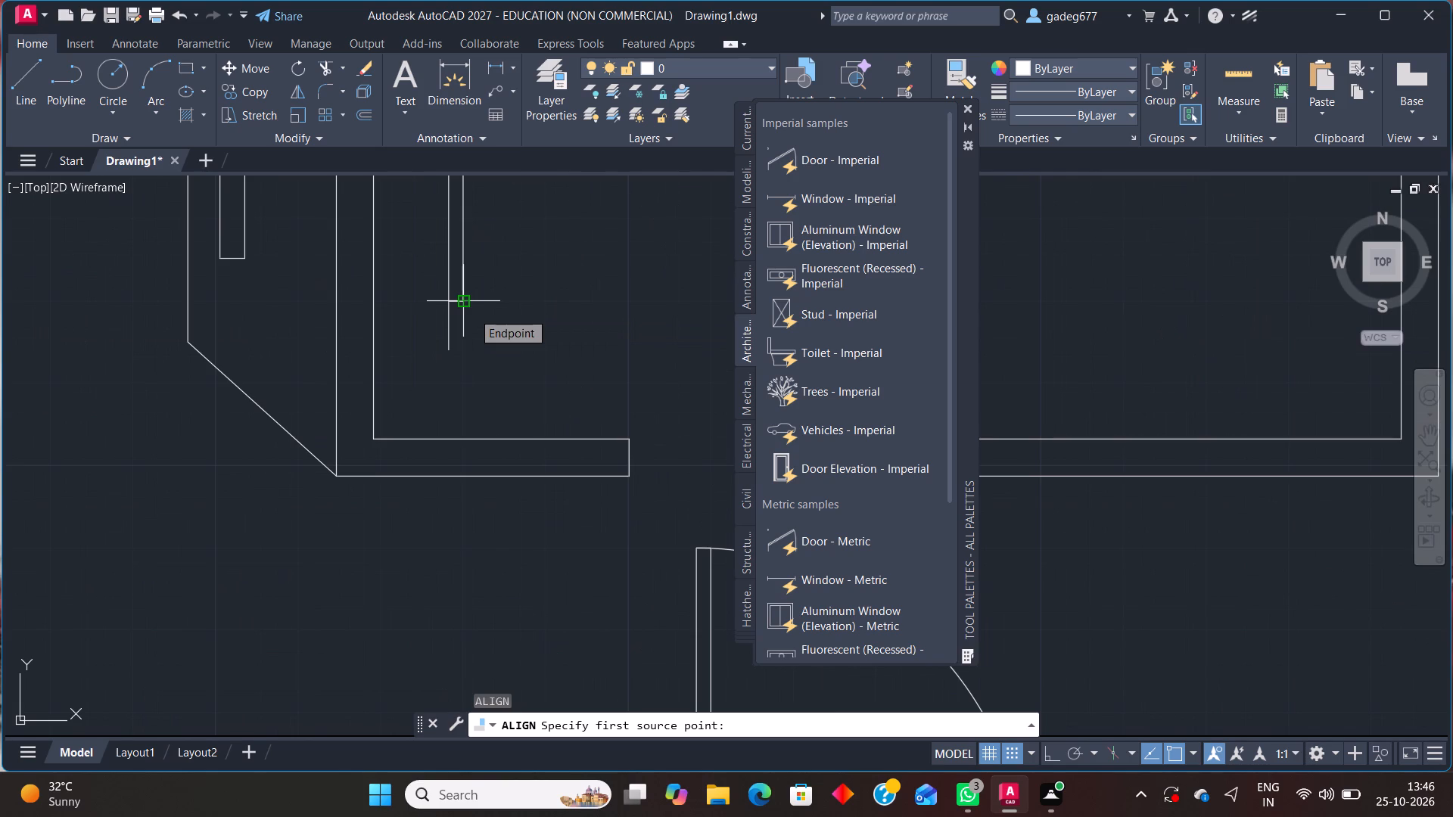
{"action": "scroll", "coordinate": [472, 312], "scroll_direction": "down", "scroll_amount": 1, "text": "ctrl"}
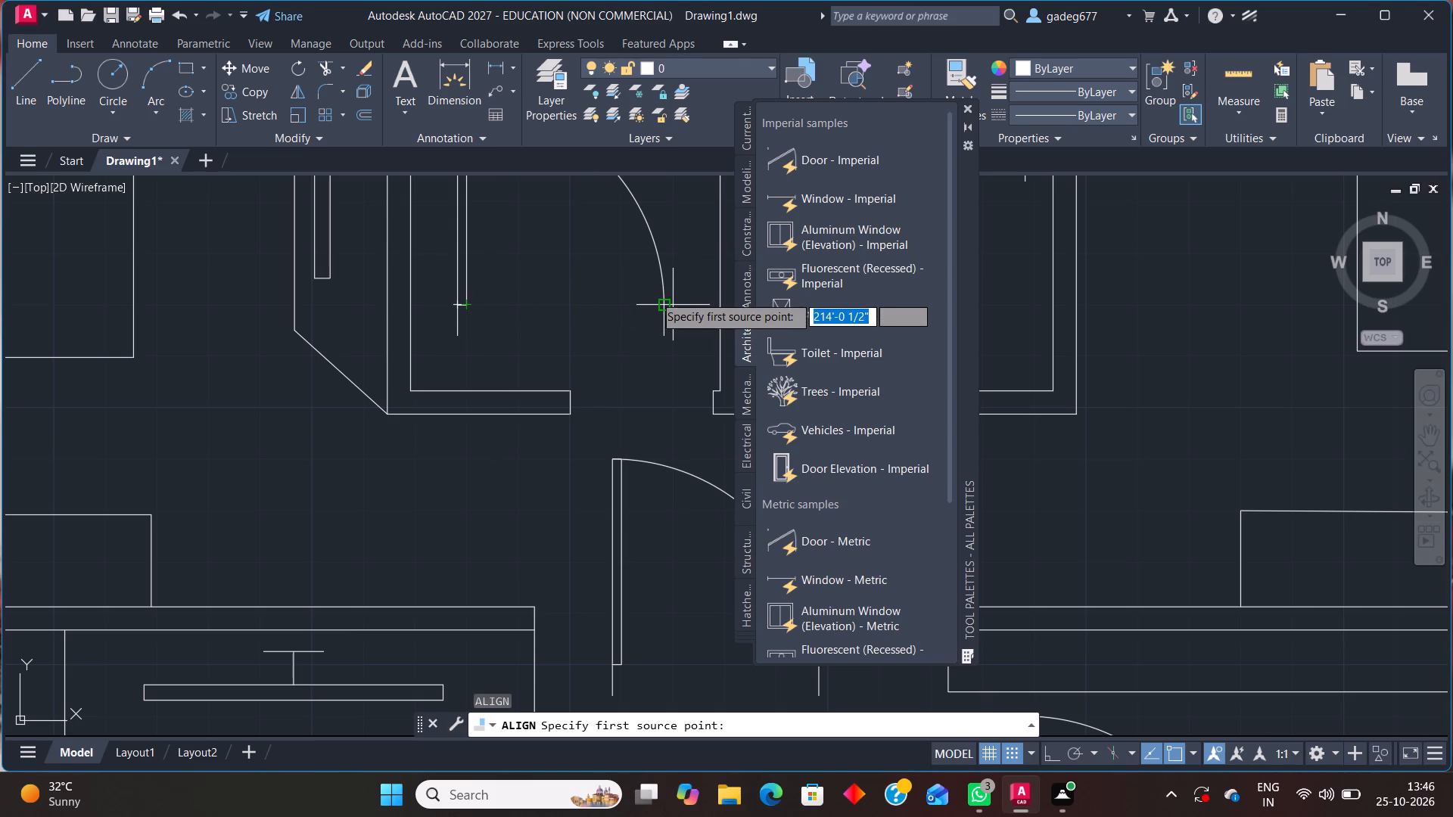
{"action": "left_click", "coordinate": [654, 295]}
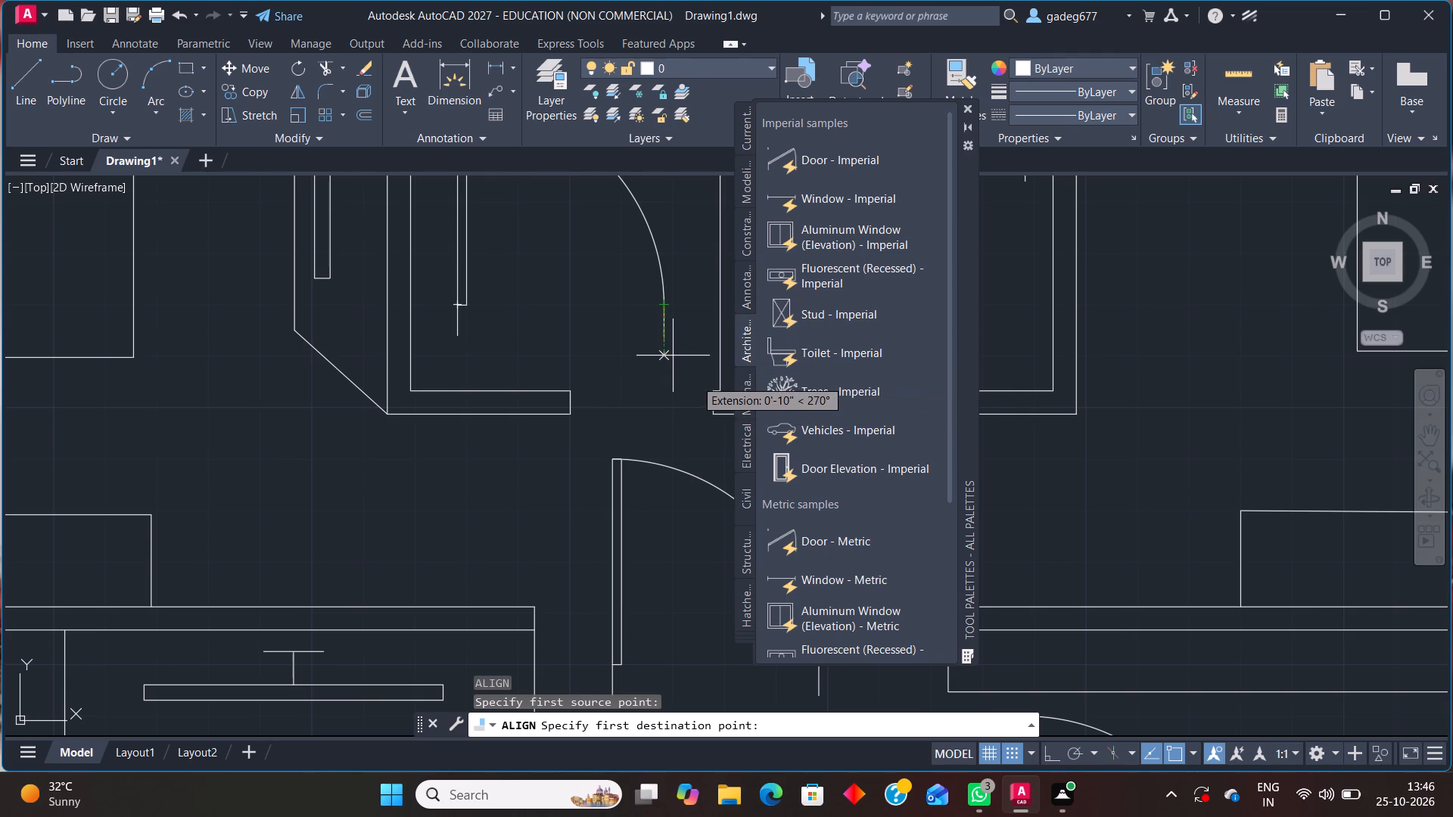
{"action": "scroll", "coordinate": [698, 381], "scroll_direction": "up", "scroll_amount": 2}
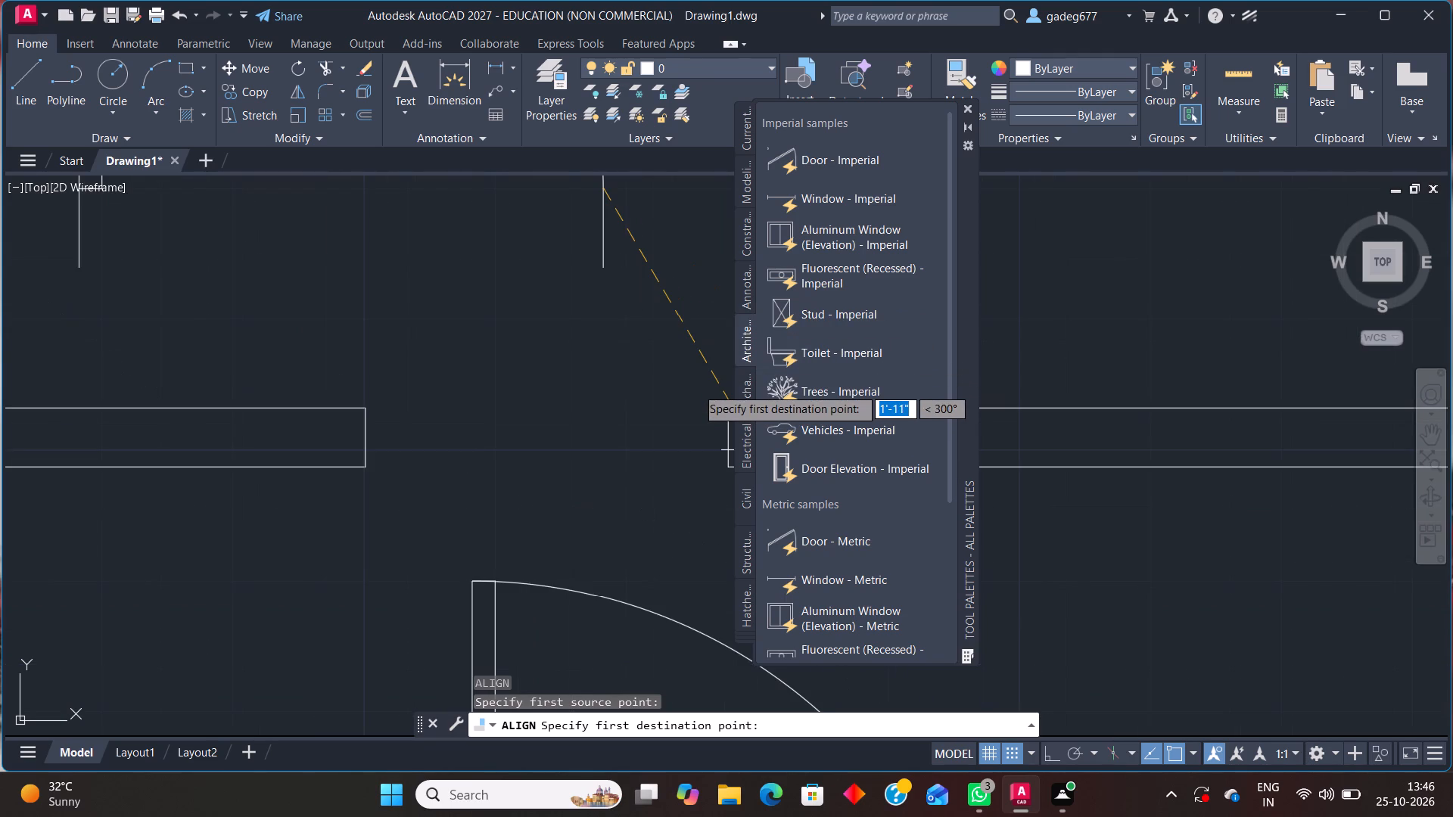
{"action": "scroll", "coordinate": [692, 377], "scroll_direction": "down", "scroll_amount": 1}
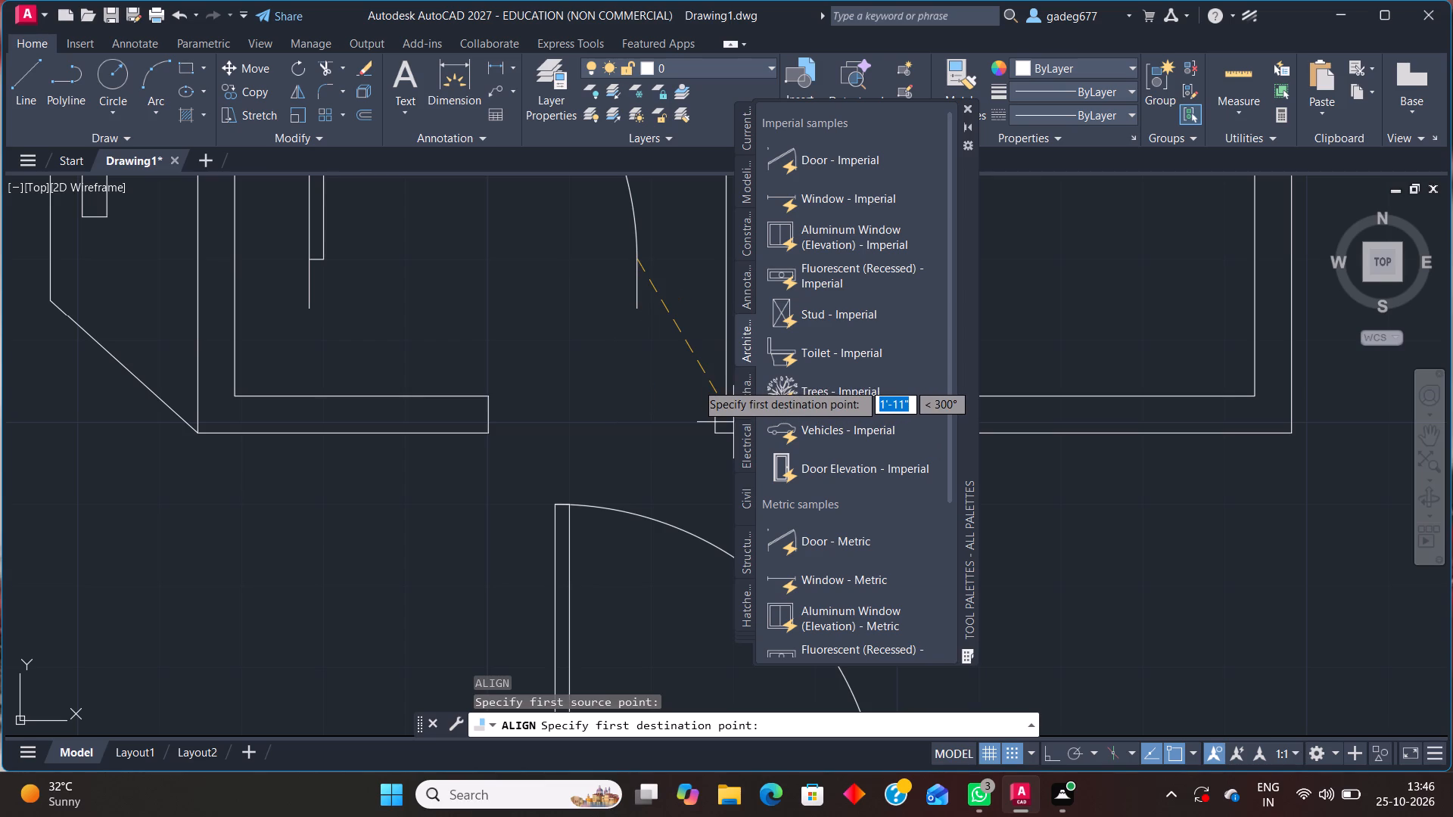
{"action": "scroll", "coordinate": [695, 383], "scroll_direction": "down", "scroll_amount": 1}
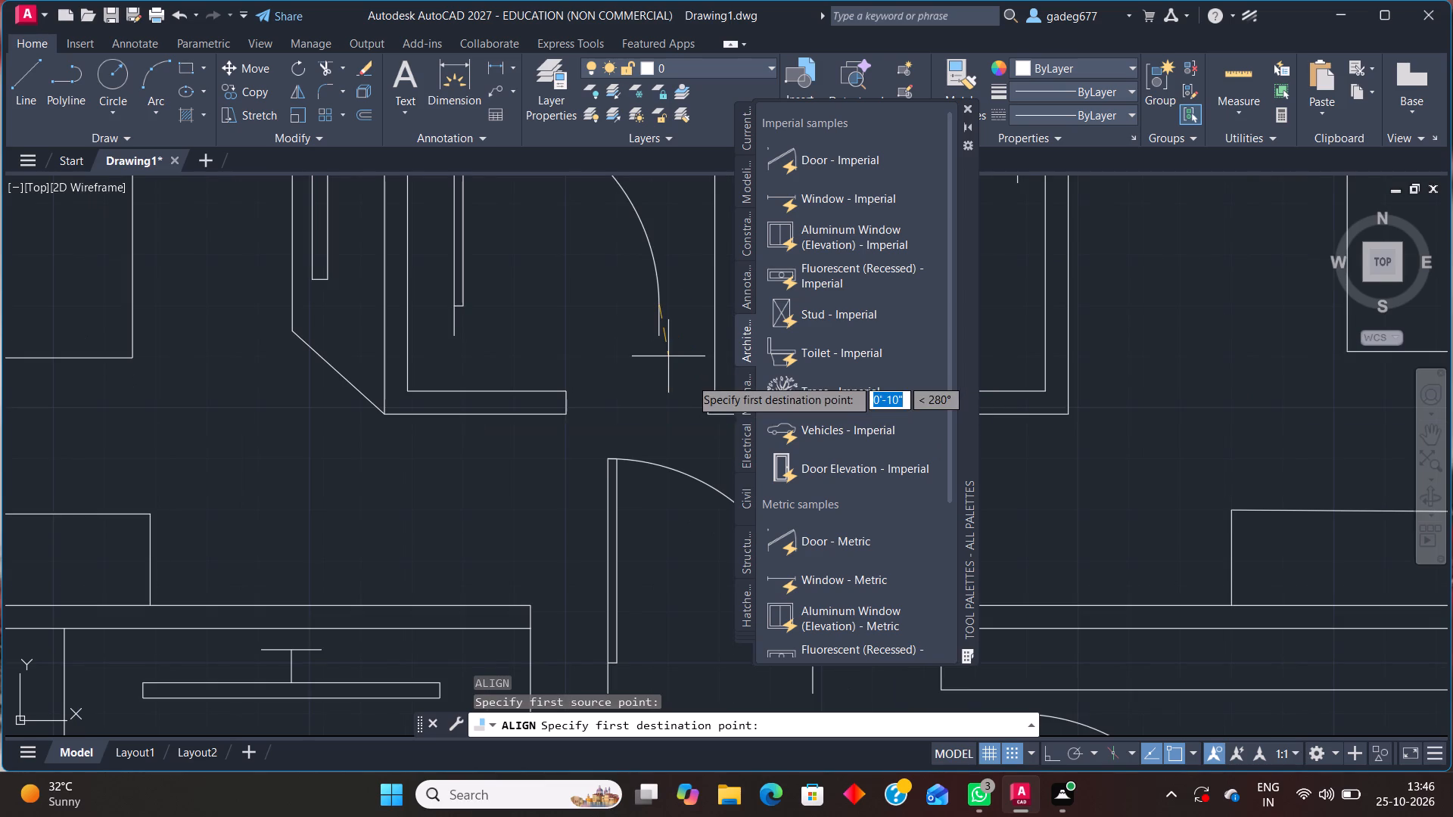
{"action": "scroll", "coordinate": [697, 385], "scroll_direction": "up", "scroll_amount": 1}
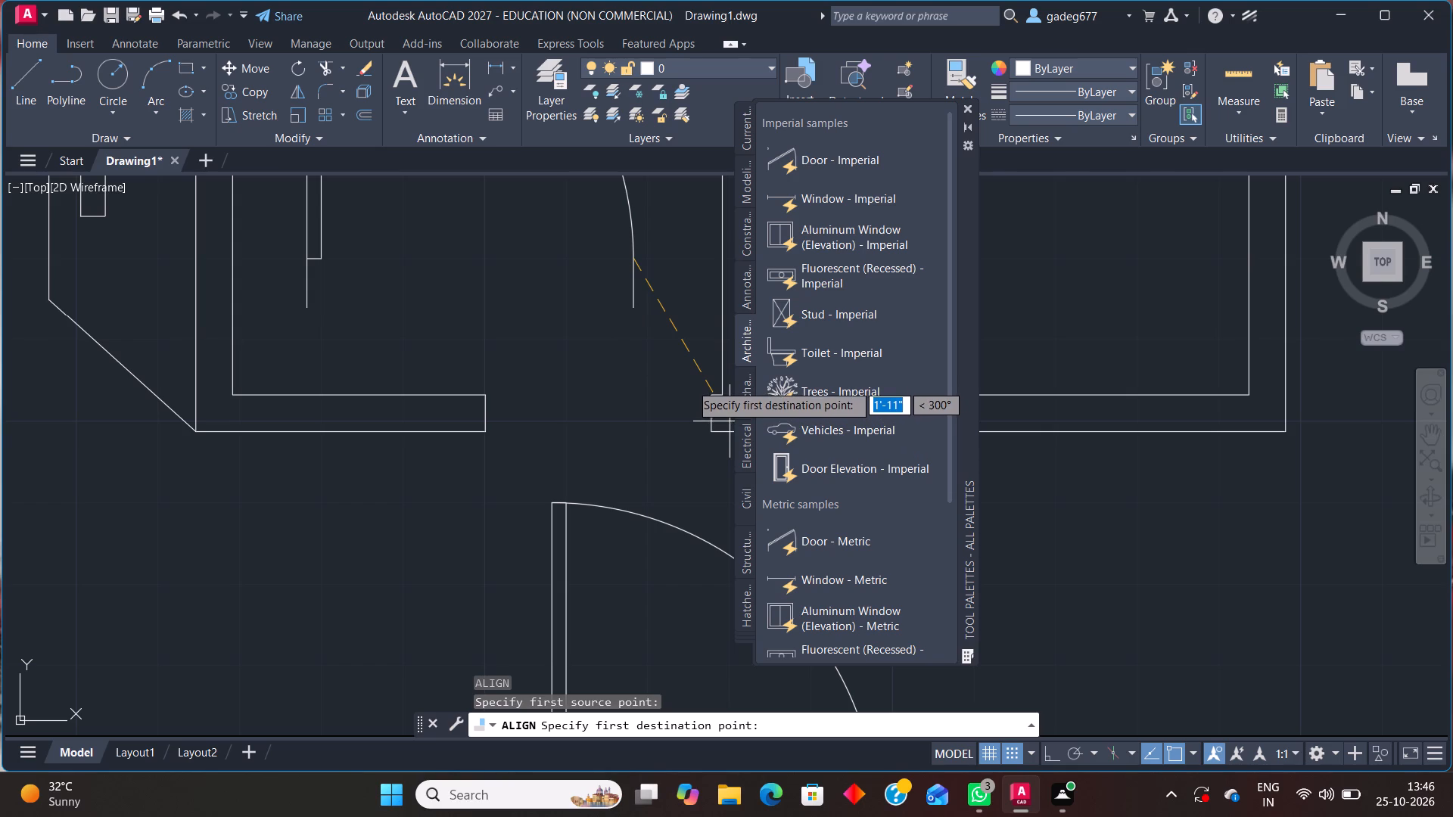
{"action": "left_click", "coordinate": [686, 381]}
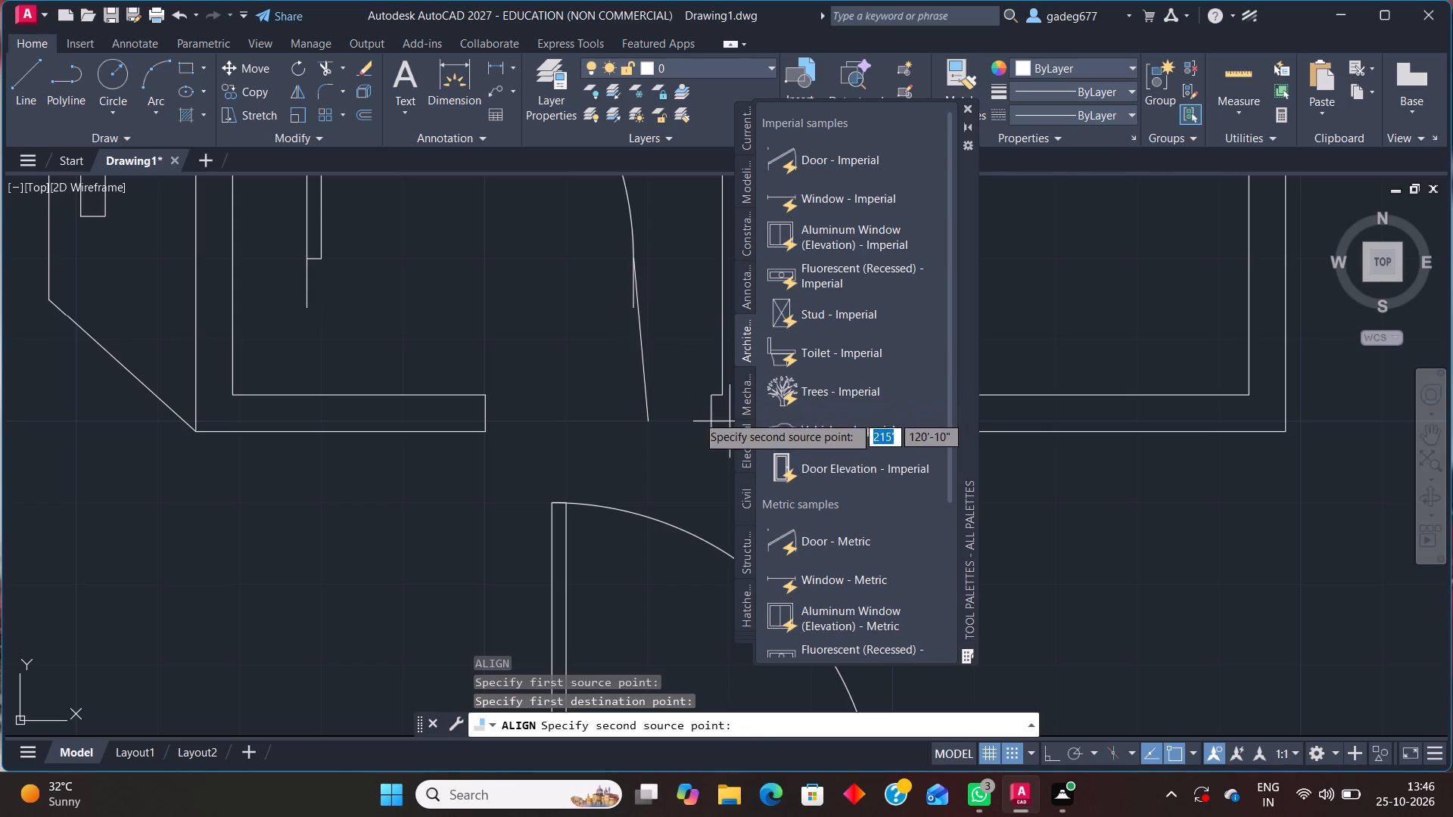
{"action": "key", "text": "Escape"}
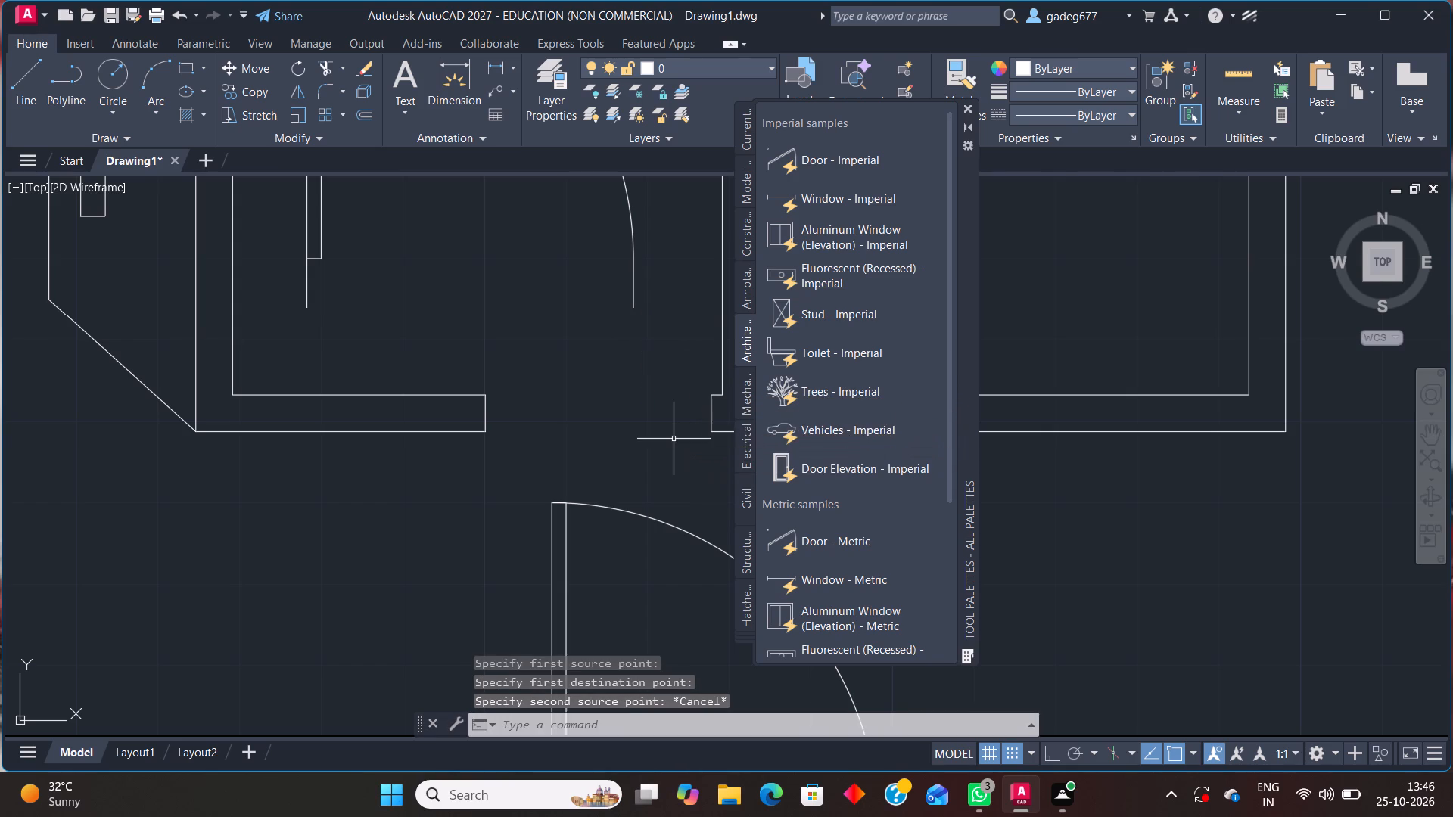
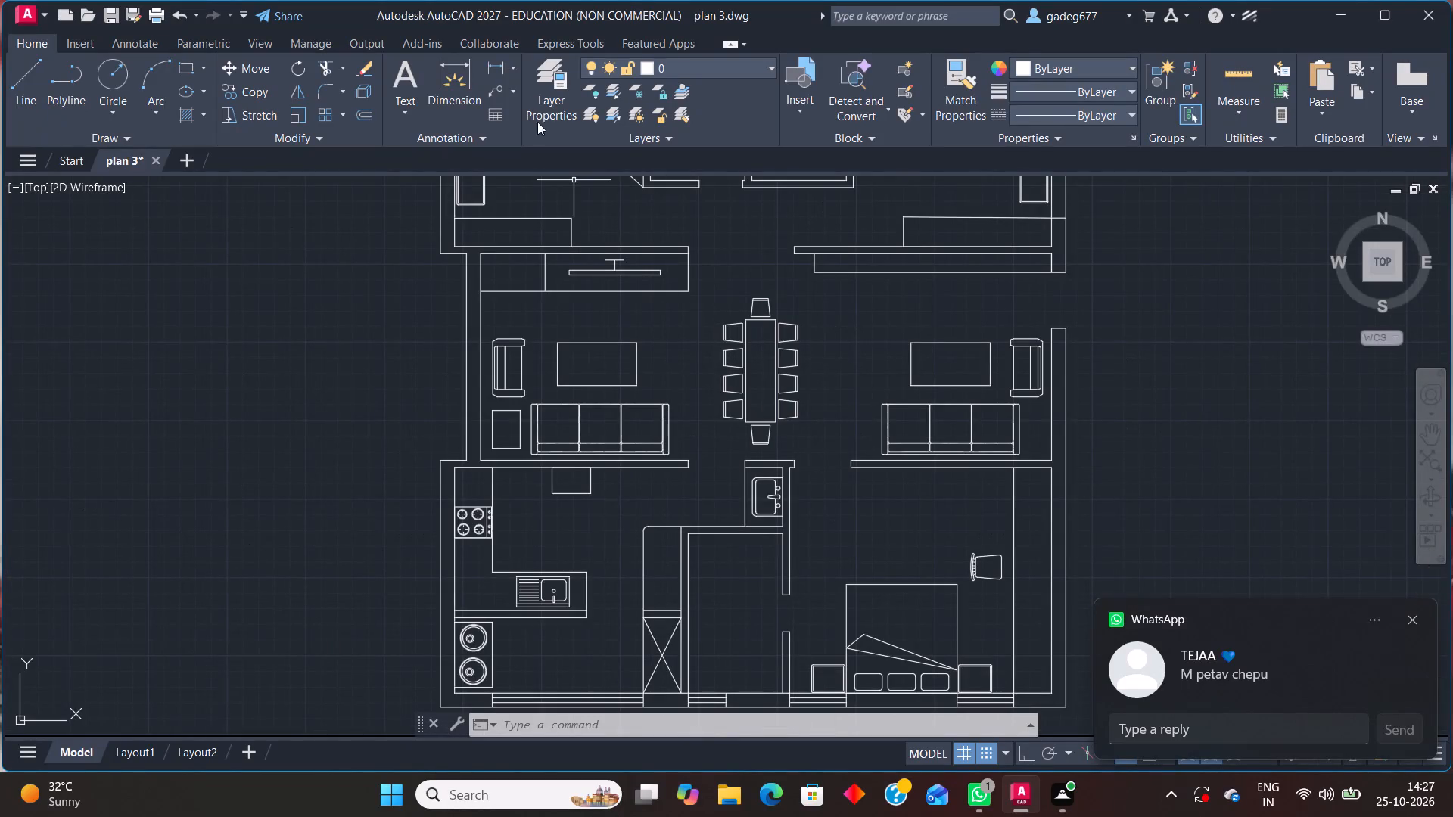
Create multiline text in the kitchen between the stove and the sink, with TOILET in capitals as its first line.
{"action": "left_click", "coordinate": [418, 67]}
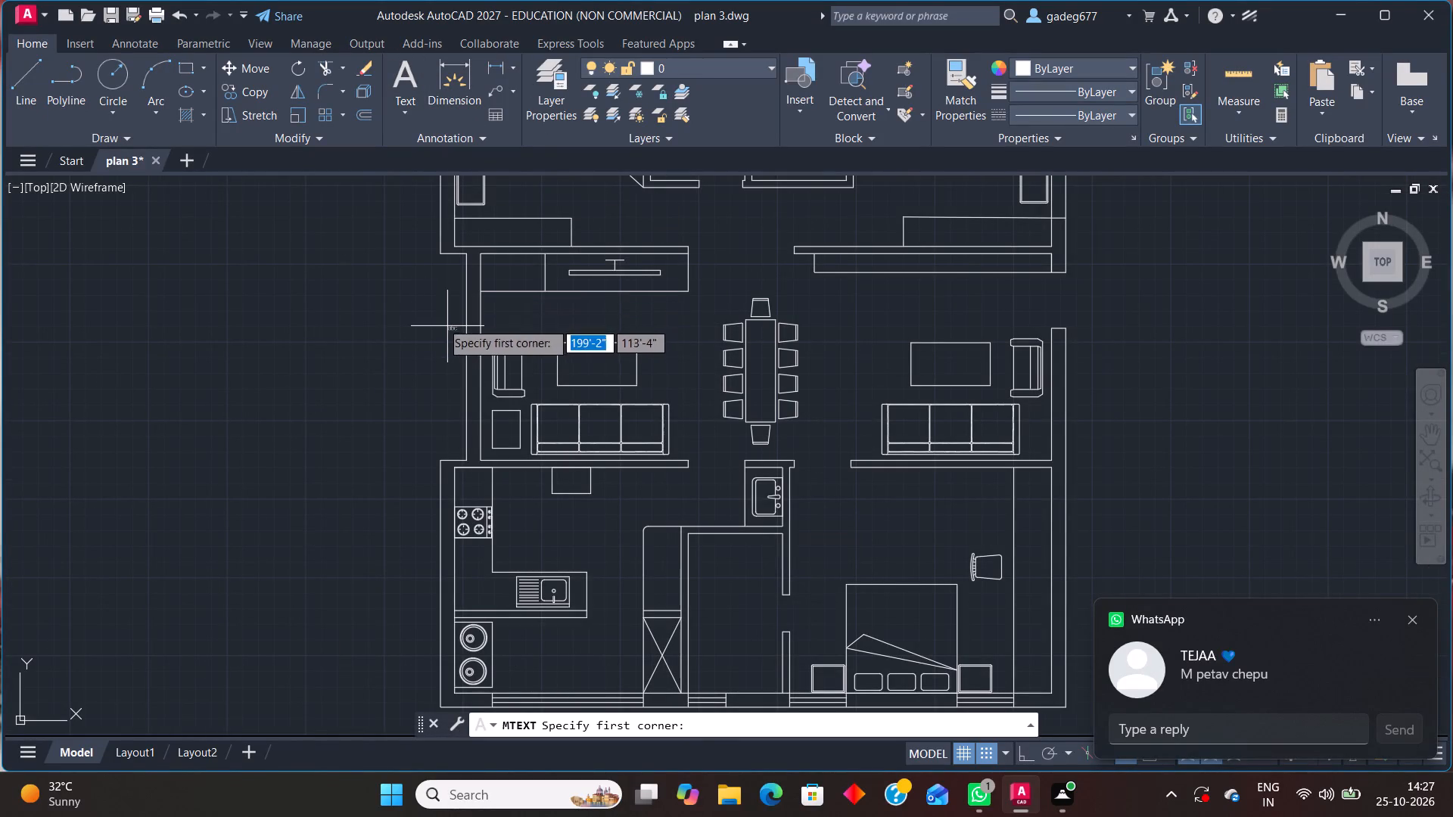
{"action": "left_click", "coordinate": [520, 511]}
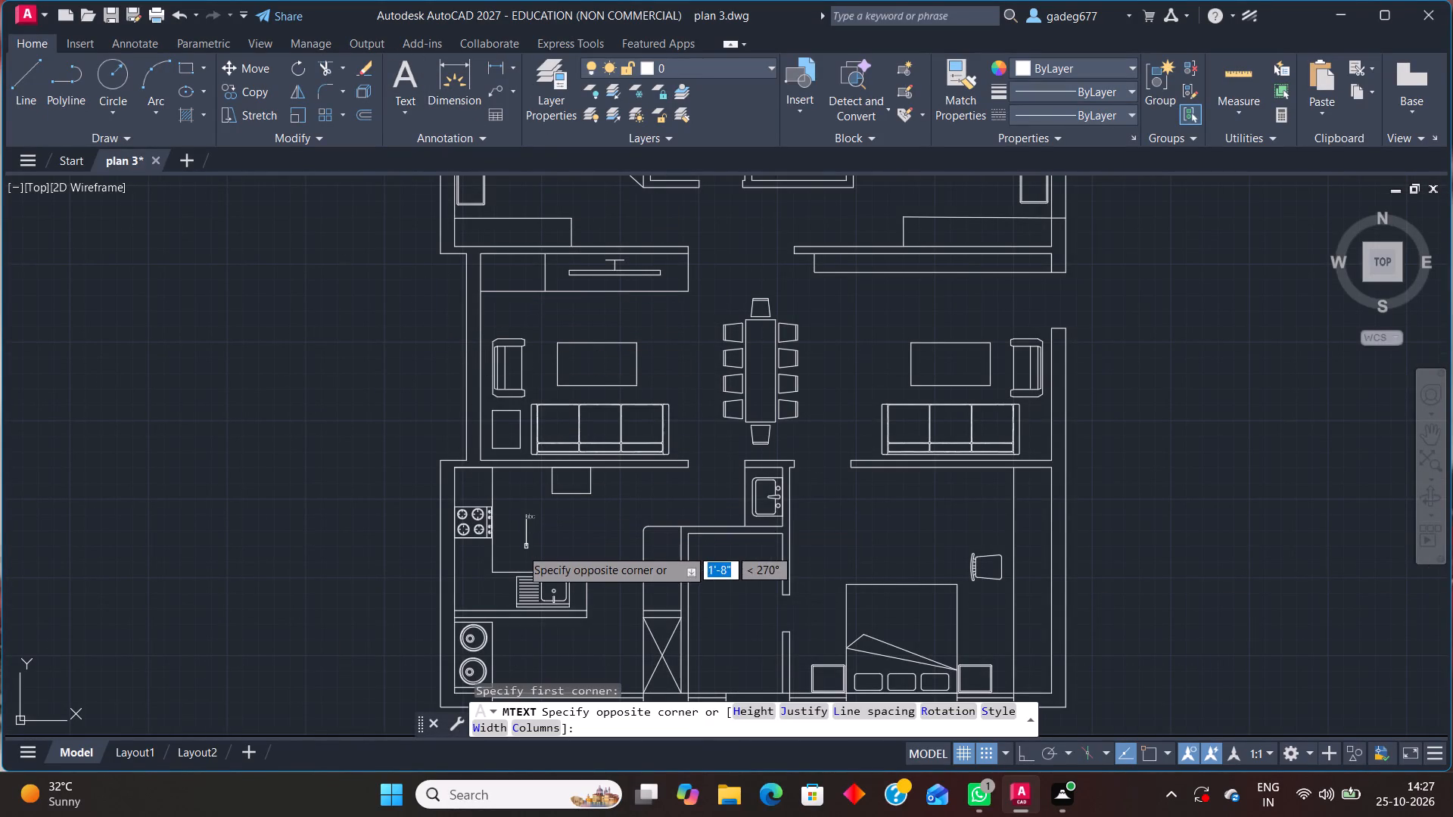
{"action": "left_click", "coordinate": [521, 548]}
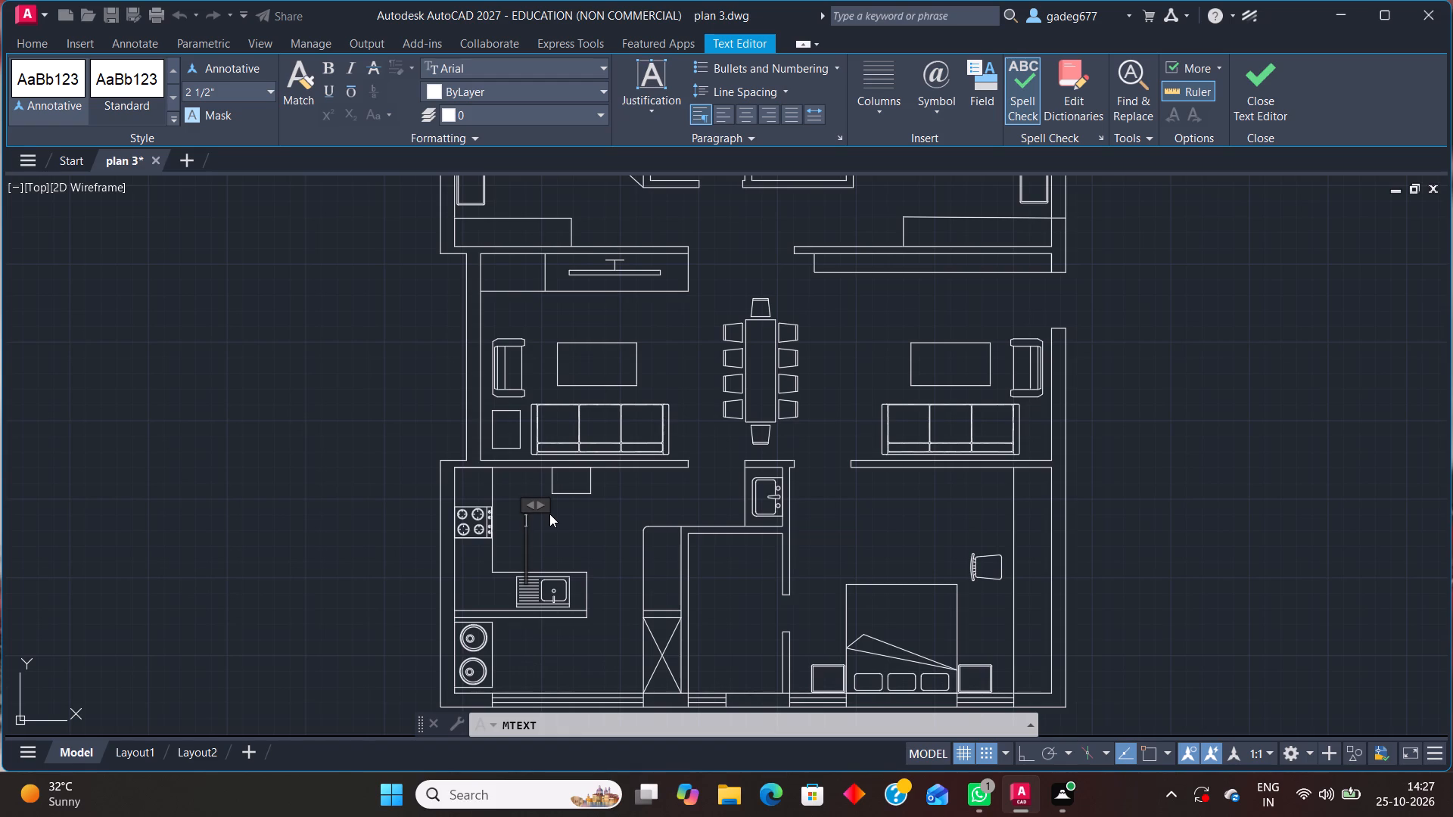
{"action": "key", "text": "t"}
{"action": "type", "text": "oilet"}
{"action": "key", "text": "BackSpace"}
{"action": "key", "text": "BackSpace"}
{"action": "key", "text": "BackSpace"}
{"action": "key", "text": "BackSpace"}
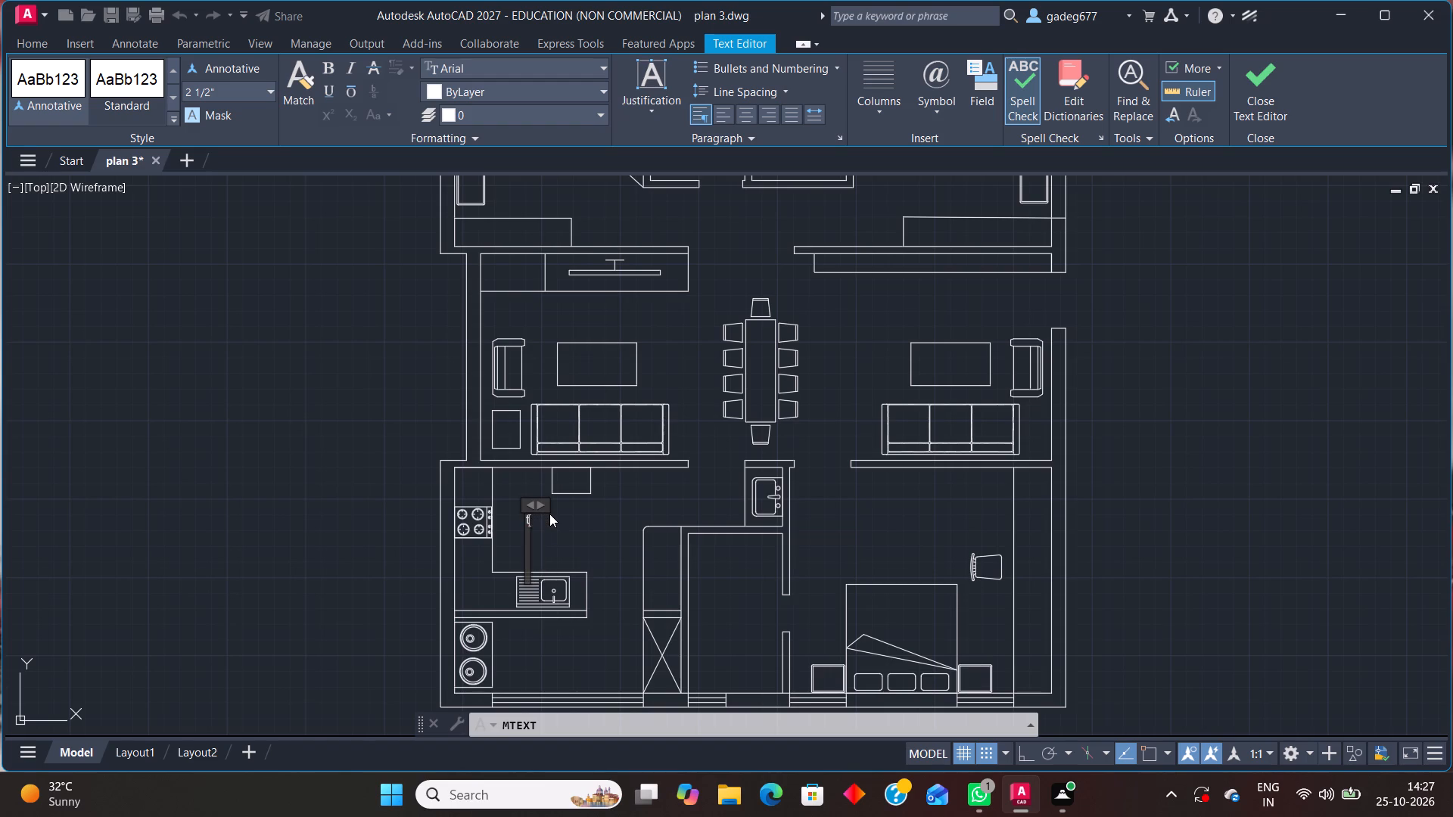
{"action": "key", "text": "BackSpace"}
{"action": "key", "text": "BackSpace"}
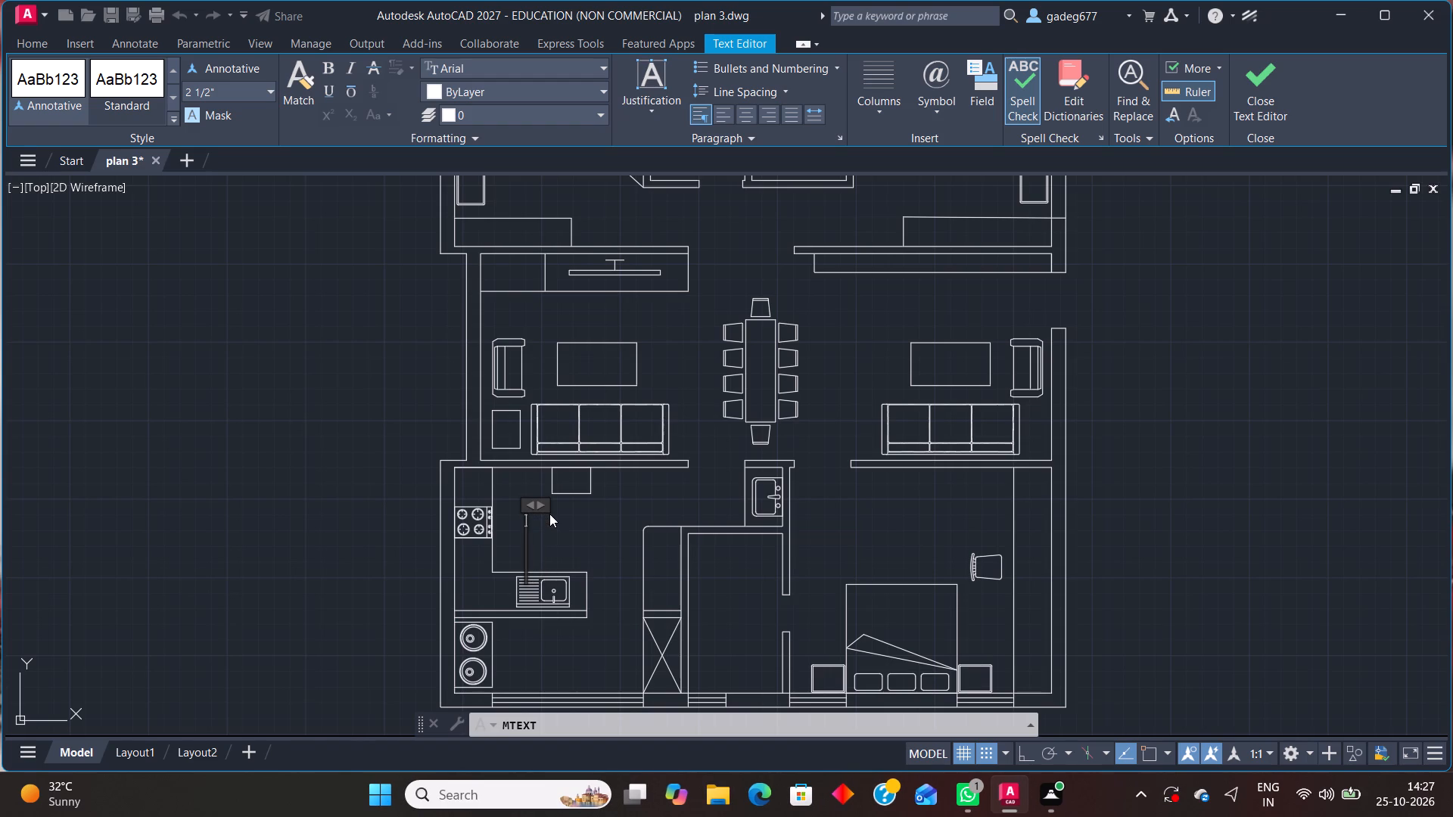
{"action": "key", "text": "t"}
{"action": "type", "text": "OILET"}
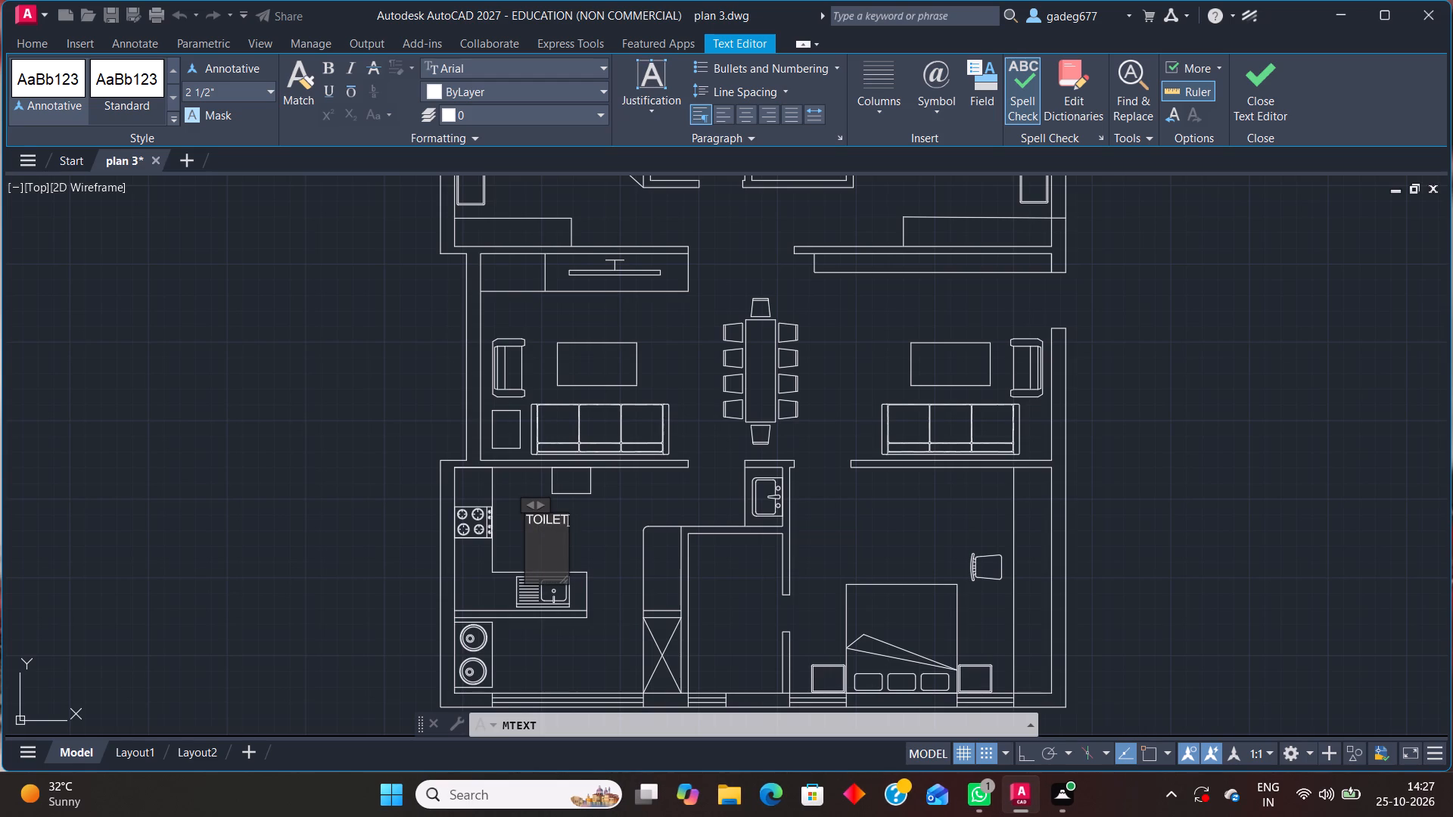
{"action": "key", "text": "Return"}
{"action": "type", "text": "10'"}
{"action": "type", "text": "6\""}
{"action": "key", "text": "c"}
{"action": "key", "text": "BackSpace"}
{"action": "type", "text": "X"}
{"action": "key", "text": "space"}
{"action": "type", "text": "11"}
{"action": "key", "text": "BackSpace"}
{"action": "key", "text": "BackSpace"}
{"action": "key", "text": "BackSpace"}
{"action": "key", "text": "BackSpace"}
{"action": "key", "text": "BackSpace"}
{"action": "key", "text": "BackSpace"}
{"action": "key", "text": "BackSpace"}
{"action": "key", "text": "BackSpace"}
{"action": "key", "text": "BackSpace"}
Enter 5' X 8'6" as the second line under TOILET and finish the text.
{"action": "key", "text": "5"}
{"action": "key", "text": "apostrophe"}
{"action": "key", "text": "space"}
{"action": "type", "text": "X"}
{"action": "key", "text": "space"}
{"action": "key", "text": "6"}
{"action": "key", "text": "BackSpace"}
{"action": "type", "text": "8'6\""}
{"action": "left_click", "coordinate": [583, 526]}
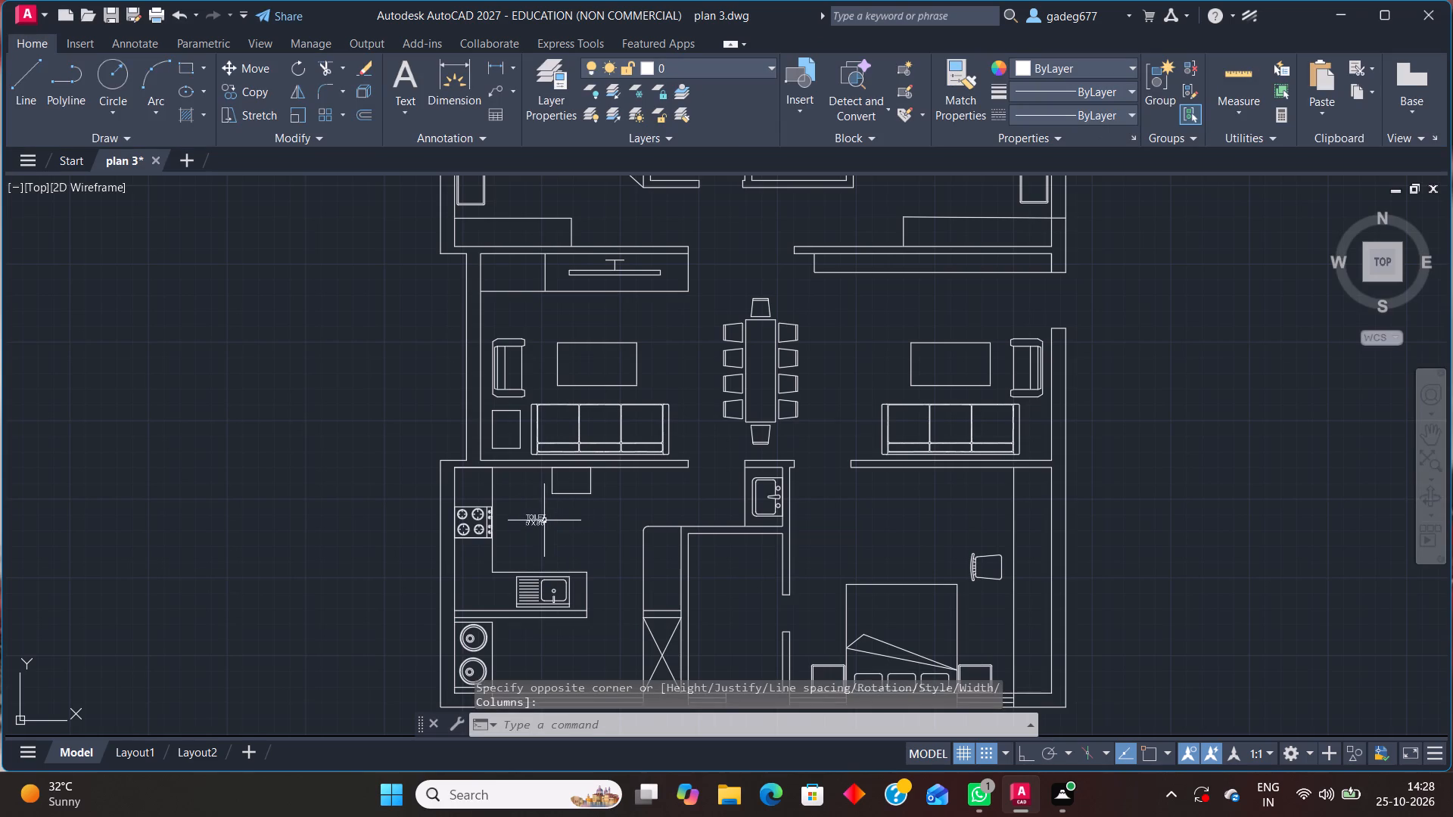
Move the TOILET label from the kitchen into the small room west of the southeast bedroom.
{"action": "left_click", "coordinate": [544, 521]}
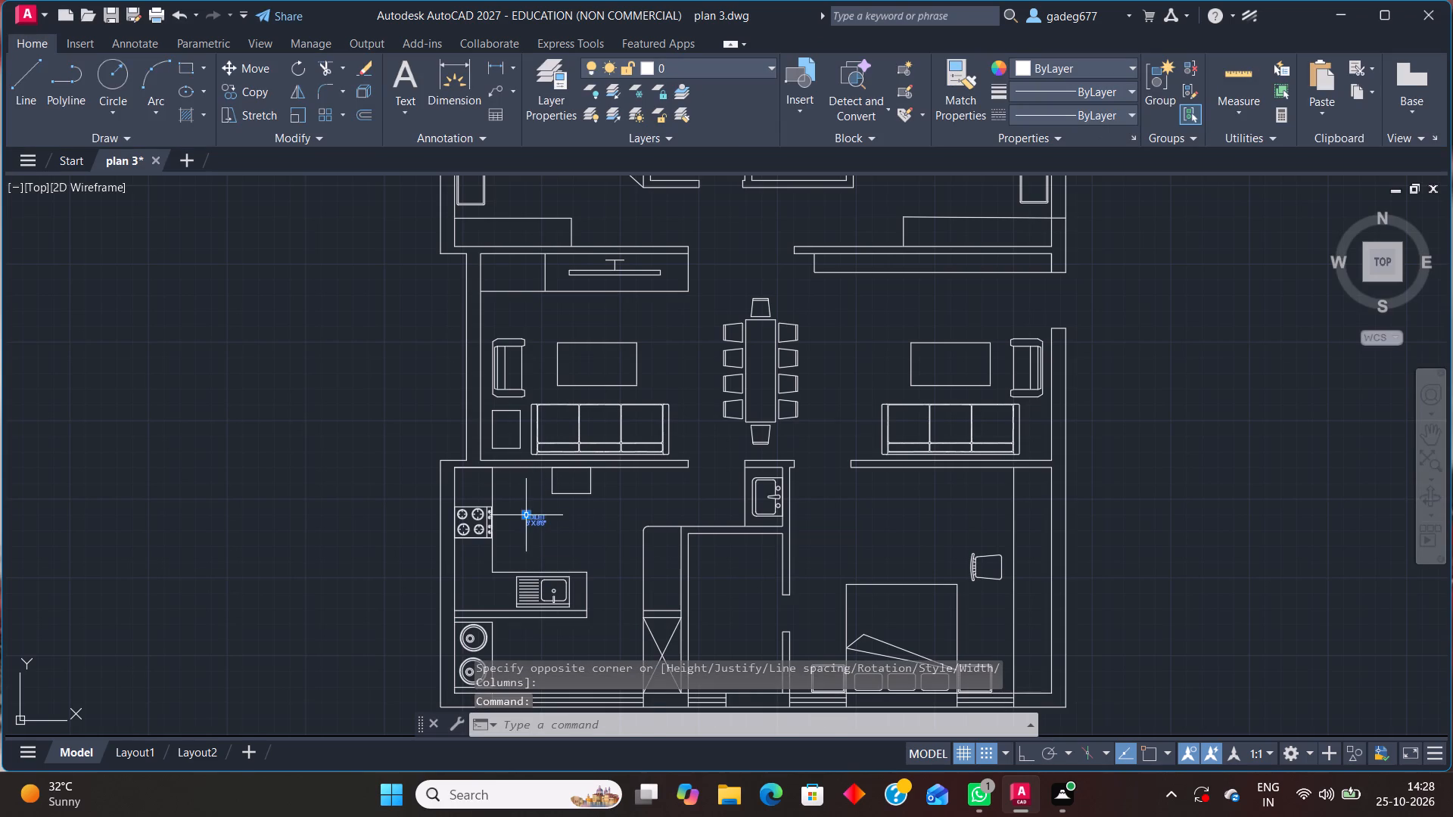
{"action": "left_click", "coordinate": [522, 517]}
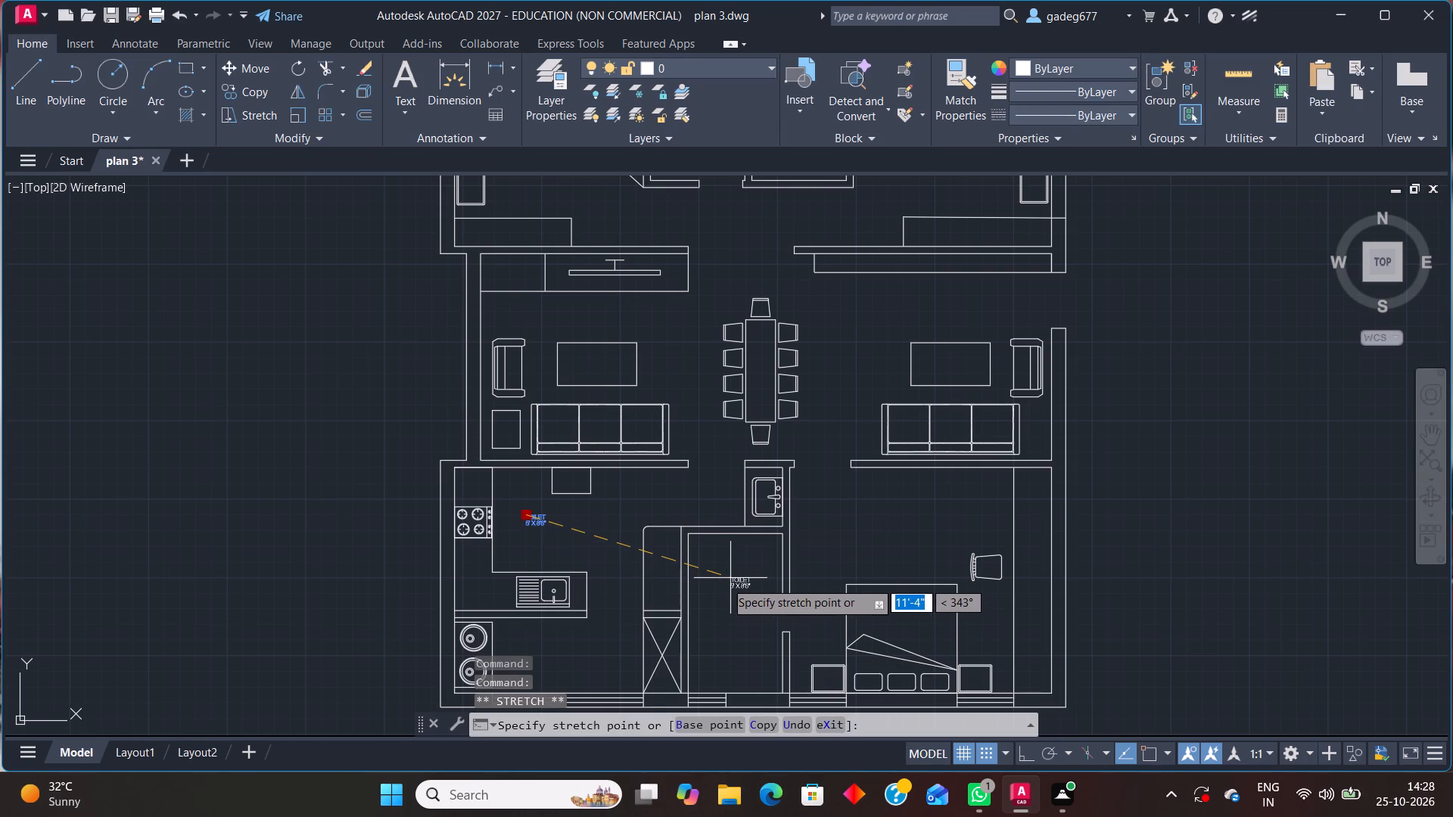
{"action": "left_click", "coordinate": [725, 581]}
Scale up the TOILET label freehand so its text spans most of the small room's width.
{"action": "key", "text": "s"}
{"action": "key", "text": "c"}
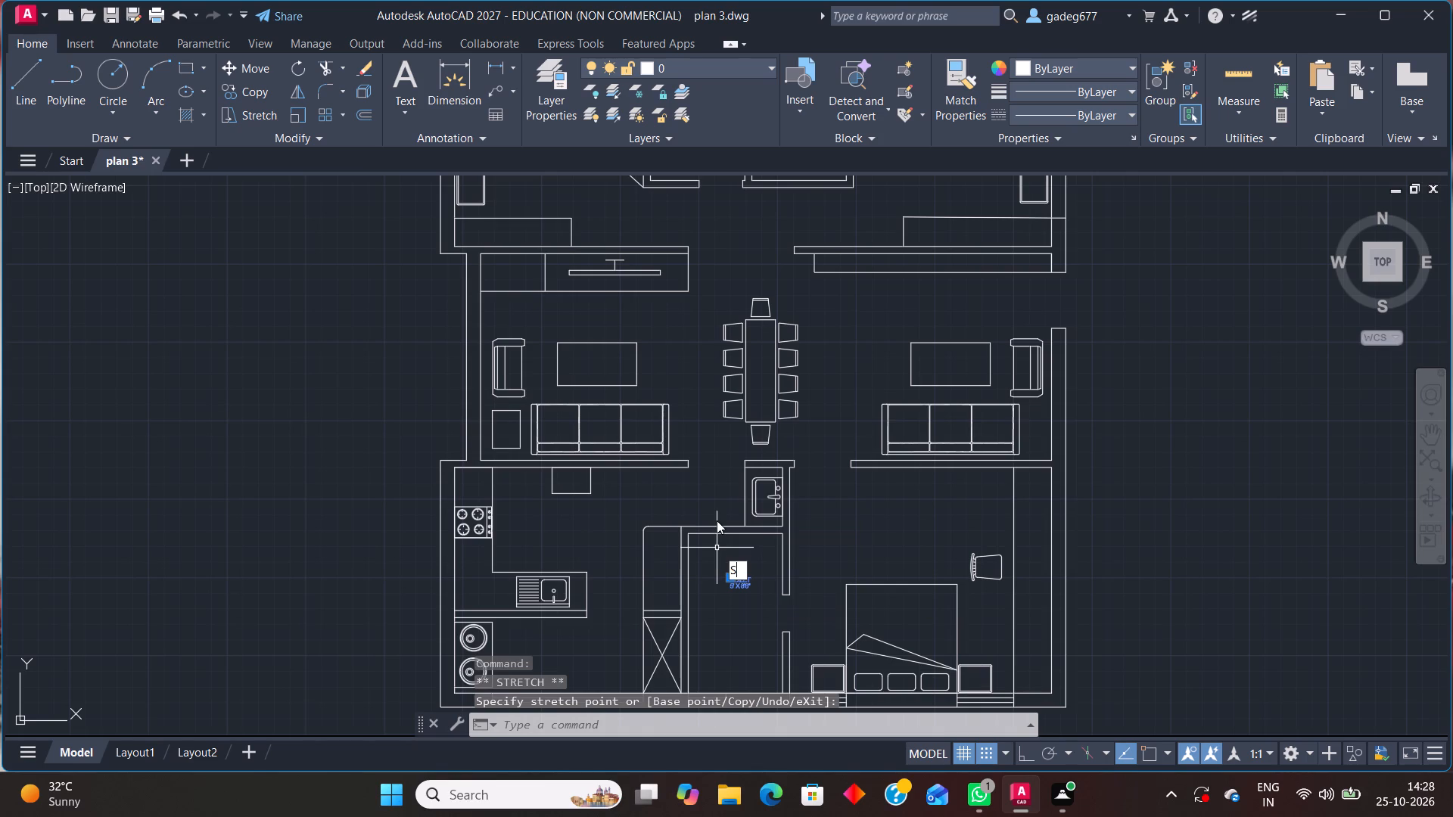
{"action": "key", "text": "Return"}
{"action": "left_click", "coordinate": [723, 585]}
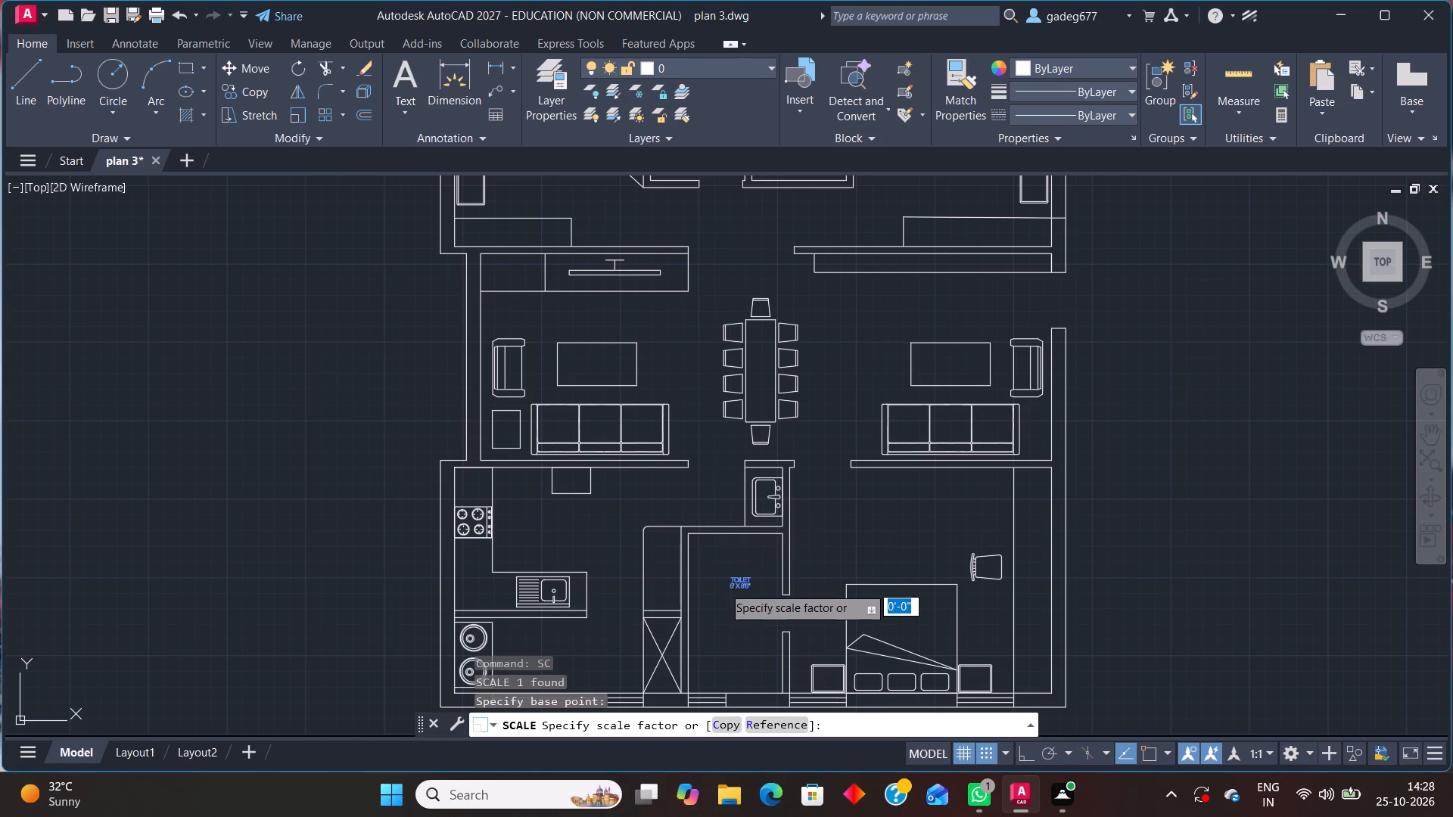
{"action": "left_click", "coordinate": [736, 613]}
Shift the enlarged TOILET label about 1'-8" west so it fits between the small room's walls.
{"action": "left_click", "coordinate": [752, 593]}
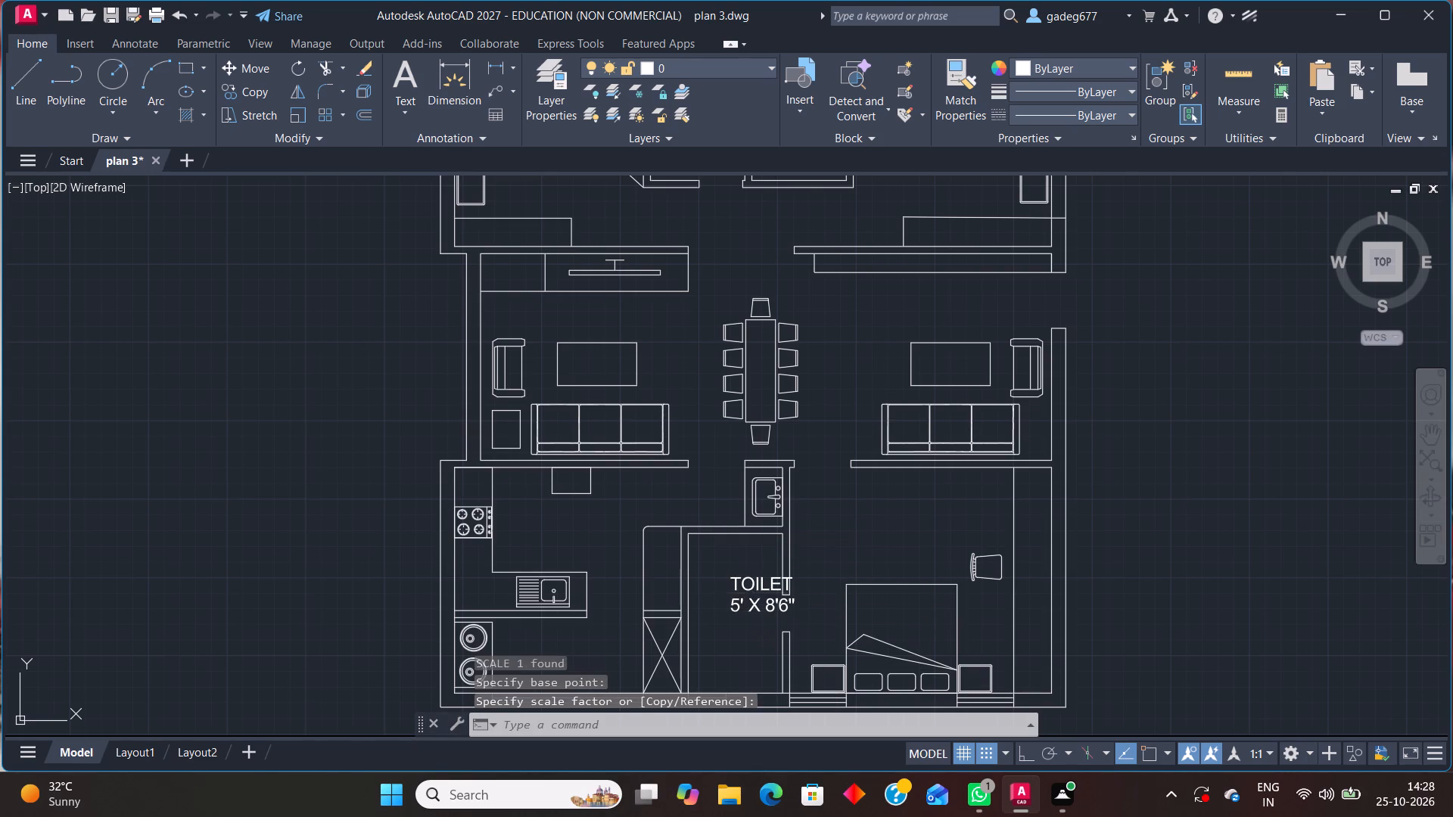
{"action": "left_click", "coordinate": [733, 577]}
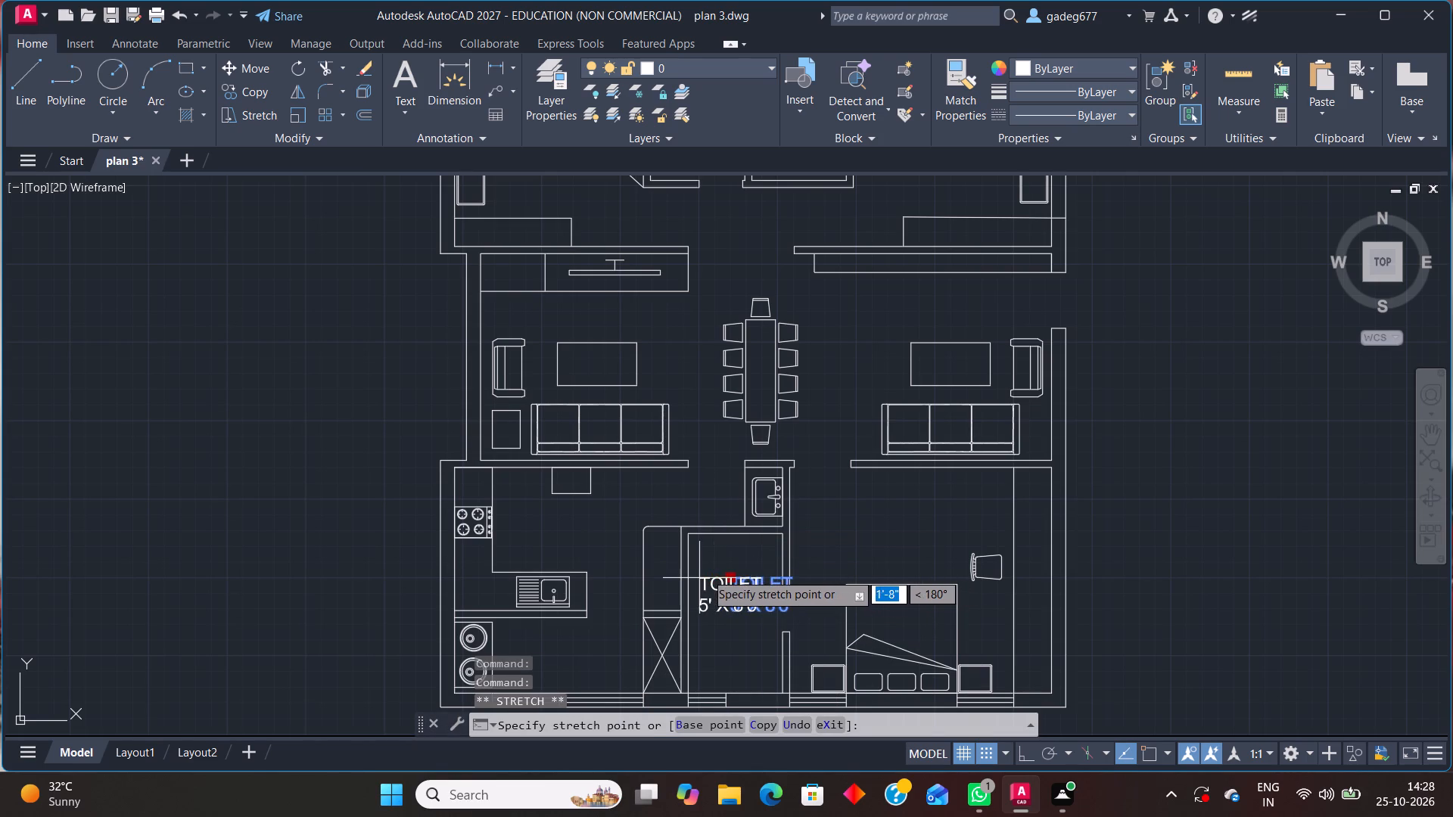
{"action": "left_click", "coordinate": [705, 573]}
{"action": "scroll", "coordinate": [622, 567], "scroll_direction": "down", "scroll_amount": 1}
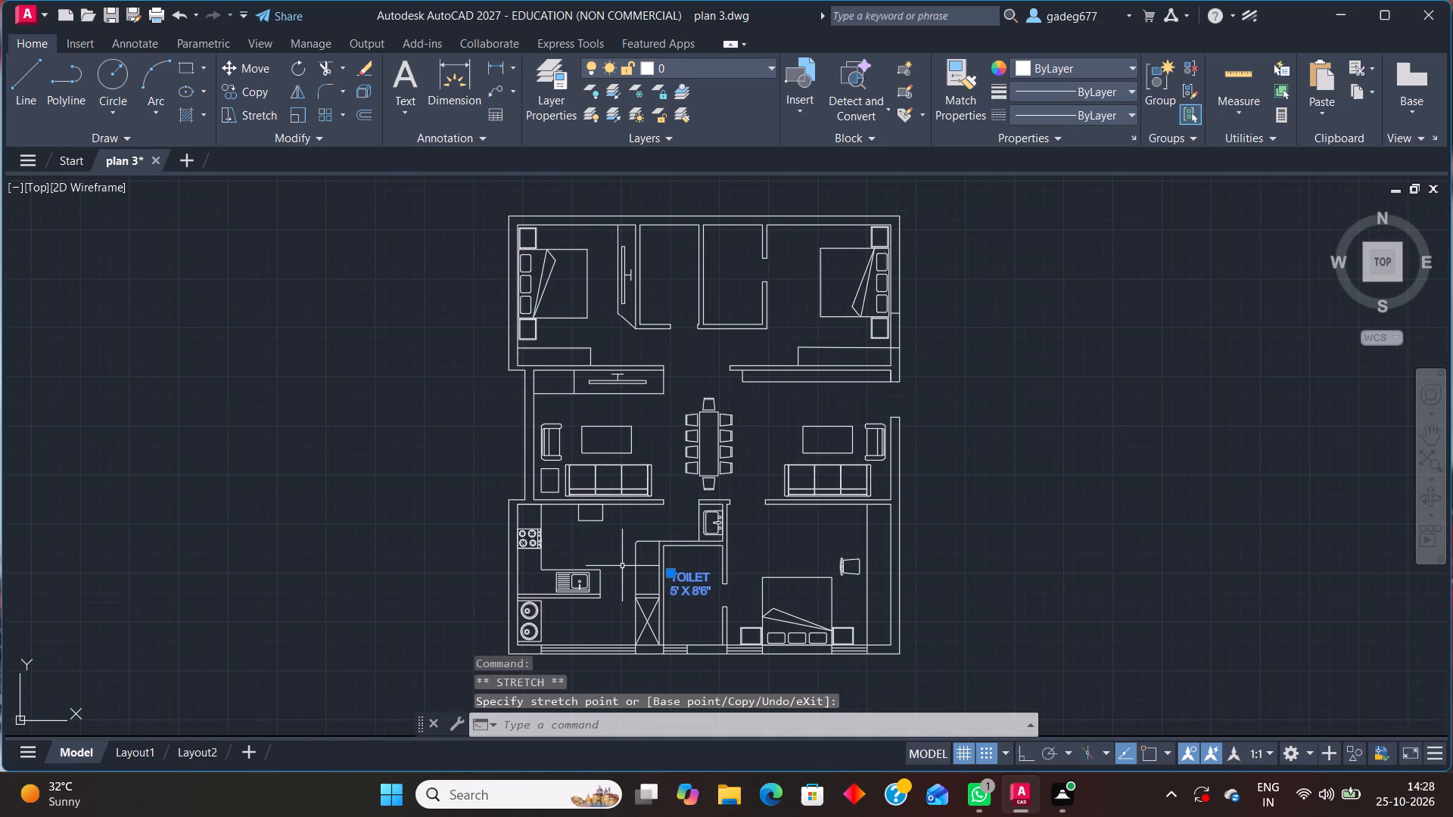
{"action": "key", "text": "Escape"}
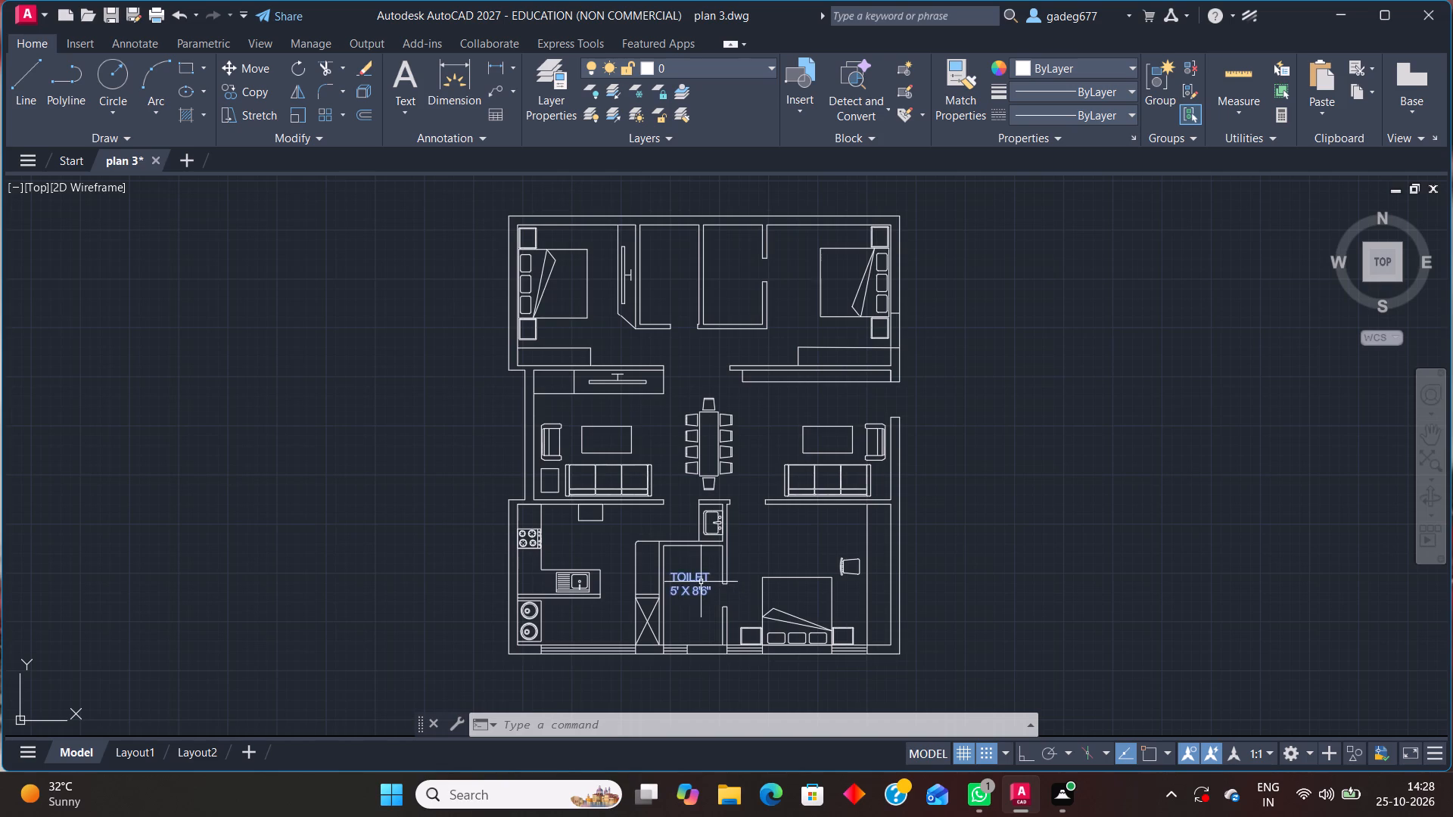
Copy the TOILET label from the small southern room into the northwest and northeast bedrooms, below the beds.
{"action": "left_click", "coordinate": [700, 582]}
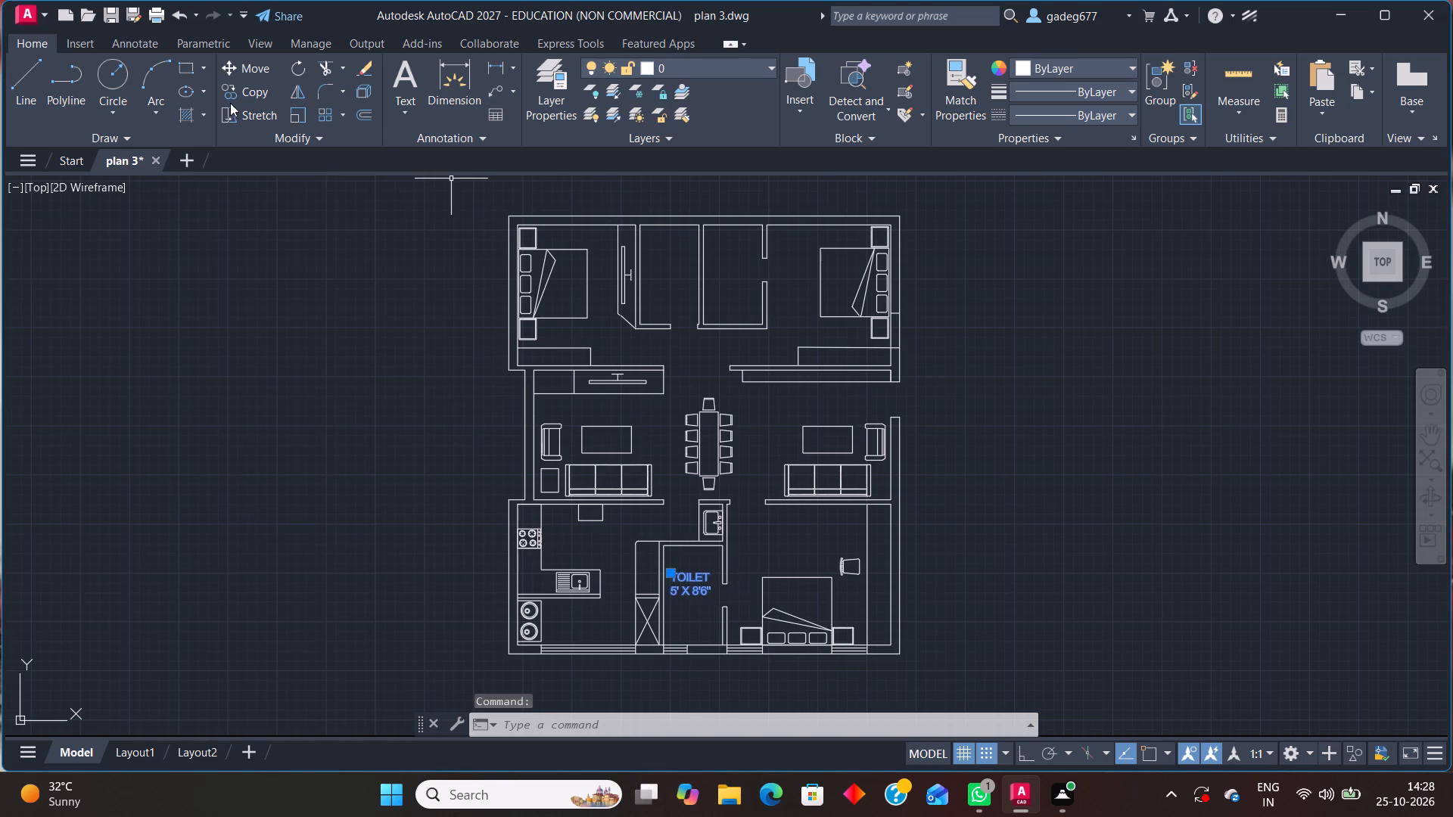
{"action": "left_click", "coordinate": [245, 88]}
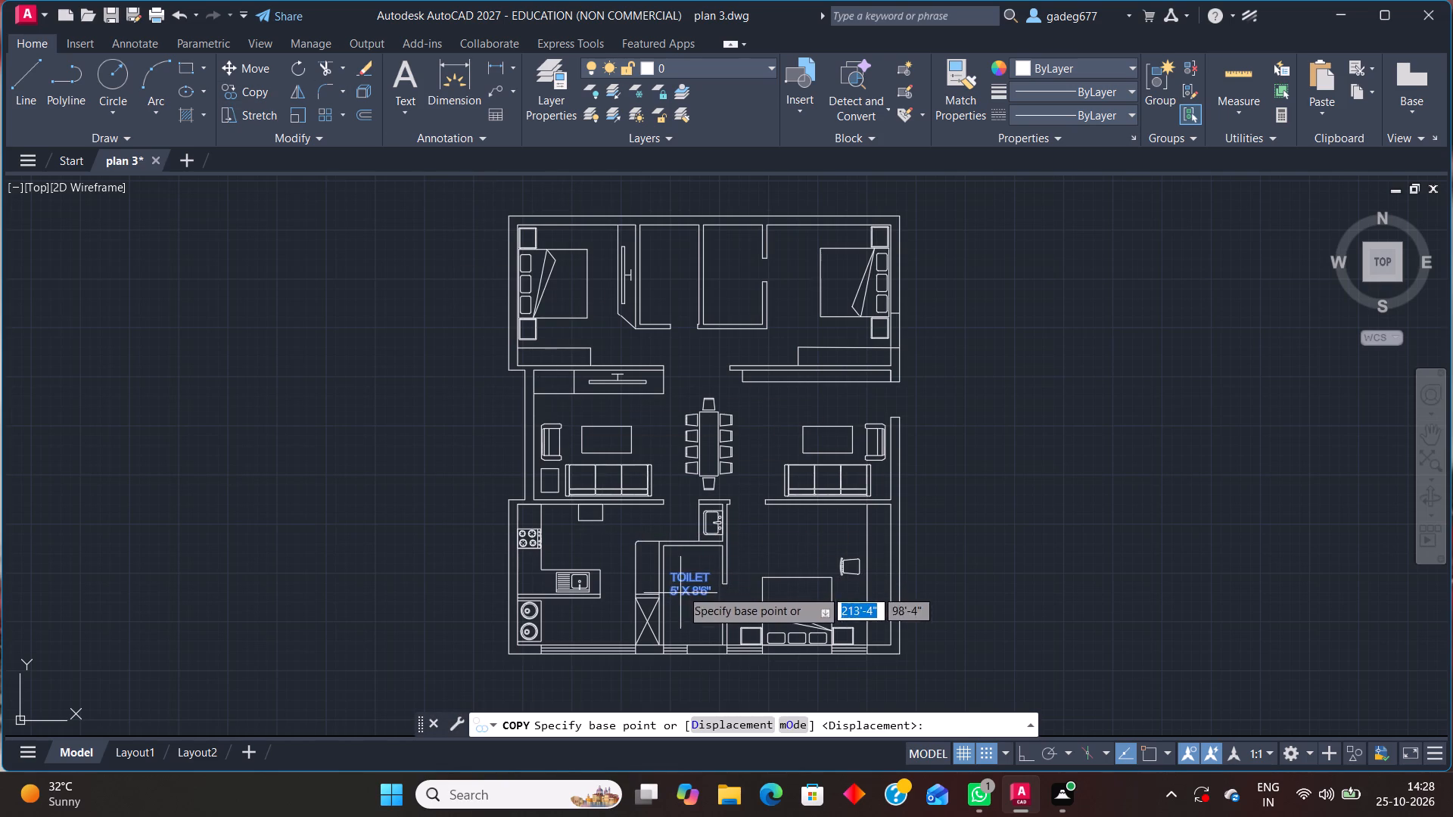
{"action": "left_click", "coordinate": [681, 589]}
{"action": "scroll", "coordinate": [577, 338], "scroll_direction": "up", "scroll_amount": 3}
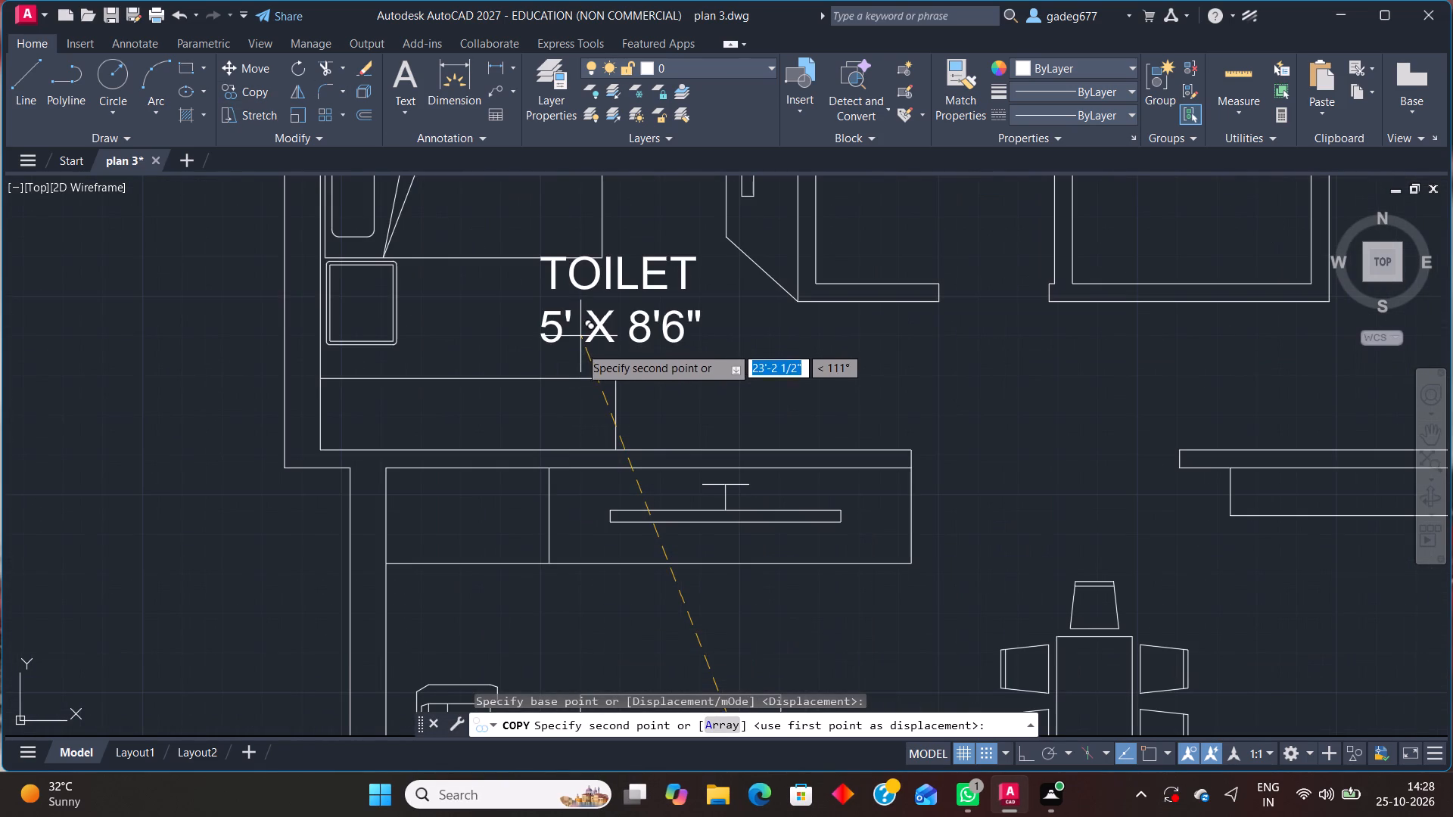
{"action": "scroll", "coordinate": [582, 351], "scroll_direction": "up", "scroll_amount": 3}
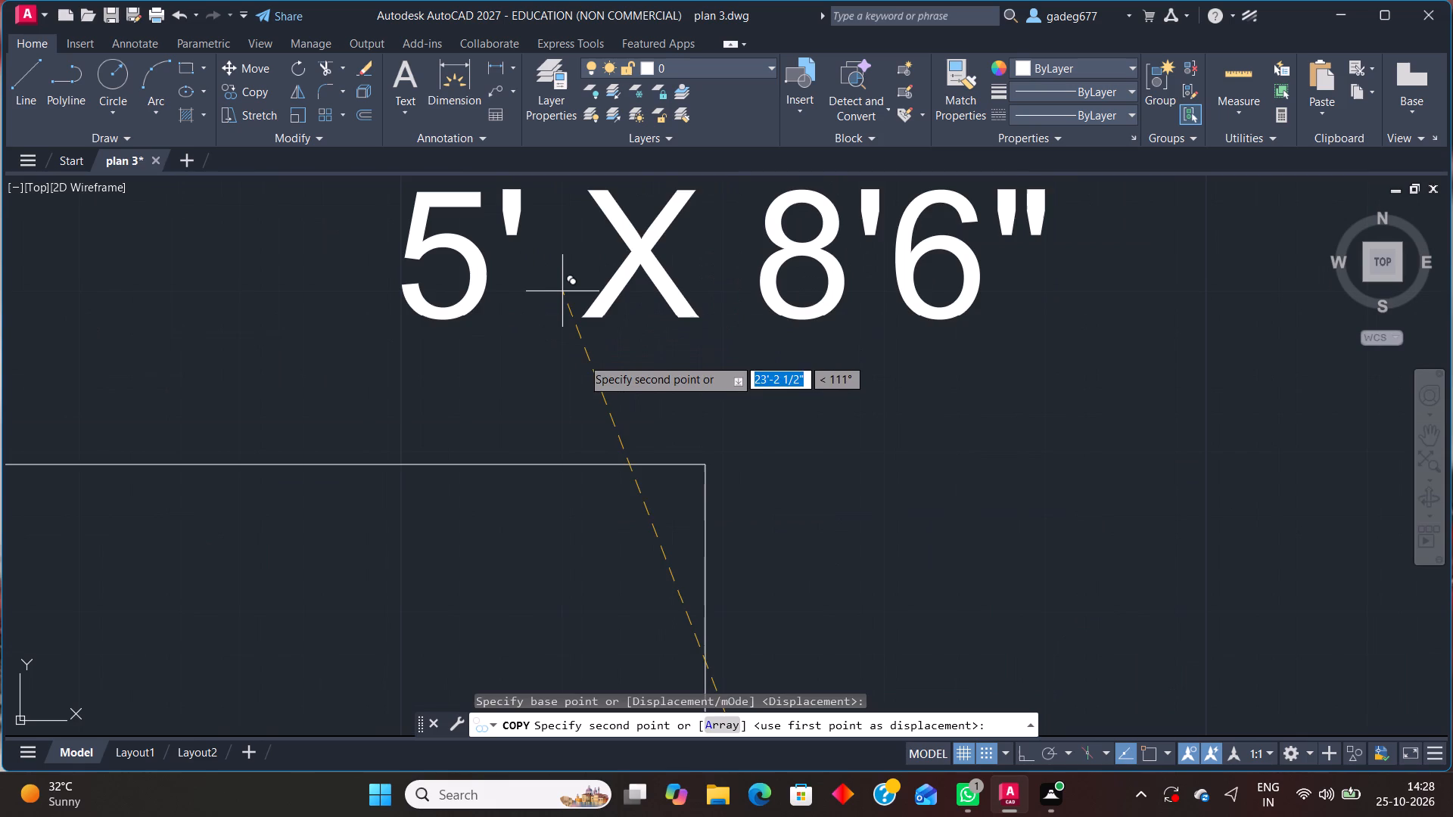
{"action": "scroll", "coordinate": [550, 369], "scroll_direction": "down", "scroll_amount": 2}
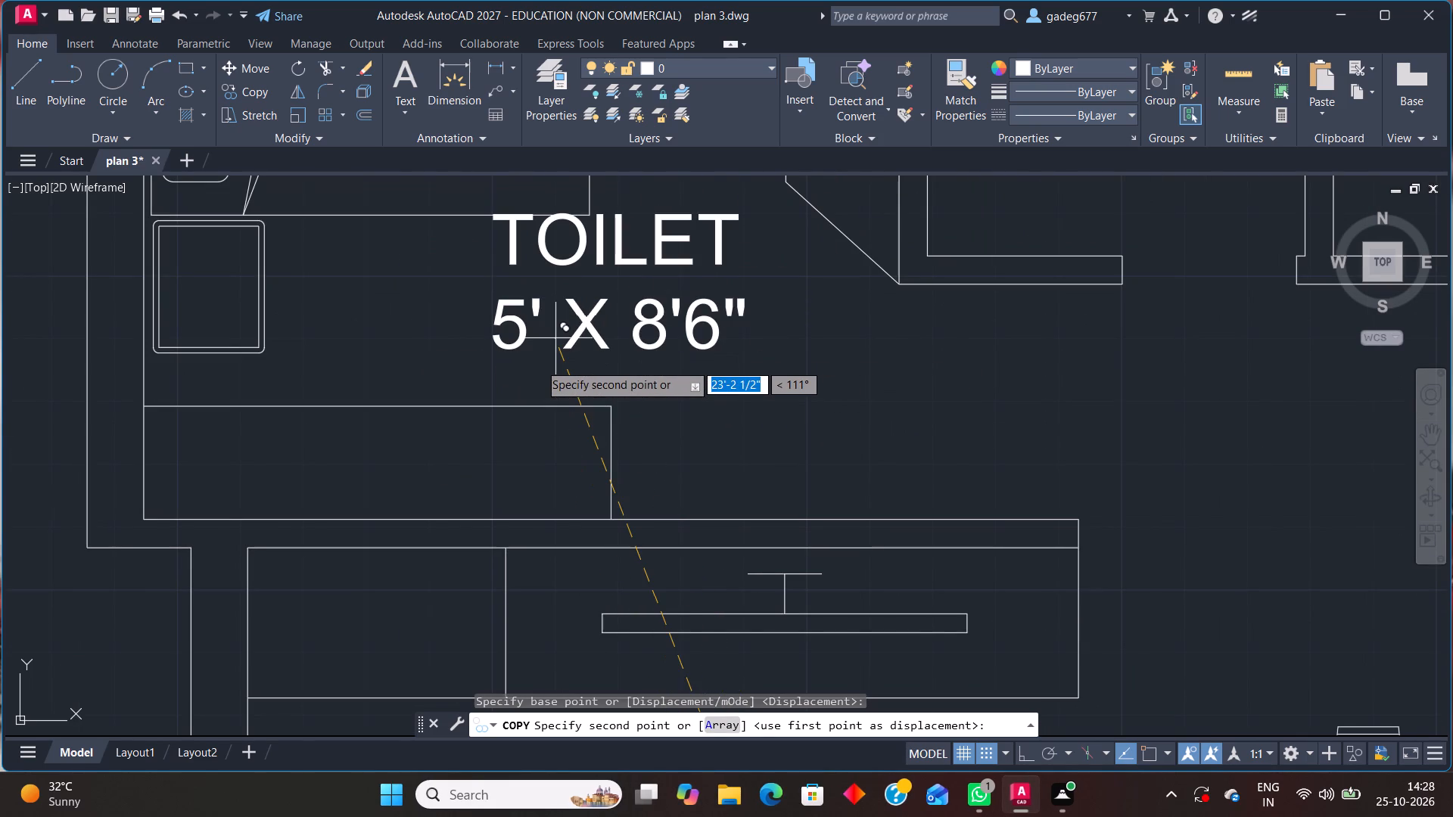
{"action": "left_click", "coordinate": [539, 363]}
{"action": "scroll", "coordinate": [708, 415], "scroll_direction": "down", "scroll_amount": 3}
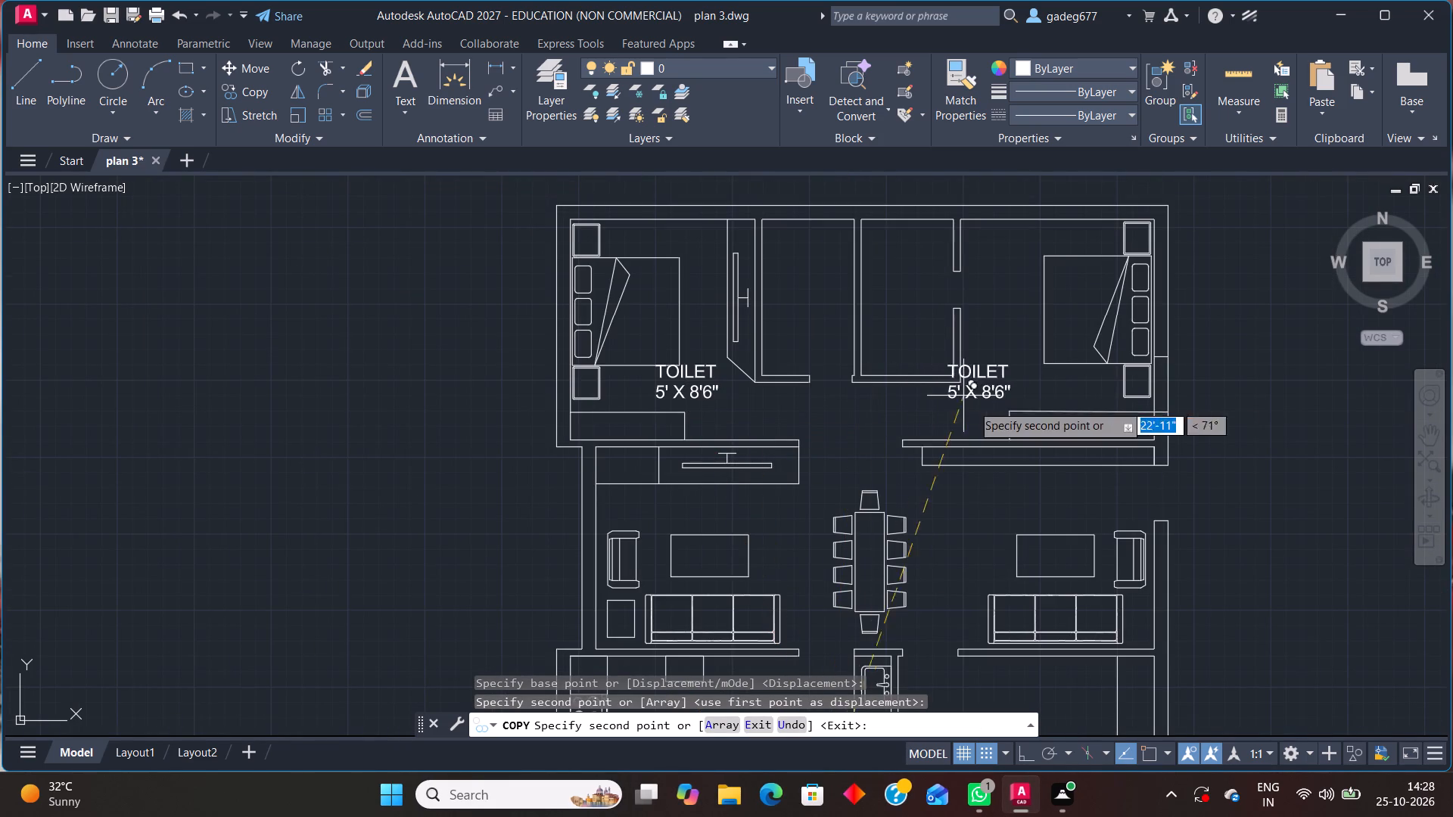
{"action": "scroll", "coordinate": [1003, 413], "scroll_direction": "up", "scroll_amount": 2}
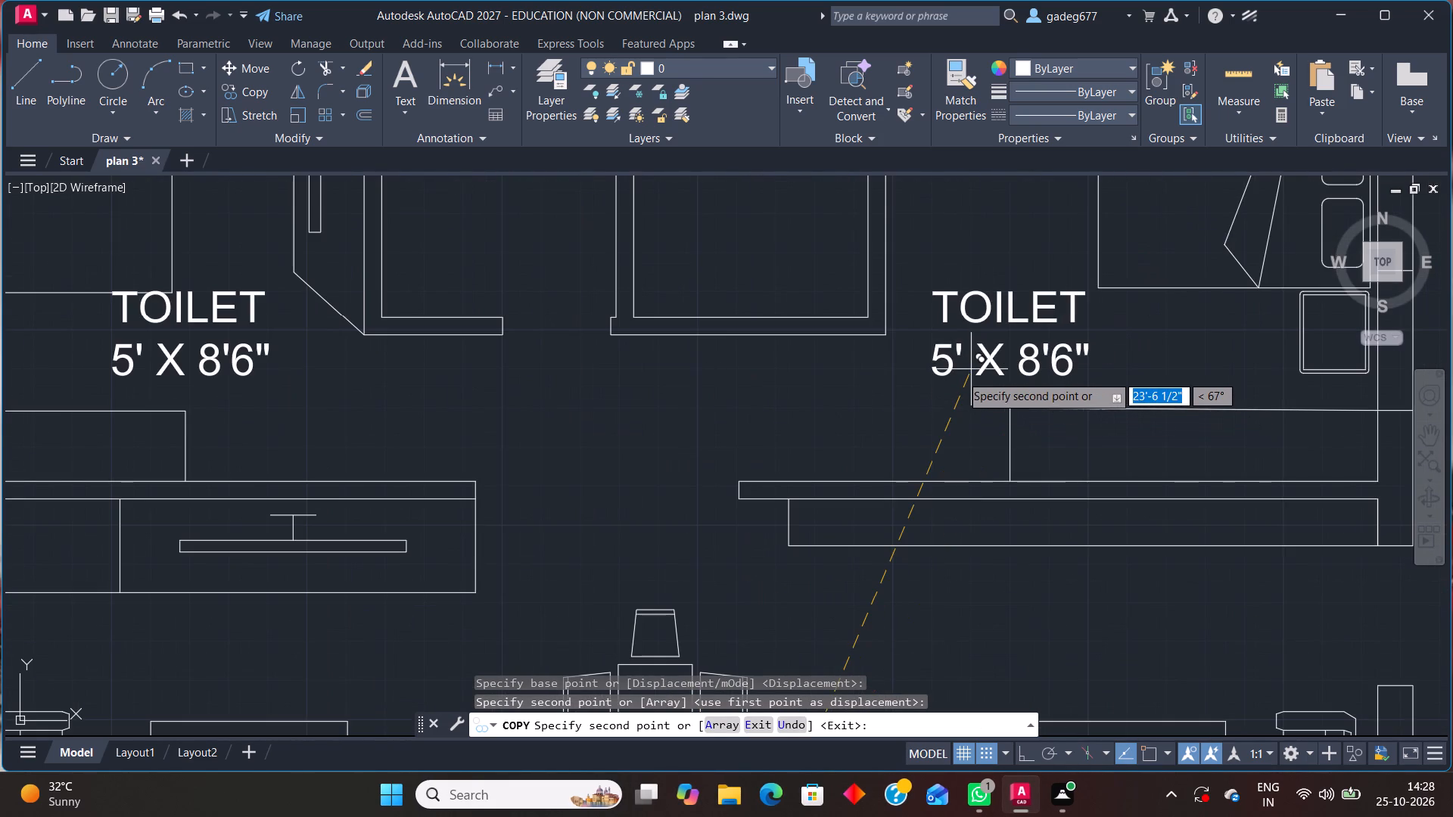
{"action": "left_click", "coordinate": [960, 374]}
{"action": "key", "text": "Escape"}
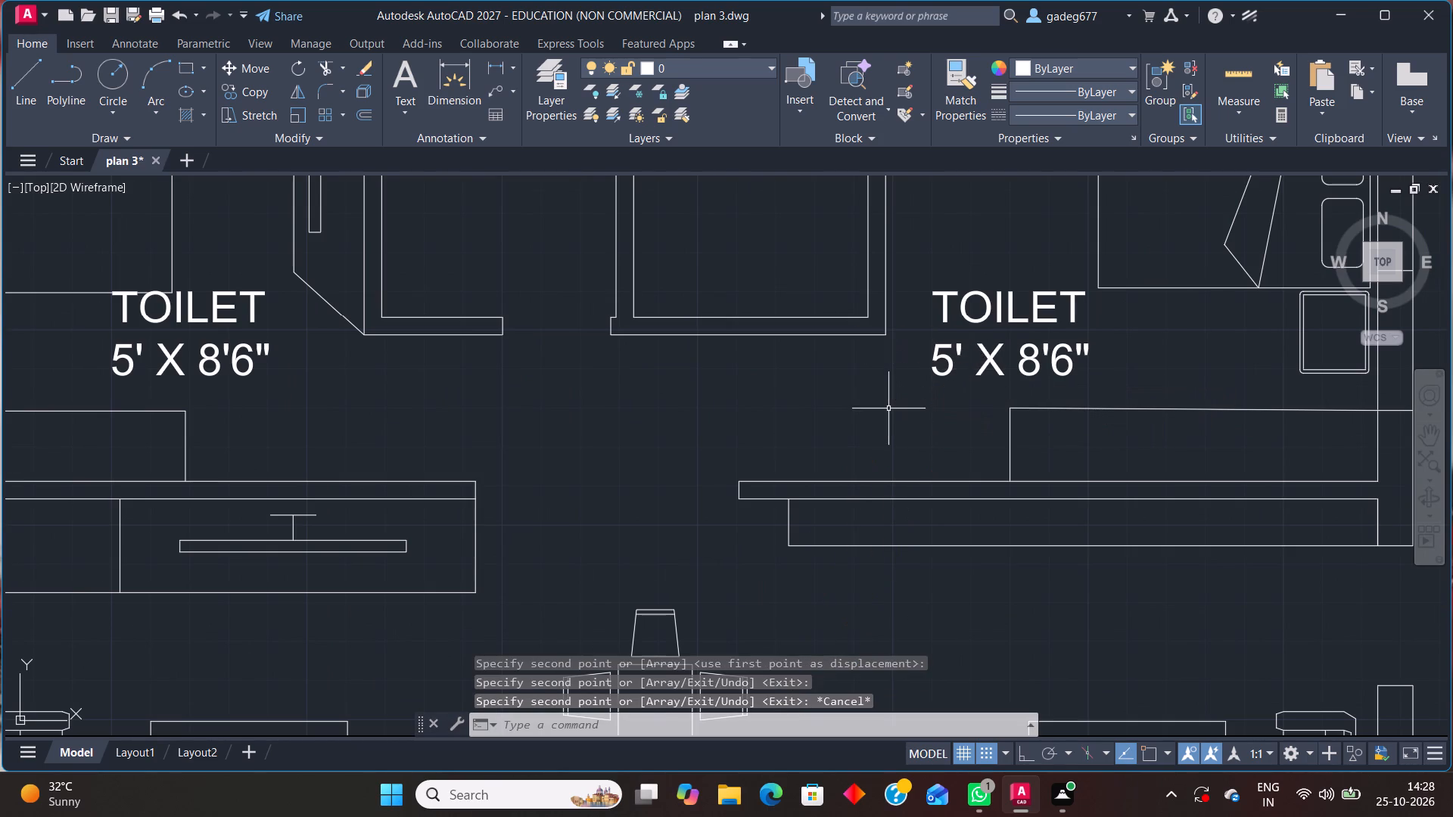
Replace the first line of the northwest bedroom's label copy with BED ROOM.
{"action": "double_click", "coordinate": [232, 356]}
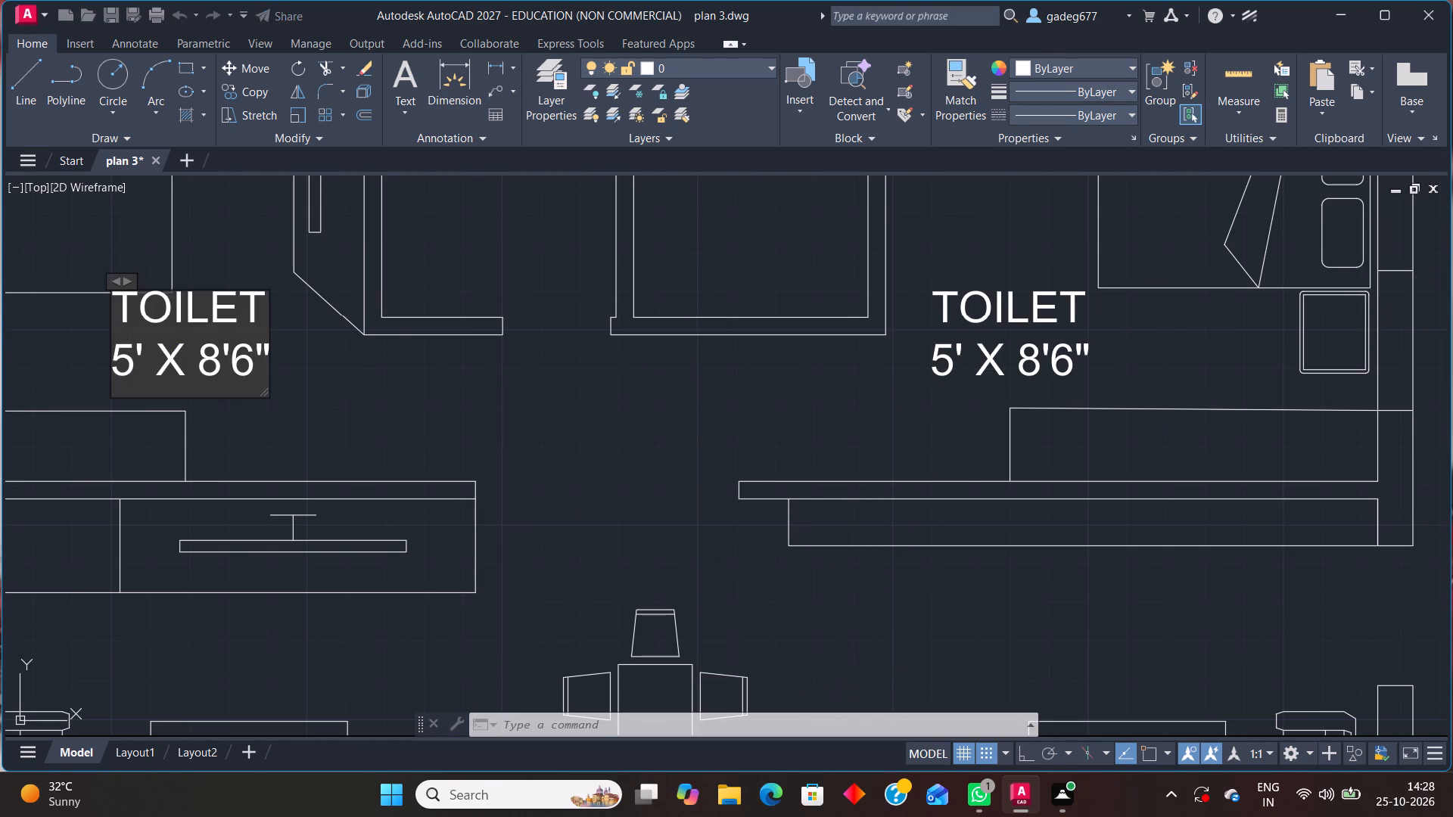
{"action": "left_click", "coordinate": [263, 317]}
{"action": "key", "text": "BackSpace"}
{"action": "key", "text": "BackSpace"}
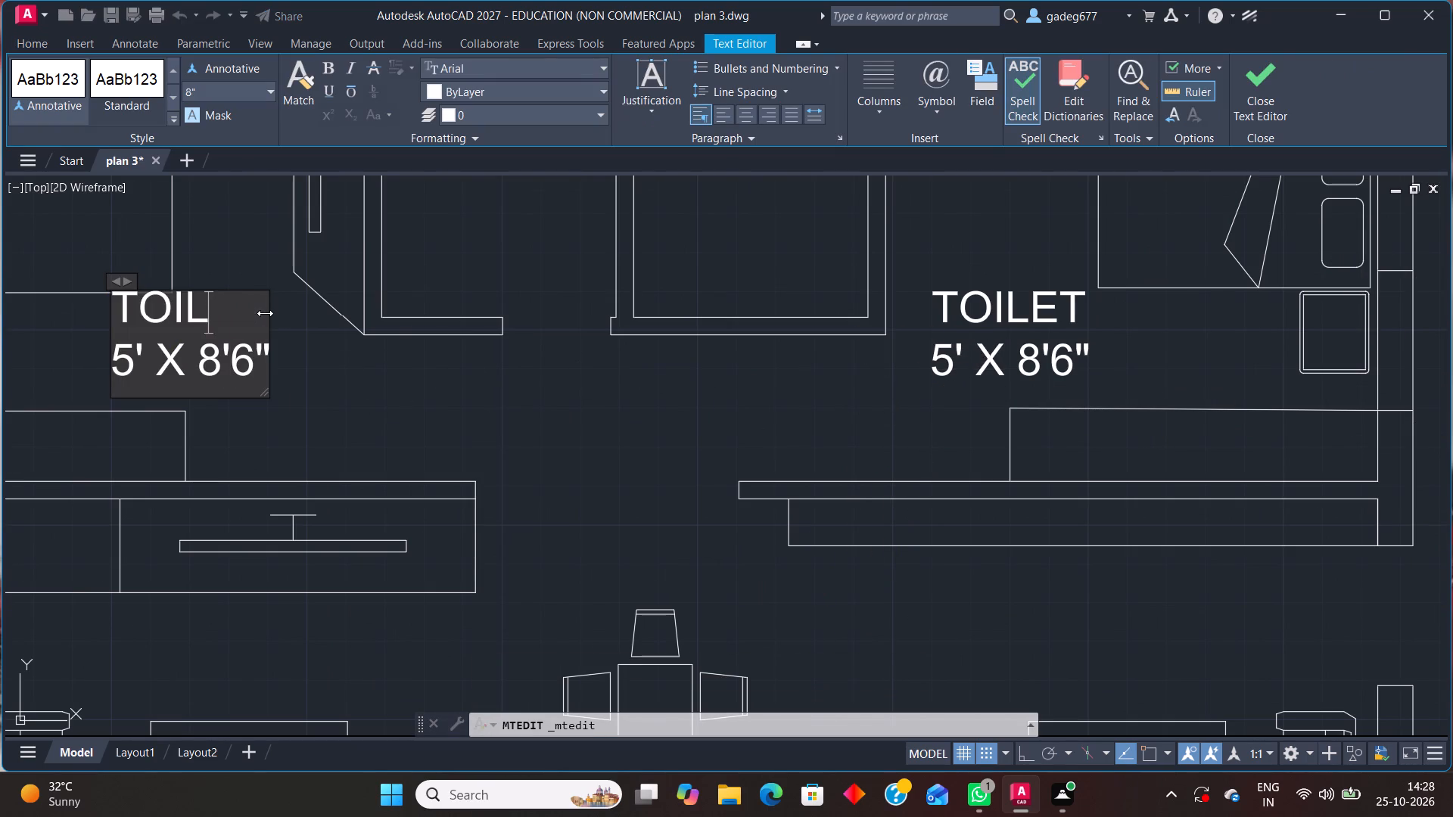
{"action": "key", "text": "BackSpace"}
{"action": "key", "text": "BackSpace"}
{"action": "key", "text": "BackSpace"}
{"action": "key", "text": "BackSpace"}
{"action": "type", "text": "BED ROOM"}
{"action": "key", "text": "space"}
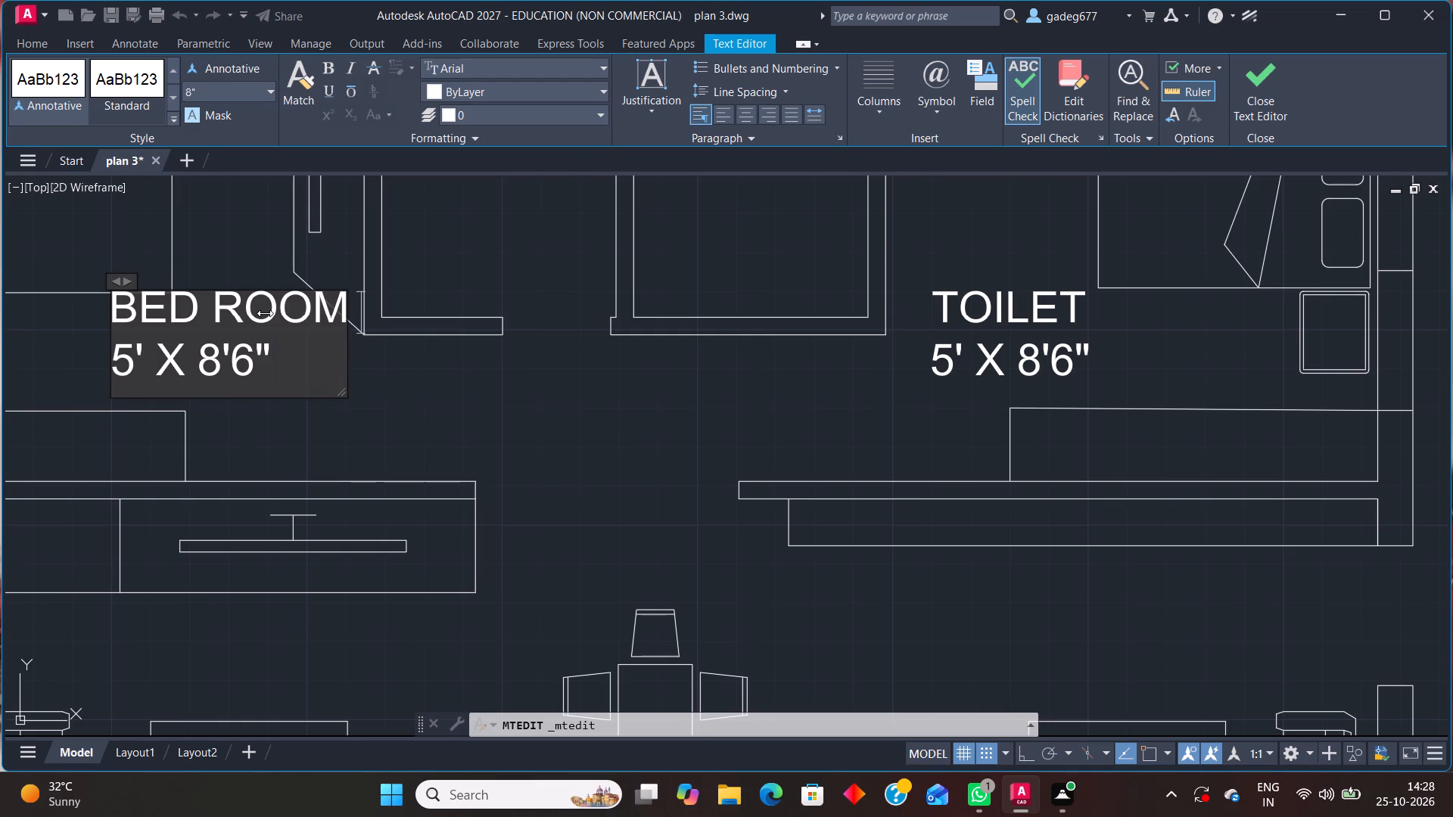
Replace the second line of the northwest bedroom's label with 10' X 12' and finish the text.
{"action": "left_click", "coordinate": [301, 354]}
{"action": "key", "text": "BackSpace"}
{"action": "key", "text": "BackSpace"}
{"action": "key", "text": "BackSpace"}
{"action": "key", "text": "BackSpace"}
{"action": "key", "text": "BackSpace"}
{"action": "key", "text": "BackSpace"}
{"action": "key", "text": "BackSpace"}
{"action": "key", "text": "BackSpace"}
{"action": "key", "text": "BackSpace"}
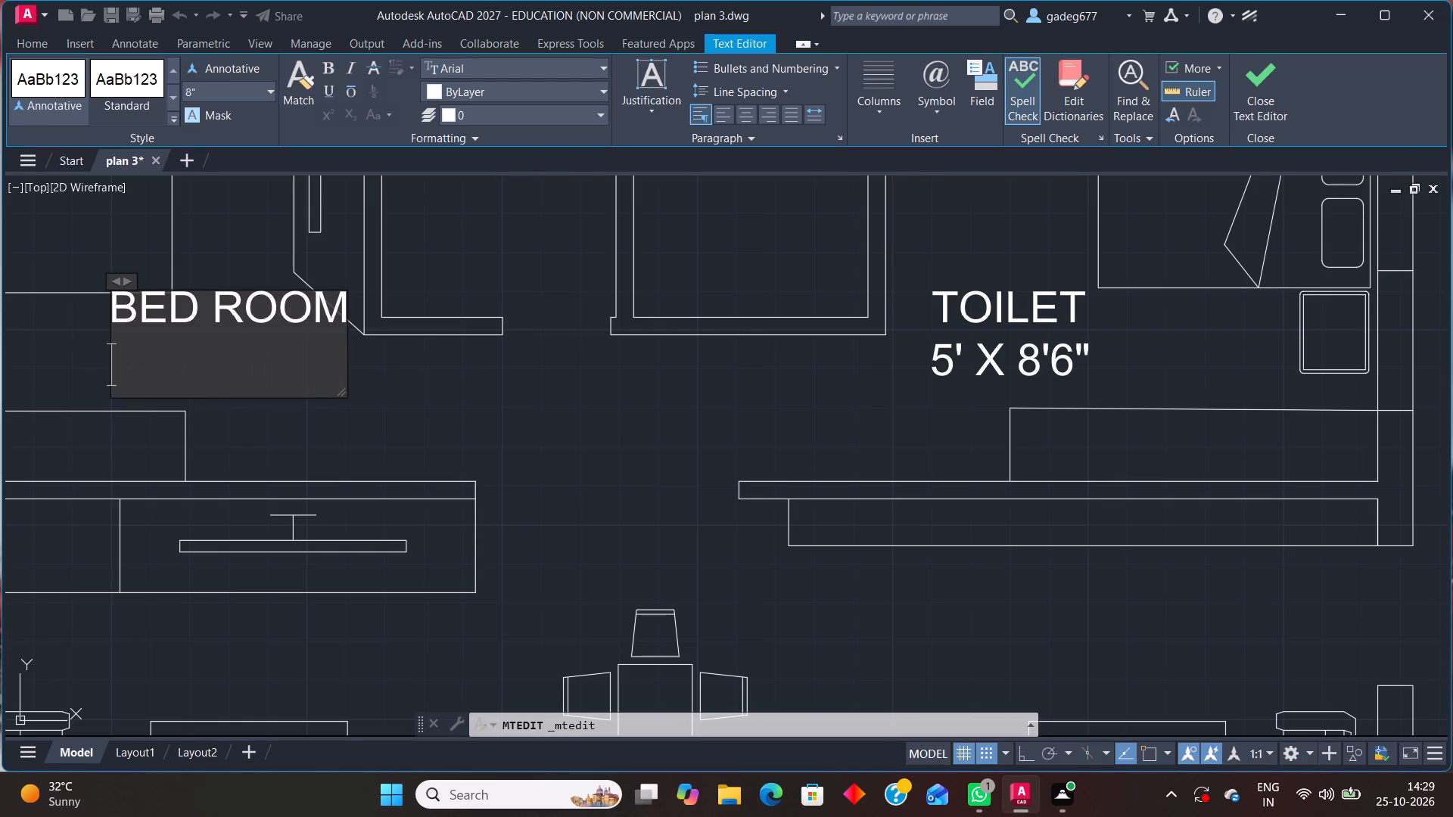
{"action": "type", "text": "10'"}
{"action": "key", "text": "space"}
{"action": "key", "text": "x"}
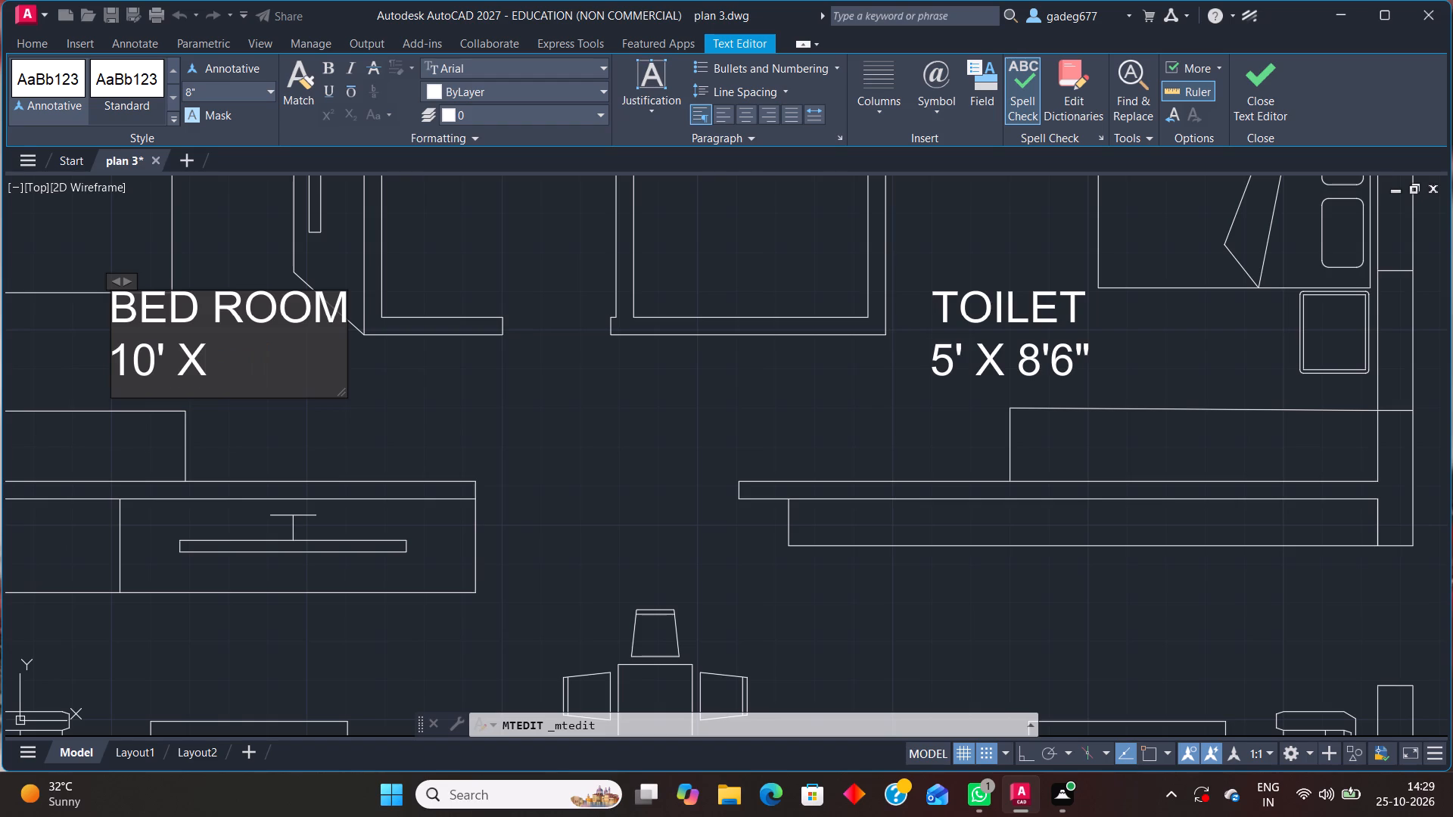
{"action": "key", "text": "space"}
{"action": "type", "text": "12"}
{"action": "key", "text": "apostrophe"}
{"action": "left_click", "coordinate": [428, 376]}
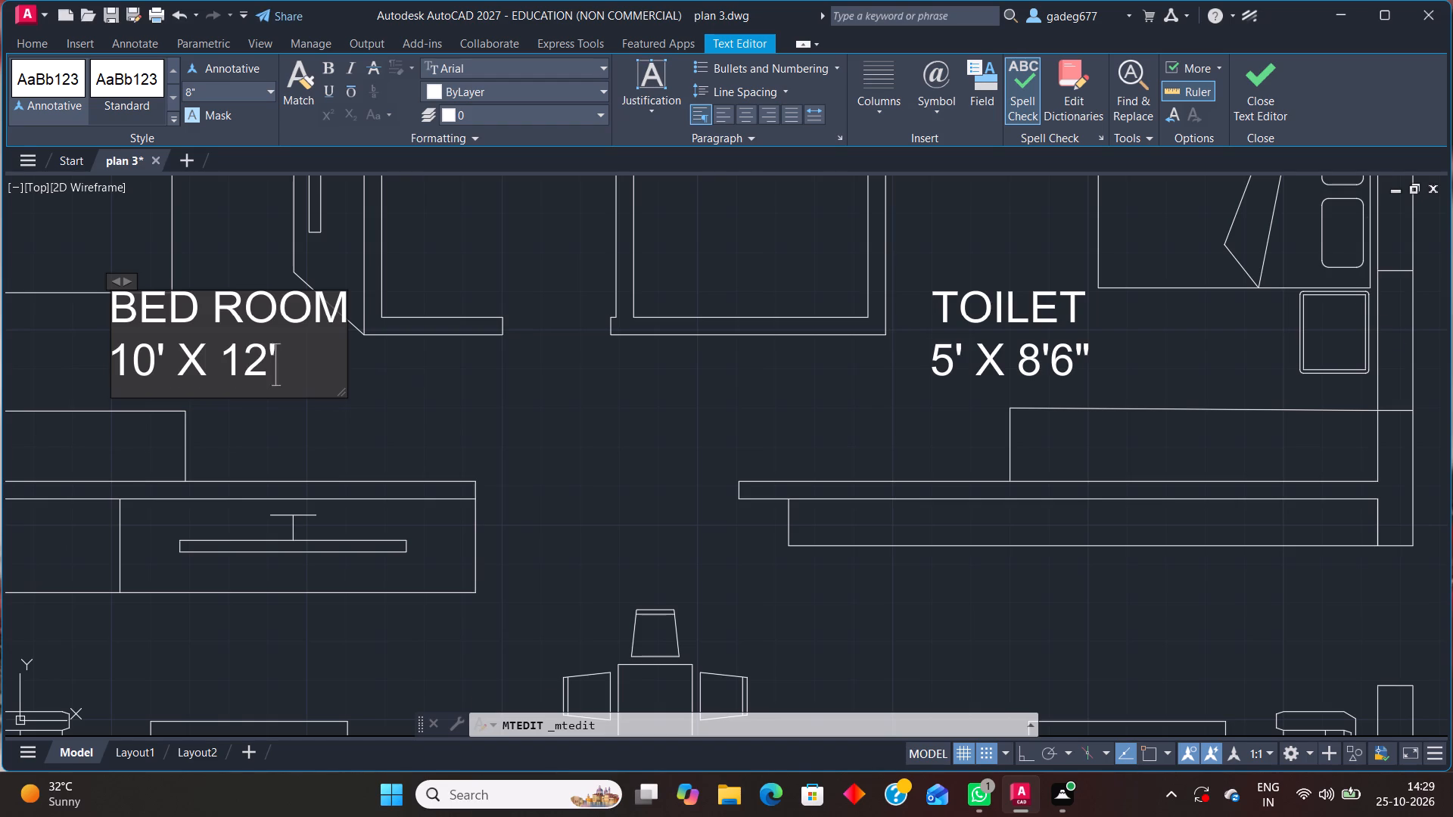
Shift the northwest BED ROOM label slightly southwest so its text clears the angled wall.
{"action": "left_click", "coordinate": [219, 316]}
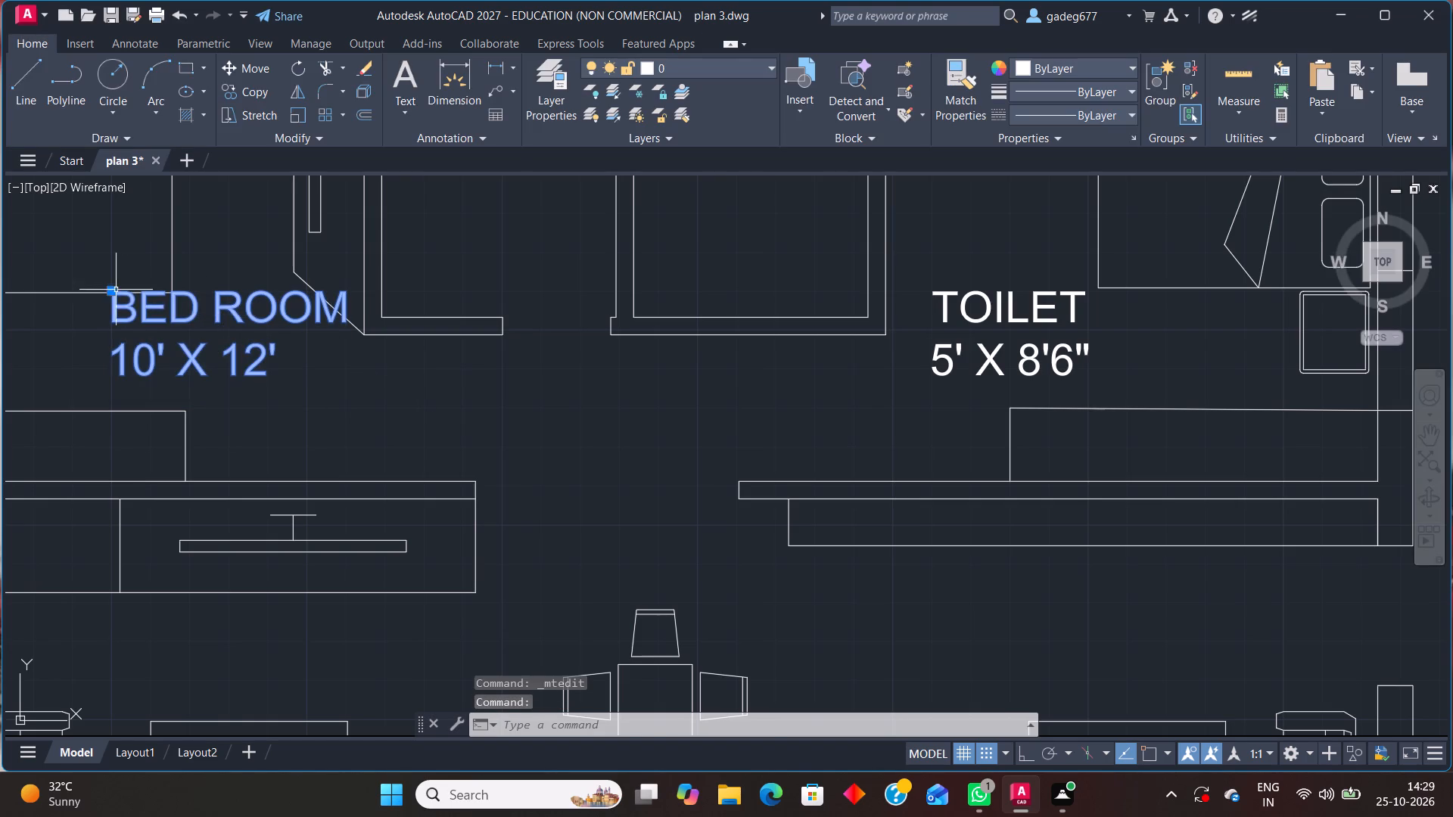
{"action": "left_click", "coordinate": [111, 288]}
{"action": "left_click", "coordinate": [46, 317]}
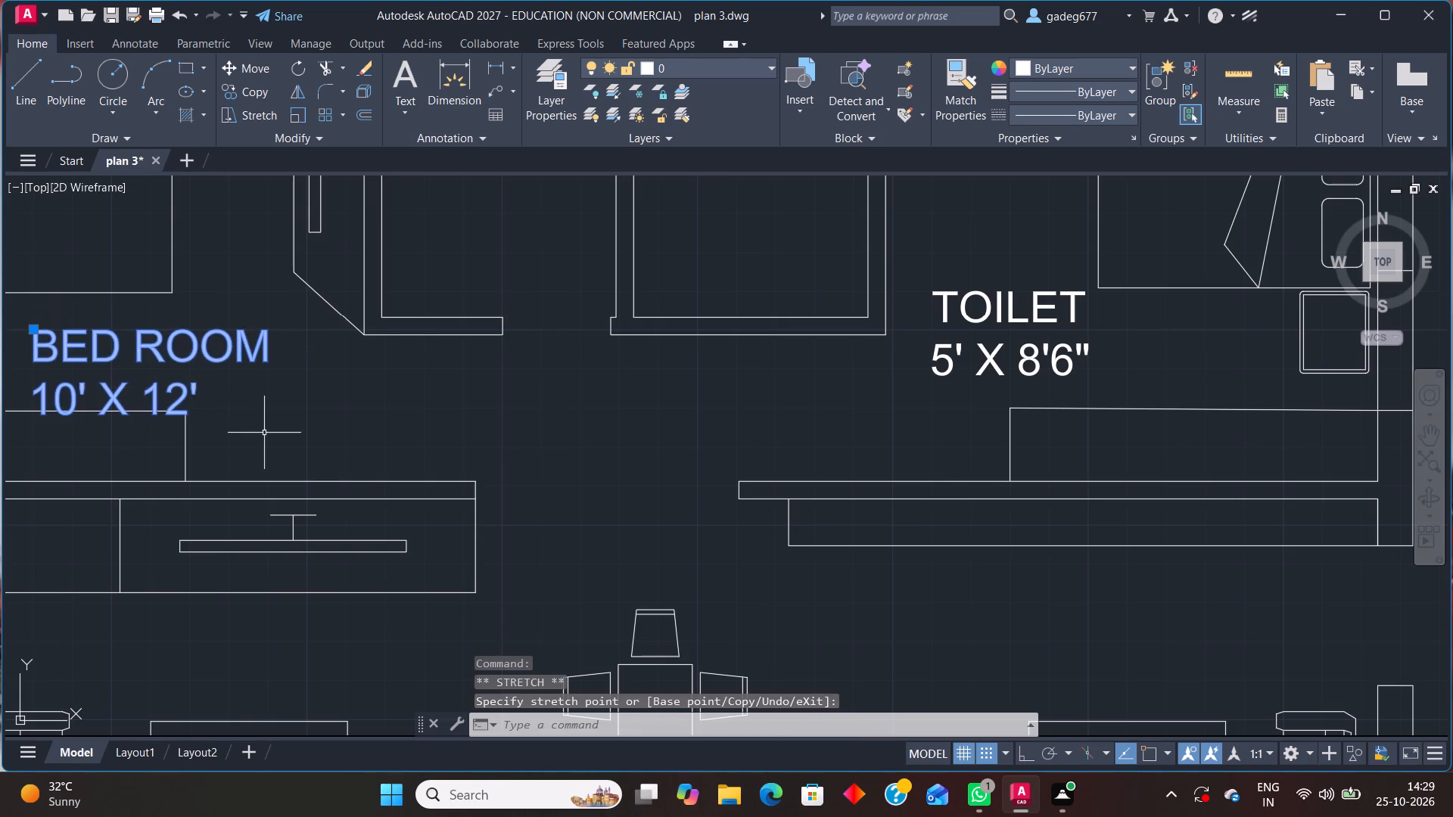
{"action": "scroll", "coordinate": [269, 431], "scroll_direction": "down", "scroll_amount": 2}
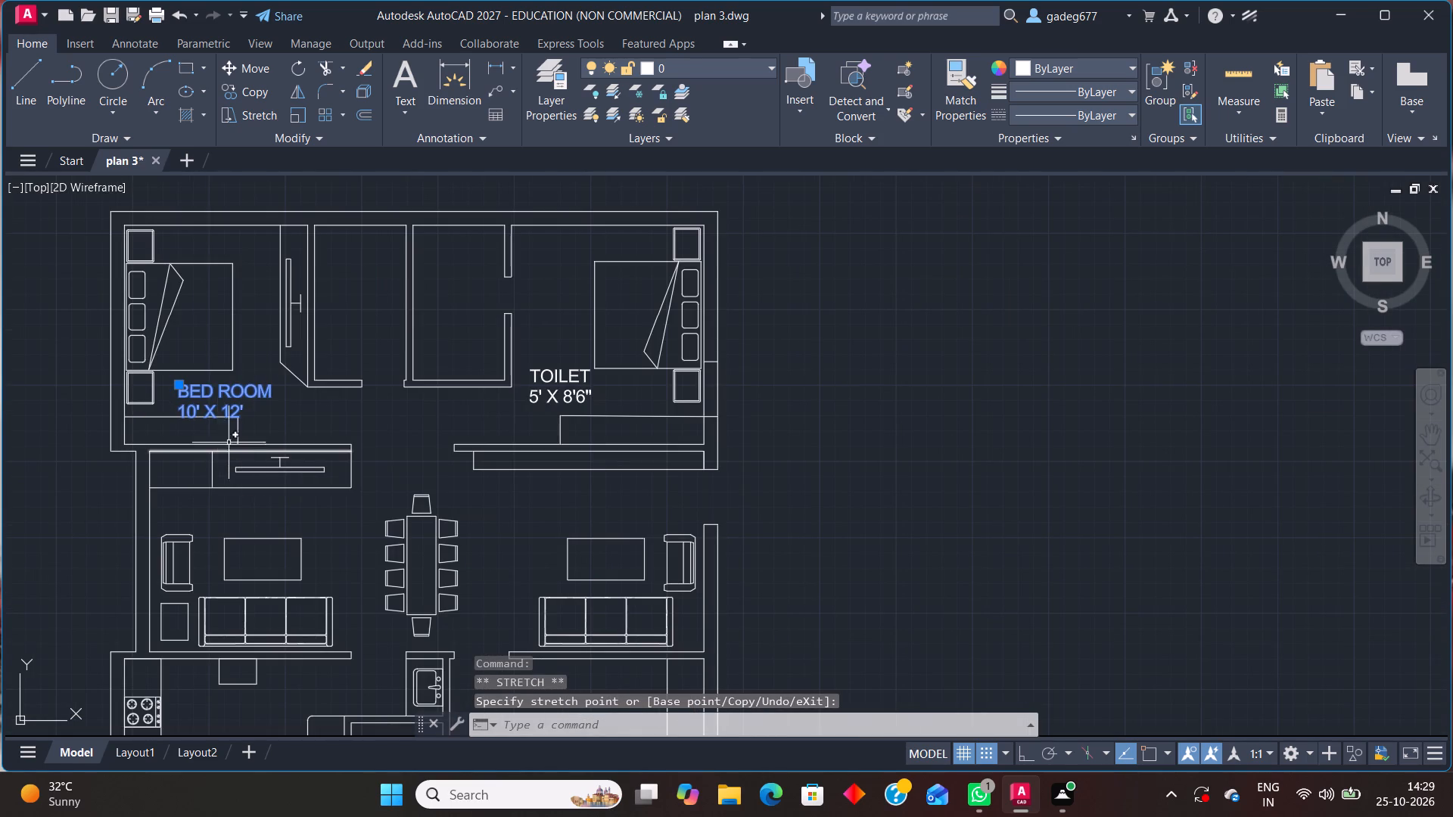
{"action": "key", "text": "Escape"}
Clear both lines of the northeast bedroom's label copy and enter BED ROOM instead.
{"action": "triple_click", "coordinate": [568, 391]}
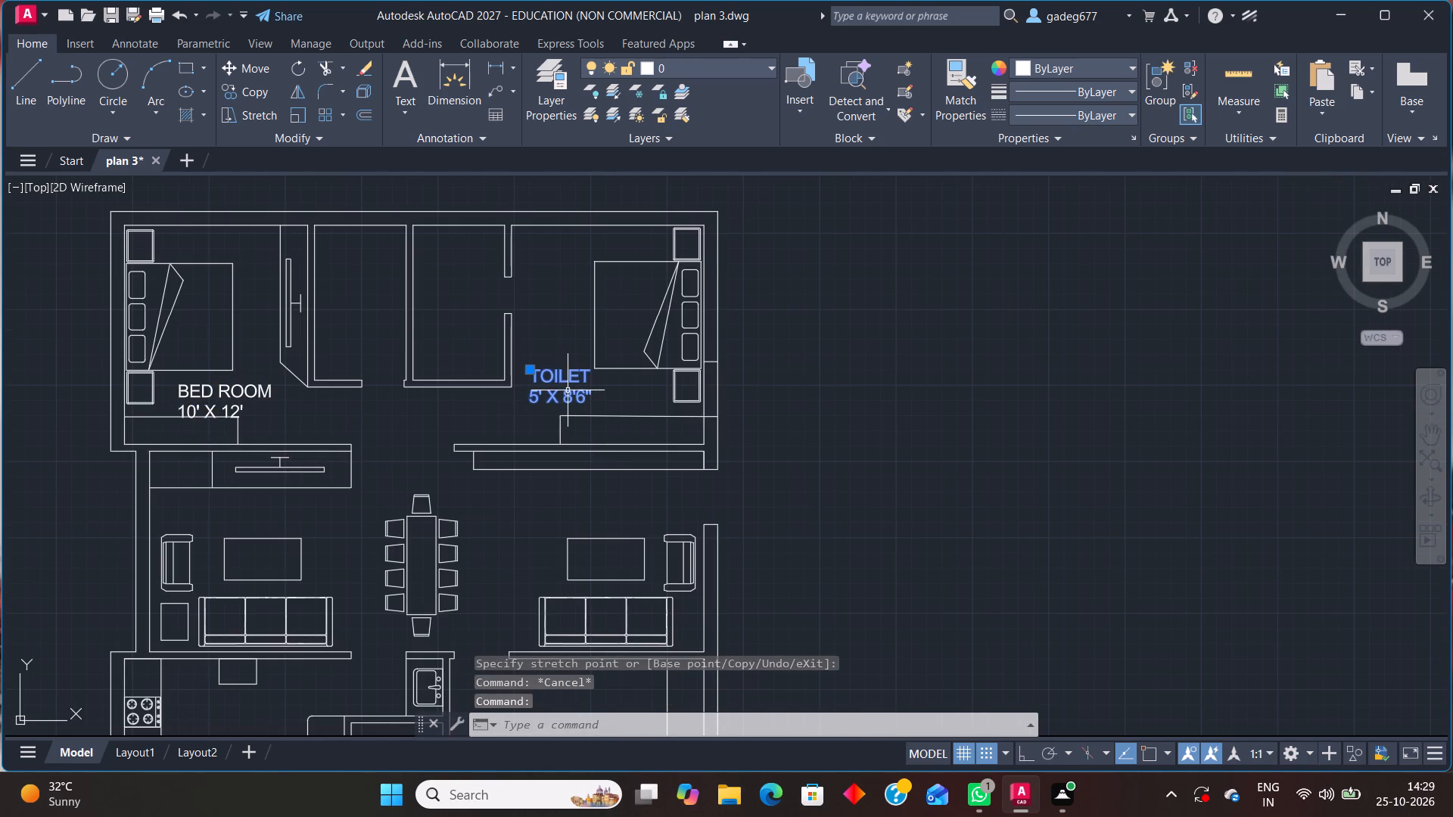
{"action": "left_click", "coordinate": [588, 394]}
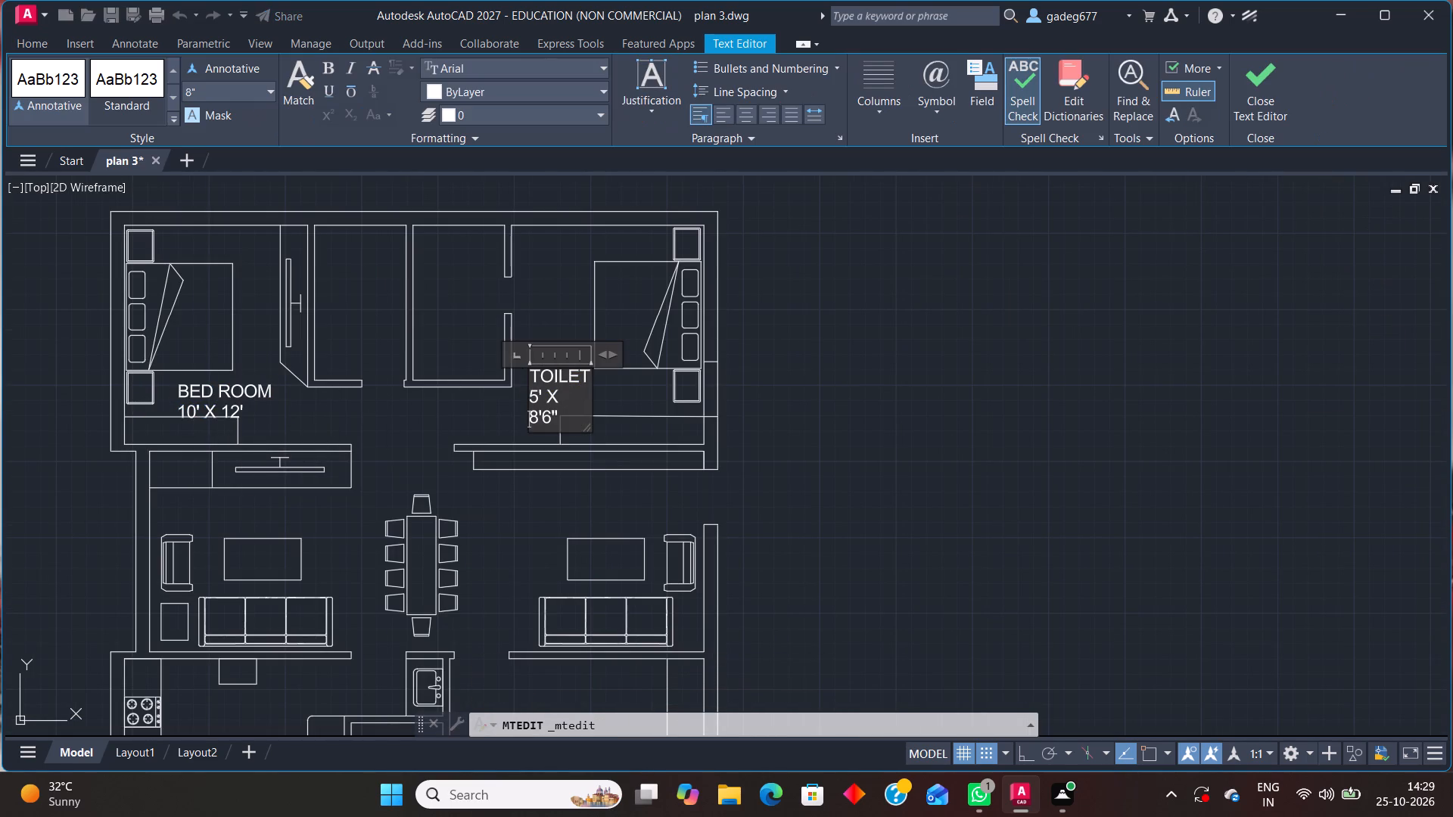
{"action": "left_click", "coordinate": [569, 421]}
{"action": "key", "text": "BackSpace"}
{"action": "key", "text": "BackSpace"}
{"action": "key", "text": "BackSpace"}
{"action": "key", "text": "BackSpace"}
{"action": "key", "text": "BackSpace"}
{"action": "key", "text": "BackSpace"}
{"action": "key", "text": "BackSpace"}
{"action": "key", "text": "BackSpace"}
{"action": "key", "text": "BackSpace"}
{"action": "key", "text": "BackSpace"}
{"action": "key", "text": "BackSpace"}
{"action": "key", "text": "BackSpace"}
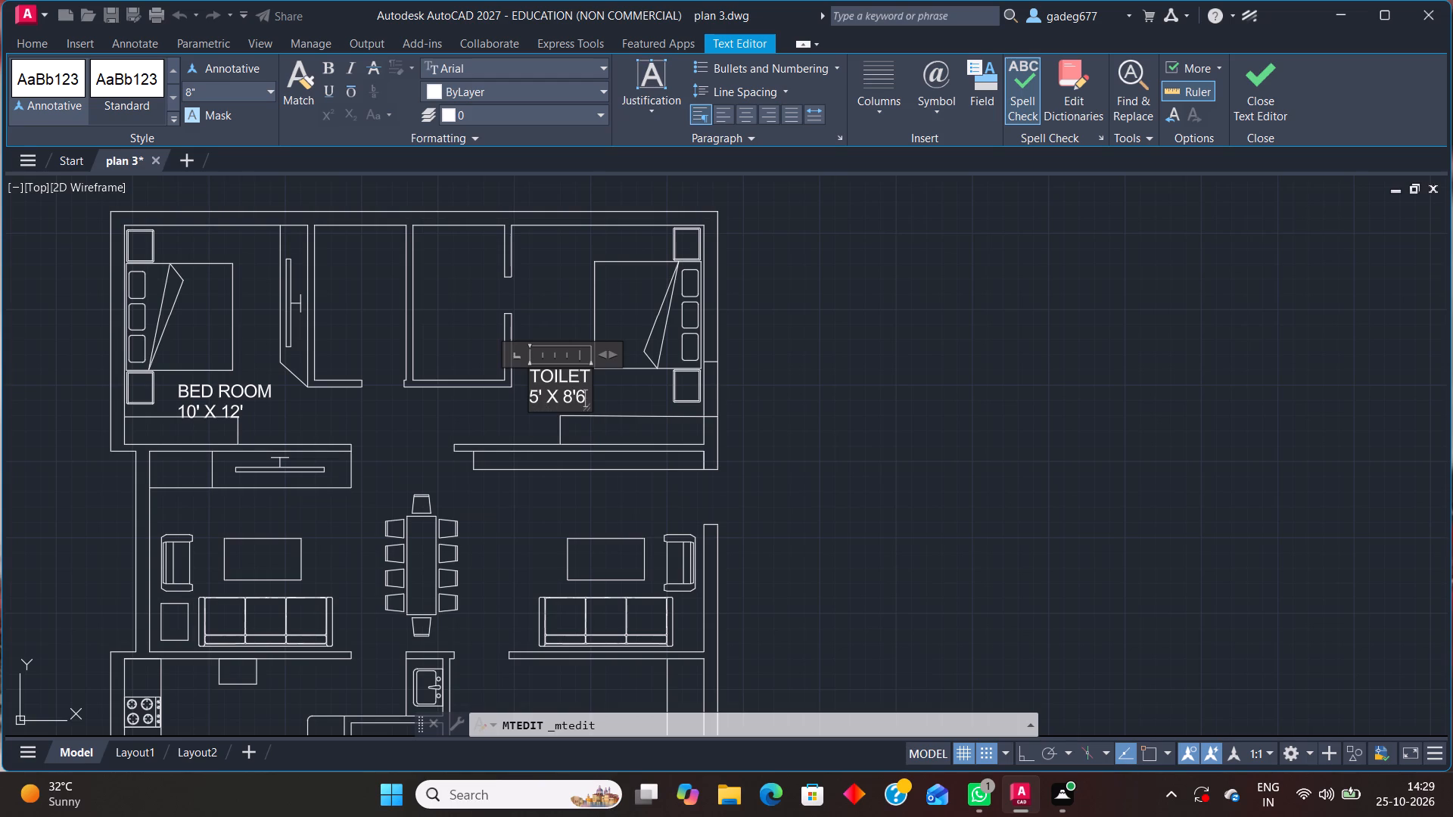
{"action": "key", "text": "BackSpace"}
{"action": "key", "text": "BackSpace"}
{"action": "key", "text": "BackSpace"}
{"action": "key", "text": "BackSpace"}
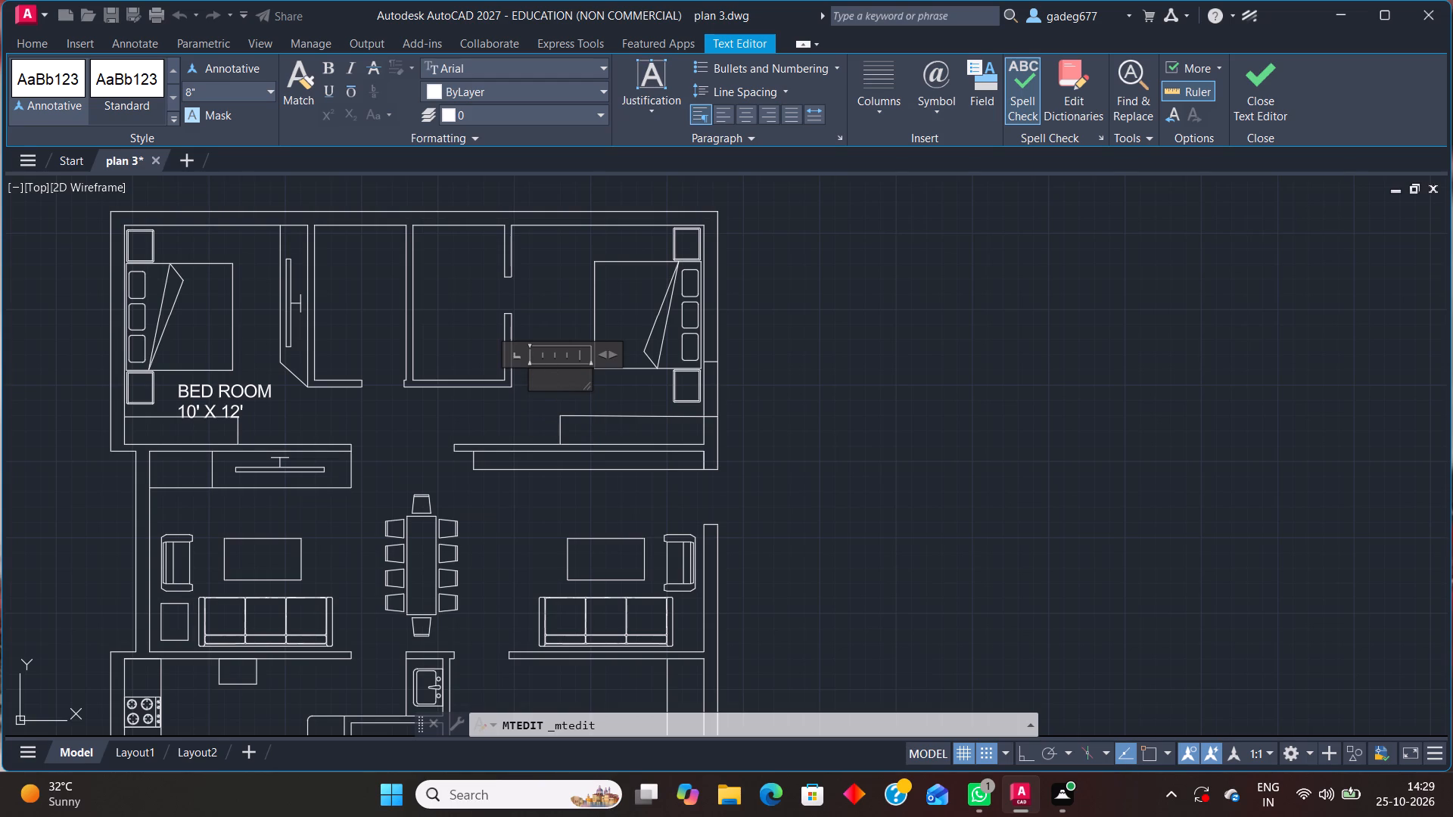
{"action": "type", "text": "BED ROOM"}
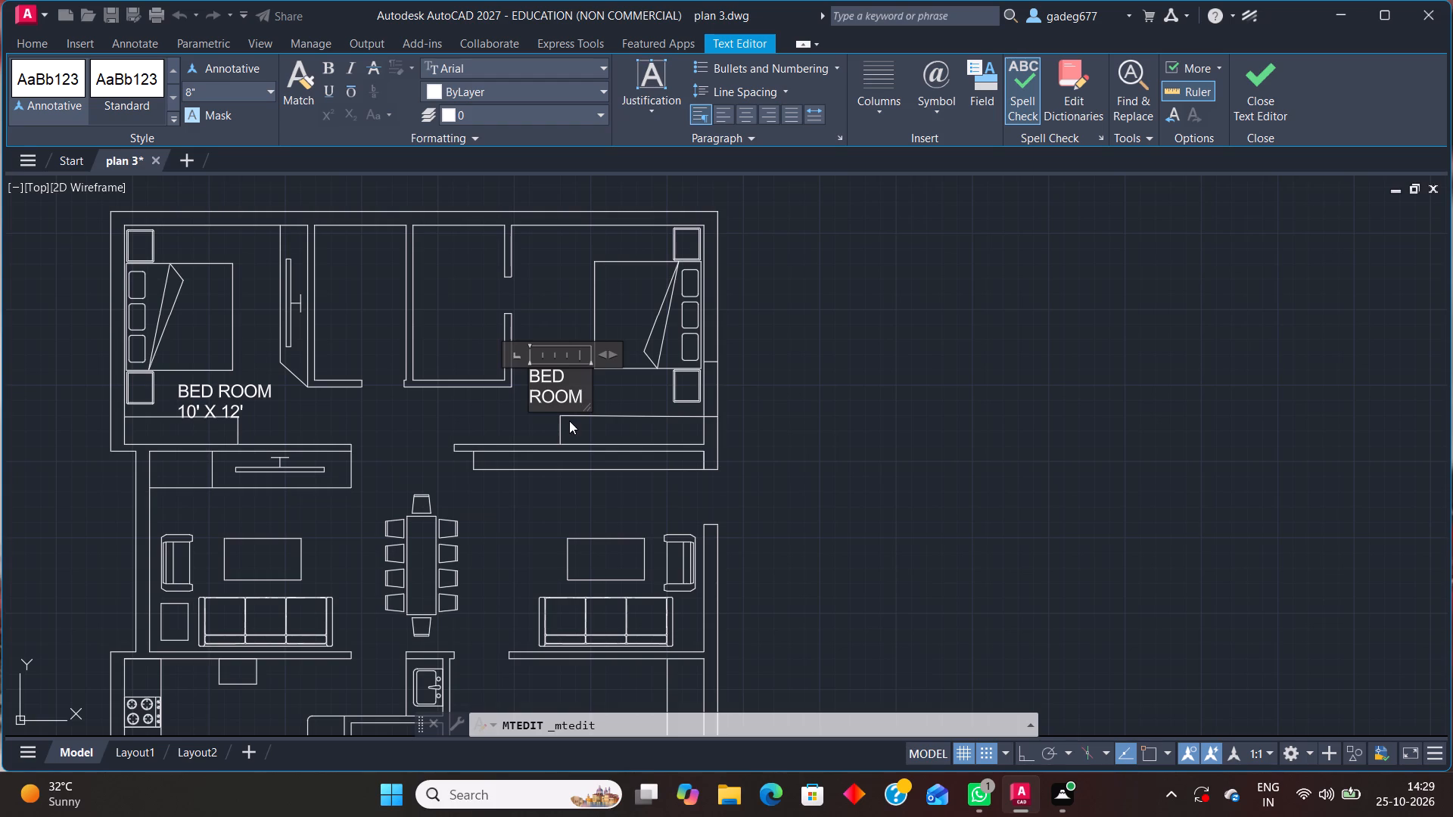
Add 10'6" X 12' as the second line of the northeast bedroom's label, widening the text box to fit.
{"action": "type", "text": "10"}
{"action": "key", "text": "apostrophe"}
{"action": "type", "text": "6\" X"}
{"action": "key", "text": "space"}
{"action": "type", "text": "12"}
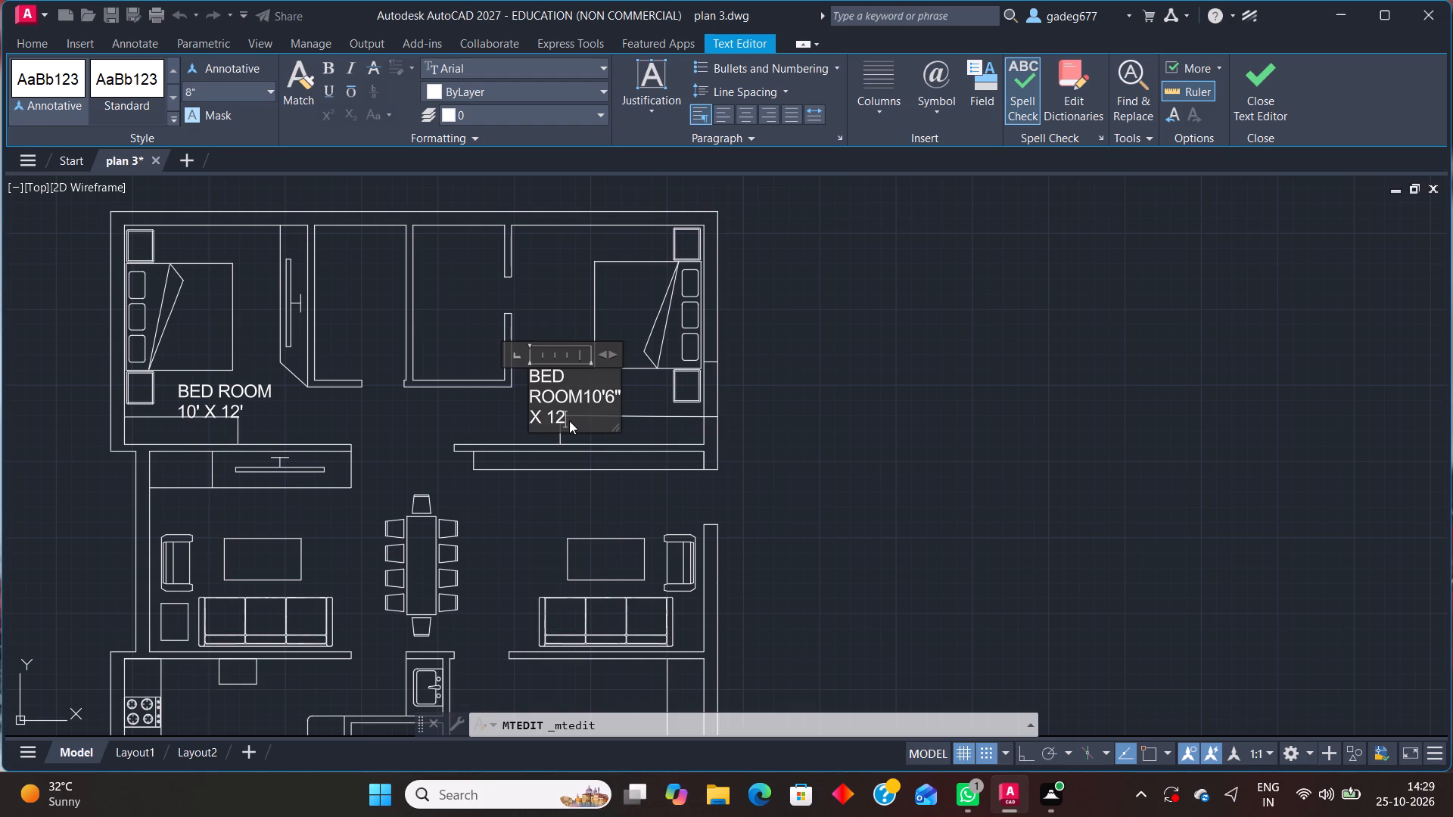
{"action": "key", "text": "apostrophe"}
{"action": "left_click_drag", "start_coordinate": [608, 349], "coordinate": [693, 361]}
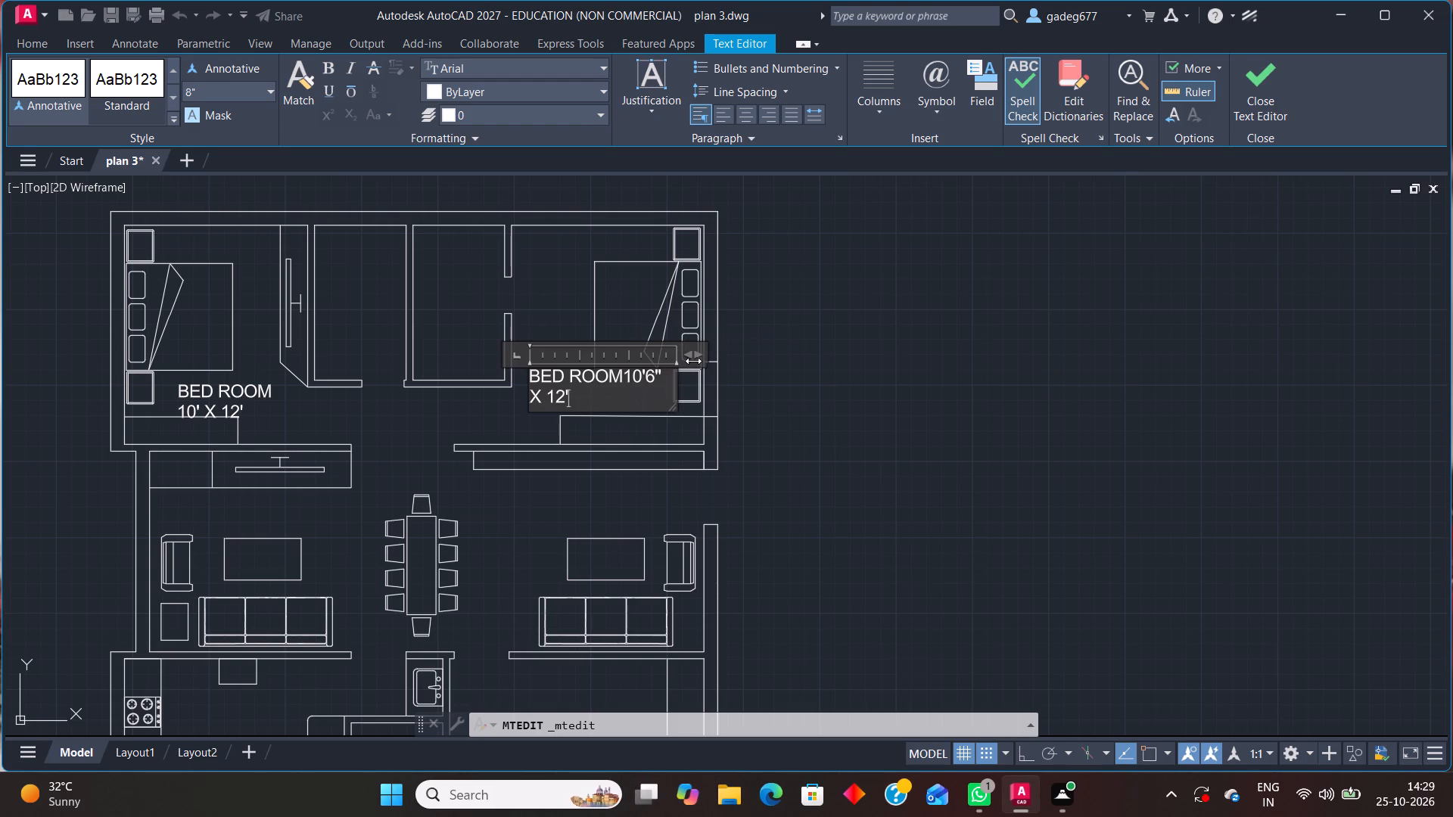
{"action": "left_click", "coordinate": [627, 383]}
{"action": "key", "text": "Return"}
{"action": "left_click", "coordinate": [543, 303]}
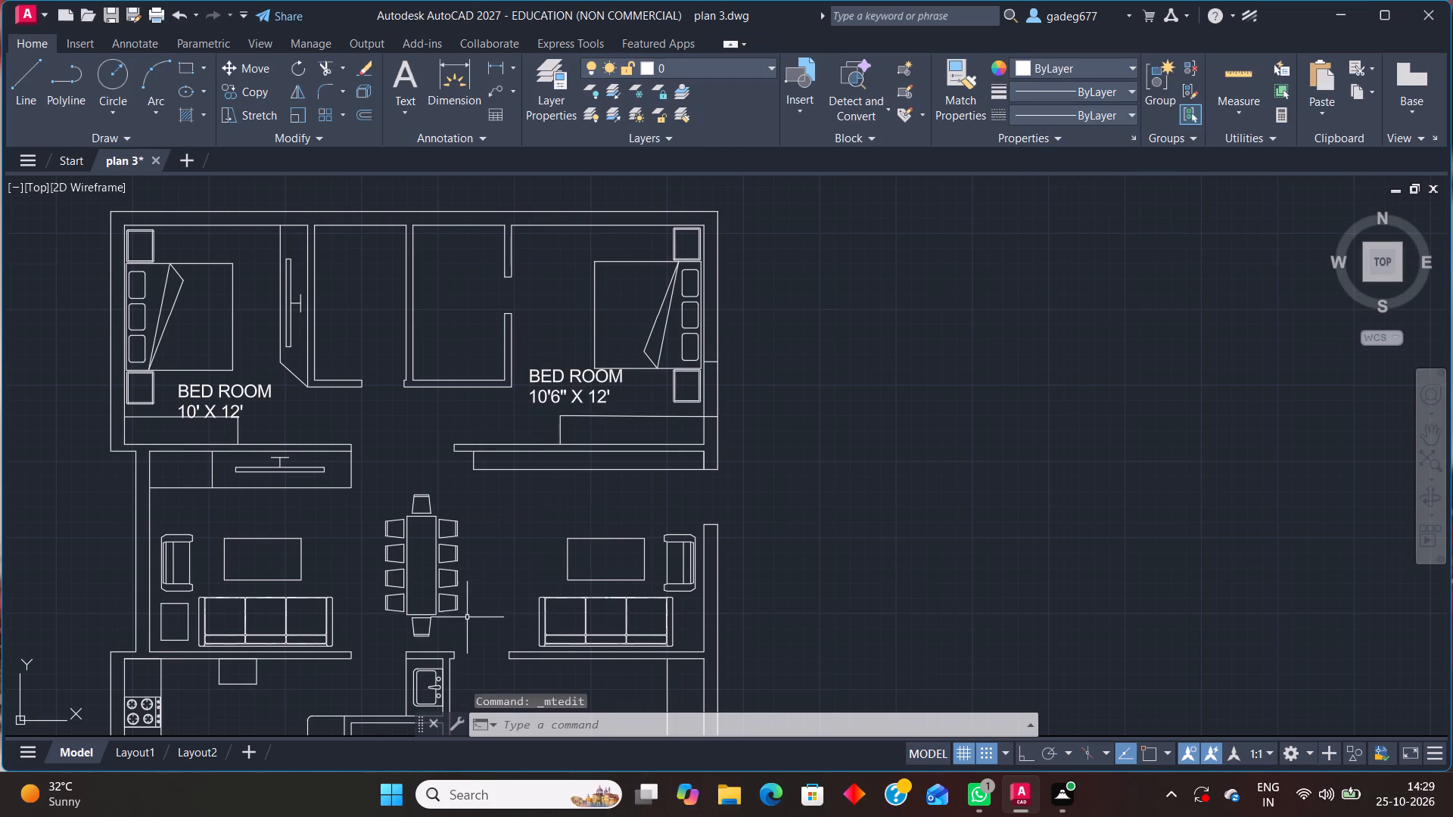
Copy the scaled TOILET label into the two small rooms between the northern bedrooms.
{"action": "scroll", "coordinate": [484, 585], "scroll_direction": "down", "scroll_amount": 2}
{"action": "middle_click_drag", "start_coordinate": [502, 600], "coordinate": [487, 550]}
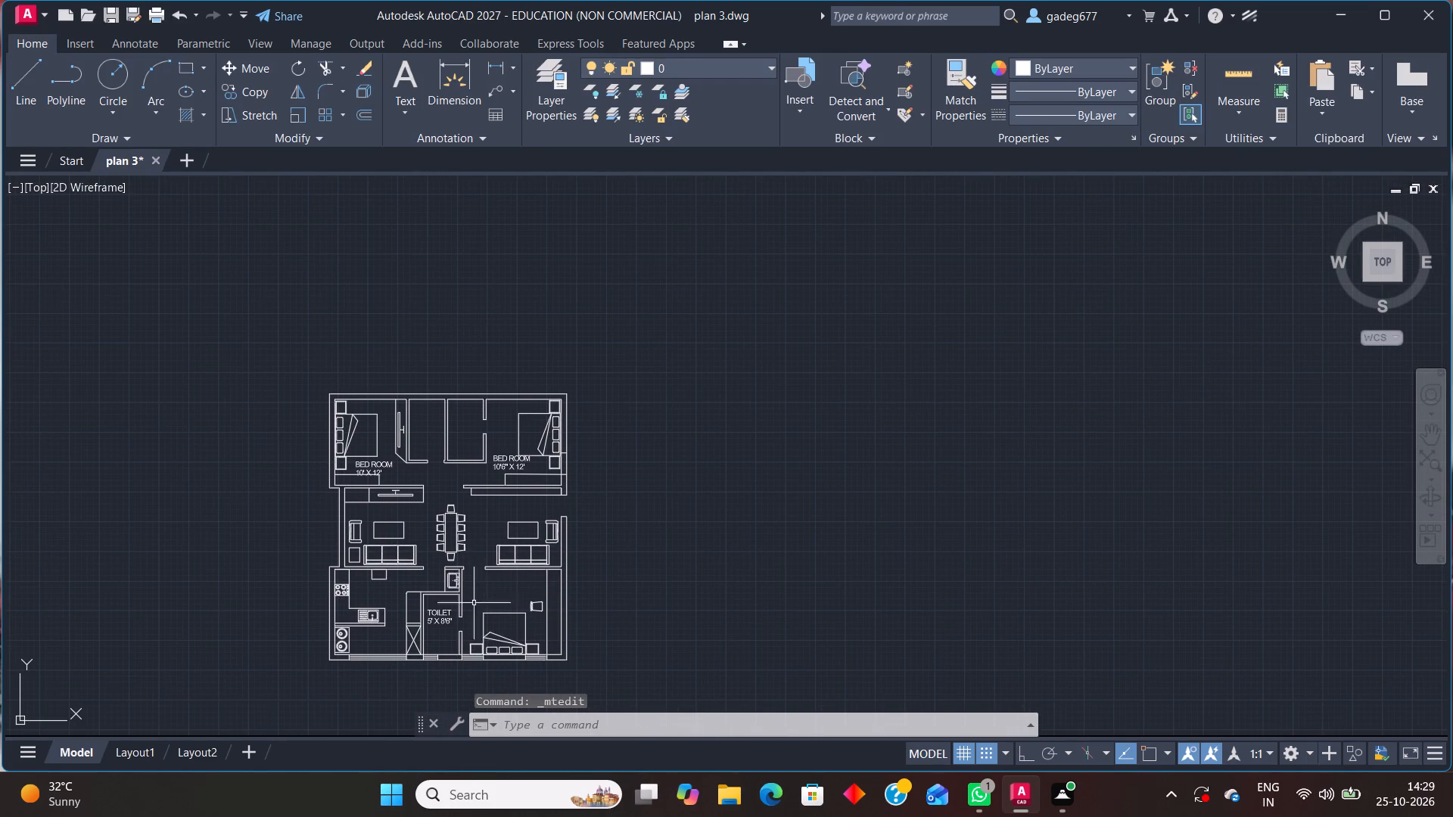
{"action": "left_click", "coordinate": [440, 622]}
{"action": "left_click", "coordinate": [236, 84]}
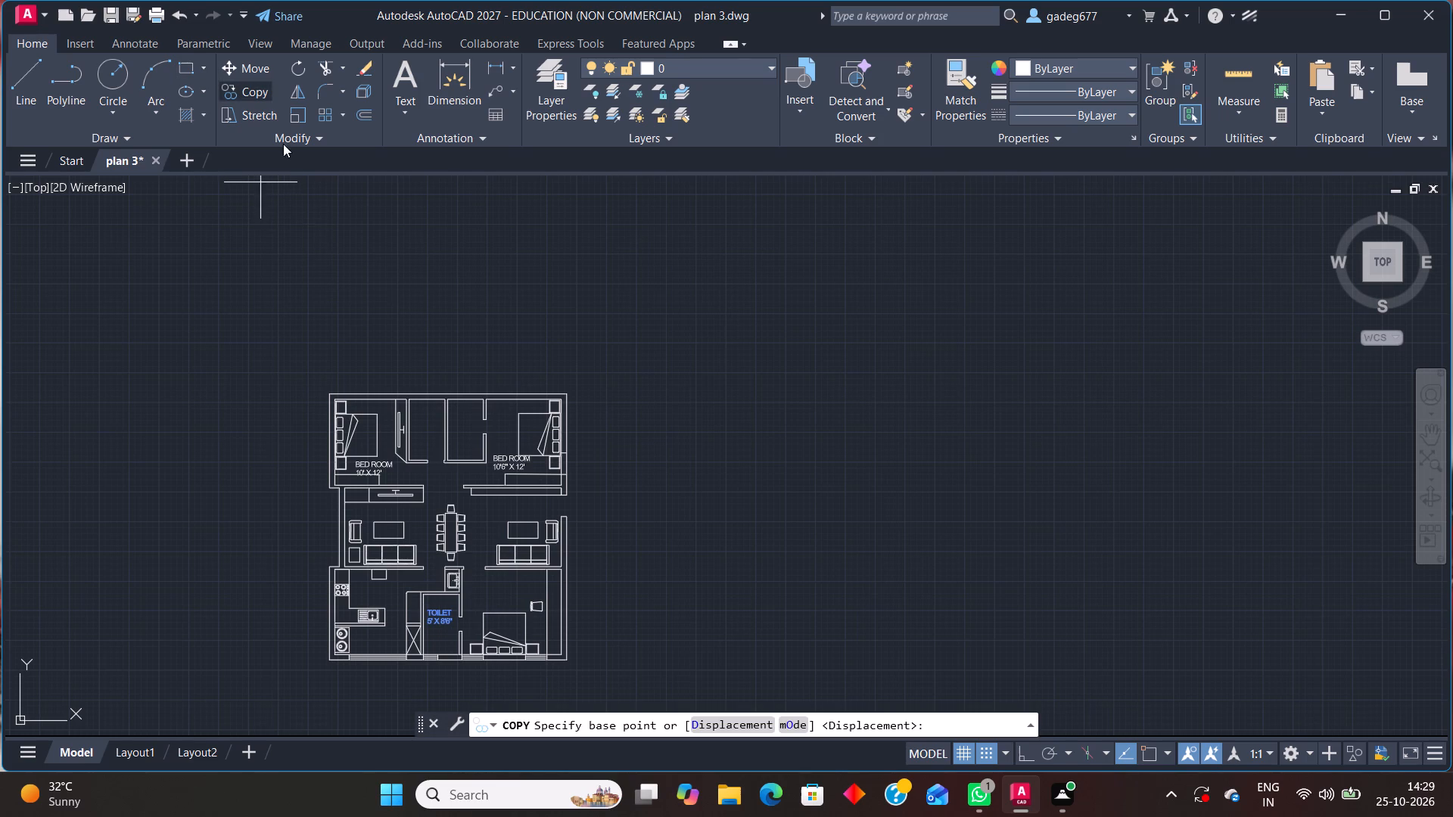
{"action": "left_click", "coordinate": [439, 617]}
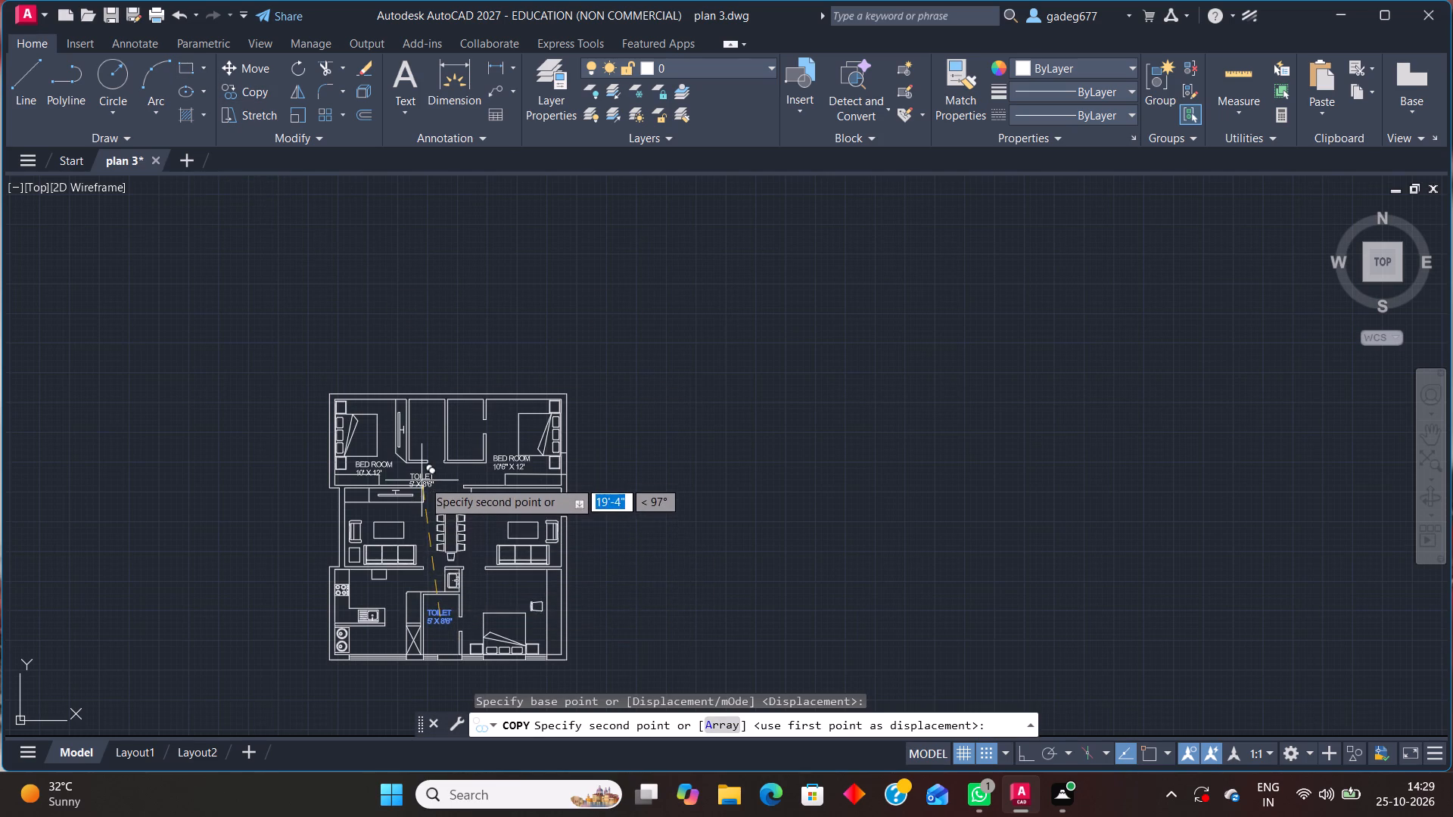
{"action": "scroll", "coordinate": [424, 471], "scroll_direction": "up", "scroll_amount": 4}
{"action": "left_click", "coordinate": [430, 294]}
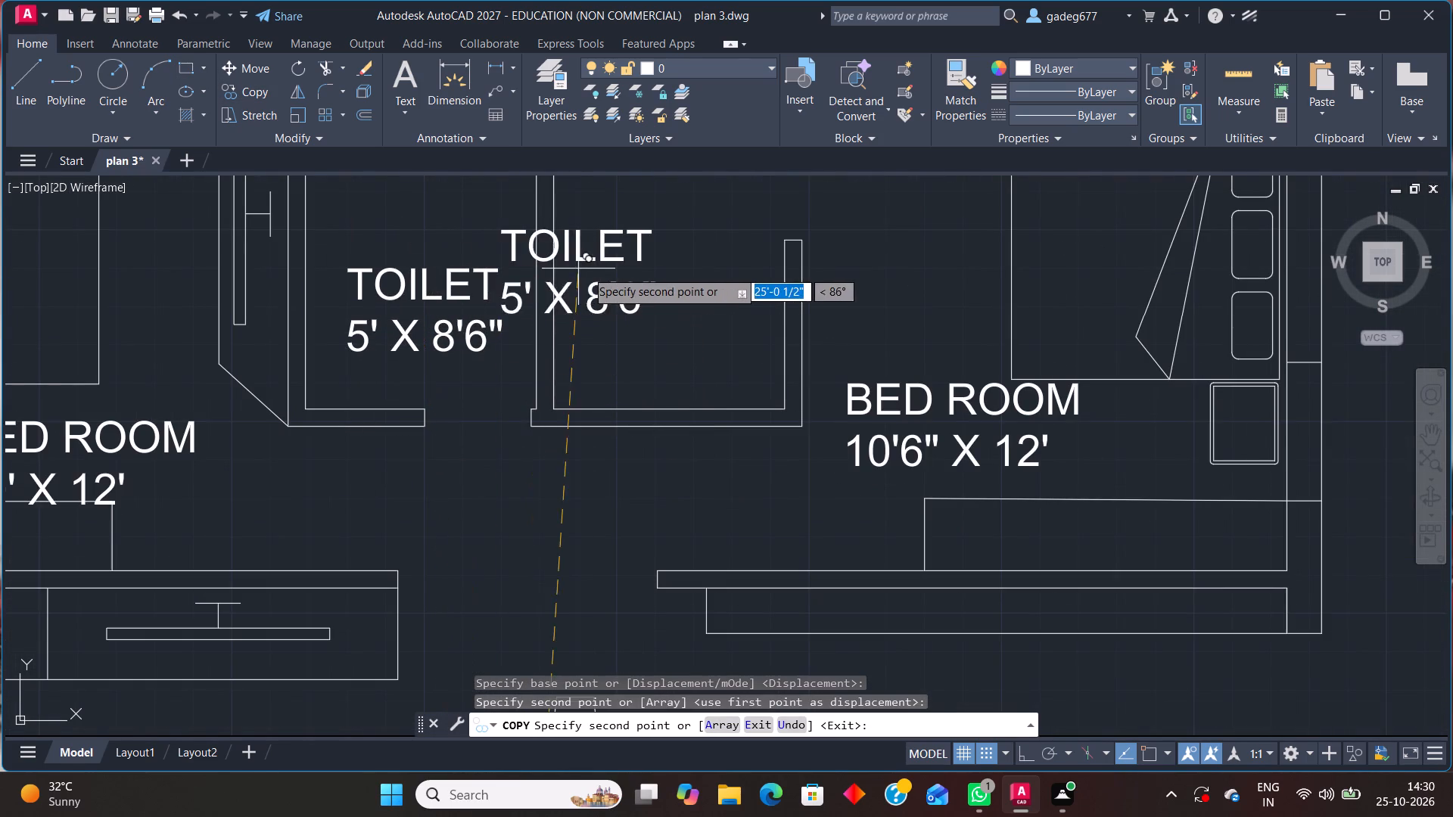
{"action": "scroll", "coordinate": [636, 263], "scroll_direction": "down", "scroll_amount": 2}
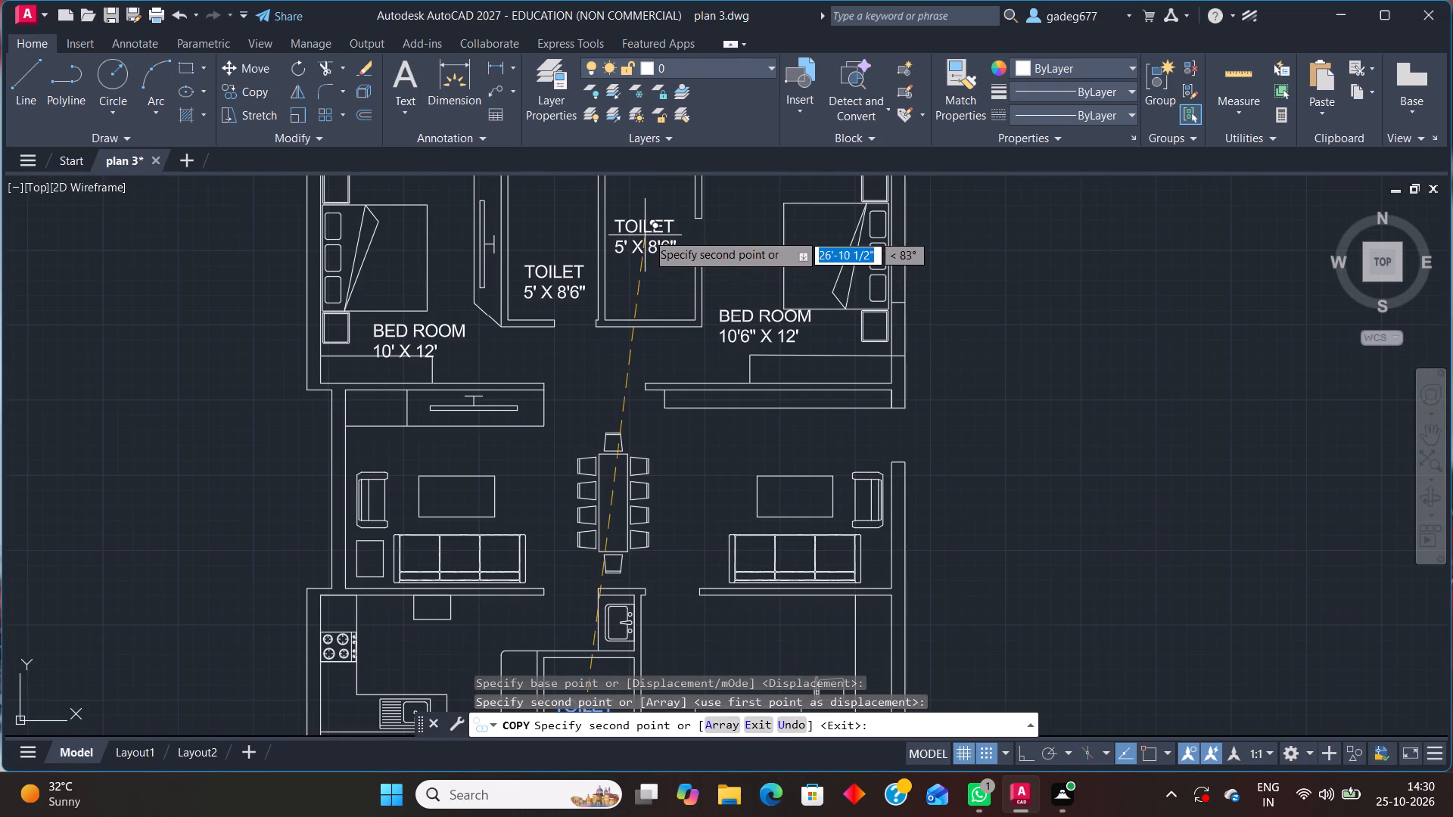
{"action": "left_click", "coordinate": [648, 231]}
Place further copies of the TOILET label above the dining table and above the east and west sitting areas' centre tables.
{"action": "scroll", "coordinate": [534, 370], "scroll_direction": "down", "scroll_amount": 2}
{"action": "scroll", "coordinate": [534, 370], "scroll_direction": "up", "scroll_amount": 2}
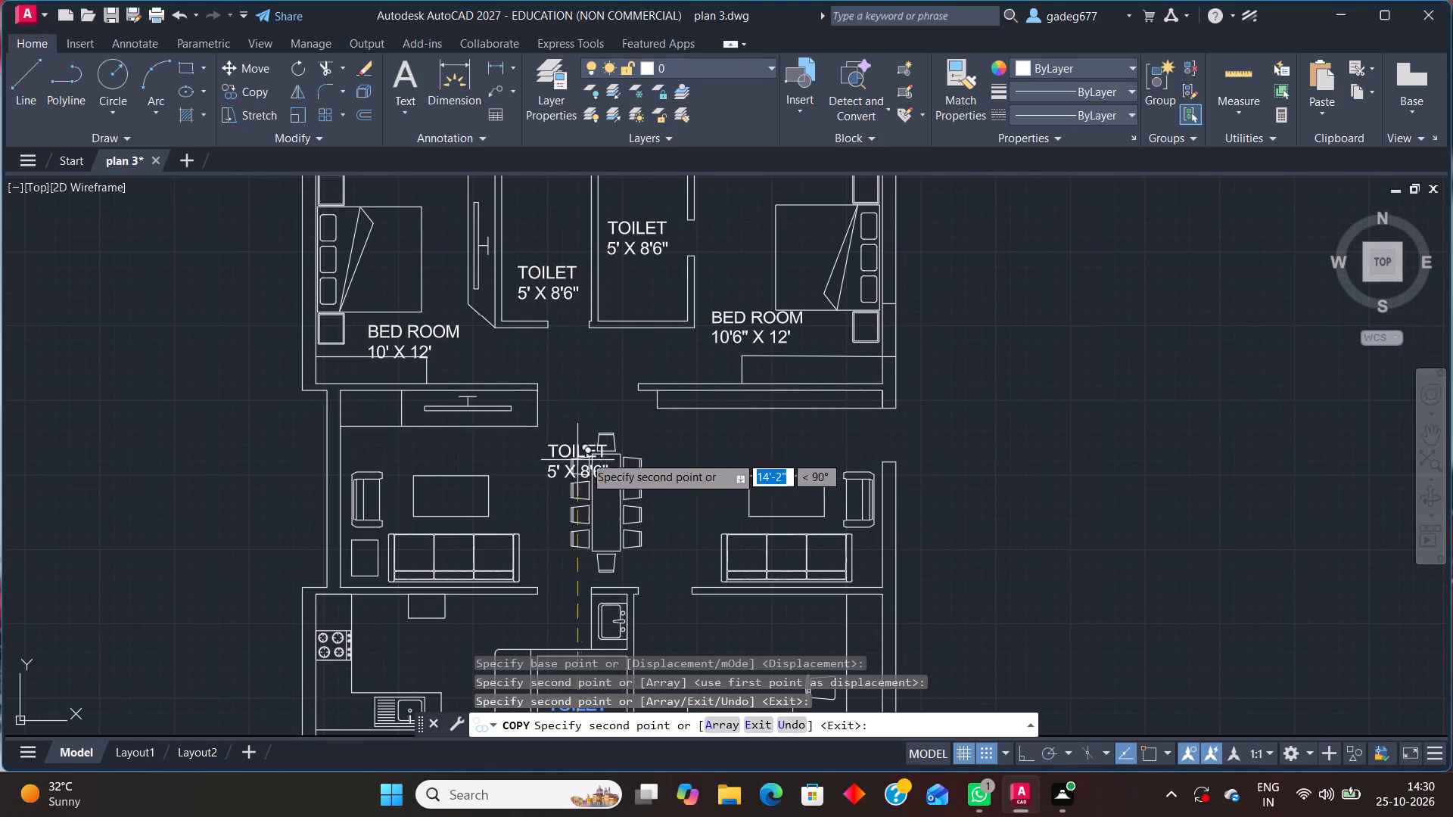
{"action": "left_click", "coordinate": [586, 412]}
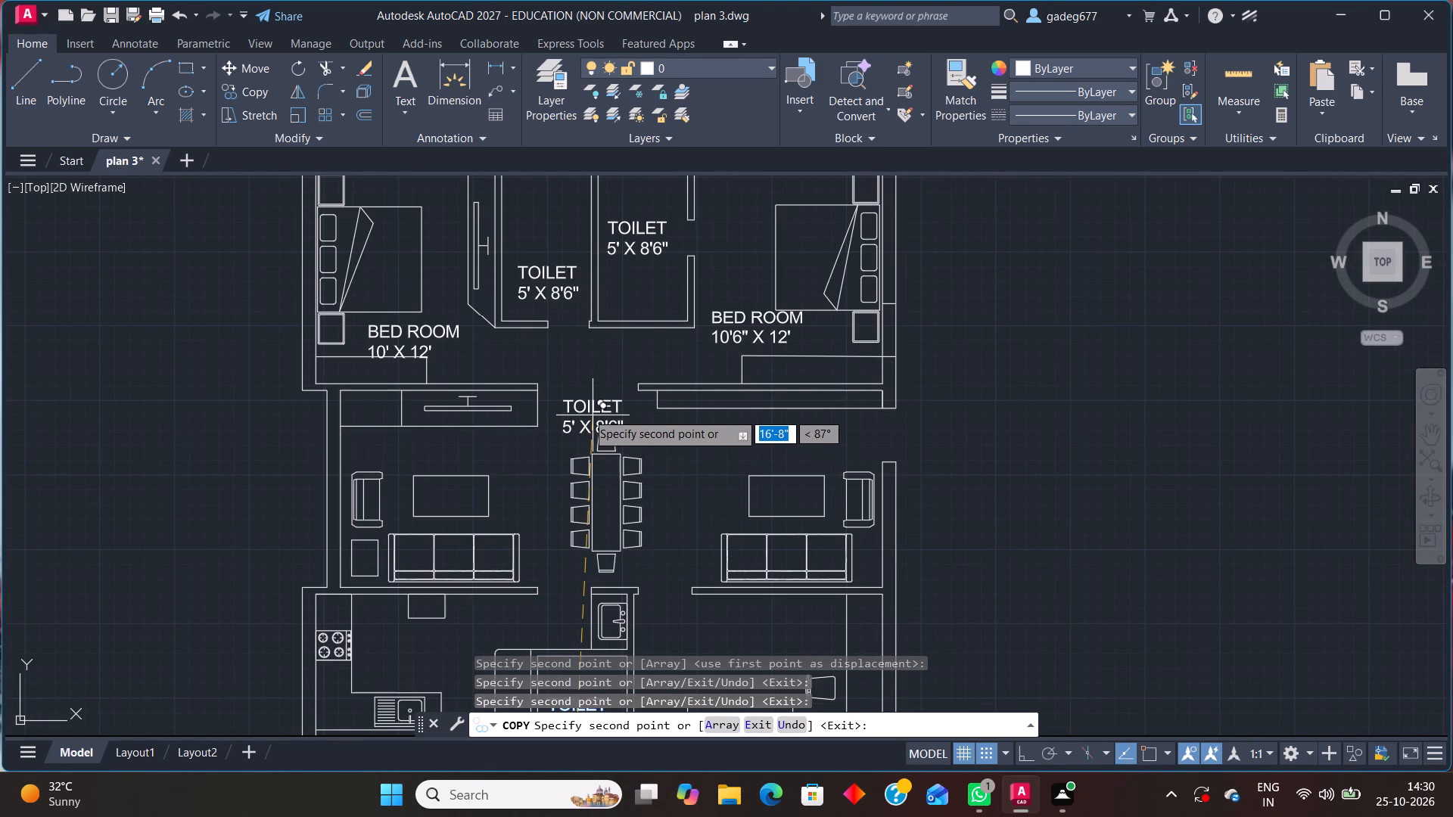
{"action": "left_click", "coordinate": [778, 450]}
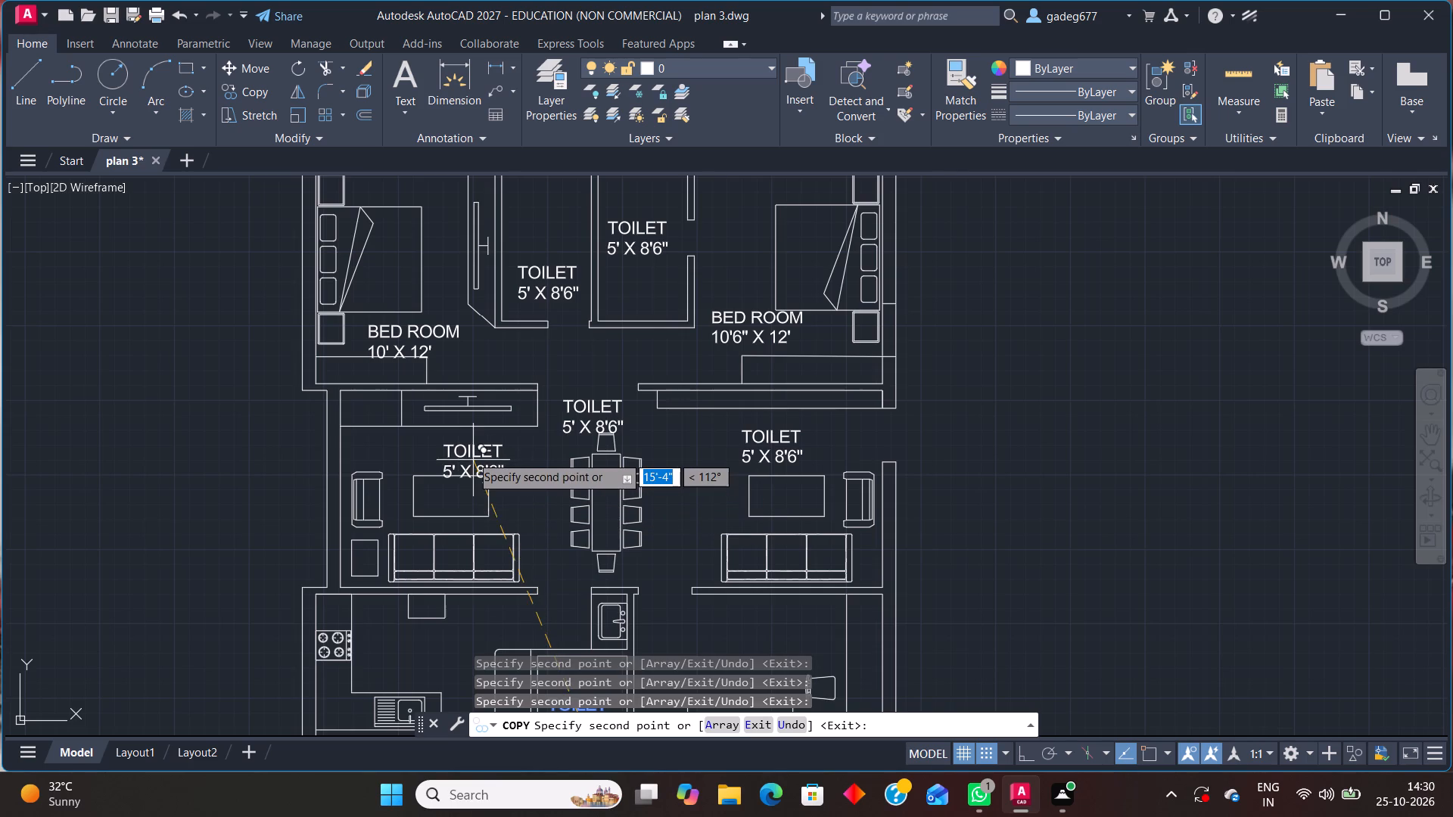
{"action": "left_click", "coordinate": [458, 445]}
Place TOILET label copies in the kitchen, the utility space south of its sink and the southeast bedroom, and end copying.
{"action": "scroll", "coordinate": [434, 492], "scroll_direction": "down", "scroll_amount": 1}
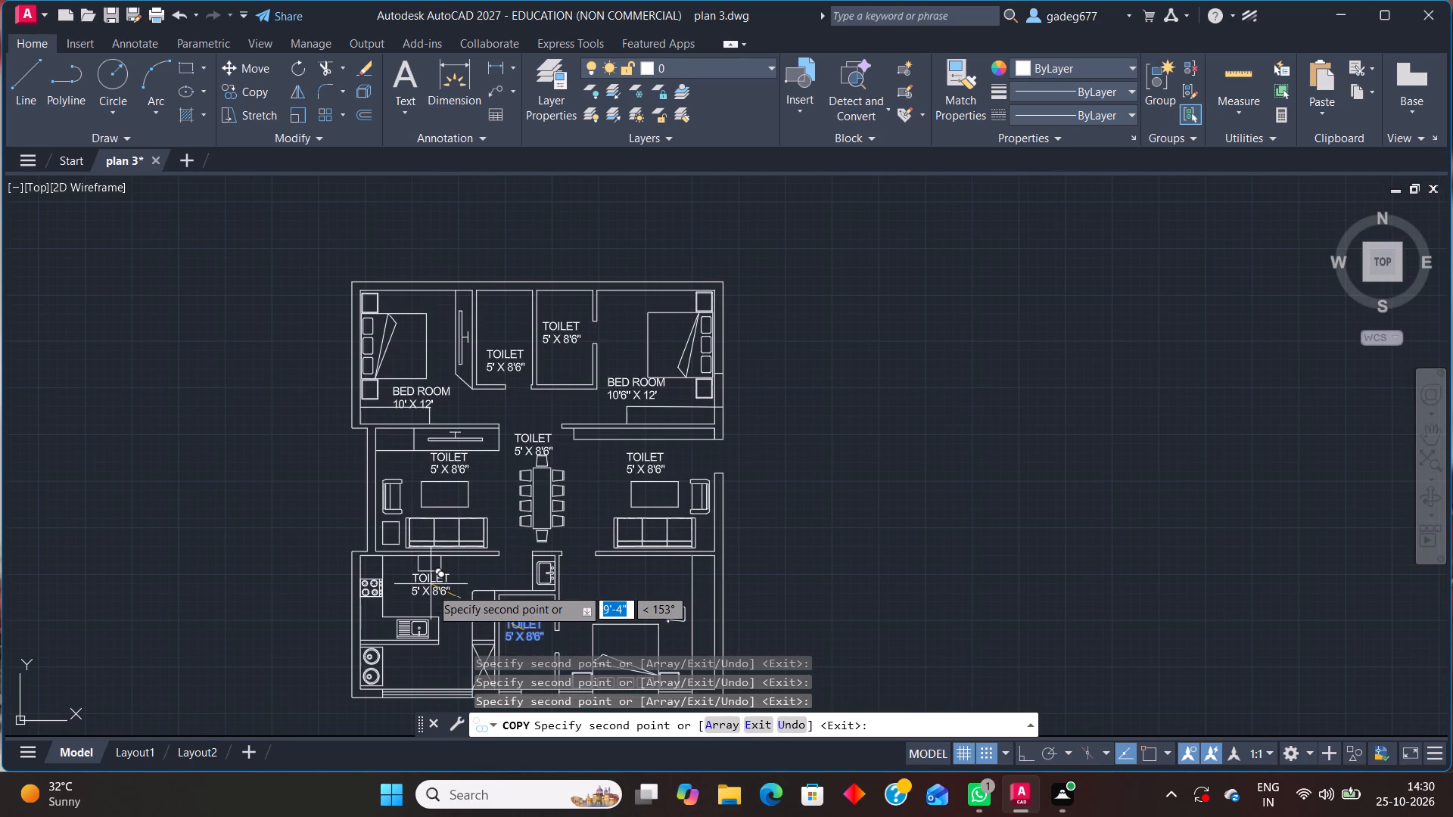
{"action": "left_click", "coordinate": [431, 591]}
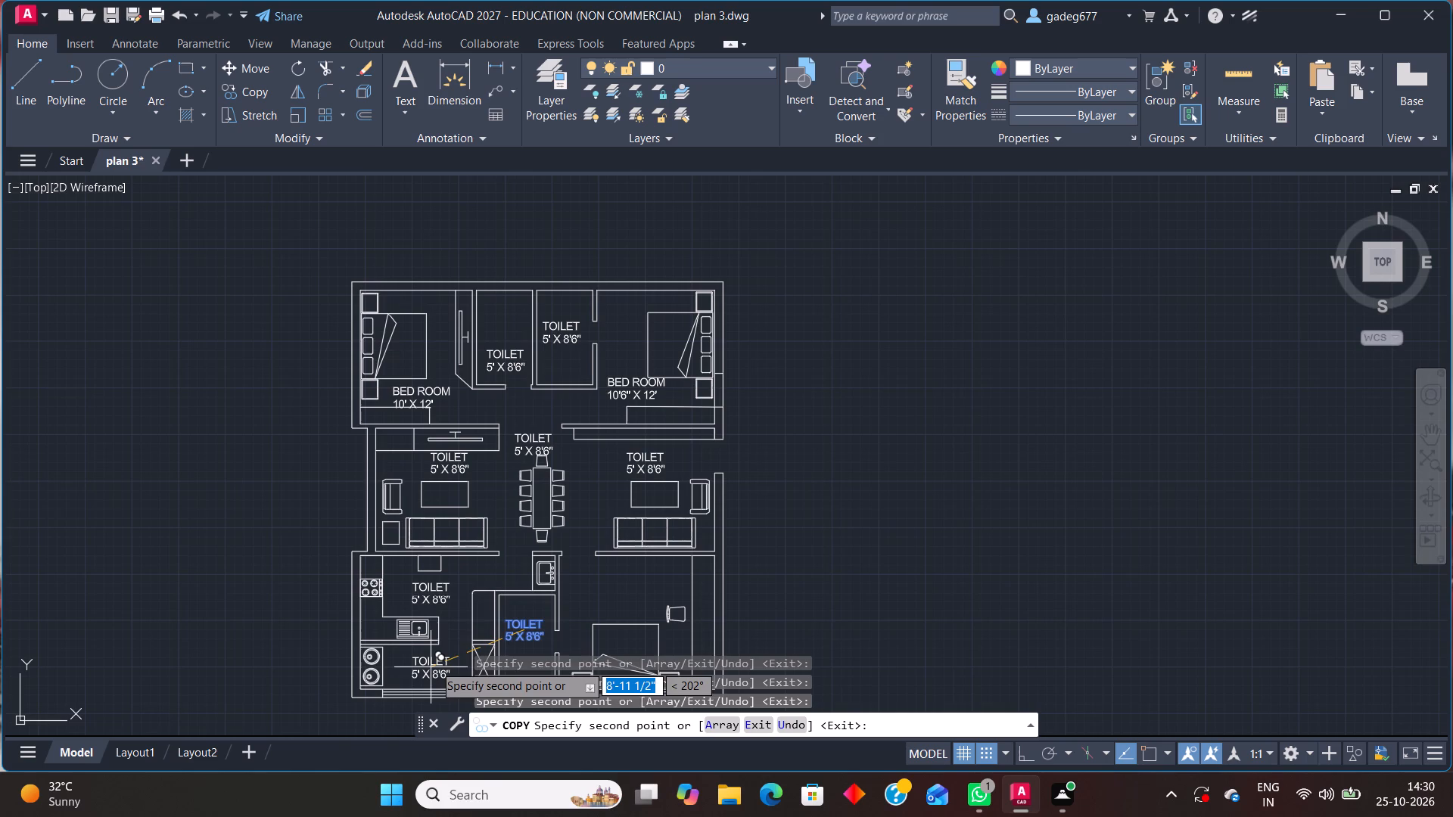
{"action": "left_click", "coordinate": [434, 663]}
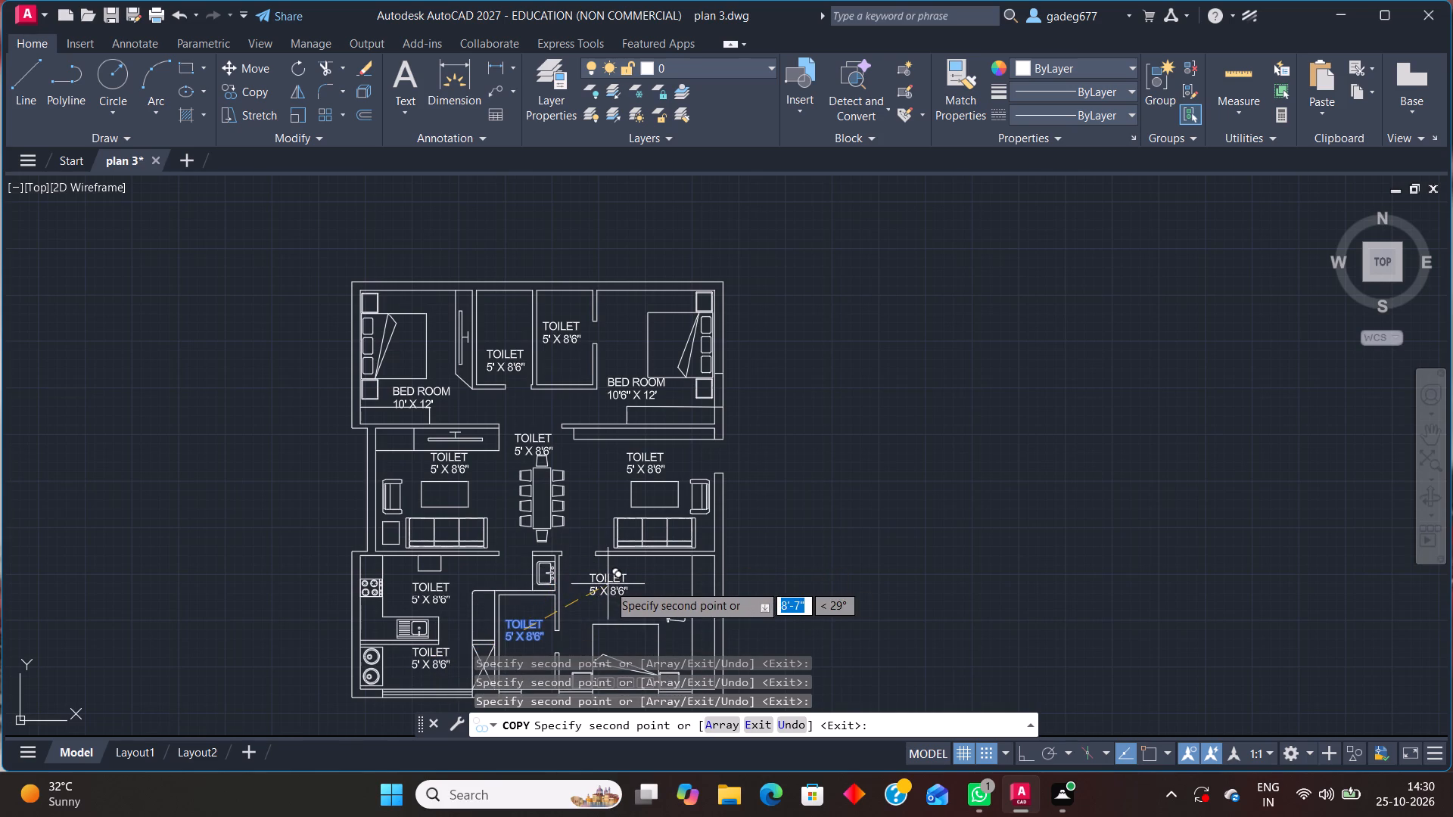
{"action": "scroll", "coordinate": [606, 589], "scroll_direction": "down", "scroll_amount": 1}
{"action": "scroll", "coordinate": [607, 589], "scroll_direction": "up", "scroll_amount": 3}
{"action": "left_click", "coordinate": [639, 581]}
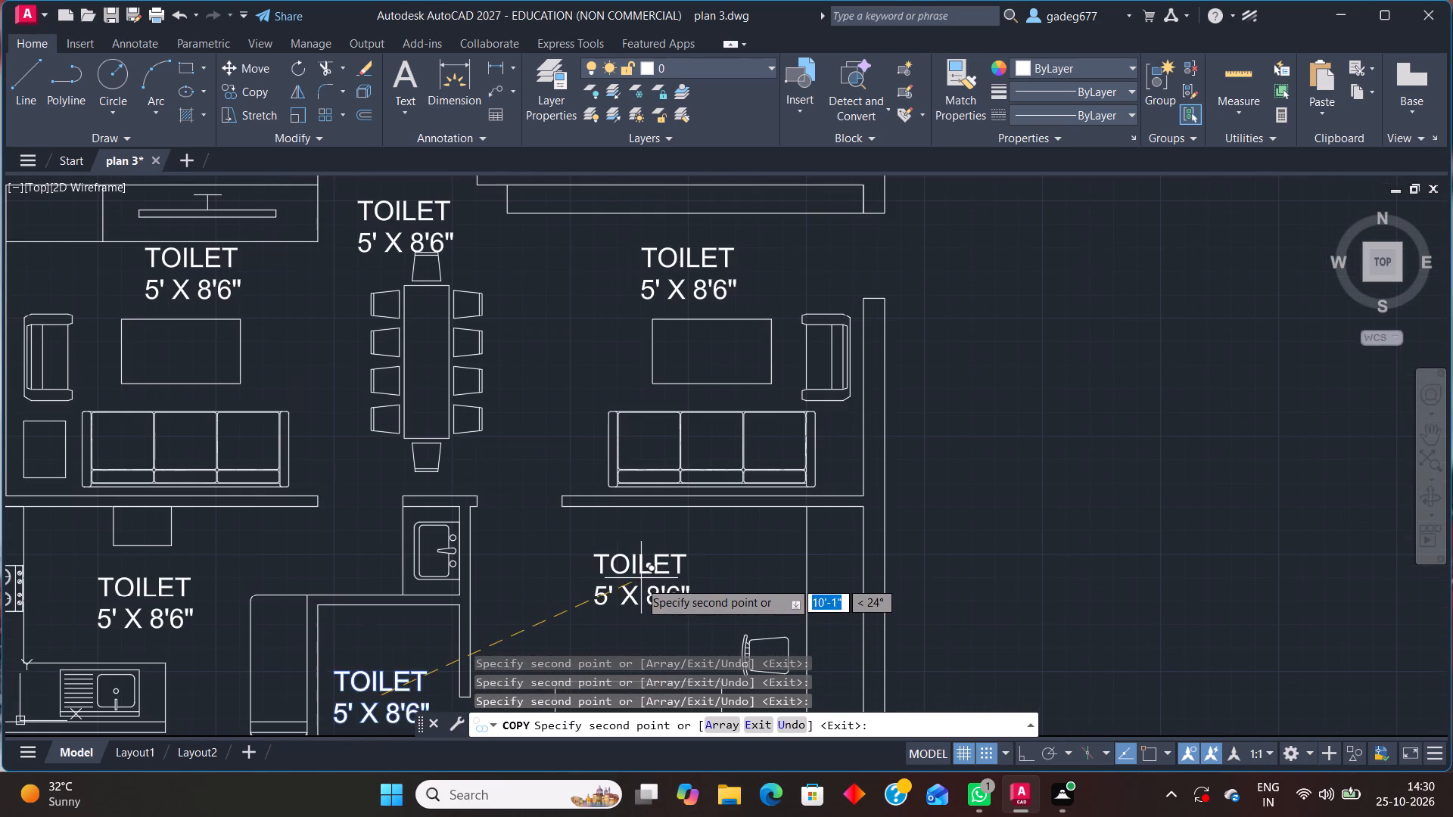
{"action": "key", "text": "Escape"}
{"action": "scroll", "coordinate": [551, 536], "scroll_direction": "down", "scroll_amount": 2}
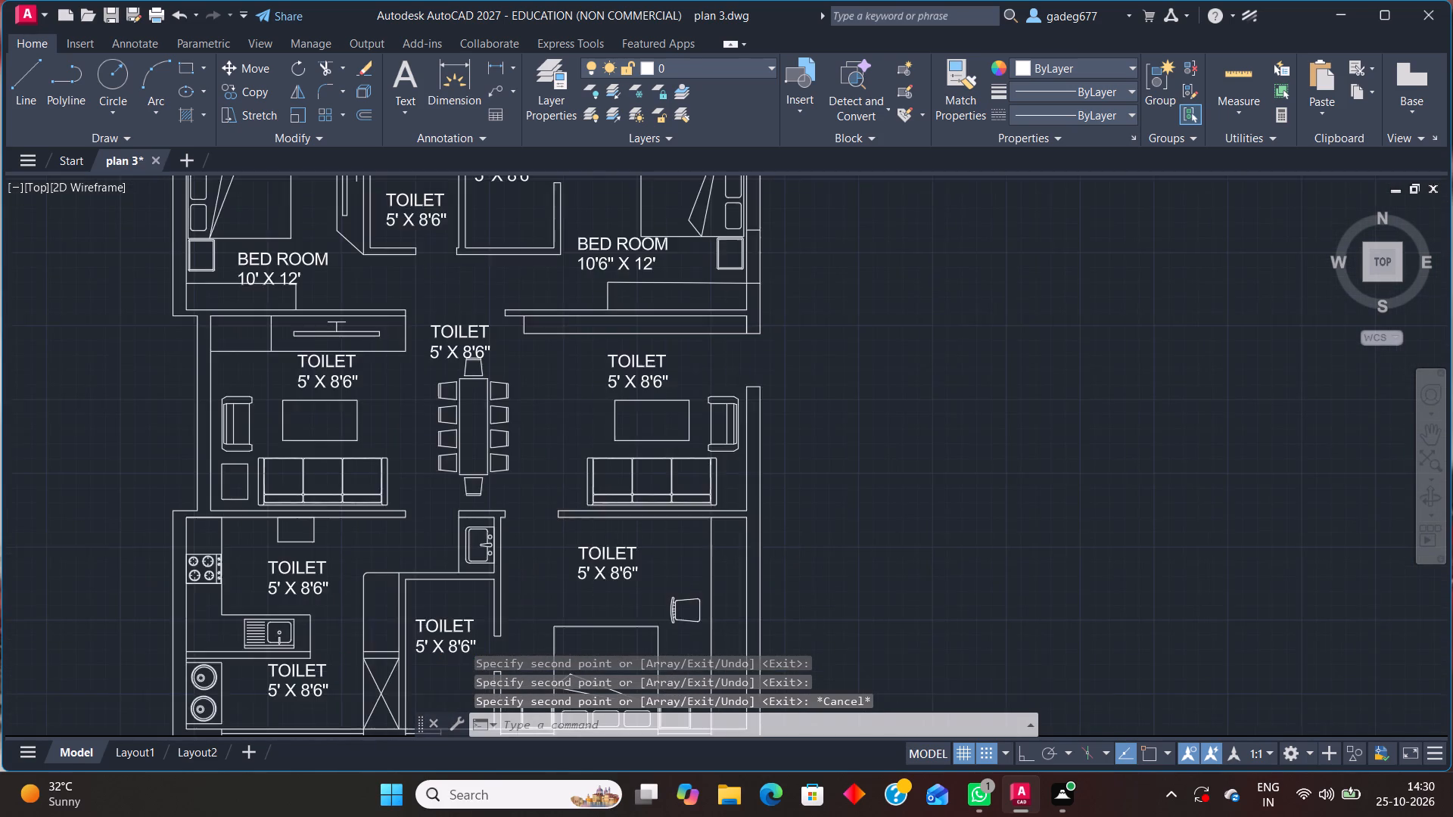
Open the west sitting area's label copy for editing and widen its text box to fit the dimensions on one line.
{"action": "scroll", "coordinate": [459, 430], "scroll_direction": "up", "scroll_amount": 1}
{"action": "double_click", "coordinate": [397, 437]}
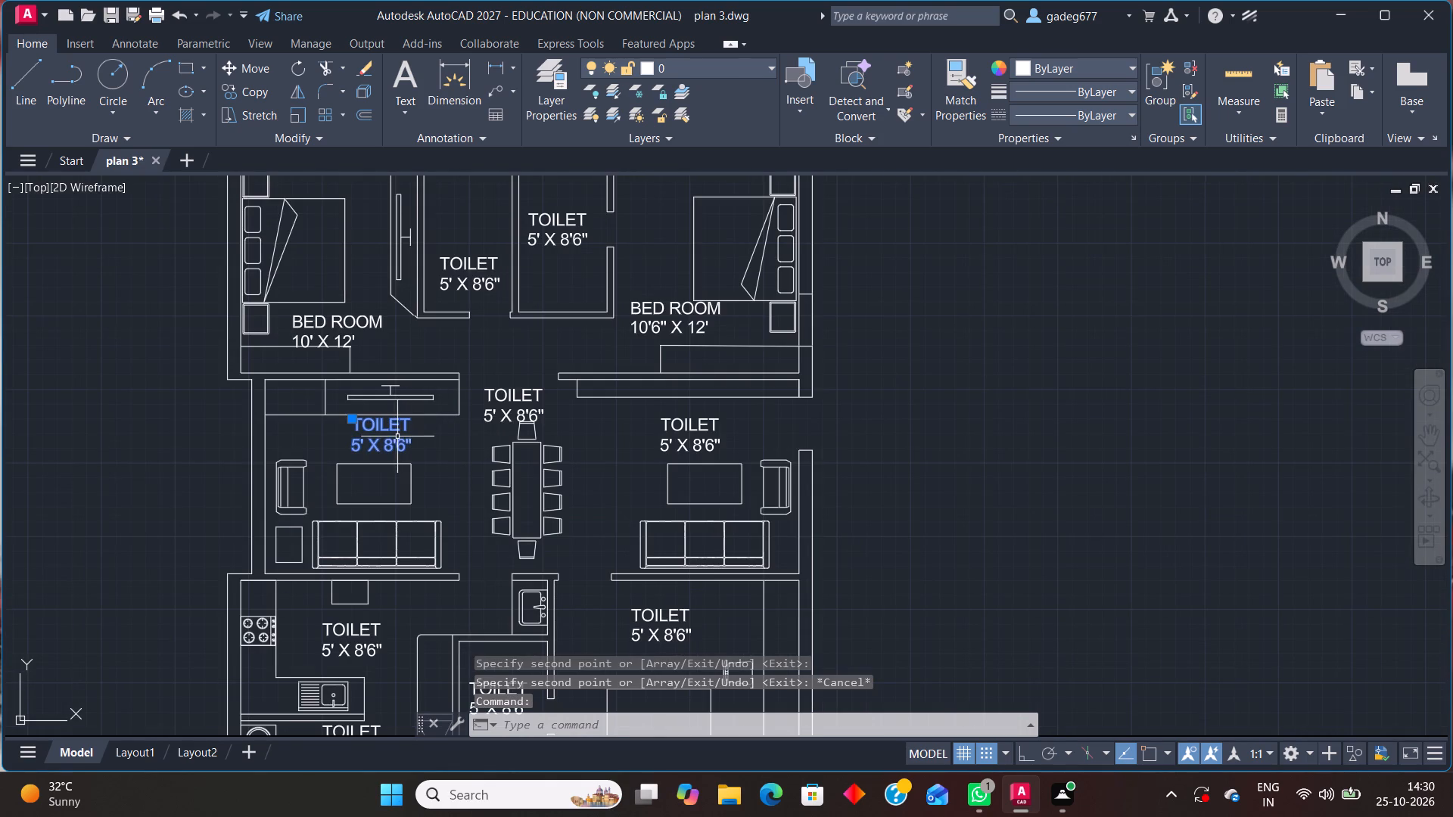
{"action": "left_click", "coordinate": [406, 455]}
{"action": "left_click", "coordinate": [410, 449]}
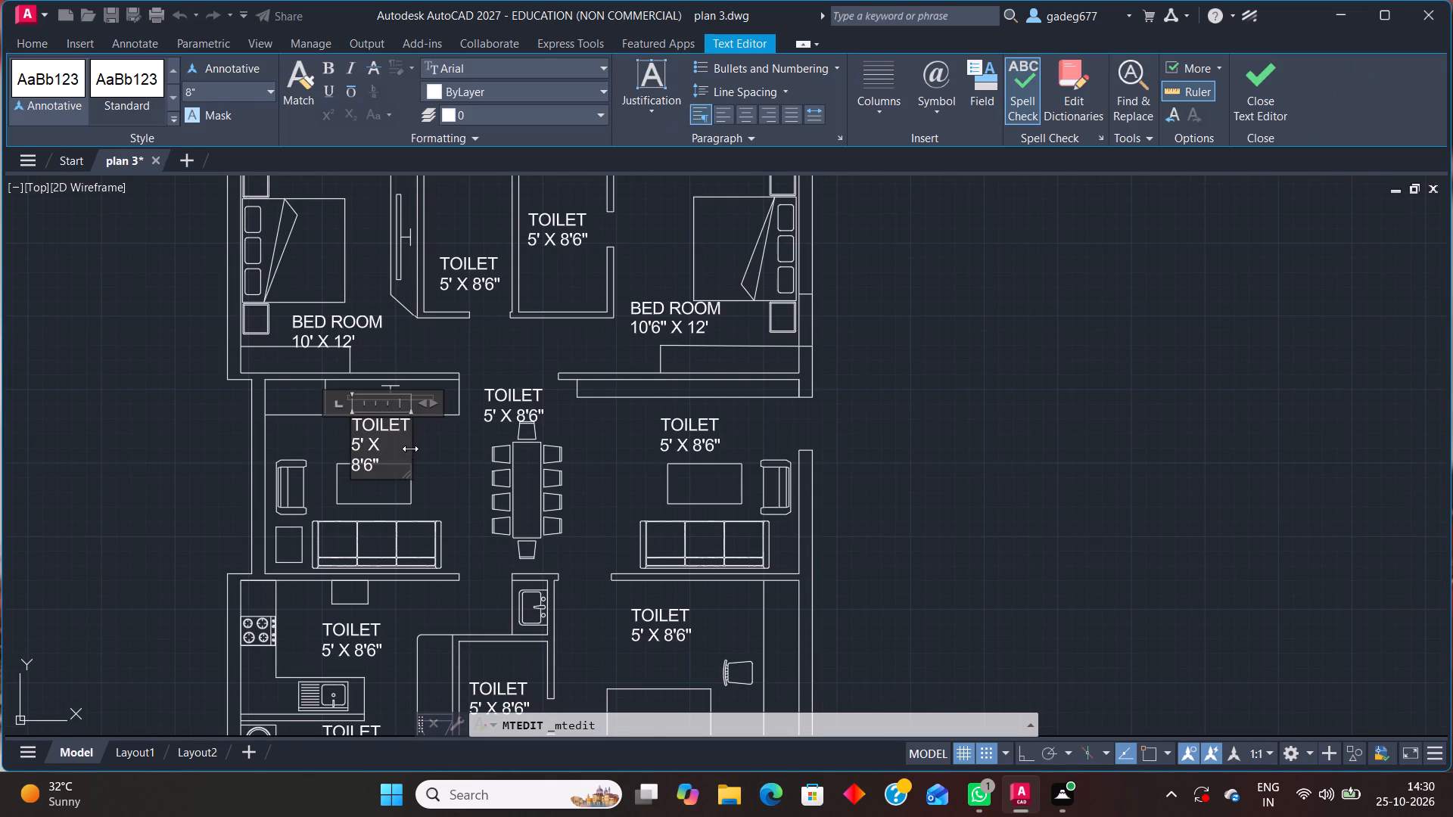
{"action": "left_click_drag", "start_coordinate": [412, 405], "coordinate": [435, 405]}
{"action": "left_click_drag", "start_coordinate": [435, 405], "coordinate": [484, 399]}
Clear both lines of the west sitting area's label copy and enter LIVING instead.
{"action": "left_click", "coordinate": [425, 440]}
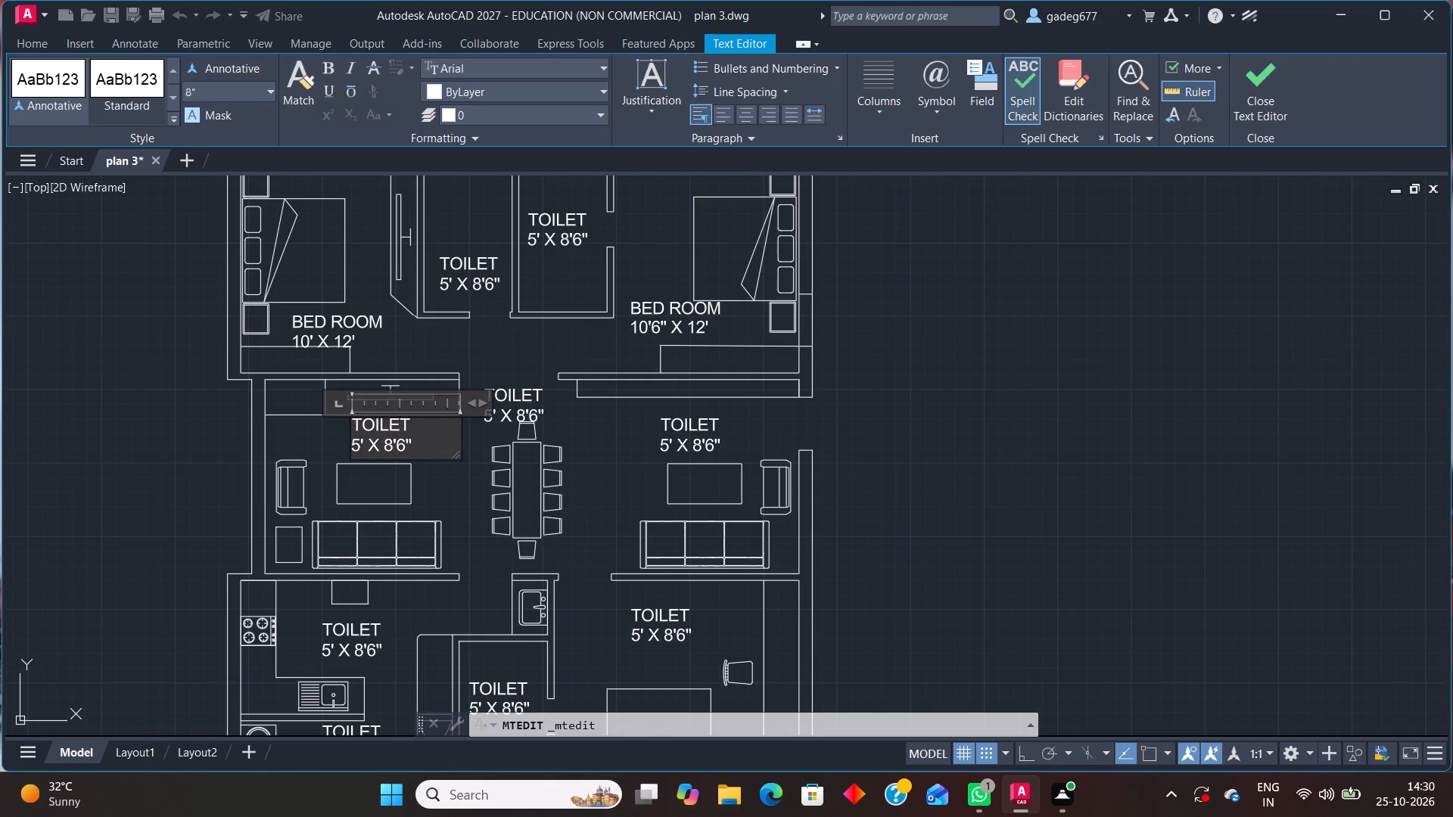
{"action": "key", "text": "BackSpace"}
{"action": "key", "text": "BackSpace"}
{"action": "key", "text": "BackSpace"}
{"action": "key", "text": "BackSpace"}
{"action": "key", "text": "BackSpace"}
{"action": "key", "text": "BackSpace"}
{"action": "key", "text": "BackSpace"}
{"action": "key", "text": "BackSpace"}
{"action": "key", "text": "BackSpace"}
{"action": "key", "text": "BackSpace"}
{"action": "key", "text": "BackSpace"}
{"action": "key", "text": "BackSpace"}
{"action": "key", "text": "BackSpace"}
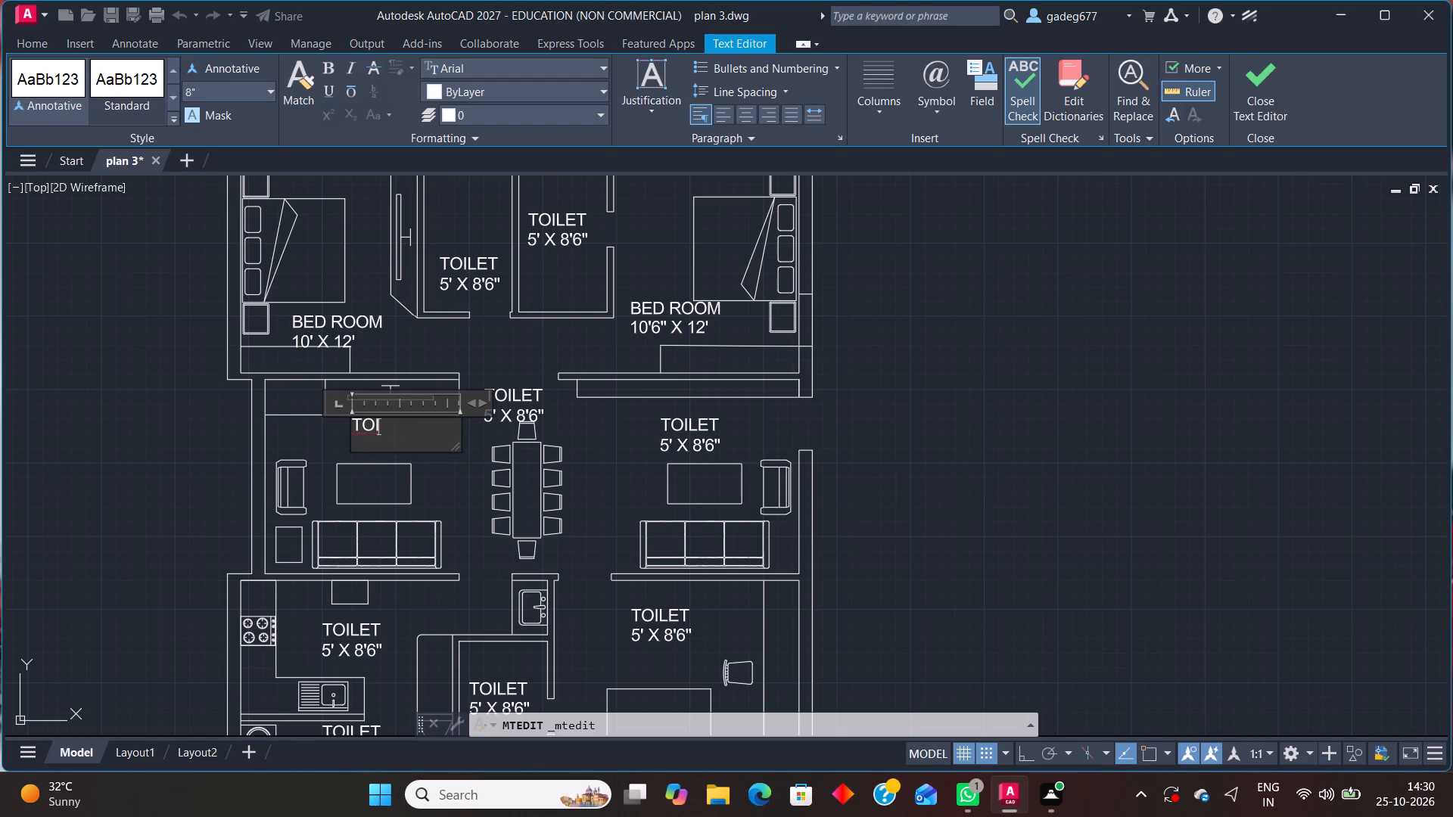
{"action": "key", "text": "BackSpace"}
{"action": "key", "text": "BackSpace"}
{"action": "key", "text": "BackSpace"}
{"action": "key", "text": "BackSpace"}
{"action": "type", "text": "LIVING"}
Add 10'6" X 11' as the second line of the LIVING label and finish the text.
{"action": "key", "text": "Return"}
{"action": "type", "text": "10'6\""}
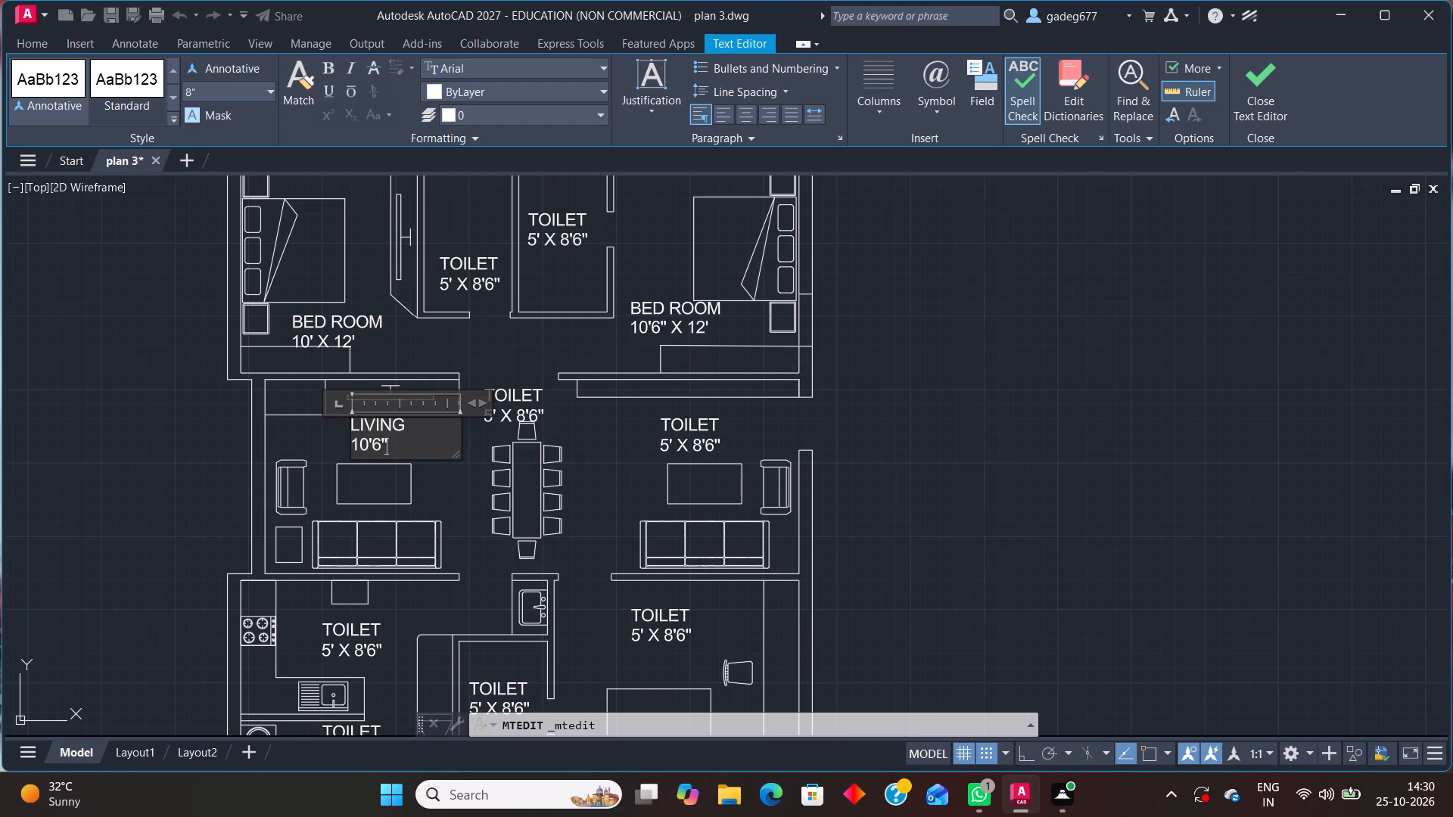
{"action": "key", "text": "space"}
{"action": "type", "text": "X"}
{"action": "key", "text": "space"}
{"action": "type", "text": "11'"}
{"action": "left_click", "coordinate": [465, 510]}
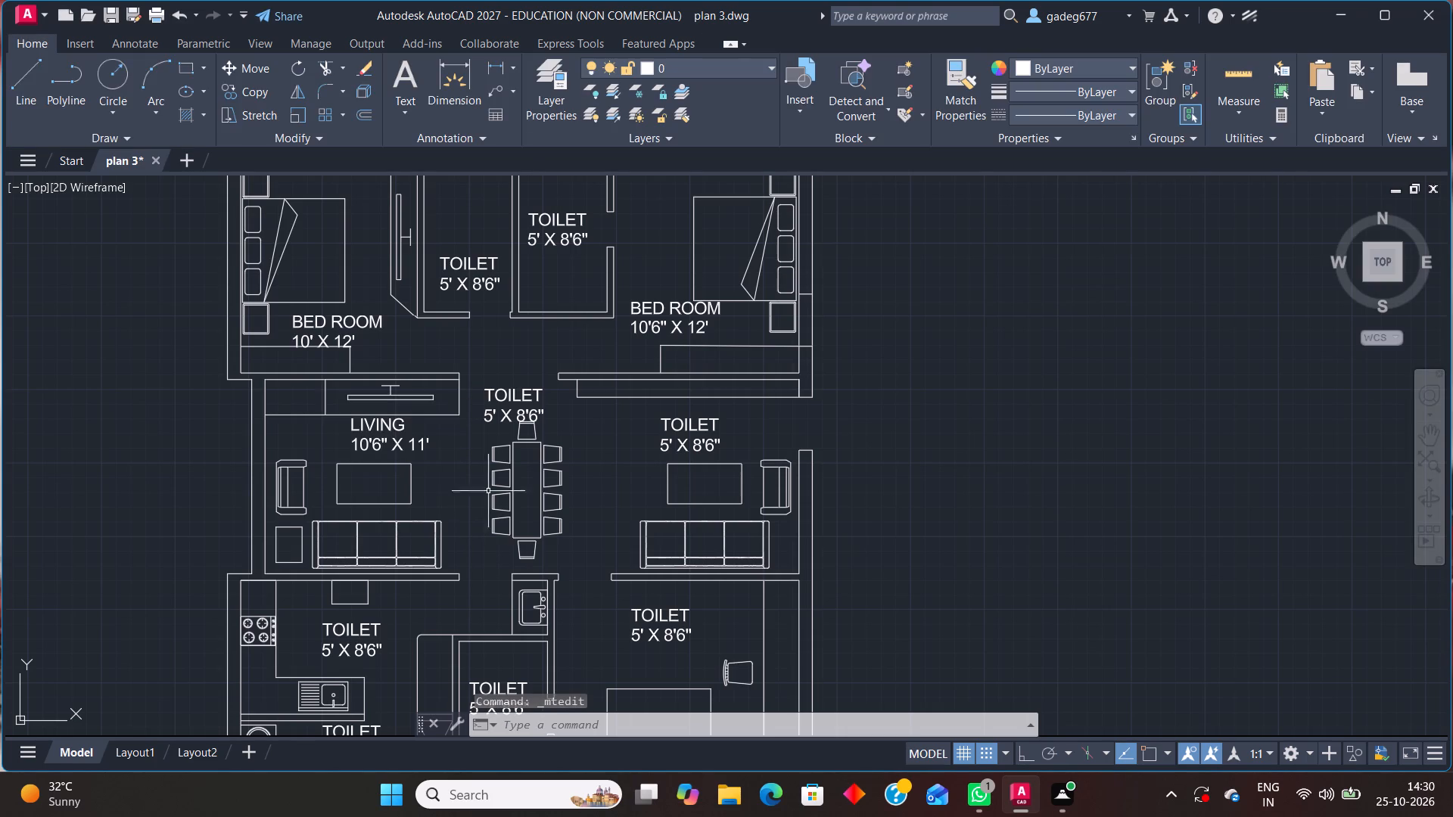
Clear both lines of the label copy above the dining table and enter DINING instead.
{"action": "double_click", "coordinate": [508, 412]}
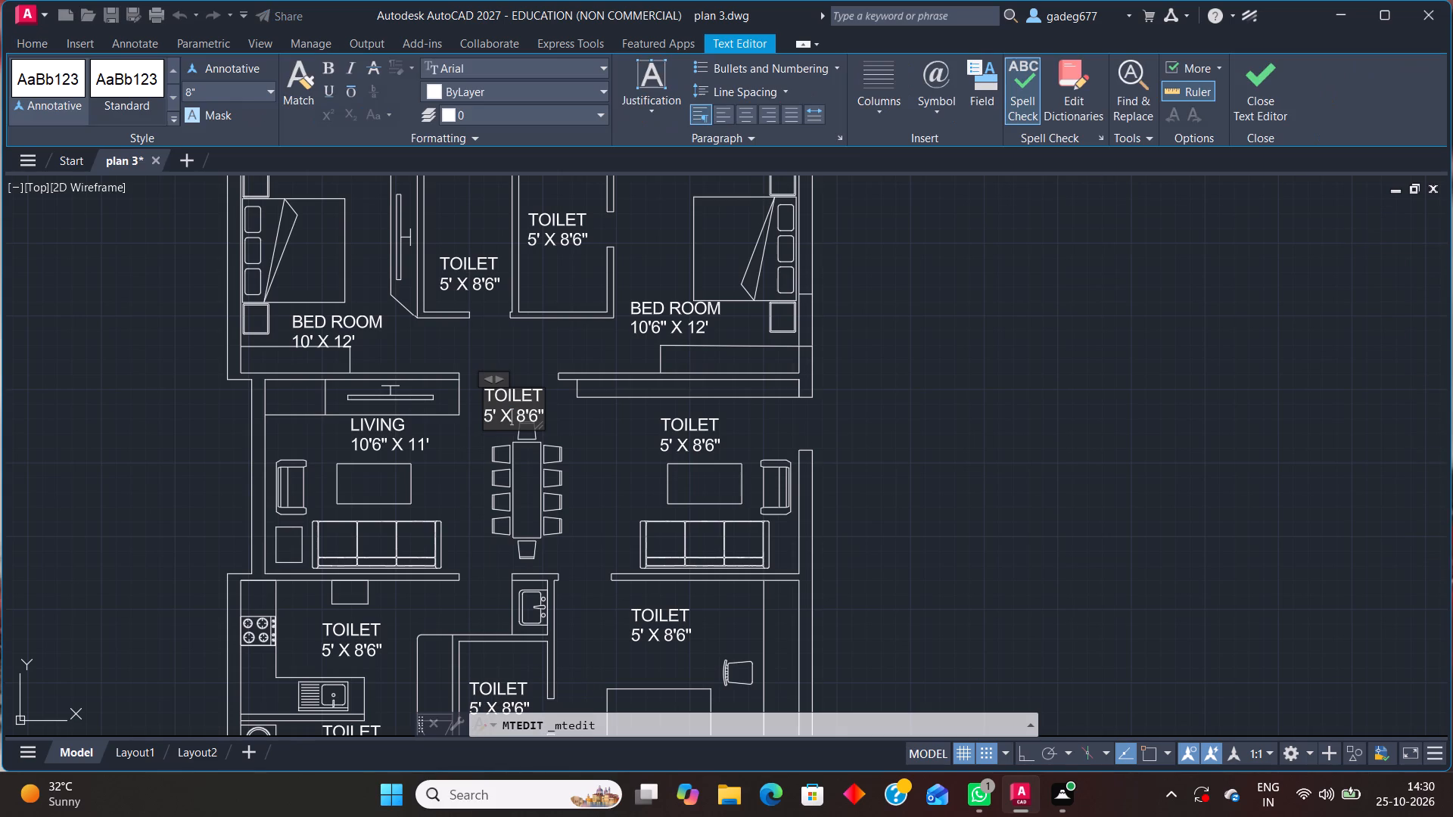
{"action": "left_click", "coordinate": [537, 416]}
{"action": "key", "text": "Right"}
{"action": "key", "text": "BackSpace"}
{"action": "key", "text": "BackSpace"}
{"action": "key", "text": "BackSpace"}
{"action": "key", "text": "BackSpace"}
{"action": "key", "text": "BackSpace"}
{"action": "key", "text": "BackSpace"}
{"action": "key", "text": "BackSpace"}
{"action": "key", "text": "BackSpace"}
{"action": "key", "text": "BackSpace"}
{"action": "key", "text": "BackSpace"}
{"action": "key", "text": "BackSpace"}
{"action": "key", "text": "BackSpace"}
{"action": "key", "text": "BackSpace"}
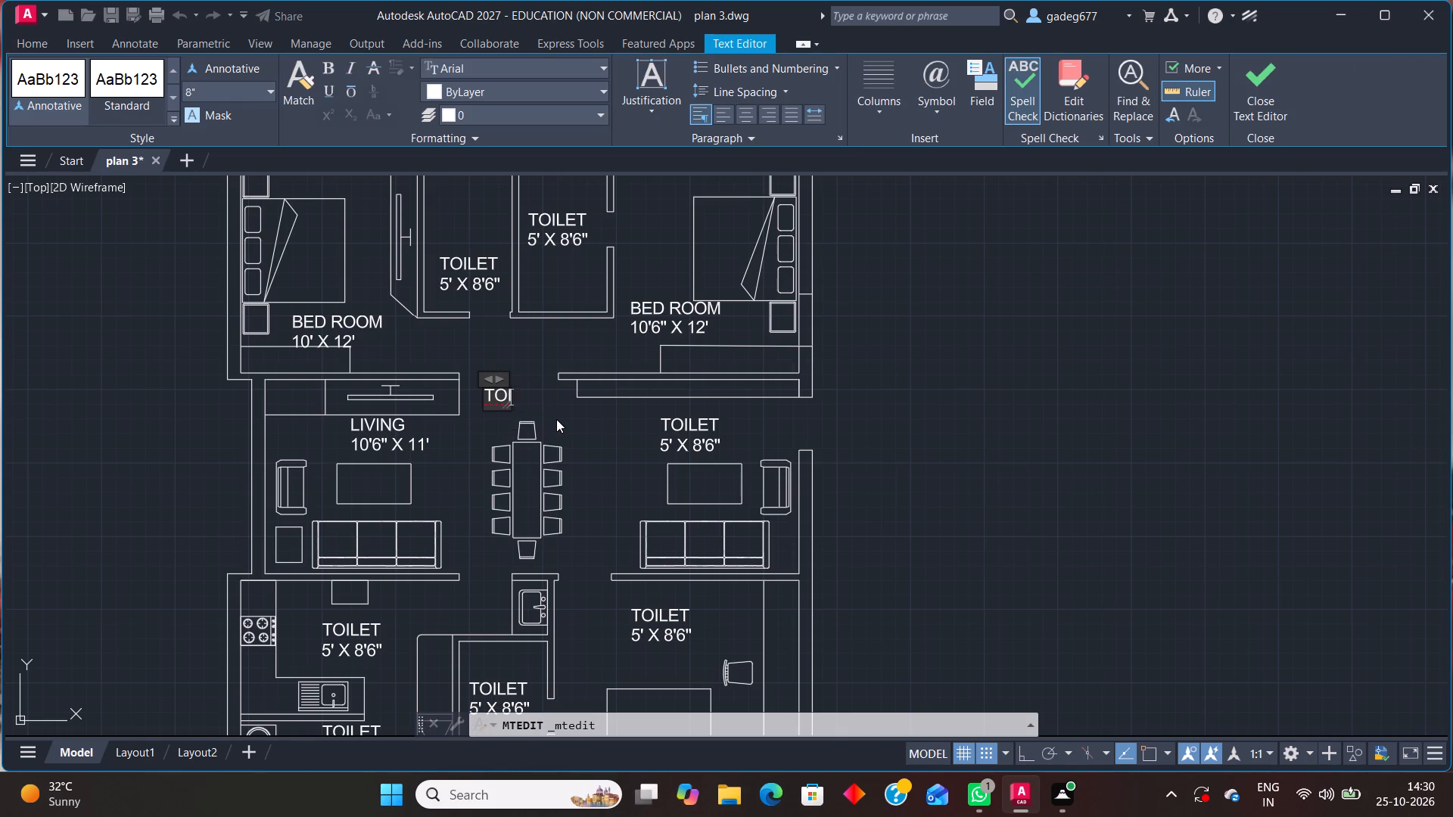
{"action": "key", "text": "BackSpace"}
{"action": "key", "text": "BackSpace"}
{"action": "key", "text": "BackSpace"}
{"action": "type", "text": "DINING"}
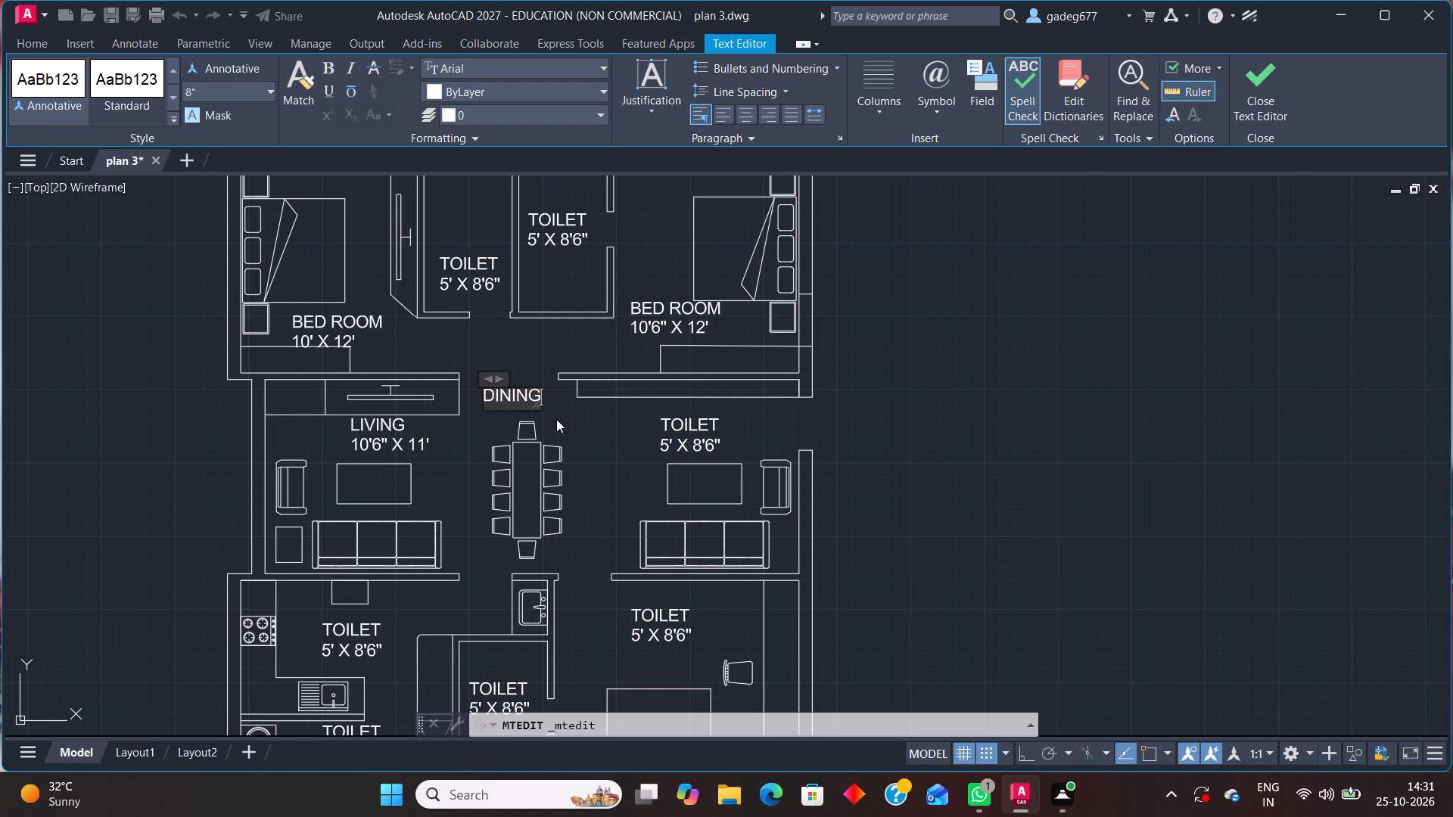
Add 8'6" X 11' as the second line of the DINING label and finish the text.
{"action": "key", "text": "Return"}
{"action": "type", "text": "8'"}
{"action": "type", "text": "6\""}
{"action": "key", "text": "space"}
{"action": "type", "text": "X"}
{"action": "key", "text": "space"}
{"action": "type", "text": "11"}
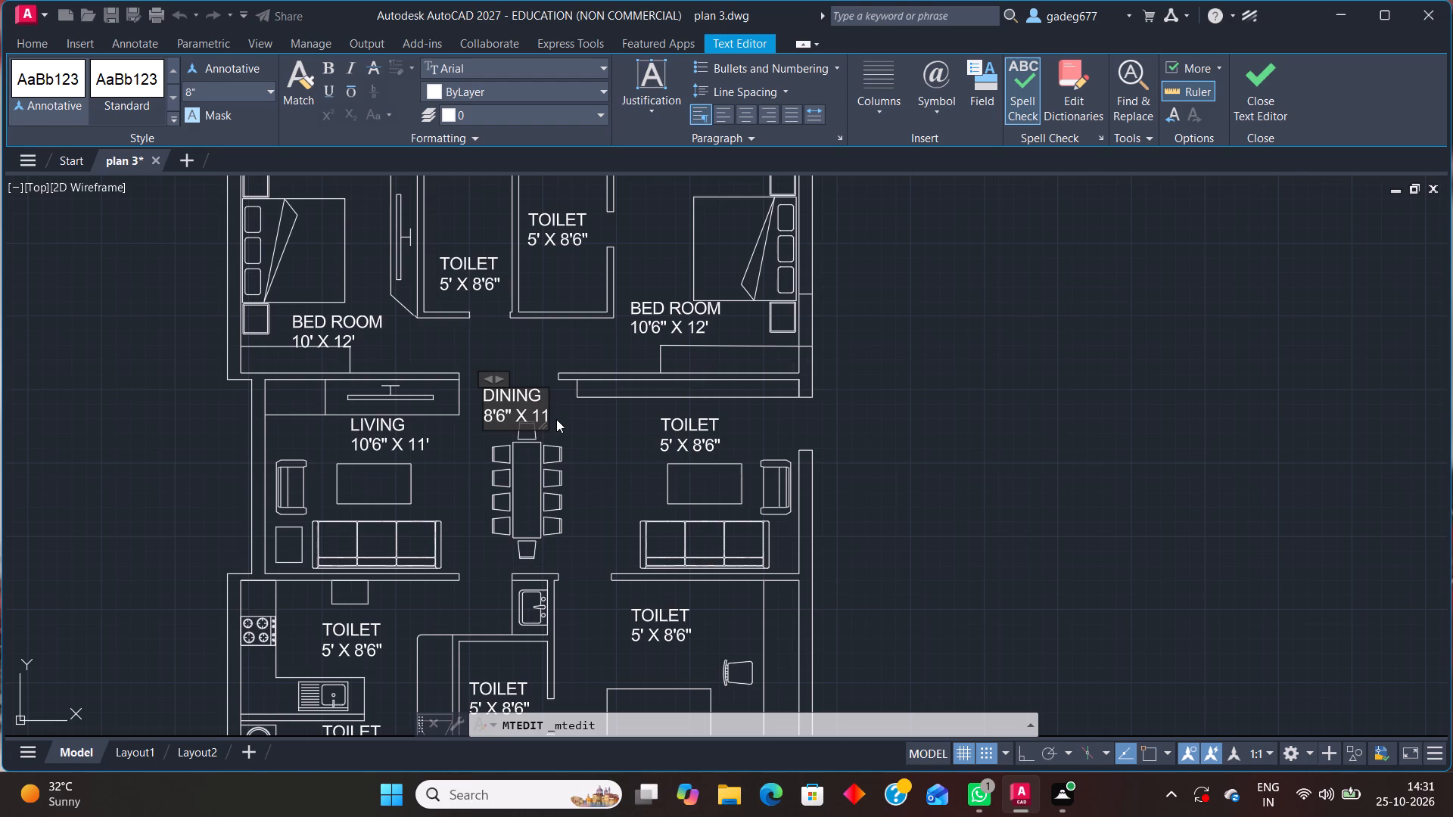
{"action": "key", "text": "apostrophe"}
{"action": "left_click", "coordinate": [572, 437]}
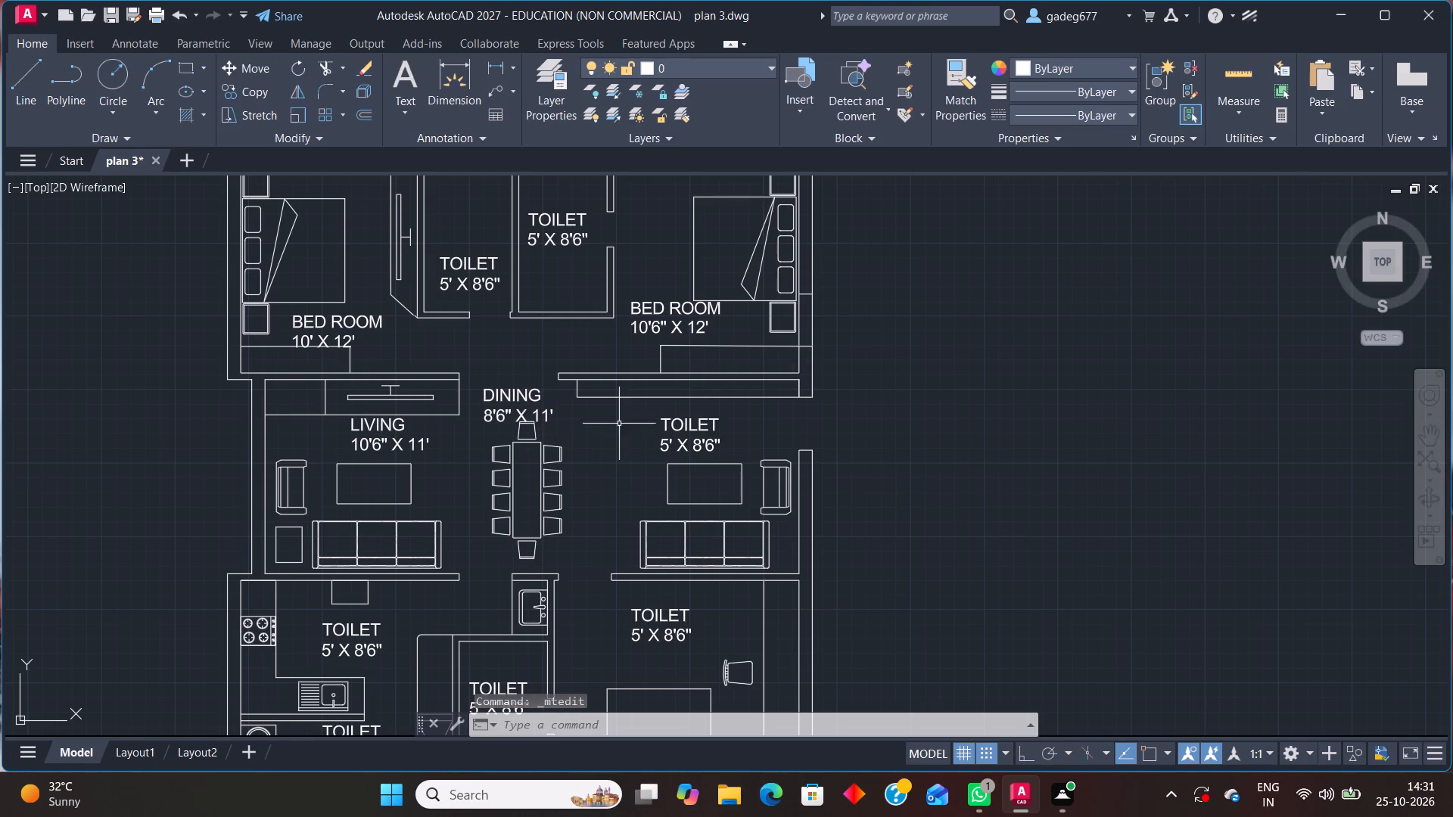
Clear both lines of the east sitting area's label copy and enter DRAWING instead.
{"action": "double_click", "coordinate": [684, 433]}
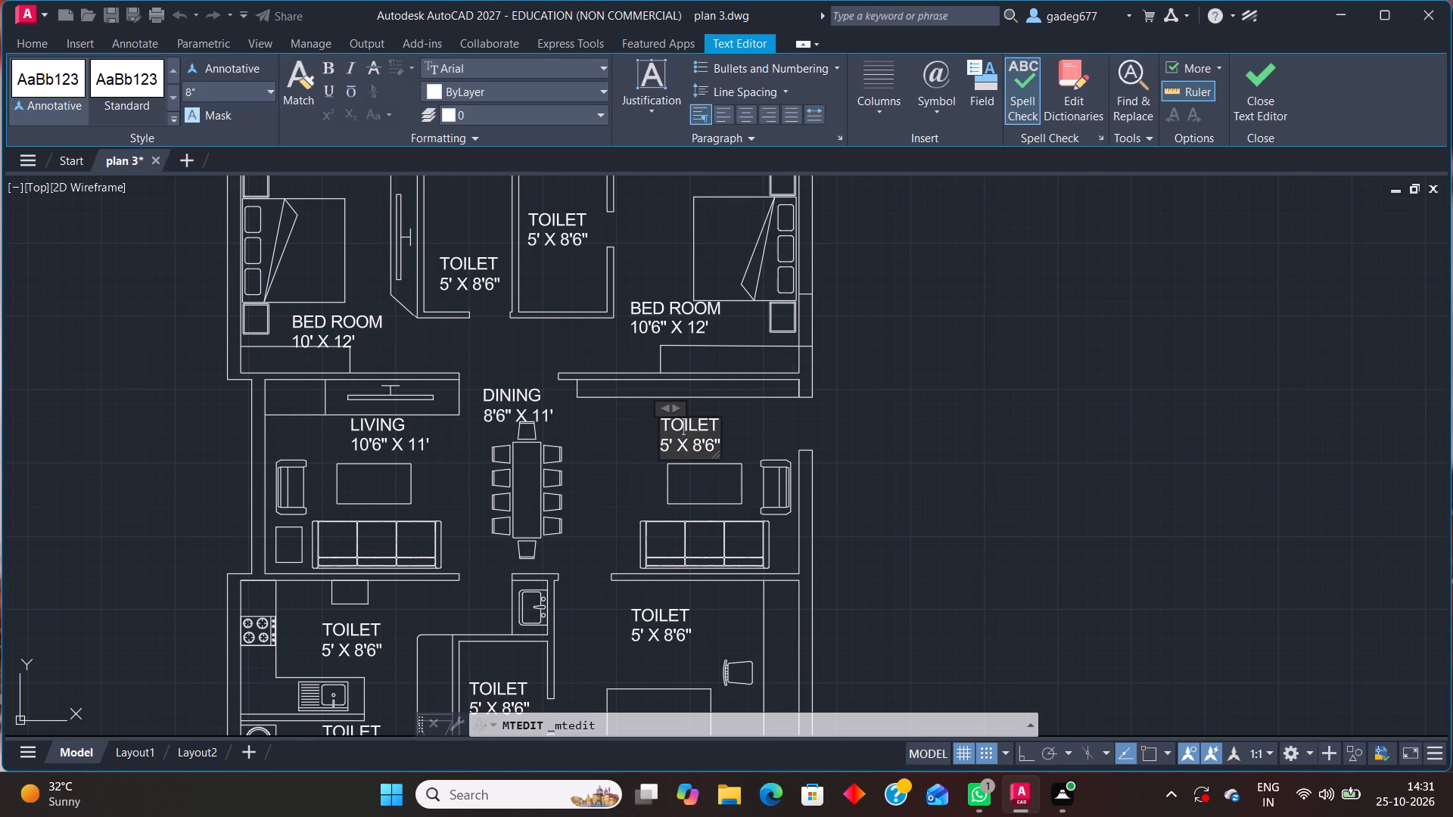
{"action": "left_click", "coordinate": [711, 447]}
{"action": "key", "text": "Right"}
{"action": "key", "text": "BackSpace"}
{"action": "key", "text": "BackSpace"}
{"action": "key", "text": "BackSpace"}
{"action": "key", "text": "BackSpace"}
{"action": "key", "text": "BackSpace"}
{"action": "key", "text": "BackSpace"}
{"action": "key", "text": "BackSpace"}
{"action": "key", "text": "BackSpace"}
{"action": "key", "text": "BackSpace"}
{"action": "key", "text": "BackSpace"}
{"action": "key", "text": "BackSpace"}
{"action": "key", "text": "BackSpace"}
{"action": "key", "text": "BackSpace"}
{"action": "key", "text": "BackSpace"}
{"action": "key", "text": "BackSpace"}
{"action": "key", "text": "BackSpace"}
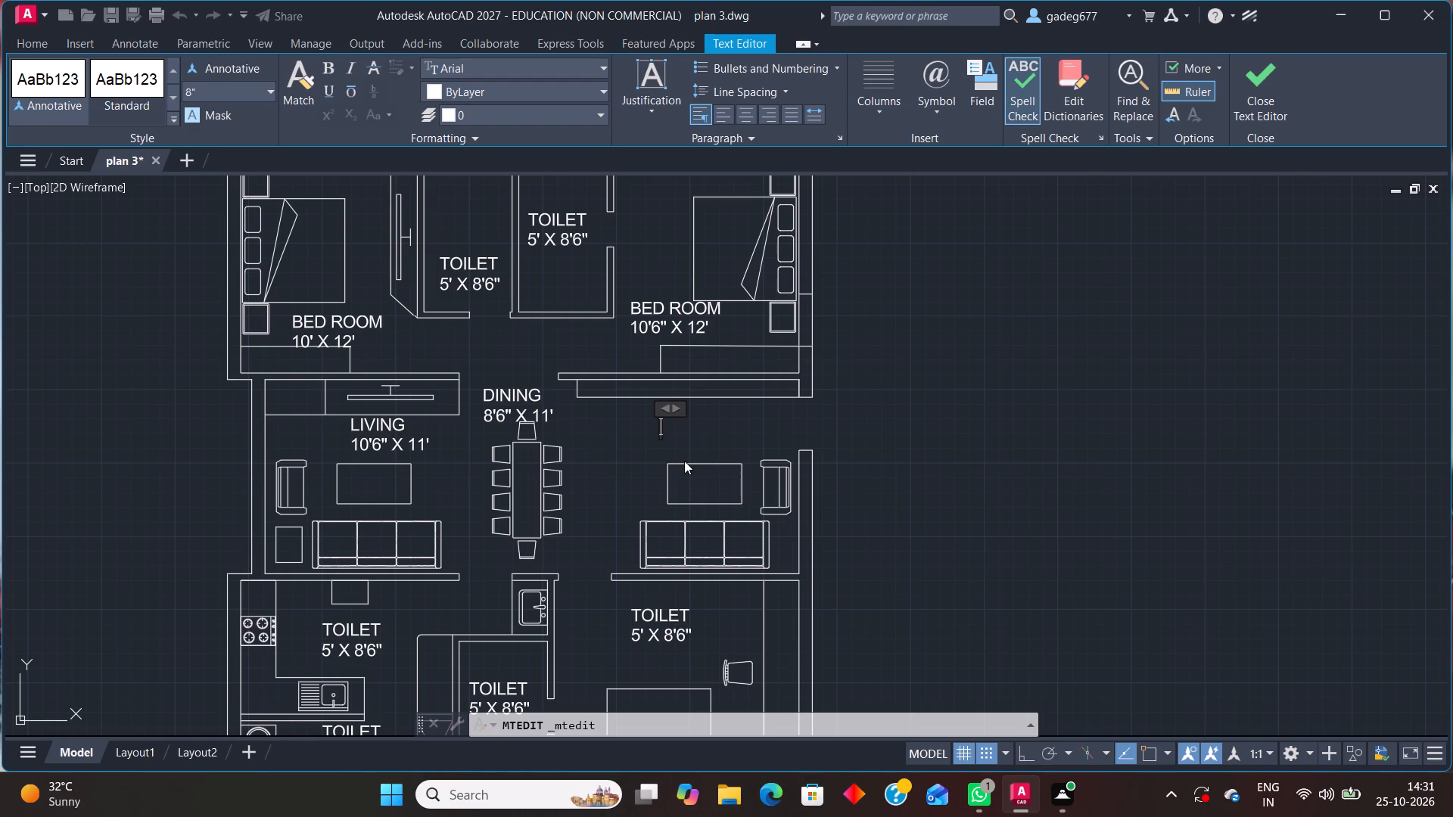
{"action": "type", "text": "DRAWING"}
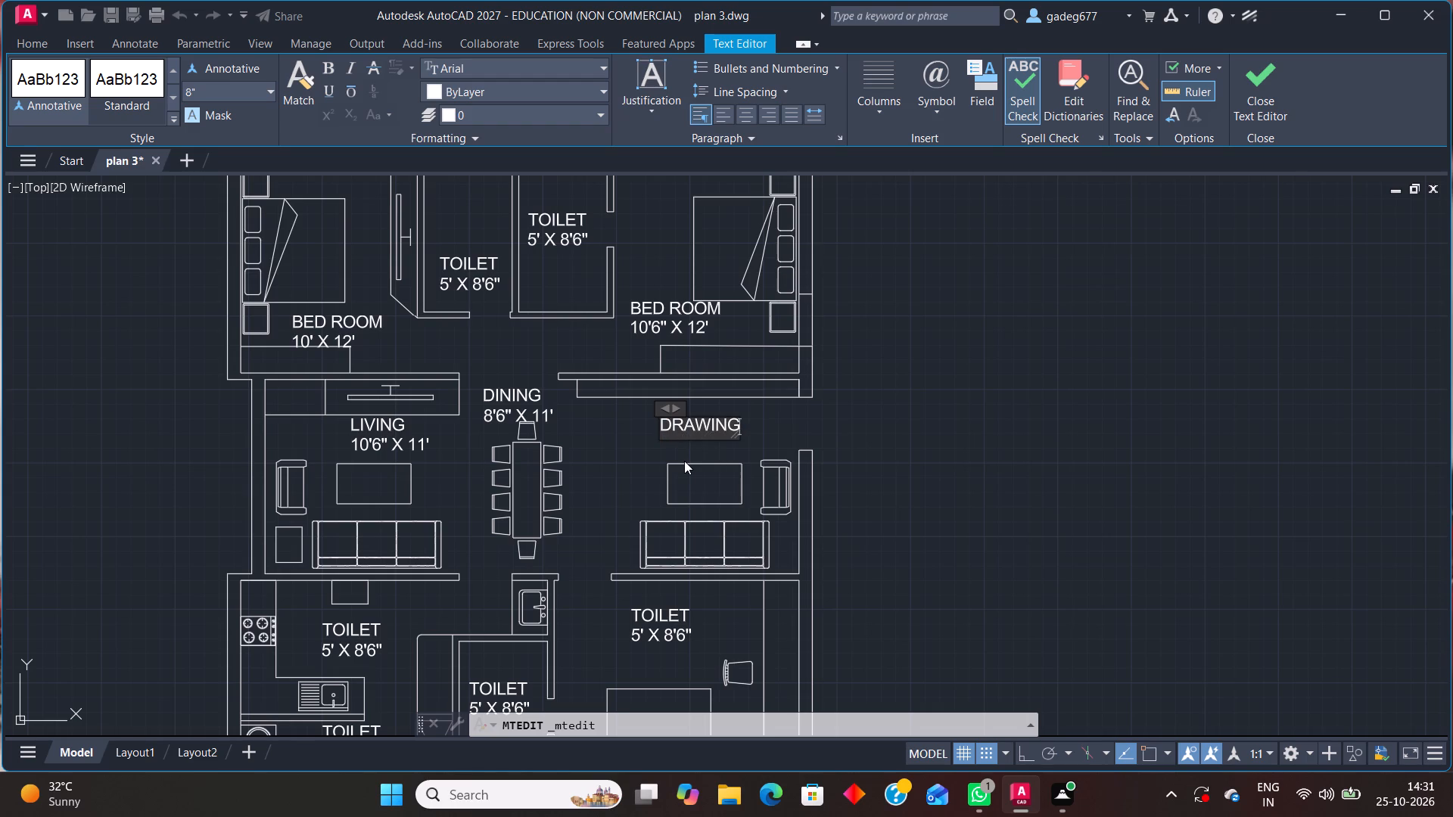
Add 11' X11' as the second line of the DRAWING label and finish the text.
{"action": "key", "text": "Return"}
{"action": "type", "text": "11'"}
{"action": "key", "text": "space"}
{"action": "type", "text": "X11'"}
{"action": "left_click", "coordinate": [619, 464]}
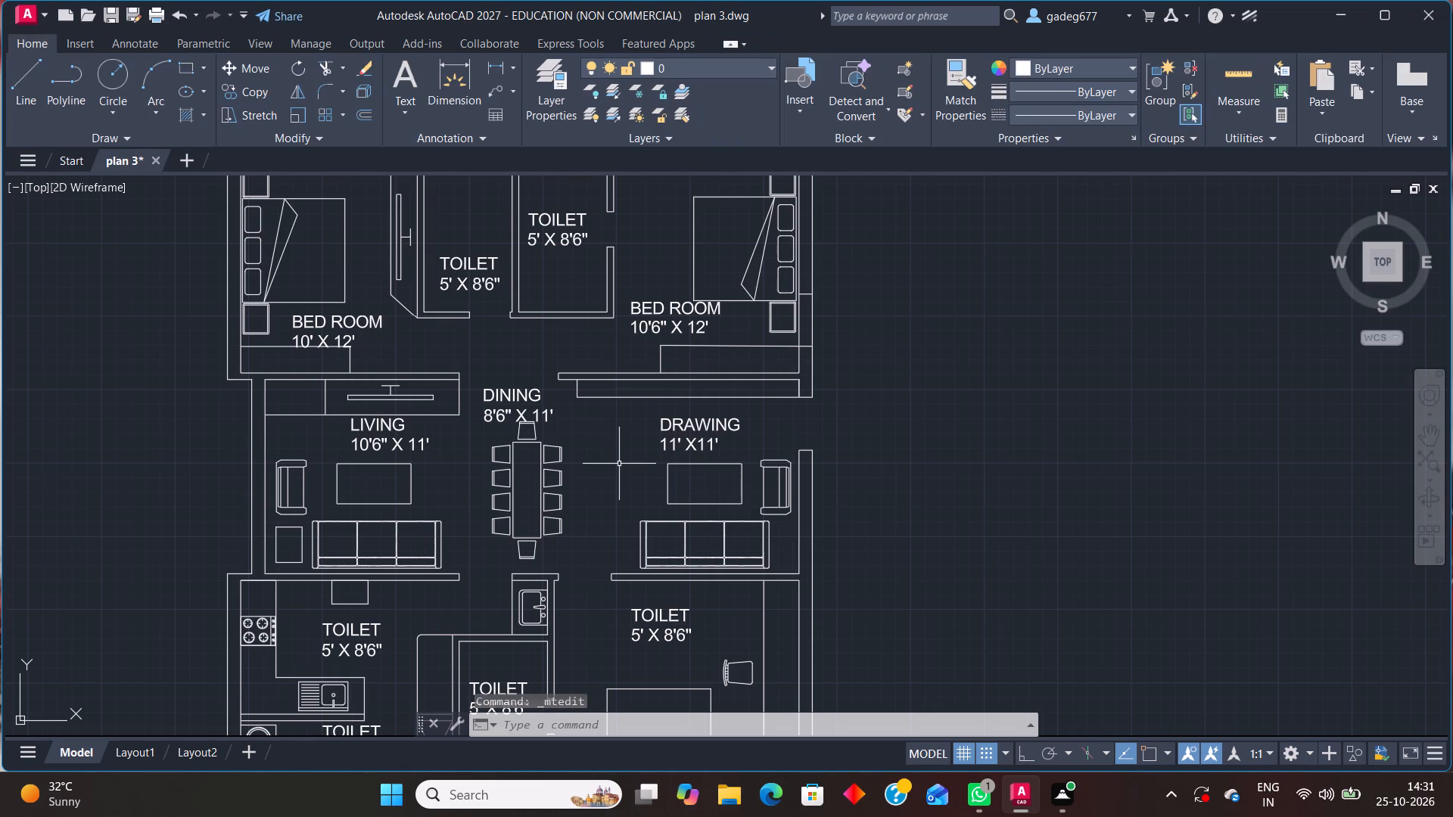
Open the label copy in the southeast bedroom for editing and widen its text frame so each line fits.
{"action": "double_click", "coordinate": [667, 629]}
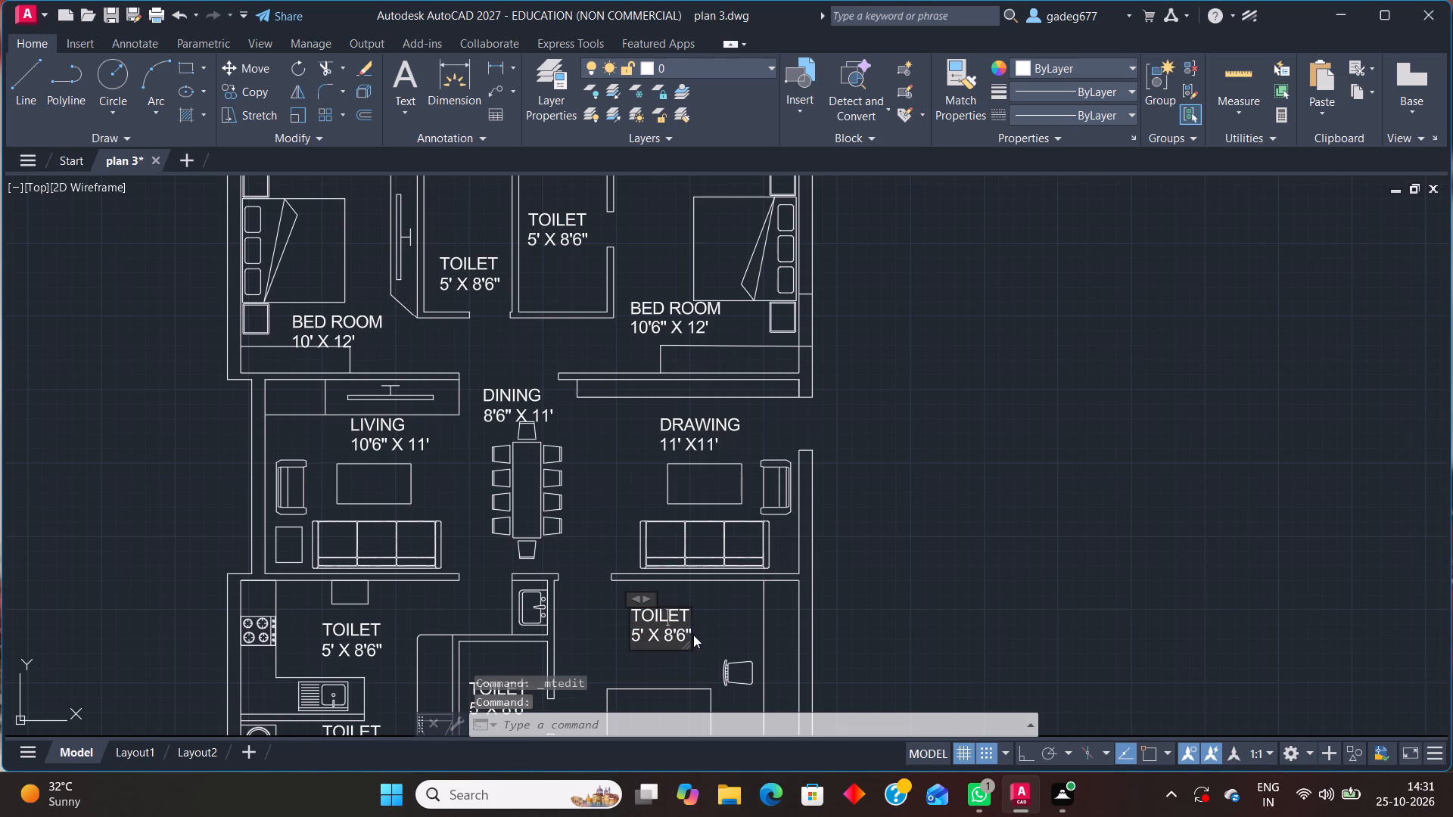
{"action": "left_click", "coordinate": [689, 638]}
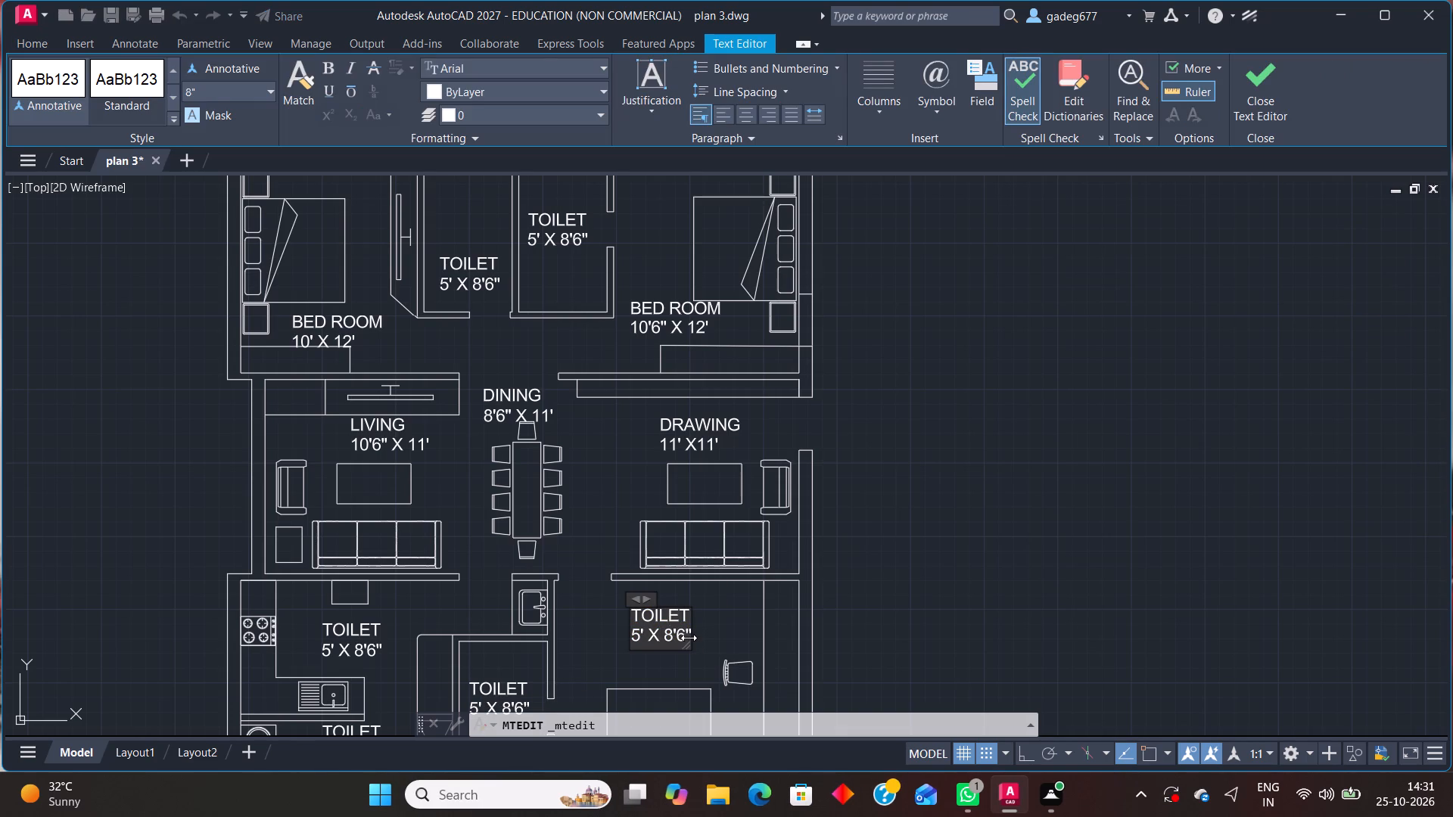
{"action": "left_click_drag", "start_coordinate": [695, 599], "coordinate": [732, 601]}
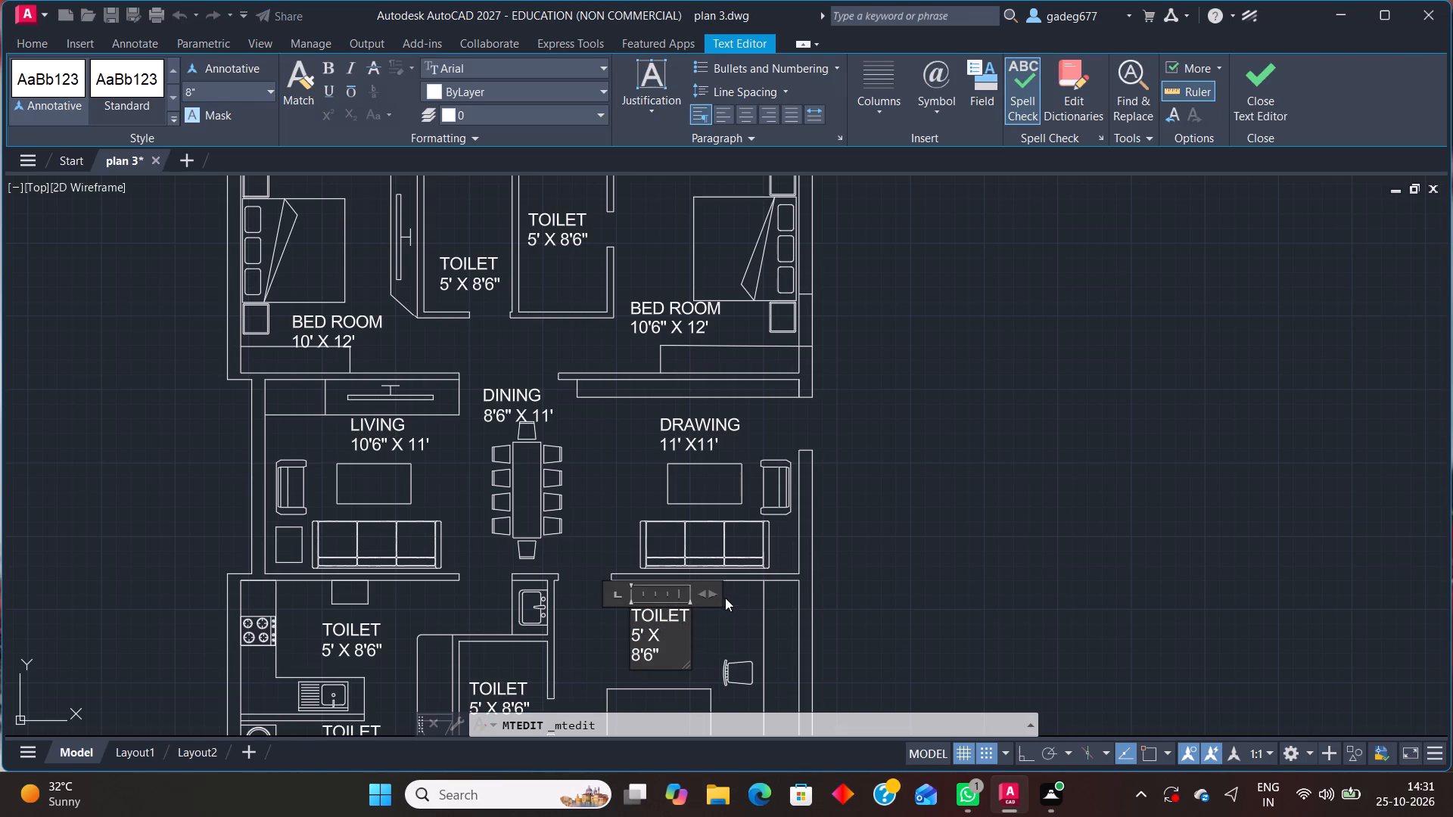
{"action": "left_click_drag", "start_coordinate": [708, 598], "coordinate": [774, 588]}
Clear both lines of the southeast bedroom's label copy and enter BED ROOM instead.
{"action": "left_click", "coordinate": [706, 643]}
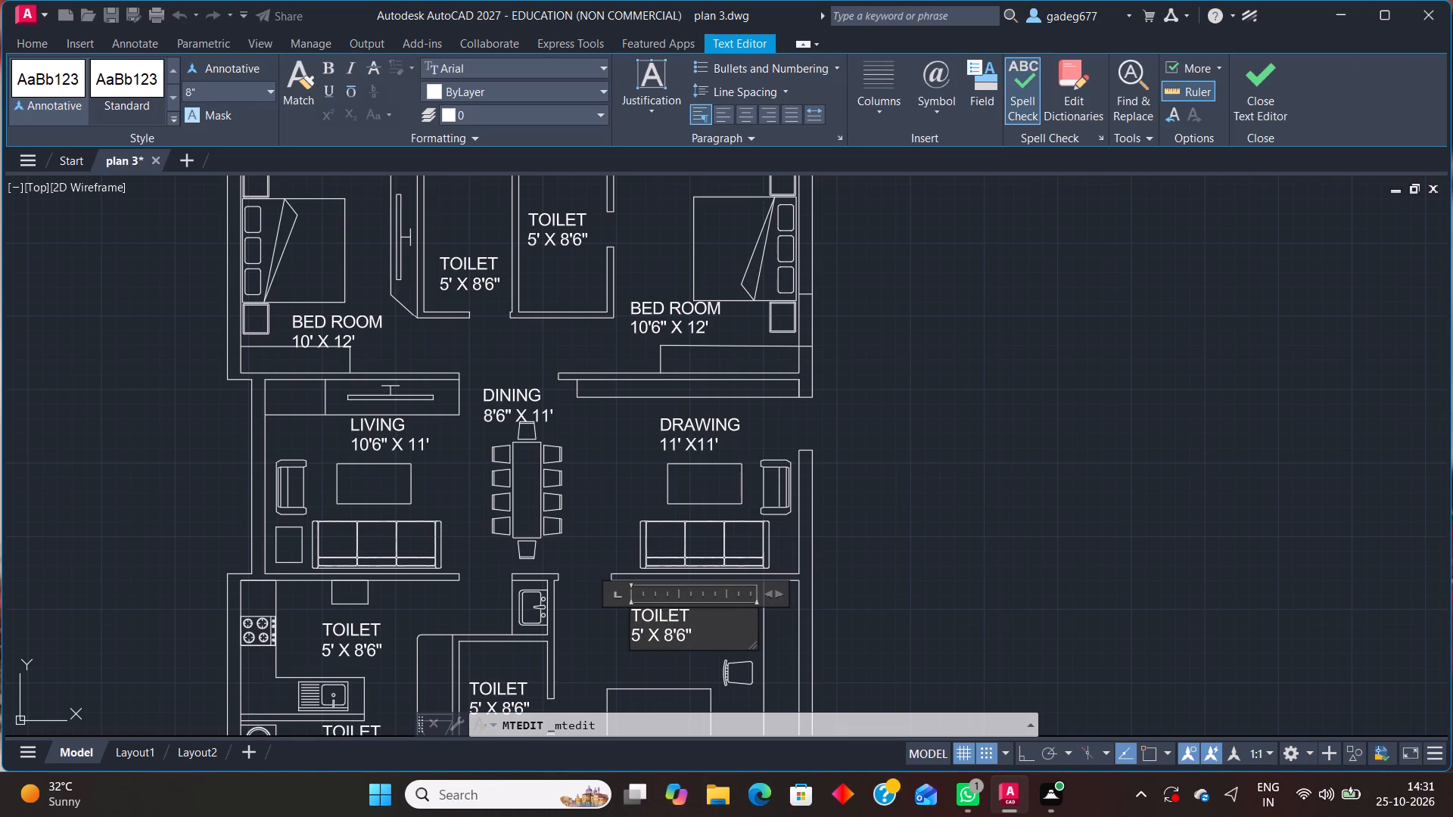
{"action": "key", "text": "BackSpace"}
{"action": "key", "text": "BackSpace"}
{"action": "key", "text": "BackSpace"}
{"action": "key", "text": "BackSpace"}
{"action": "key", "text": "BackSpace"}
{"action": "key", "text": "BackSpace"}
{"action": "key", "text": "BackSpace"}
{"action": "key", "text": "BackSpace"}
{"action": "key", "text": "BackSpace"}
{"action": "key", "text": "BackSpace"}
{"action": "key", "text": "BackSpace"}
{"action": "key", "text": "BackSpace"}
{"action": "key", "text": "BackSpace"}
{"action": "key", "text": "BackSpace"}
{"action": "key", "text": "BackSpace"}
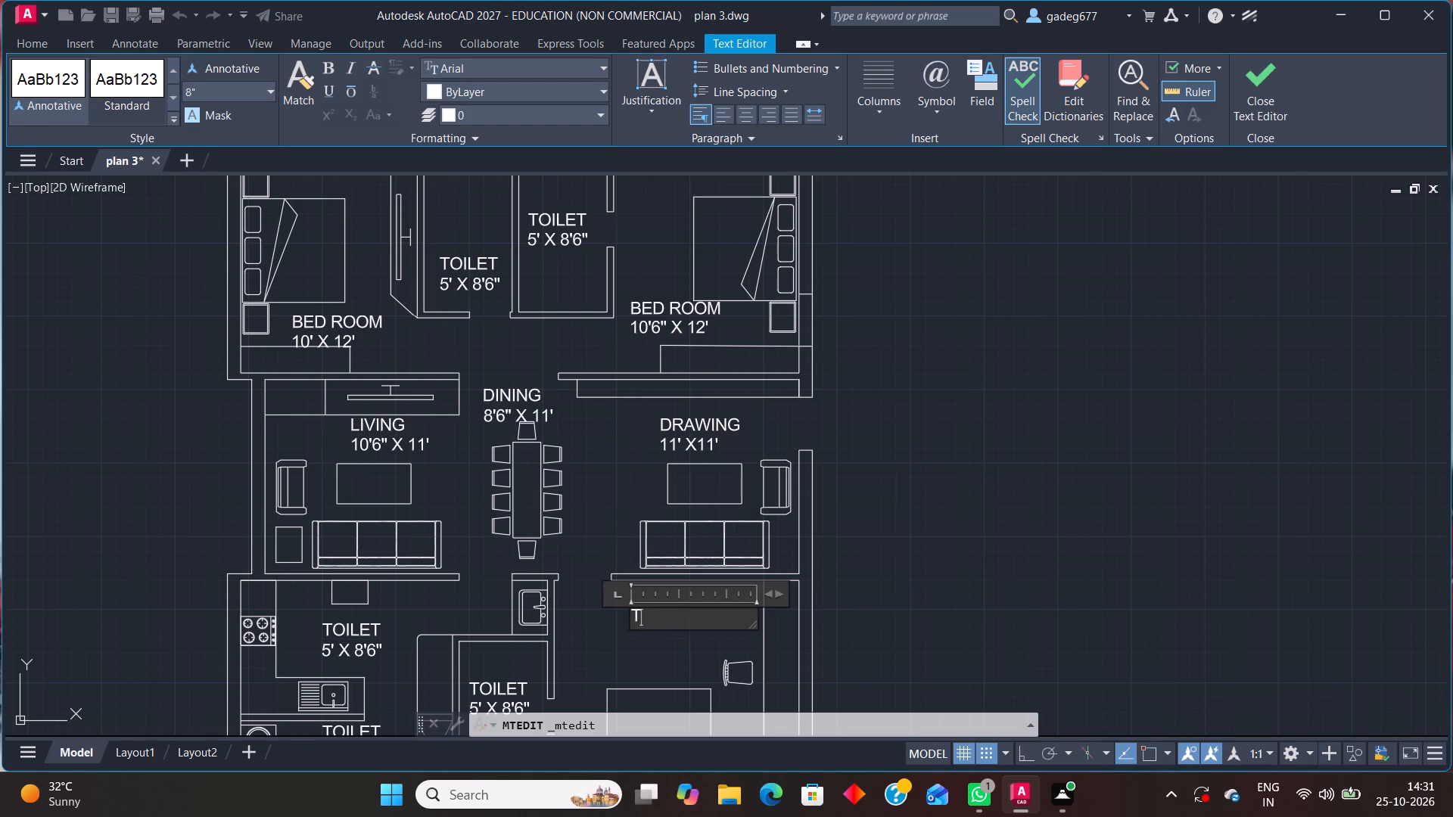
{"action": "key", "text": "BackSpace"}
{"action": "type", "text": "BED ROOM"}
{"action": "key", "text": "space"}
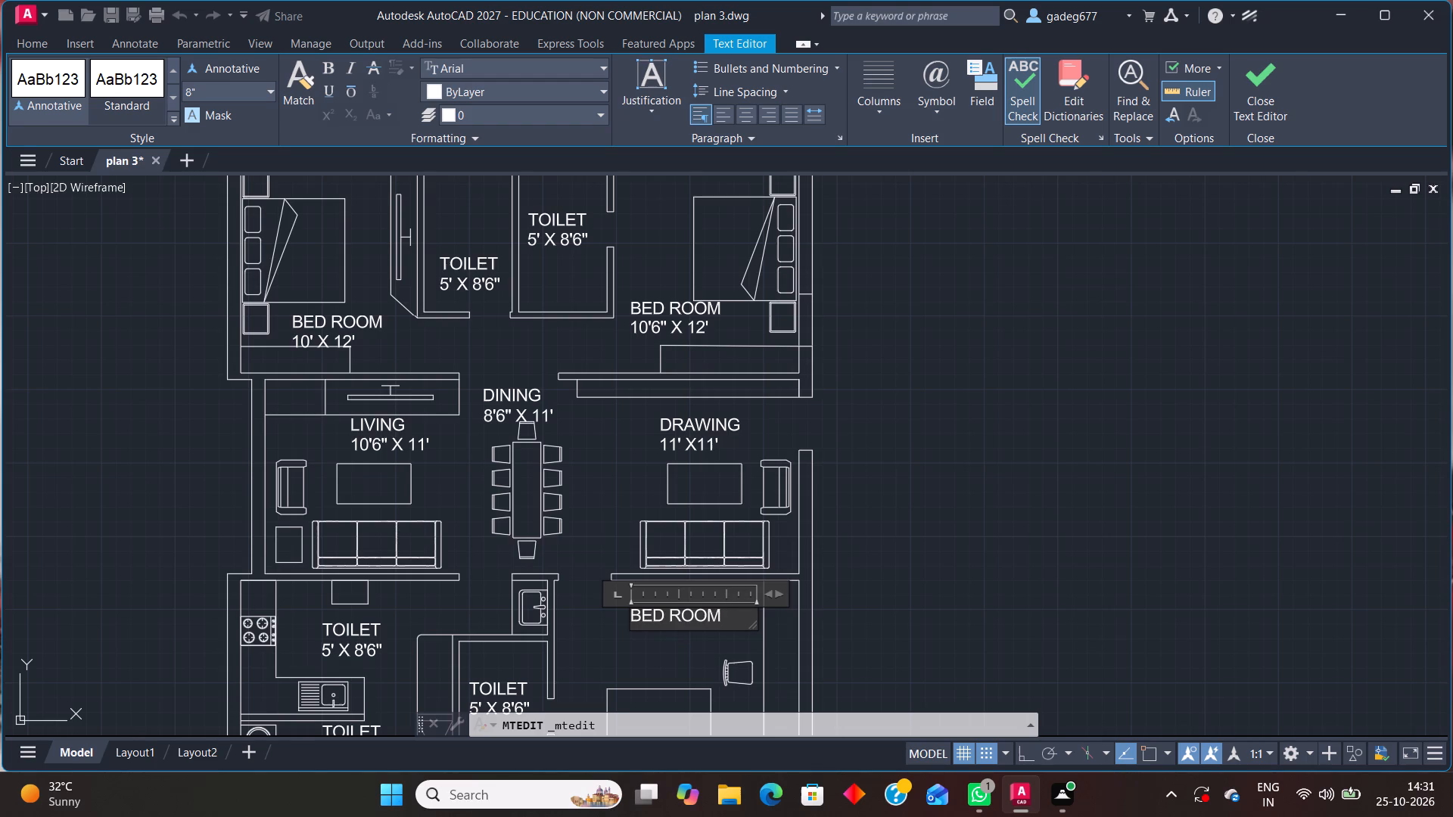
Add the prefix M. directly before BED ROOM in the southeast bedroom's label.
{"action": "left_click", "coordinate": [640, 623]}
{"action": "key", "text": "Left"}
{"action": "key", "text": "BackSpace"}
{"action": "key", "text": "m"}
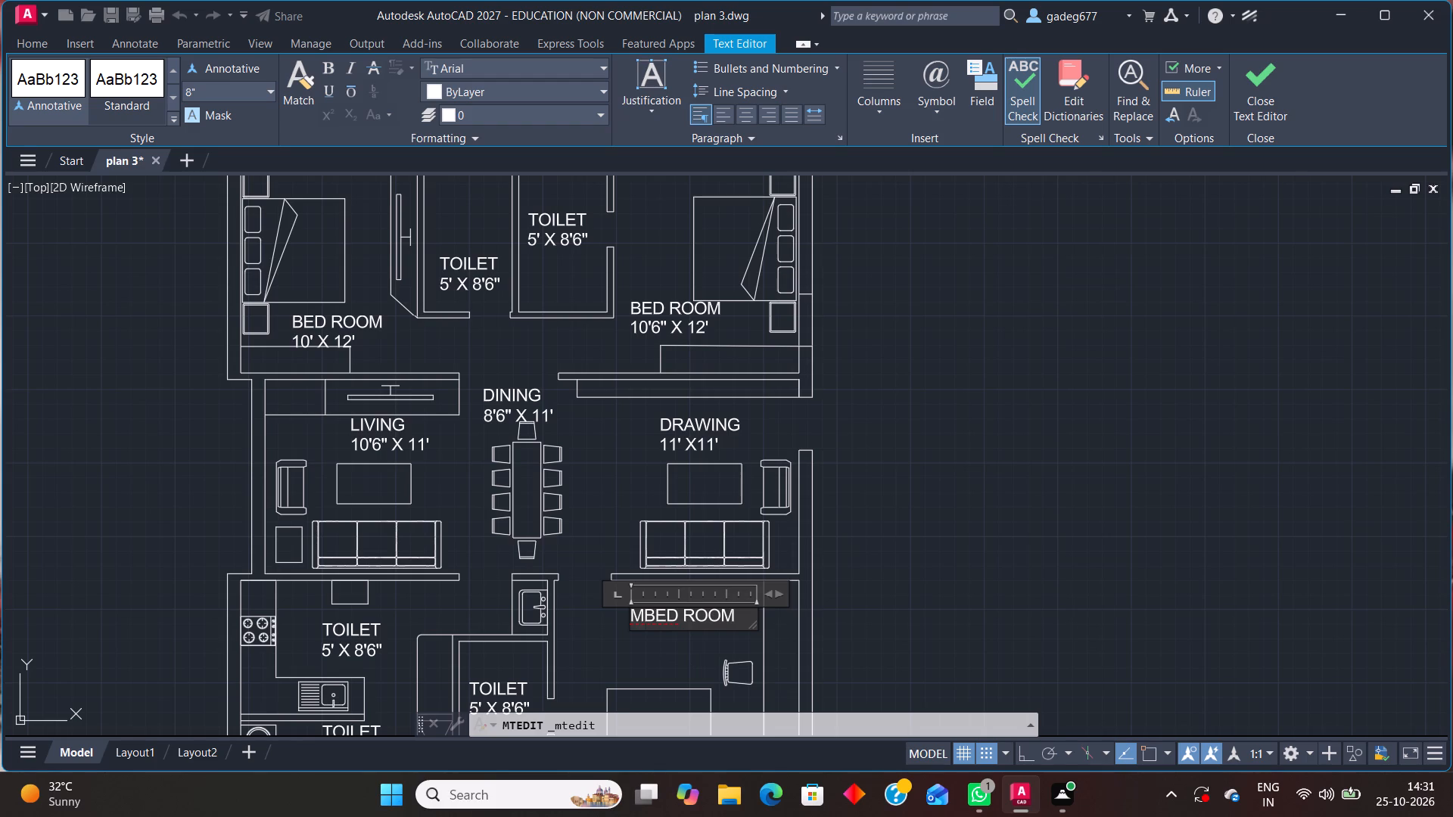
{"action": "key", "text": "period"}
Add 14' X 12' as the second line of the M.BED ROOM label and finish the text.
{"action": "left_click", "coordinate": [742, 626]}
{"action": "key", "text": "Return"}
{"action": "type", "text": "14'"}
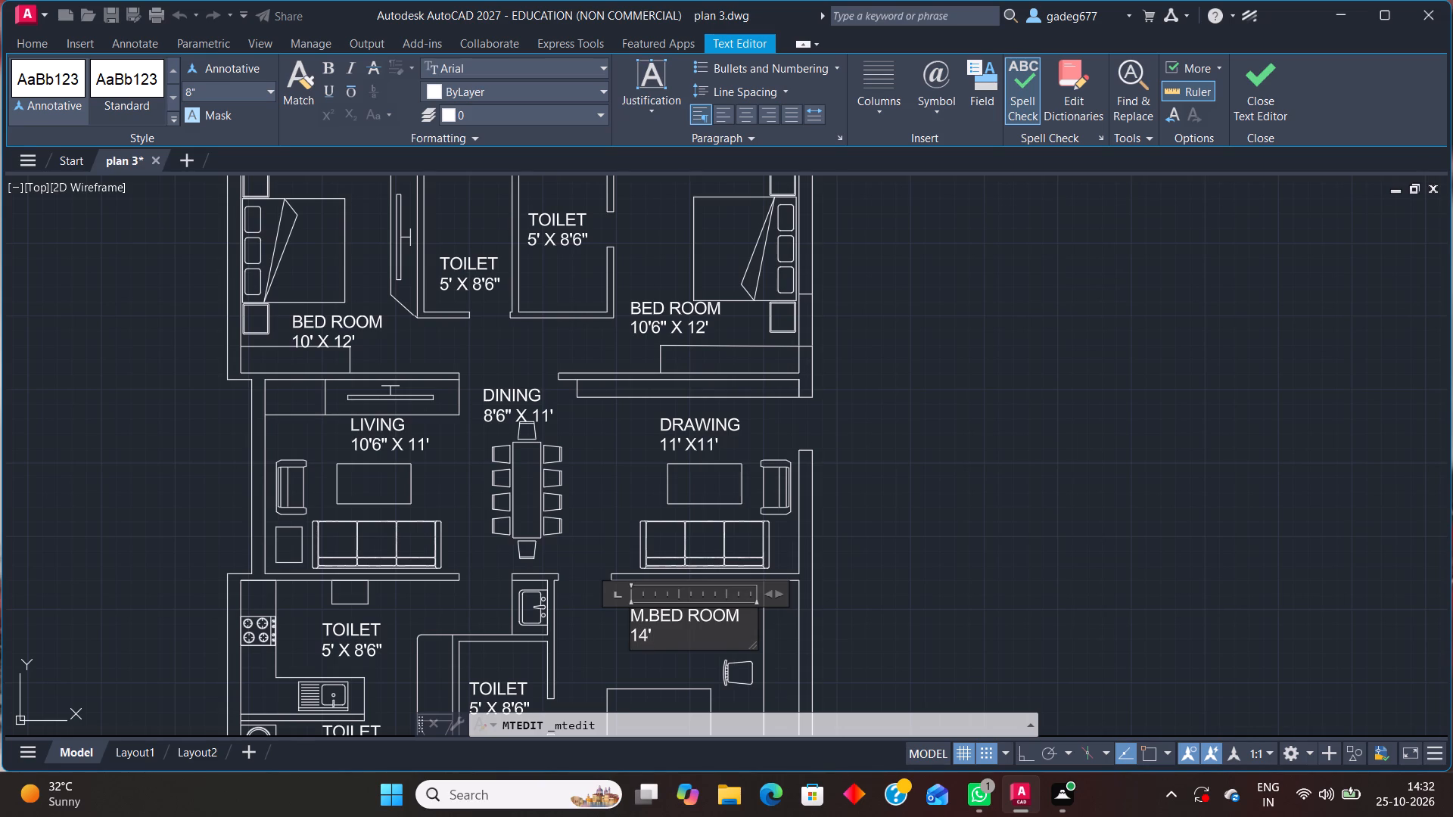
{"action": "key", "text": "space"}
{"action": "type", "text": "X 12"}
{"action": "key", "text": "apostrophe"}
{"action": "left_click", "coordinate": [693, 663]}
Open the label copy between the stove and the sink counter for editing and widen its text frame.
{"action": "scroll", "coordinate": [661, 672], "scroll_direction": "down", "scroll_amount": 1}
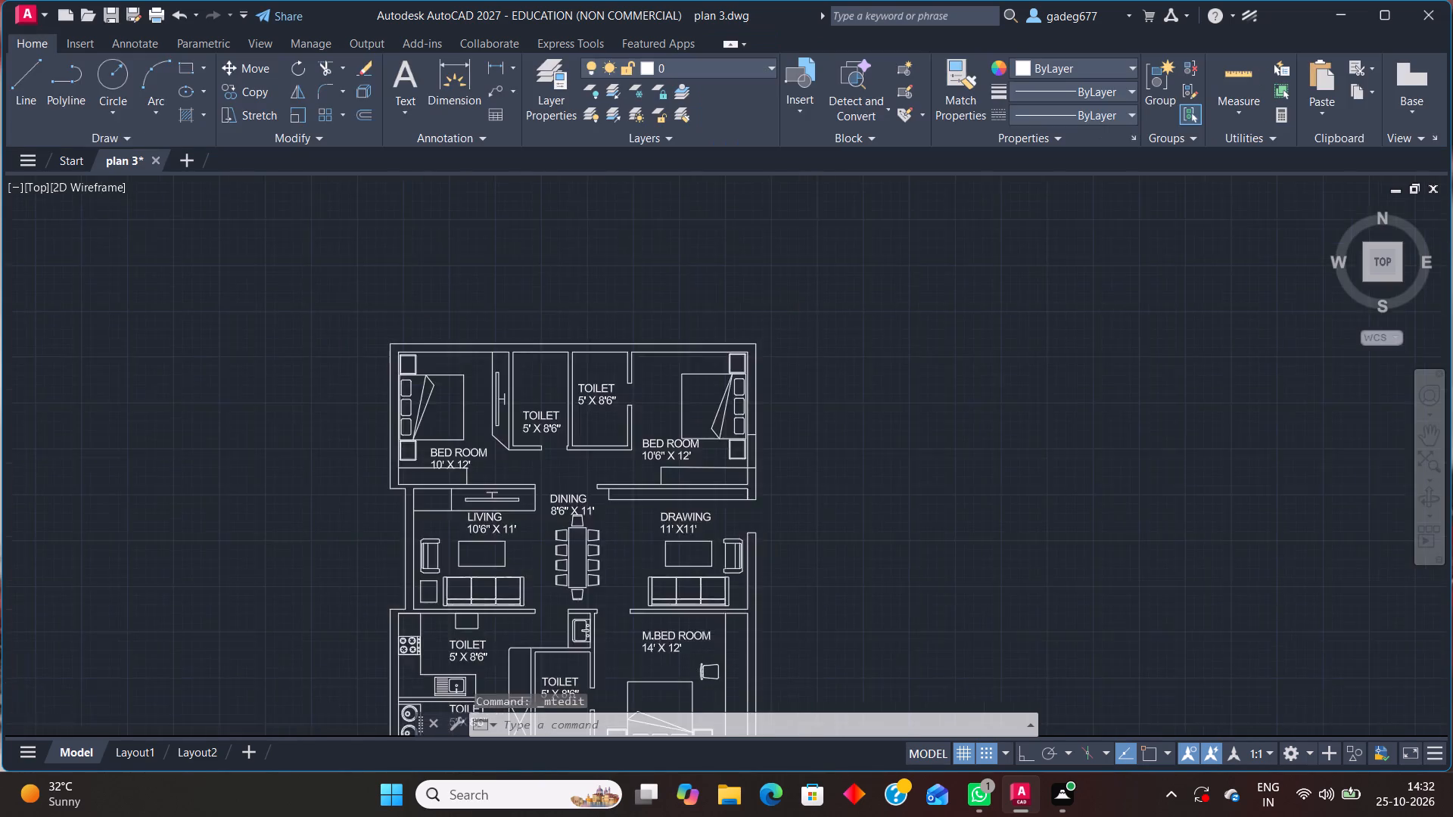
{"action": "scroll", "coordinate": [653, 674], "scroll_direction": "down", "scroll_amount": 1}
{"action": "middle_click_drag", "start_coordinate": [654, 674], "coordinate": [620, 458]}
{"action": "scroll", "coordinate": [552, 470], "scroll_direction": "up", "scroll_amount": 2}
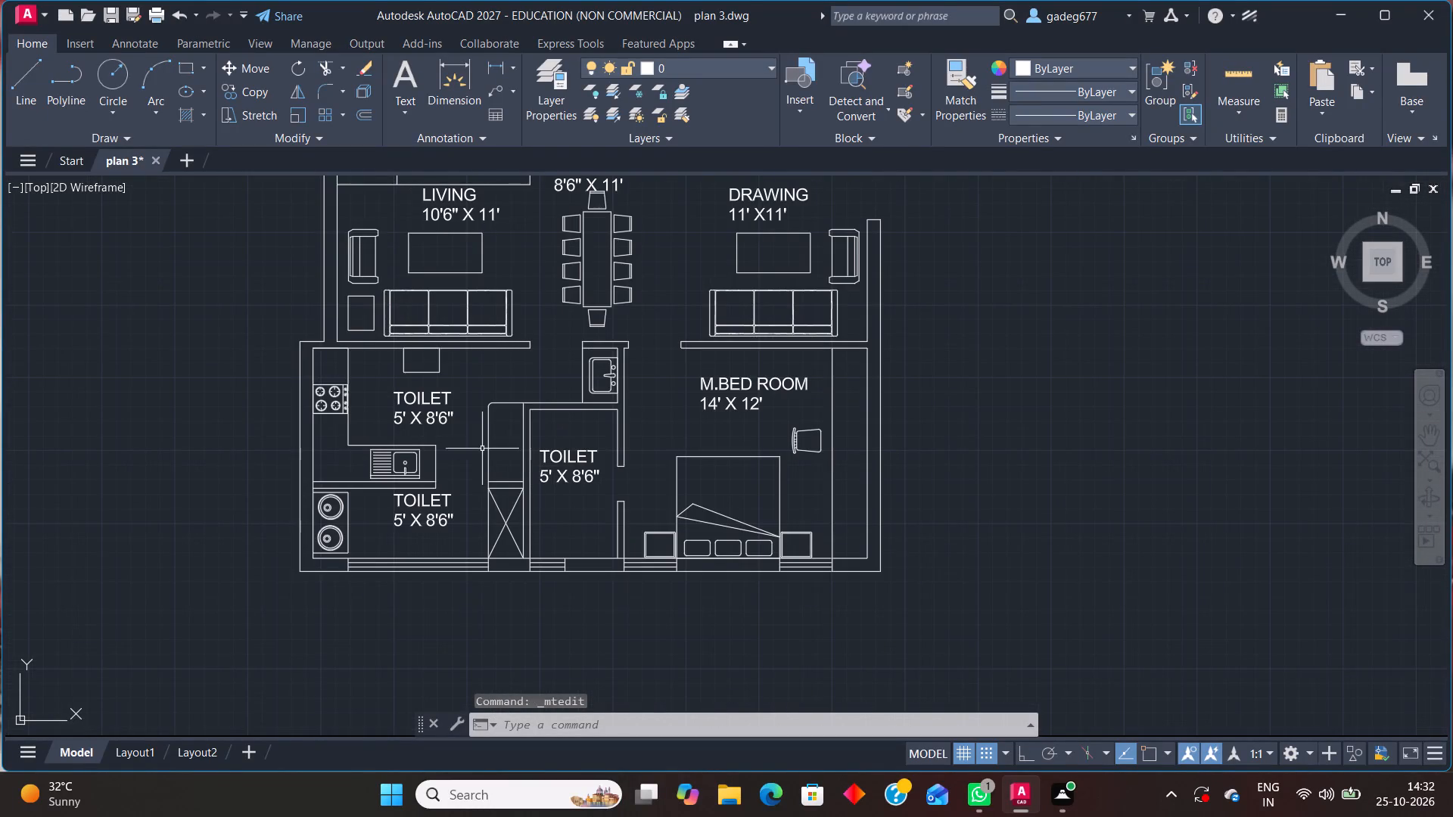
{"action": "middle_click_drag", "start_coordinate": [475, 443], "coordinate": [577, 498]}
{"action": "double_click", "coordinate": [534, 466]}
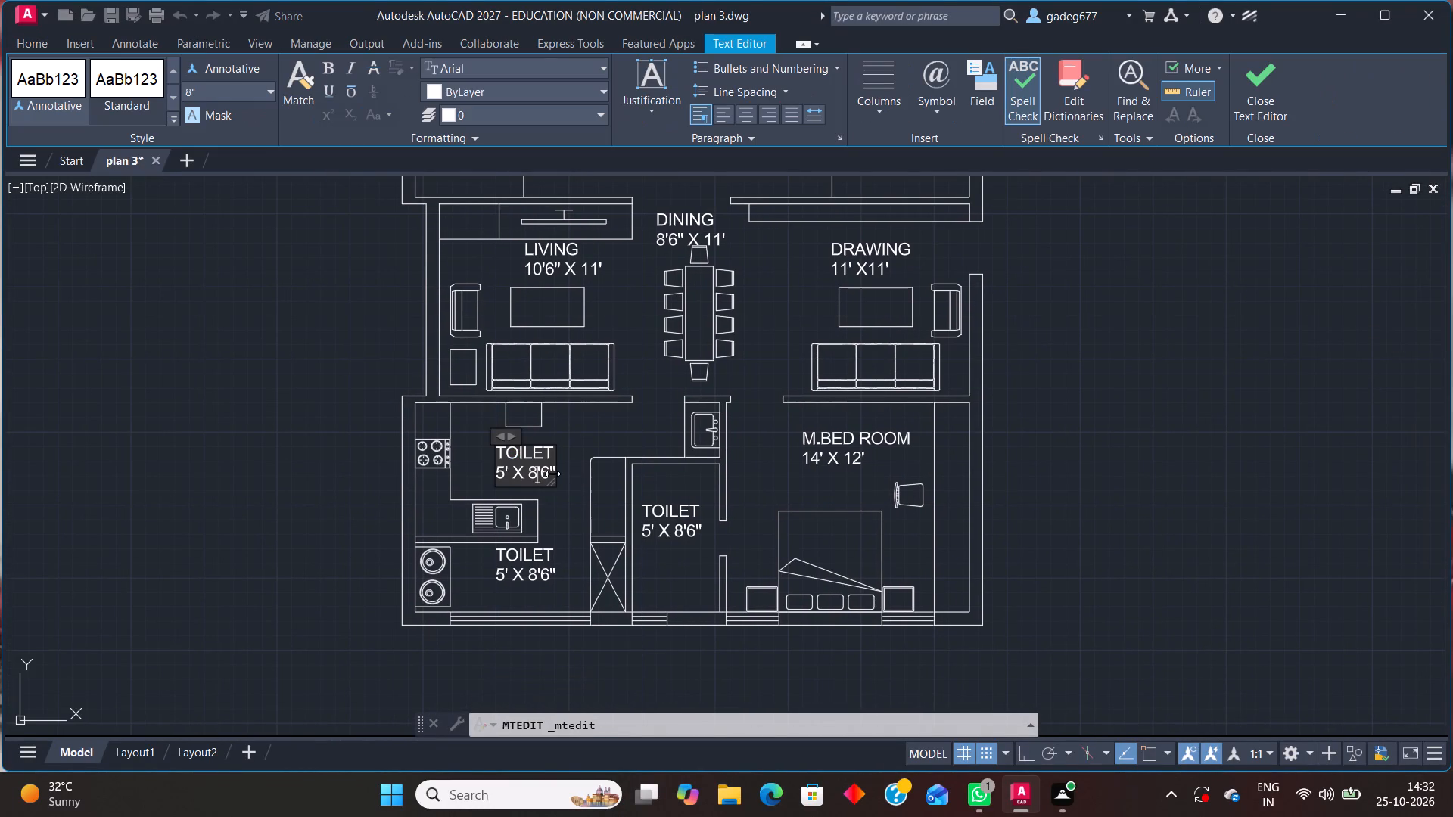
{"action": "left_click", "coordinate": [552, 474]}
{"action": "left_click_drag", "start_coordinate": [569, 429], "coordinate": [624, 433]}
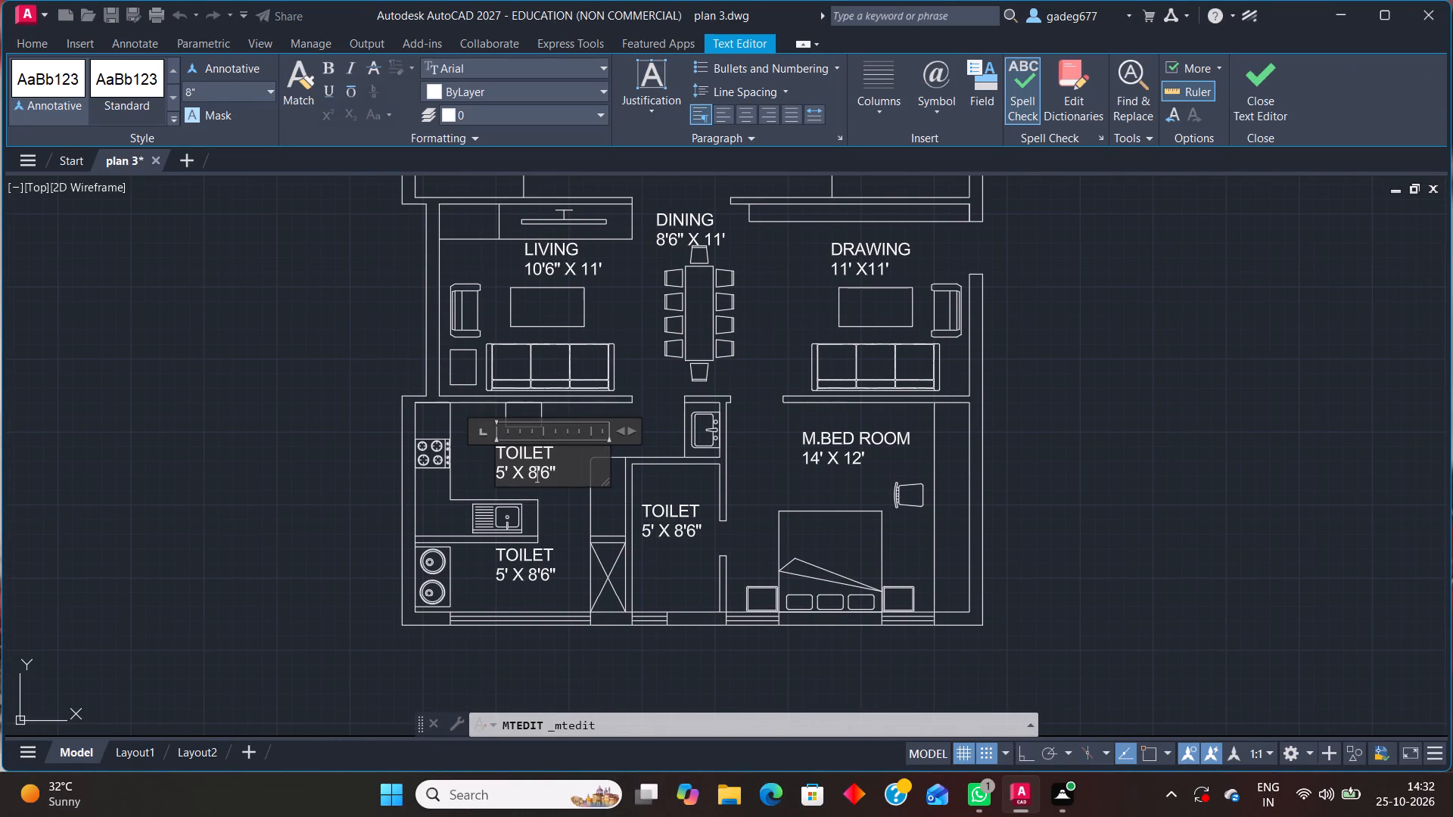
Clear both lines of the label copy beside the stove and enter KITCHEN instead.
{"action": "left_click", "coordinate": [569, 472]}
{"action": "key", "text": "BackSpace"}
{"action": "key", "text": "BackSpace"}
{"action": "key", "text": "BackSpace"}
{"action": "key", "text": "BackSpace"}
{"action": "key", "text": "BackSpace"}
{"action": "key", "text": "BackSpace"}
{"action": "key", "text": "BackSpace"}
{"action": "key", "text": "BackSpace"}
{"action": "key", "text": "BackSpace"}
{"action": "key", "text": "BackSpace"}
{"action": "key", "text": "BackSpace"}
{"action": "key", "text": "BackSpace"}
{"action": "key", "text": "BackSpace"}
{"action": "key", "text": "BackSpace"}
{"action": "key", "text": "BackSpace"}
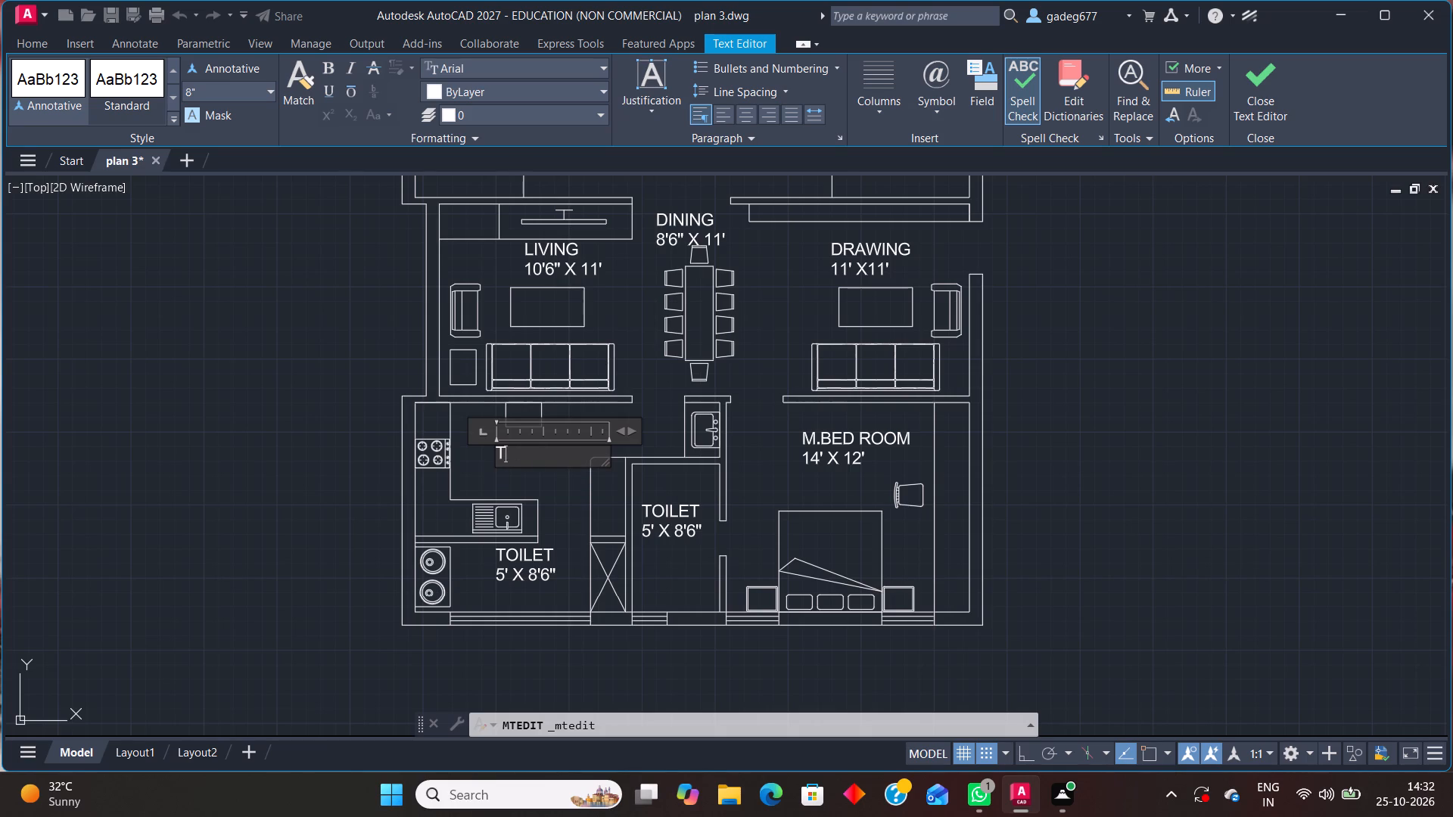
{"action": "key", "text": "BackSpace"}
{"action": "type", "text": "KITCHEN"}
Add 12' X 8' as the second line of the KITCHEN label and finish the text.
{"action": "key", "text": "Return"}
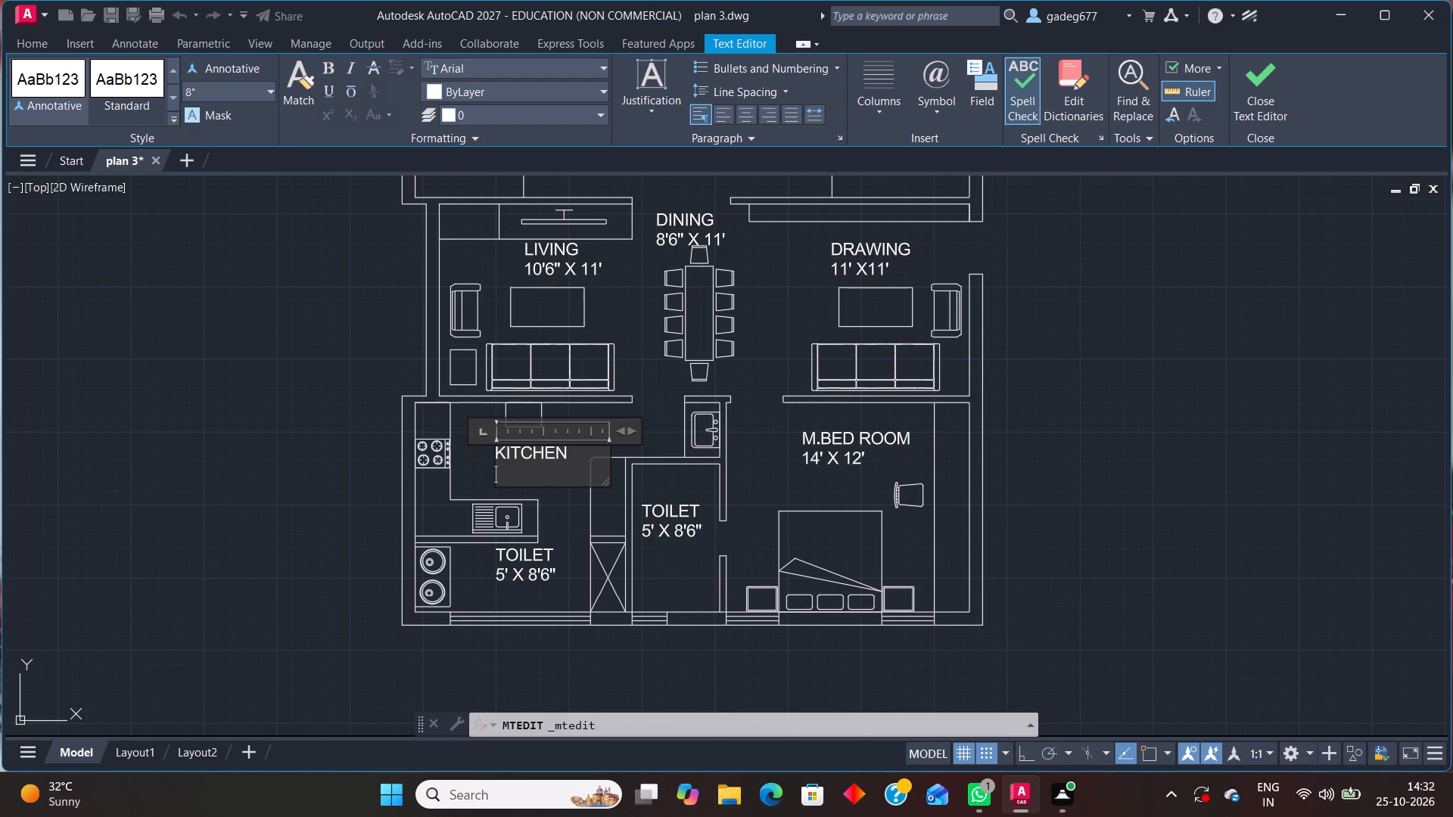
{"action": "type", "text": "12"}
{"action": "key", "text": "apostrophe"}
{"action": "key", "text": "space"}
{"action": "type", "text": "X"}
{"action": "key", "text": "space"}
{"action": "key", "text": "8"}
{"action": "key", "text": "apostrophe"}
{"action": "left_click", "coordinate": [561, 505]}
Replace both lines of the TOILET label copy beside the washing machines with UTILITY and start a second line.
{"action": "double_click", "coordinate": [539, 577]}
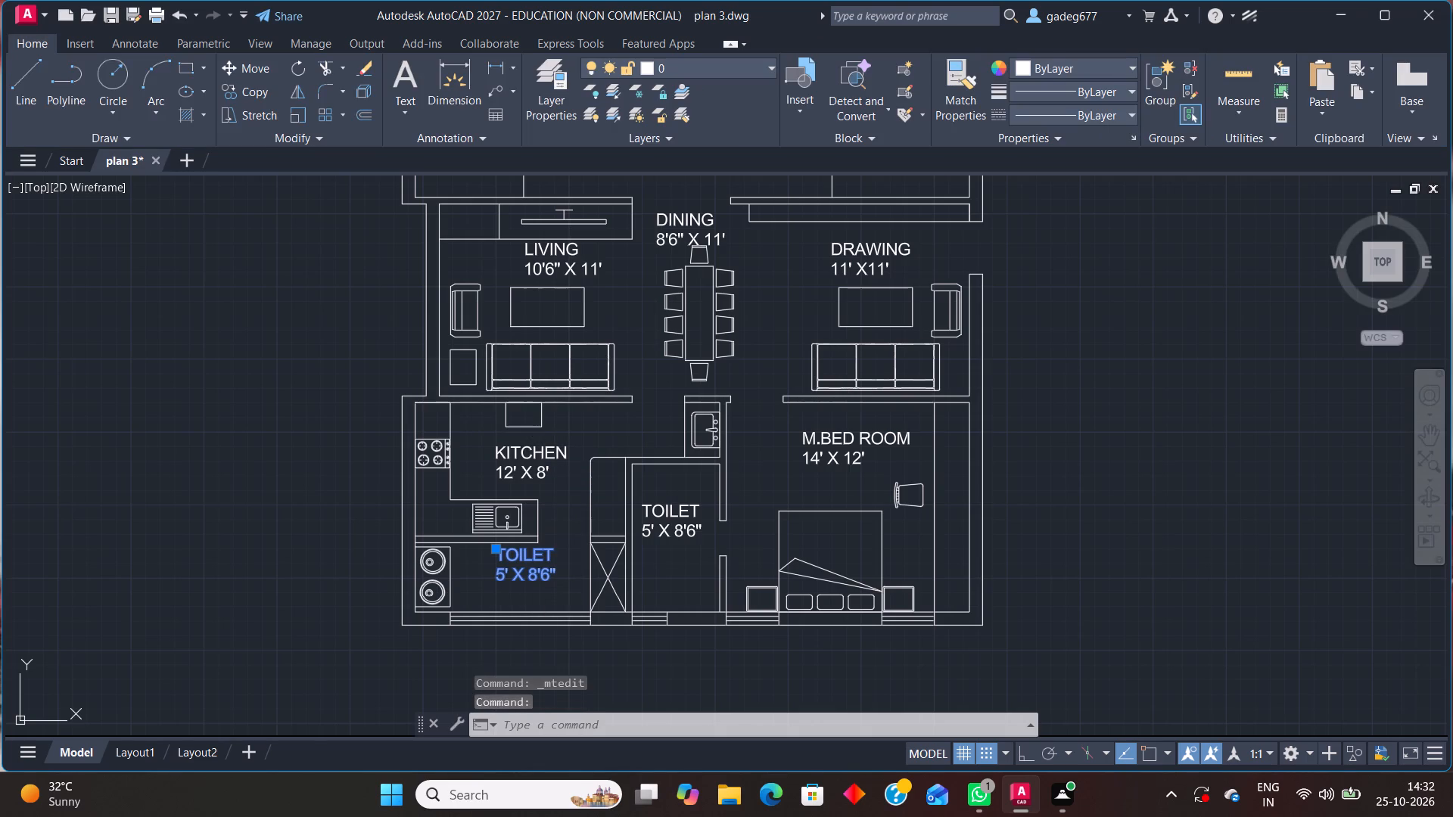
{"action": "left_click", "coordinate": [546, 576]}
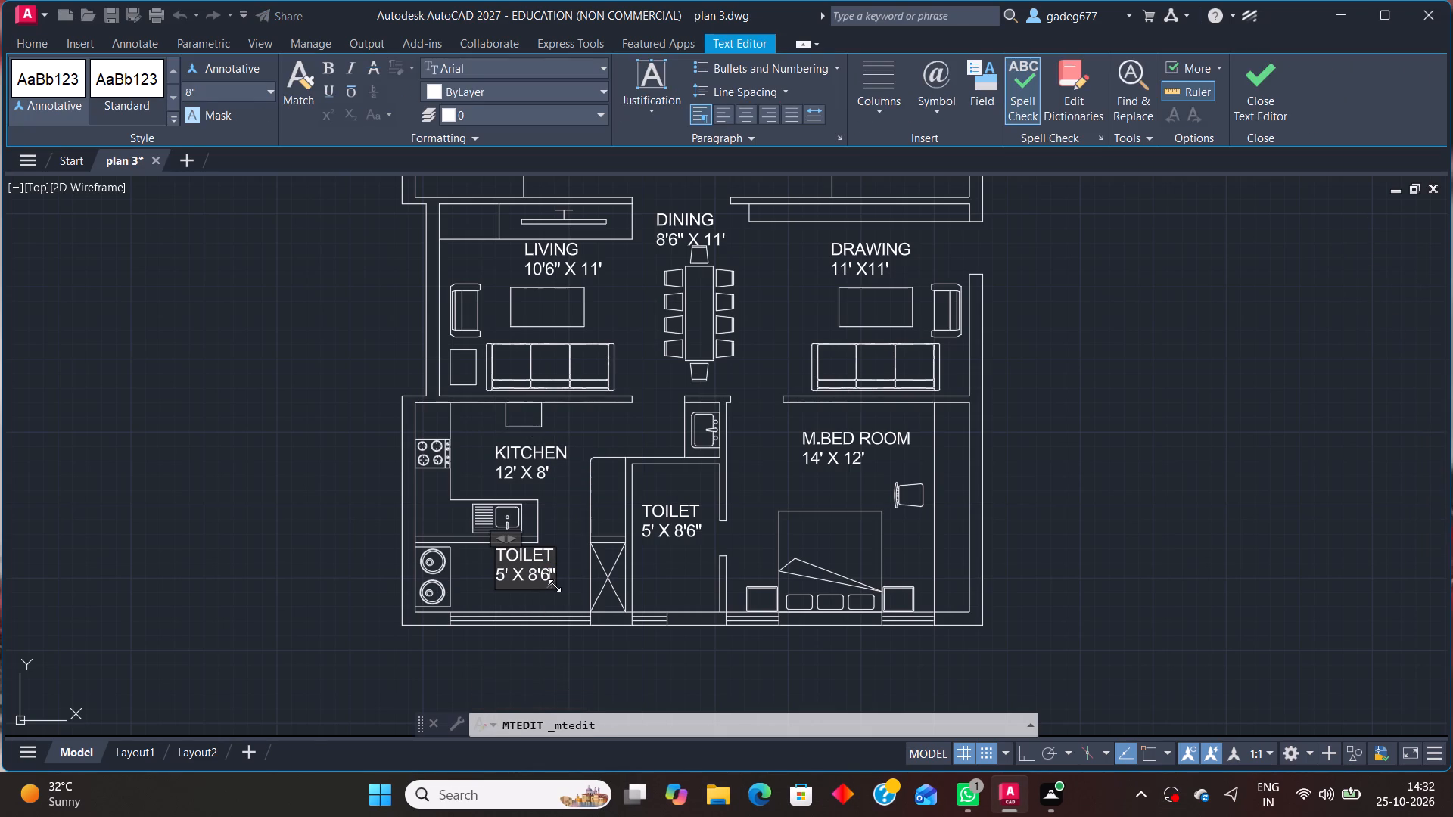
{"action": "key", "text": "Right"}
{"action": "key", "text": "BackSpace"}
{"action": "key", "text": "BackSpace"}
{"action": "key", "text": "BackSpace"}
{"action": "key", "text": "BackSpace"}
{"action": "key", "text": "BackSpace"}
{"action": "key", "text": "BackSpace"}
{"action": "key", "text": "BackSpace"}
{"action": "key", "text": "BackSpace"}
{"action": "key", "text": "BackSpace"}
{"action": "key", "text": "BackSpace"}
{"action": "key", "text": "BackSpace"}
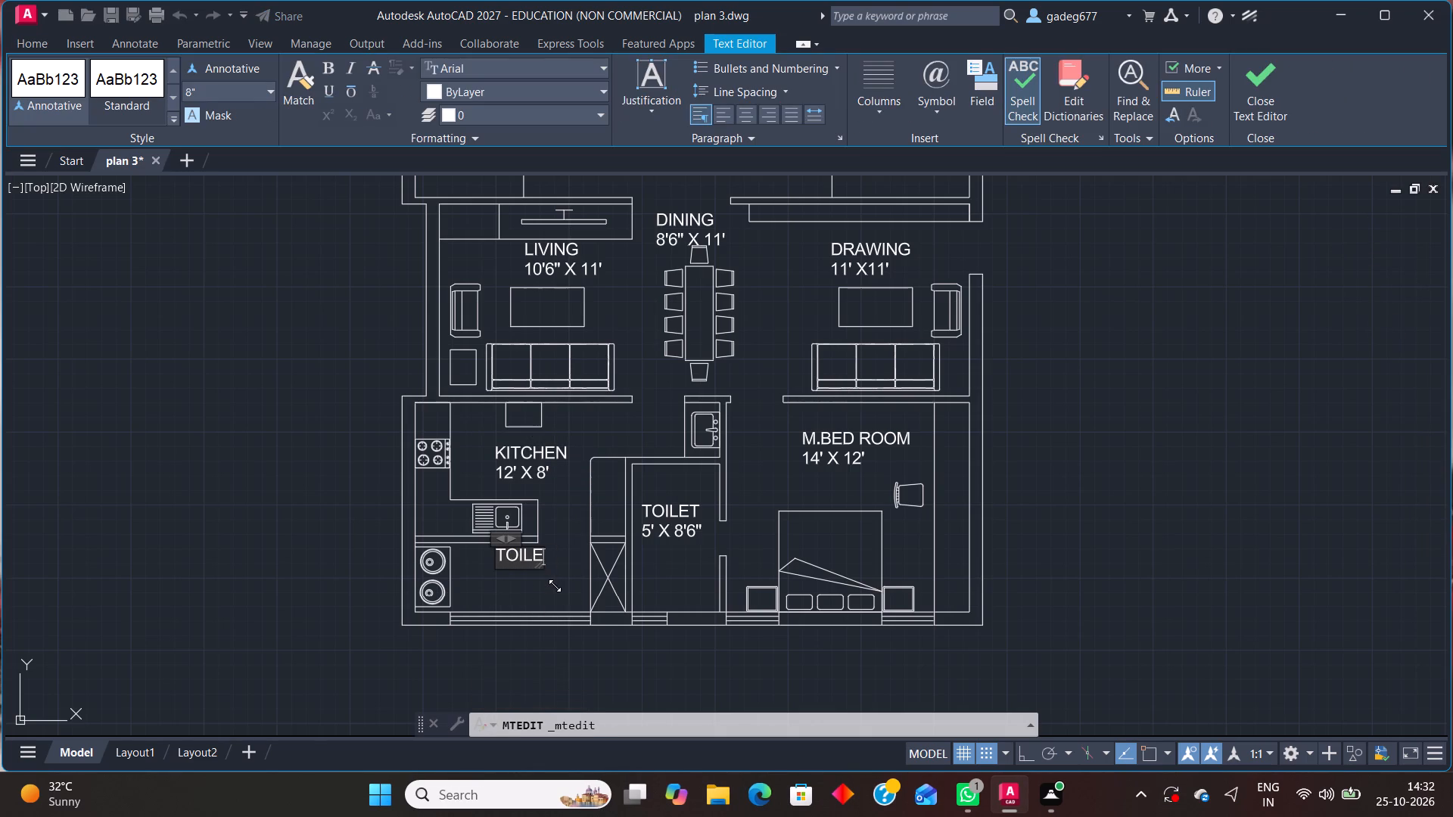
{"action": "key", "text": "BackSpace"}
{"action": "key", "text": "BackSpace"}
{"action": "key", "text": "BackSpace"}
{"action": "key", "text": "BackSpace"}
{"action": "key", "text": "BackSpace"}
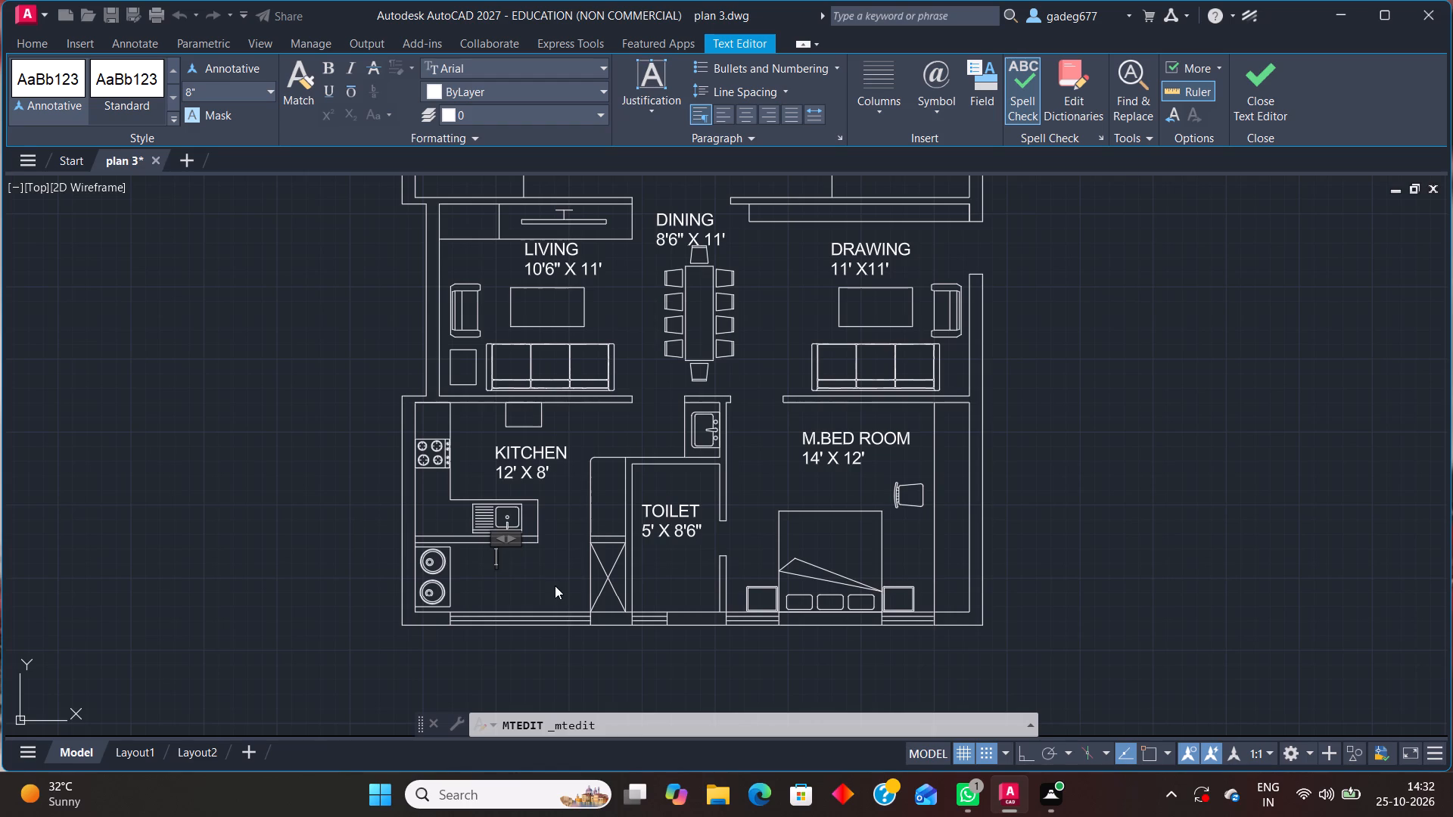
{"action": "type", "text": "UTILITY"}
{"action": "key", "text": "Return"}
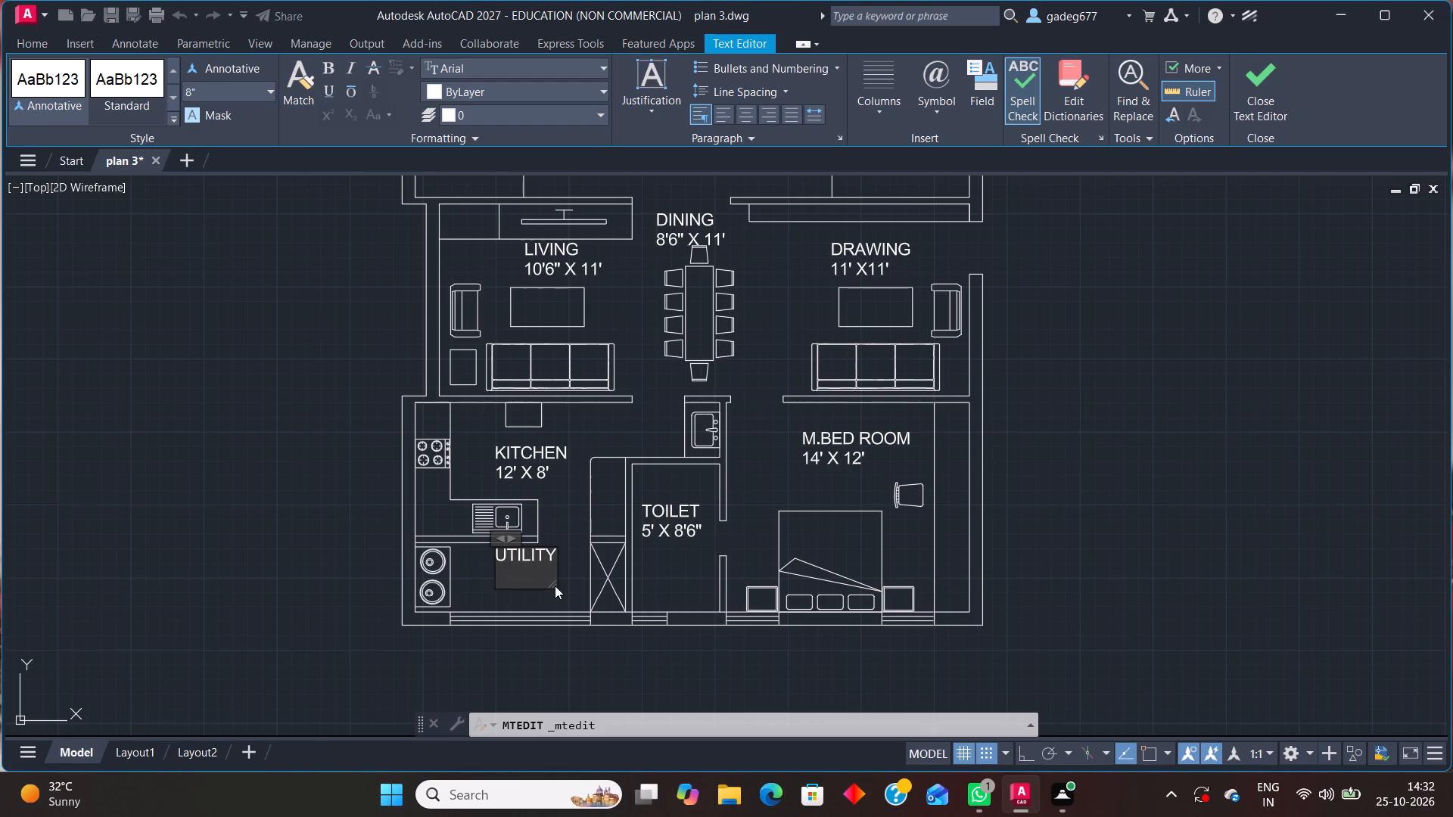
Enter 10'6" X 4' as the second line of the UTILITY label and finish the text.
{"action": "type", "text": "10'"}
{"action": "type", "text": "6\""}
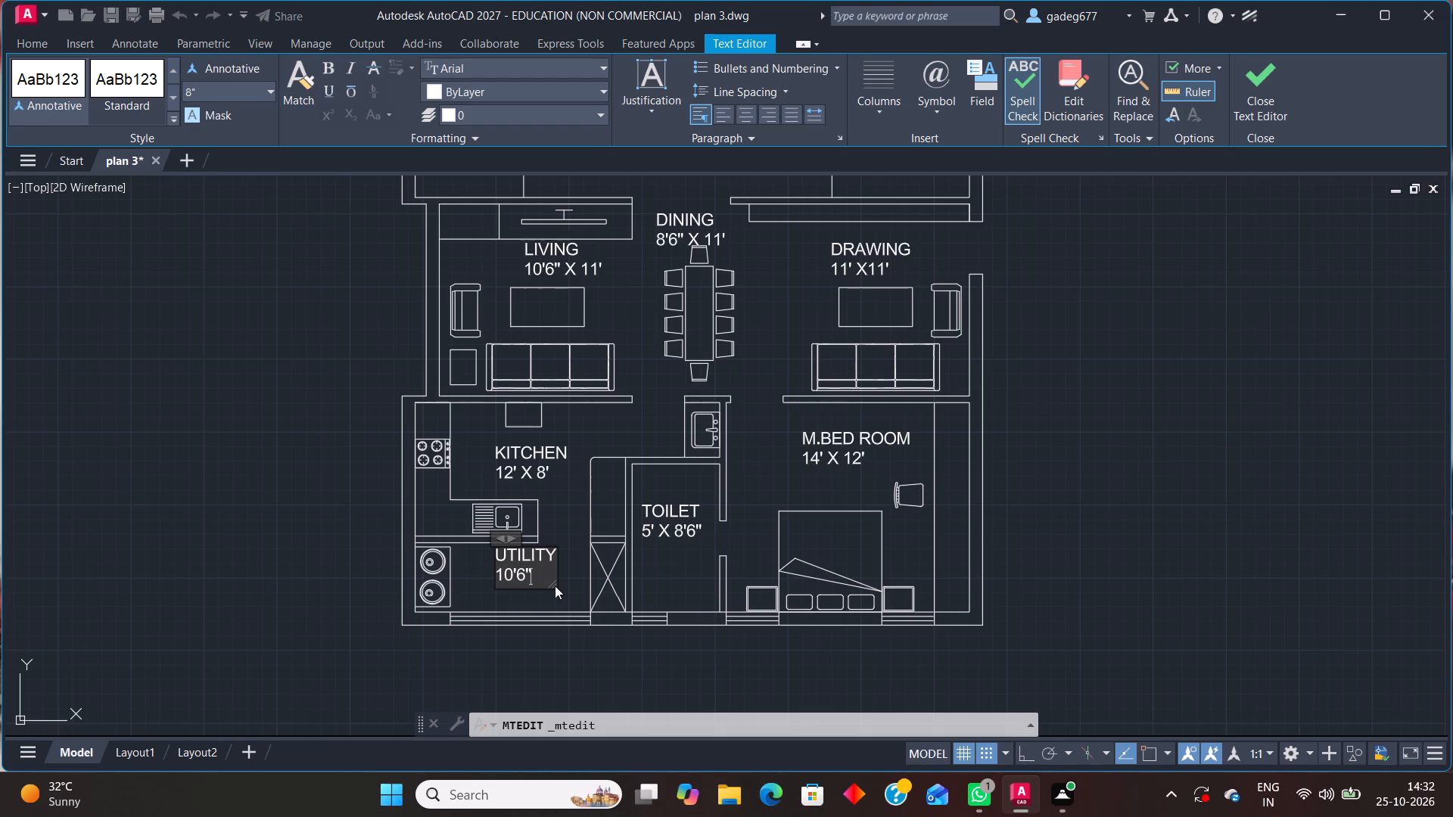
{"action": "key", "text": "space"}
{"action": "type", "text": "X"}
{"action": "key", "text": "space"}
{"action": "type", "text": "4'"}
{"action": "left_click", "coordinate": [557, 601]}
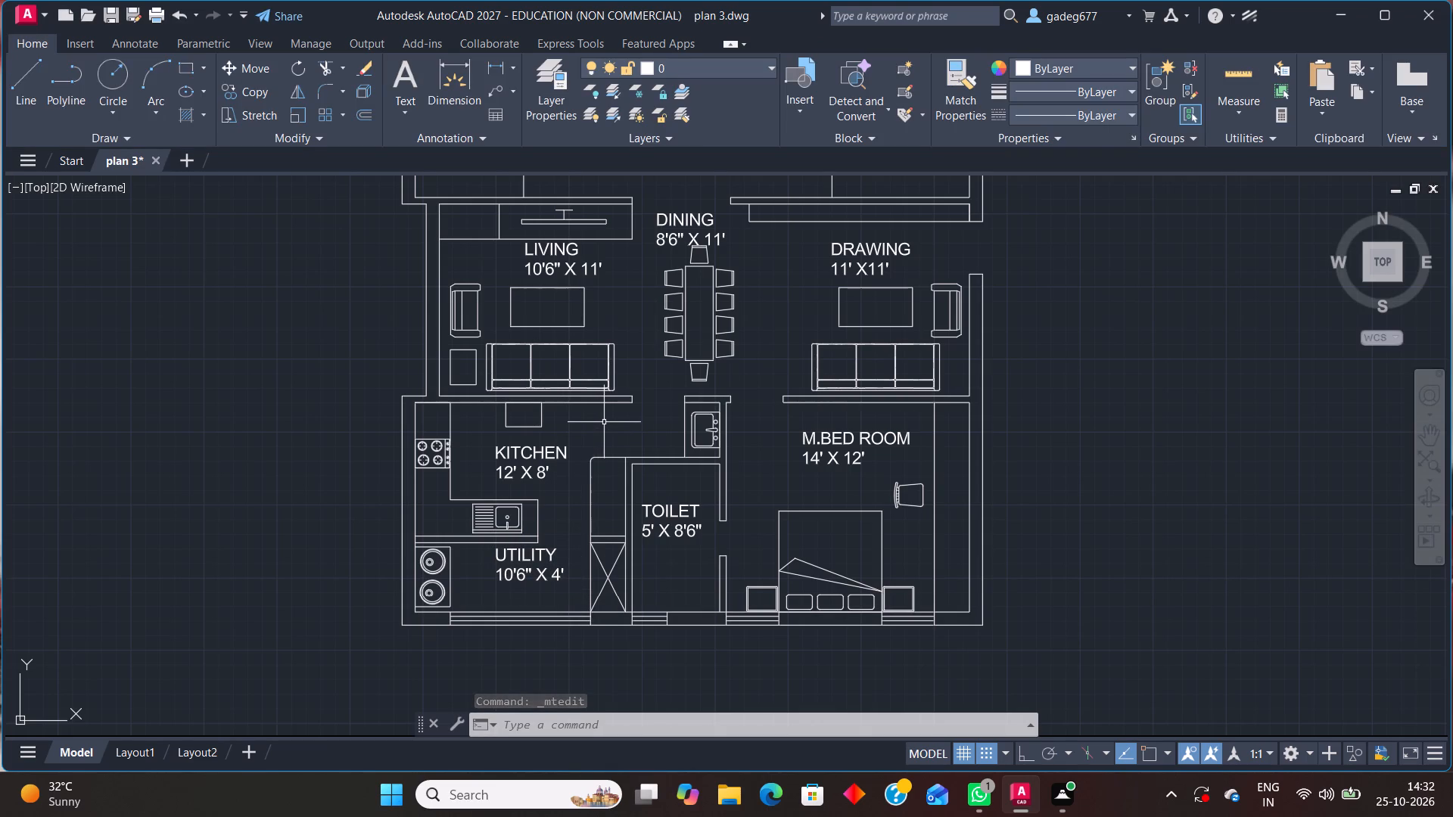
Draw a vertical line about 3'-4" long across the outer wall above the 10' X 12' BED ROOM.
{"action": "middle_click_drag", "start_coordinate": [604, 422], "coordinate": [512, 531]}
{"action": "middle_click_drag", "start_coordinate": [562, 440], "coordinate": [506, 595]}
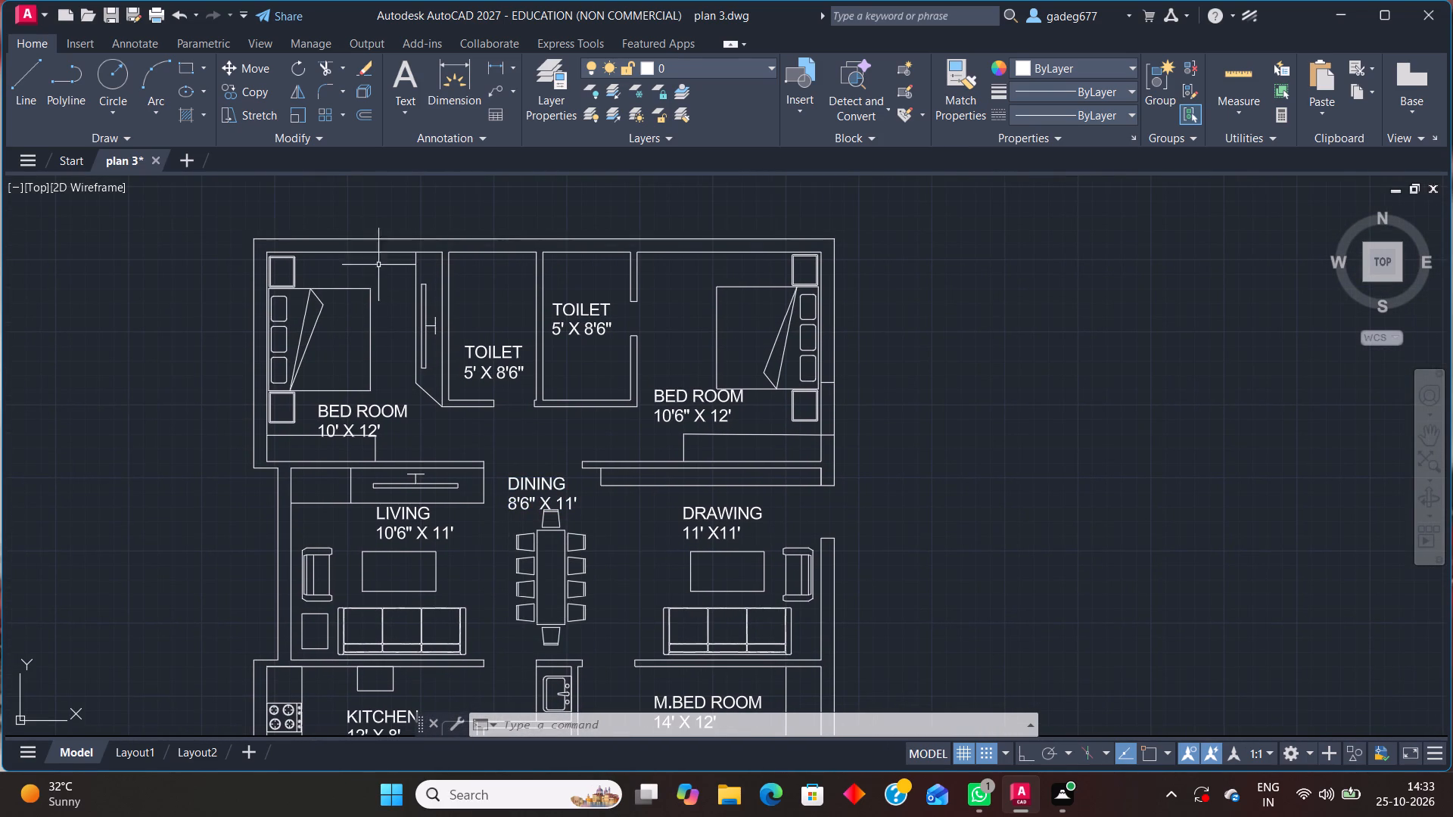
{"action": "key", "text": "l"}
{"action": "key", "text": "Return"}
{"action": "left_click", "coordinate": [384, 220]}
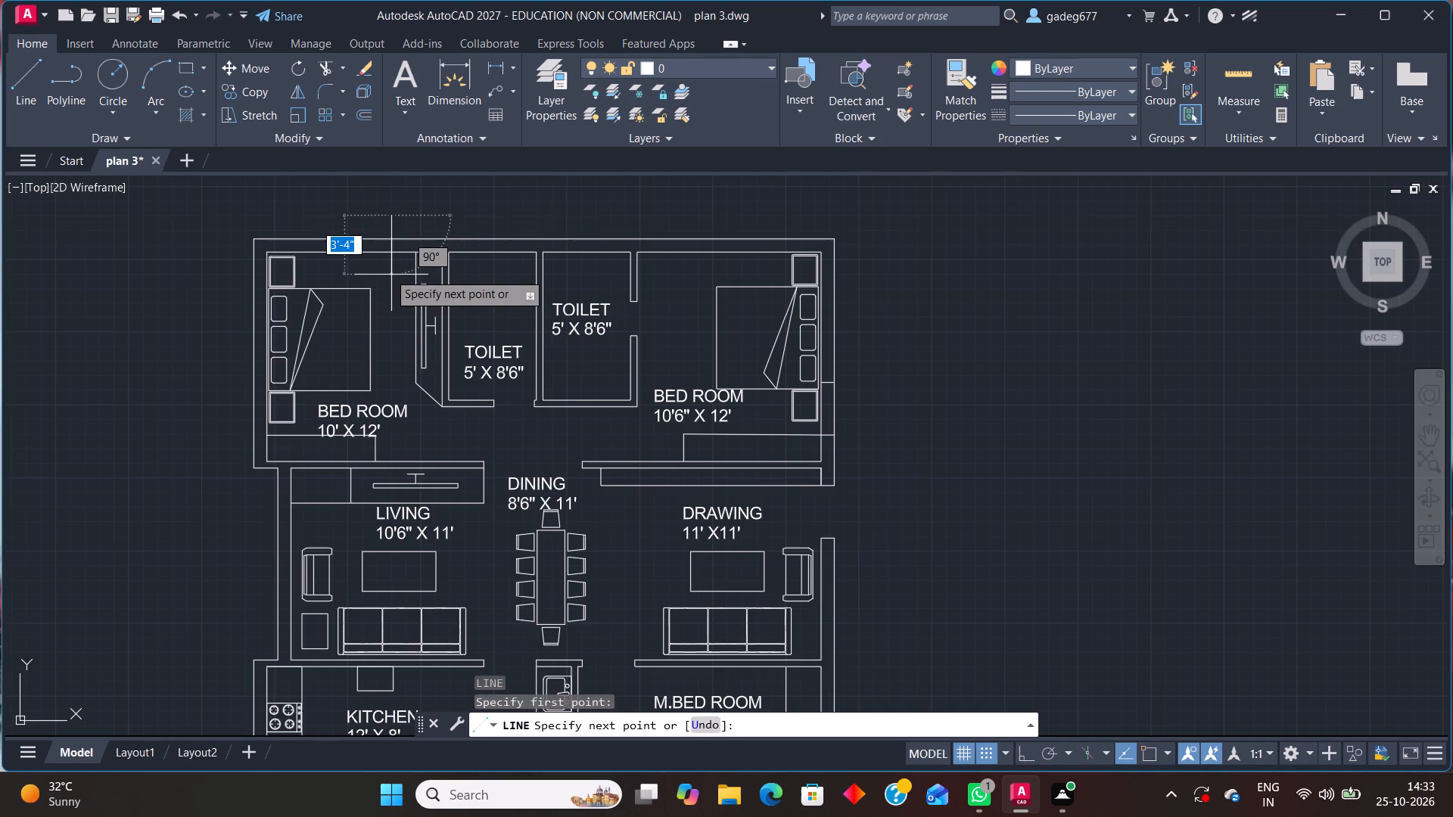
{"action": "left_click", "coordinate": [388, 280]}
{"action": "key", "text": "Escape"}
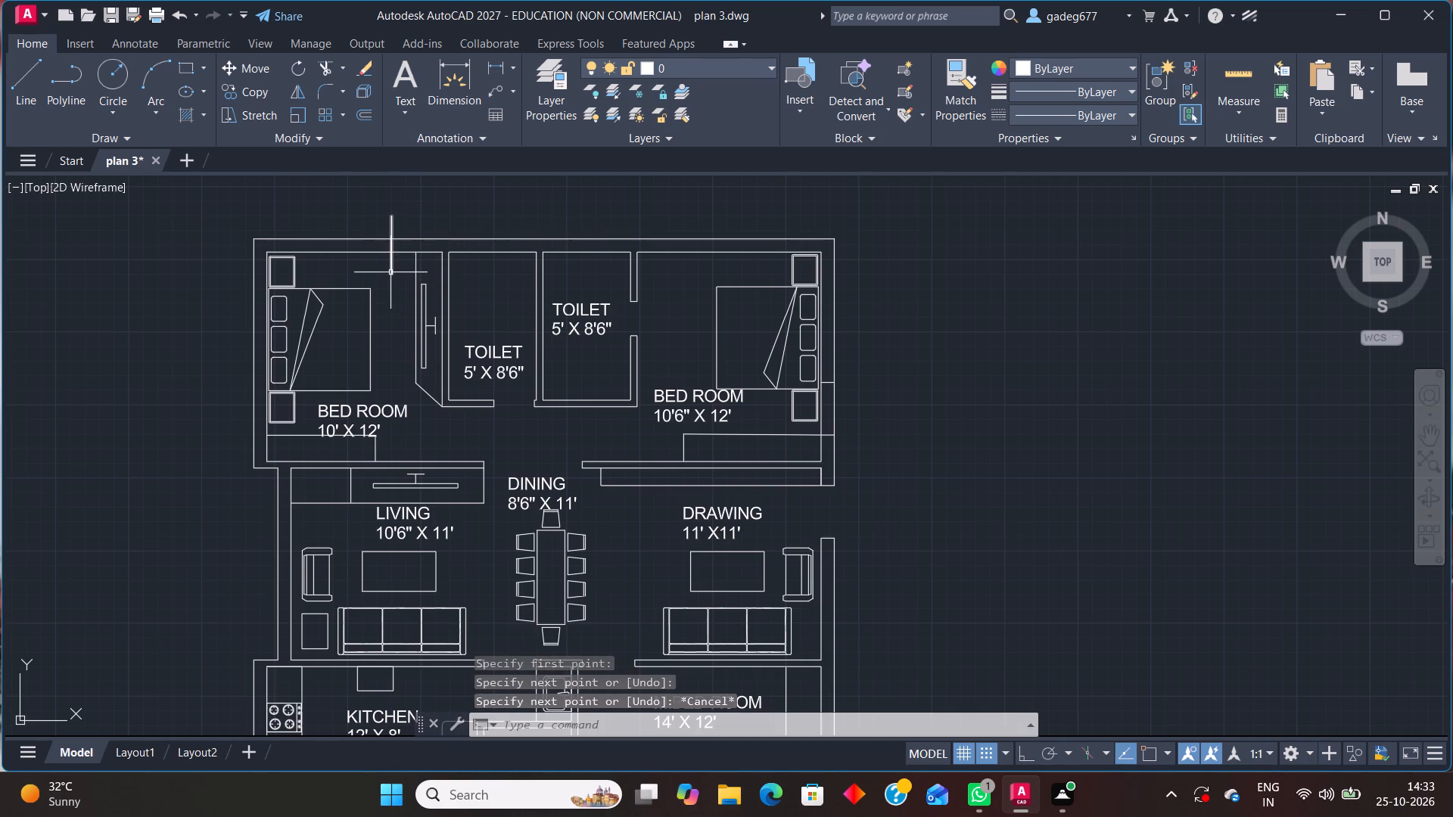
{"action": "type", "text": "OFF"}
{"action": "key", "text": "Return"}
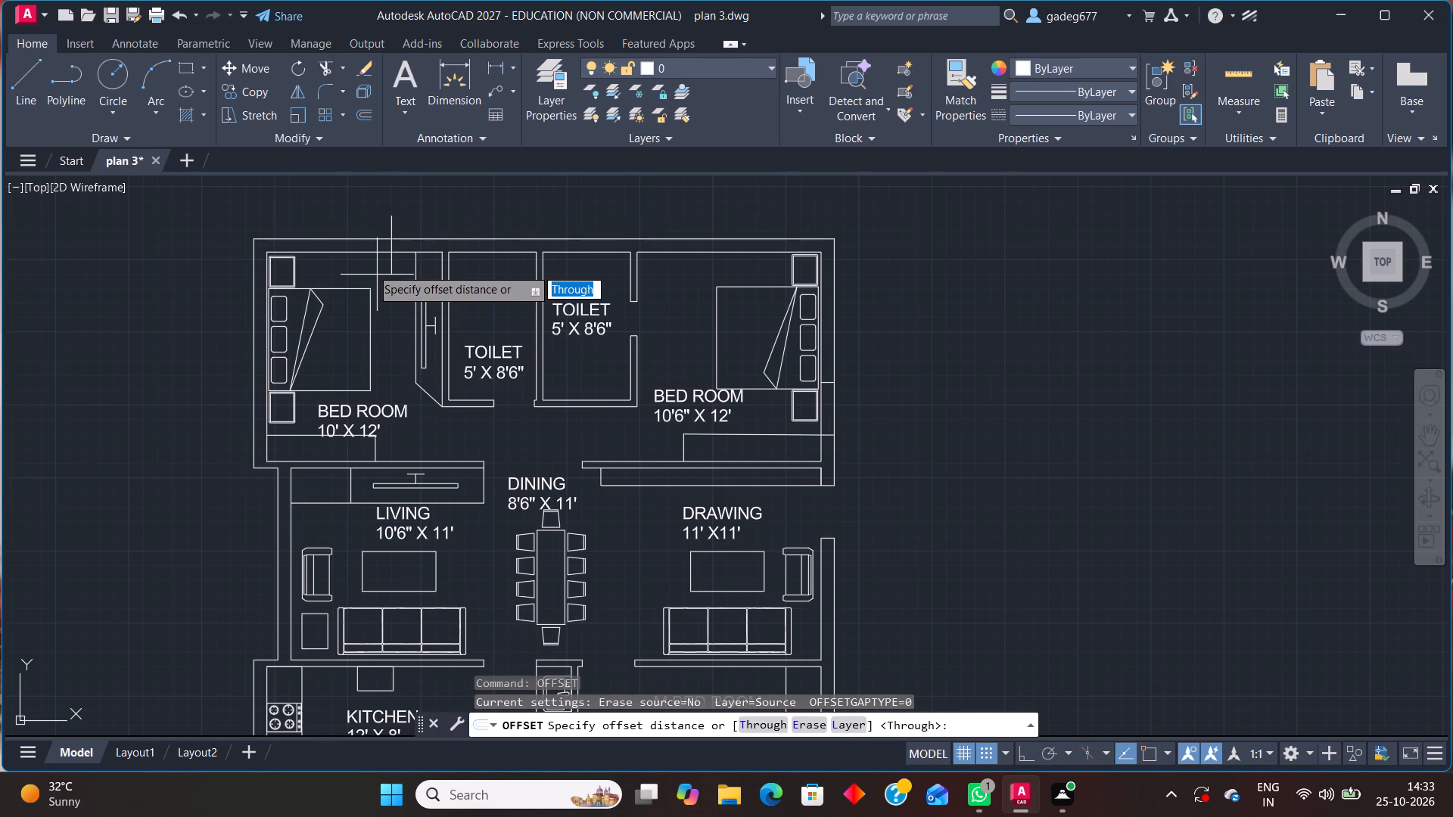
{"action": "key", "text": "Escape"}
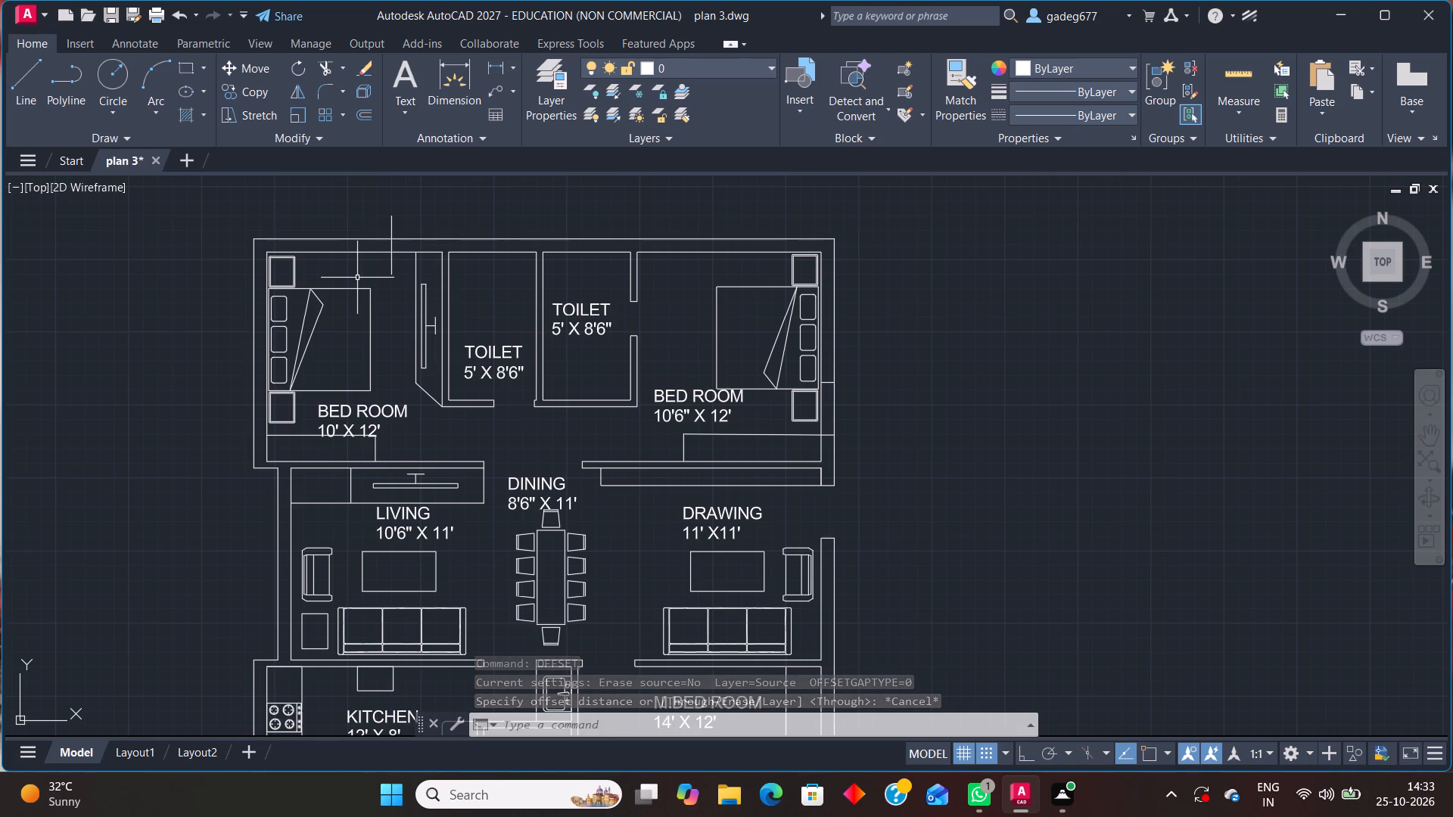
Turn on object snap and draw a horizontal line outward across the outer wall from the wardrobe corner in the 10' X 12' BED ROOM.
{"action": "key", "text": "l"}
{"action": "key", "text": "Return"}
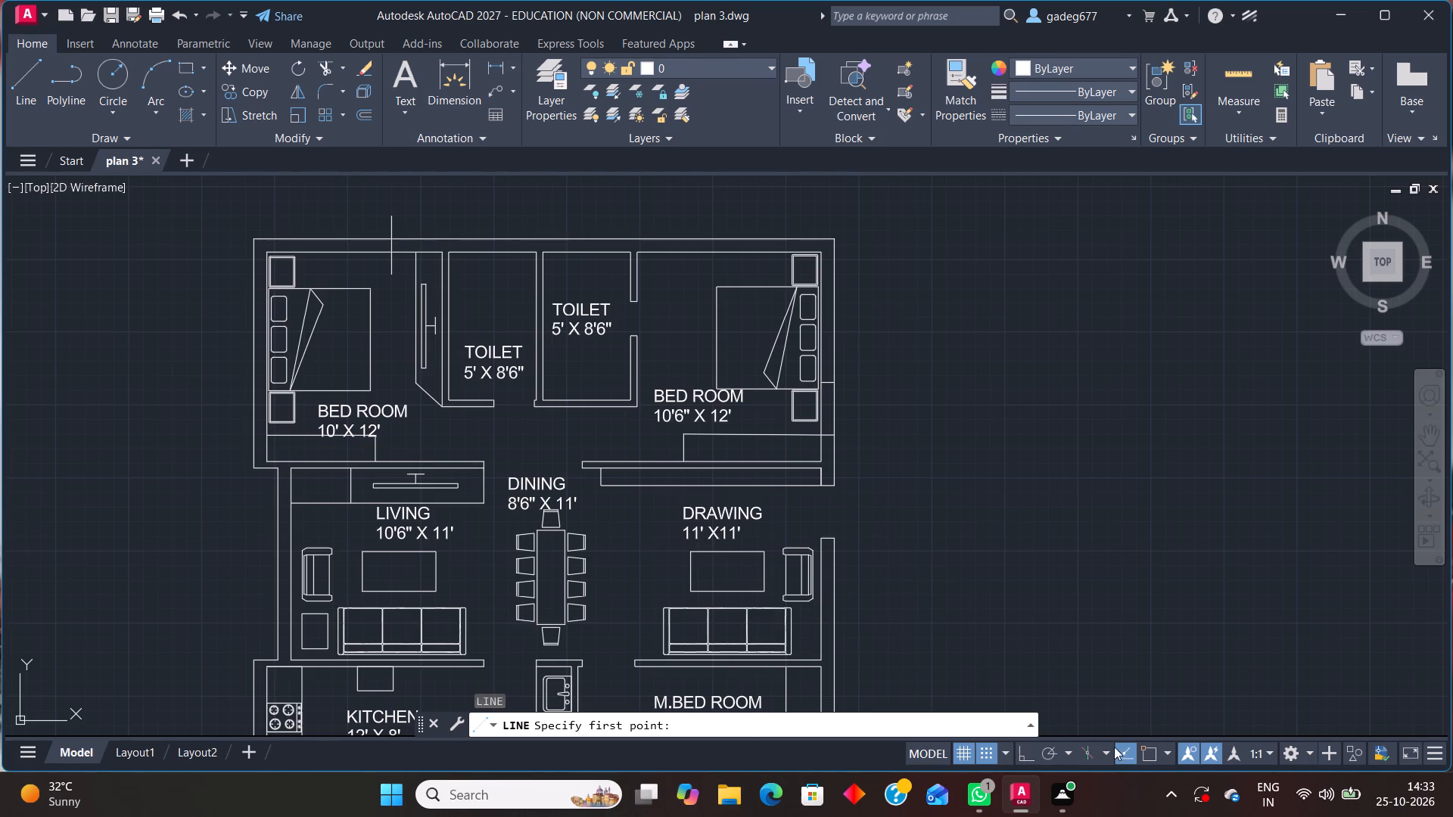
{"action": "left_click", "coordinate": [1158, 753]}
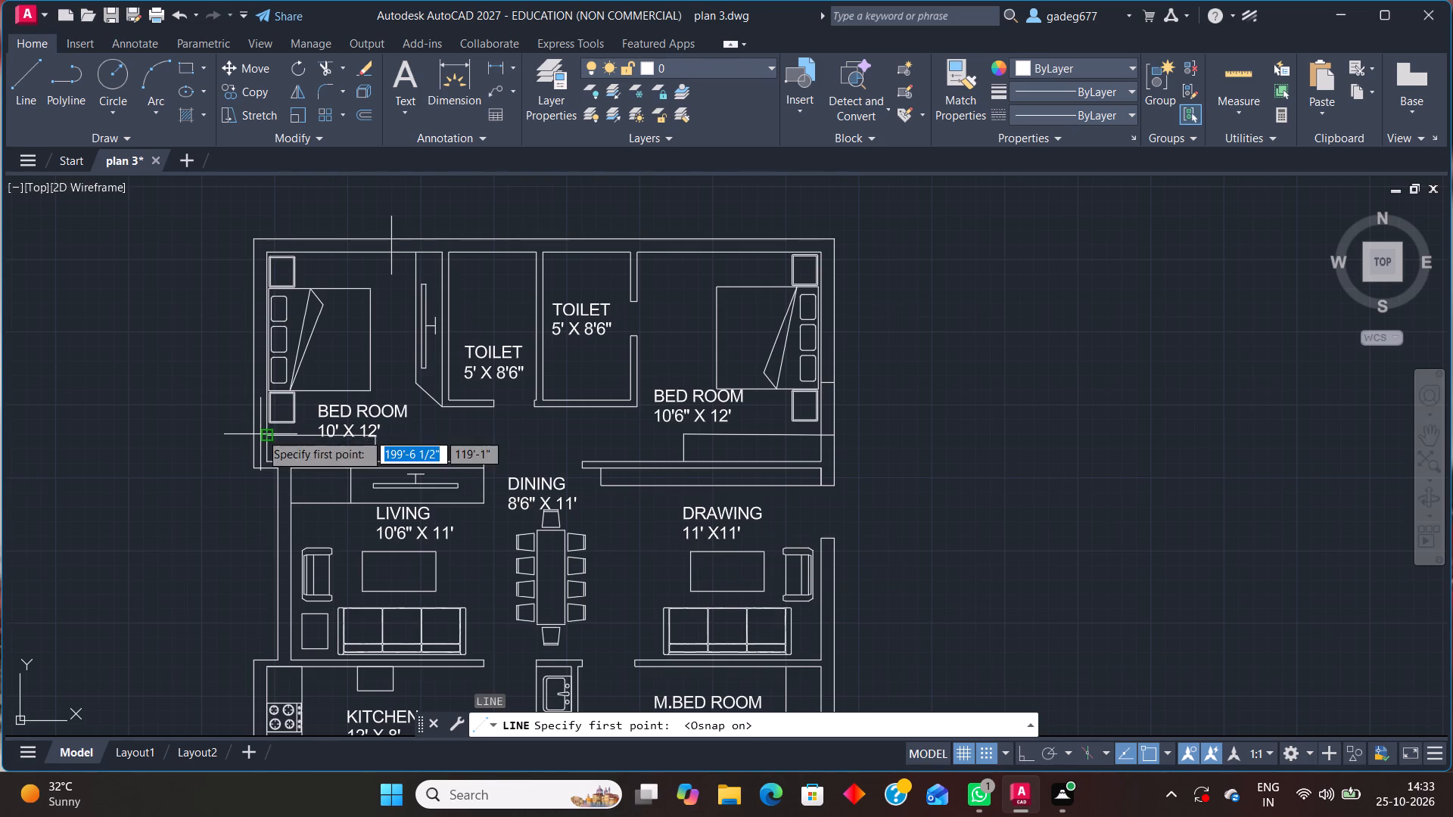
{"action": "left_click", "coordinate": [260, 433]}
{"action": "left_click", "coordinate": [176, 432]}
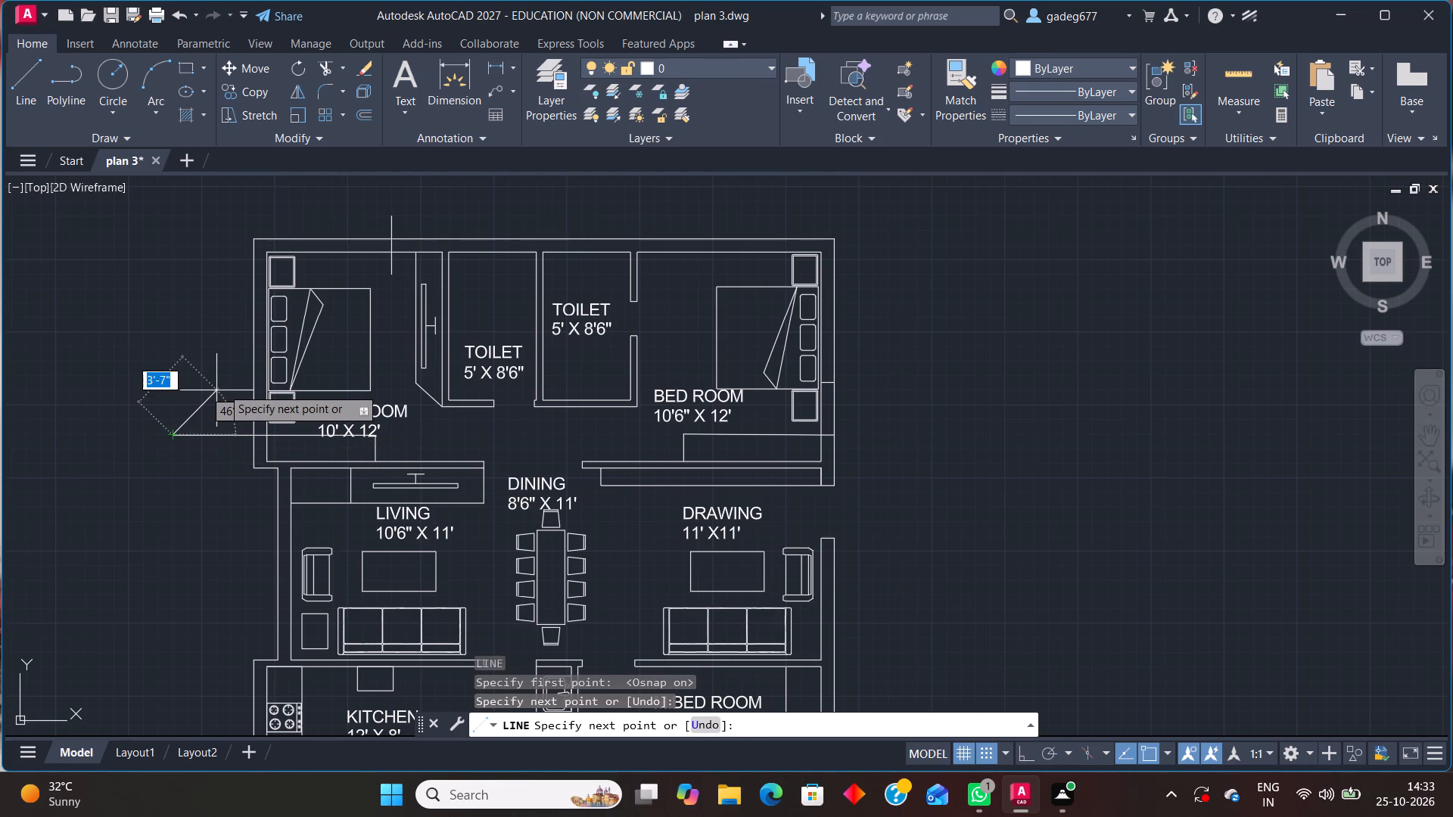
{"action": "key", "text": "Escape"}
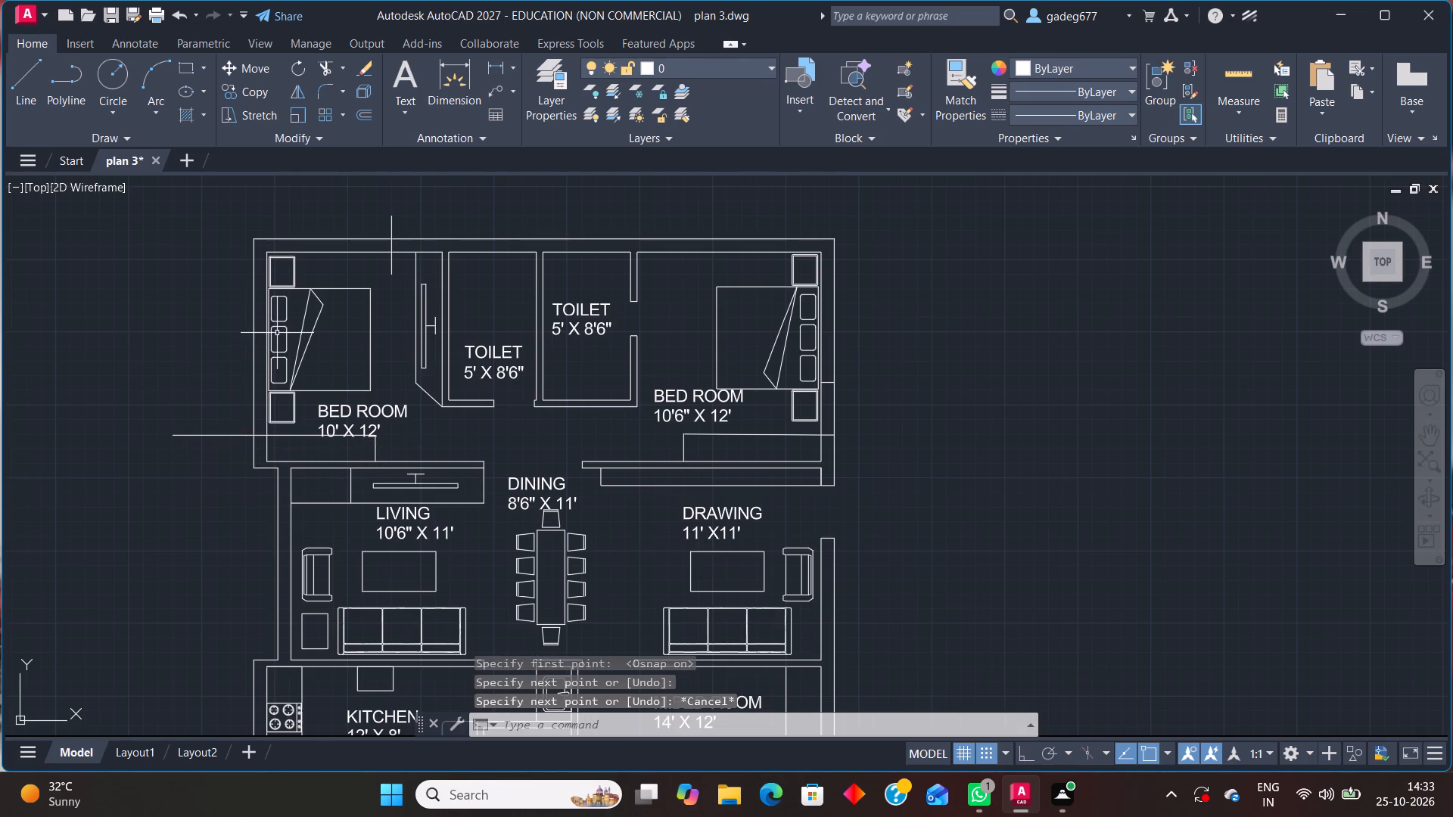
Draw a short horizontal line across the outer wall beside the LIVING room, just below its TV unit.
{"action": "key", "text": "l"}
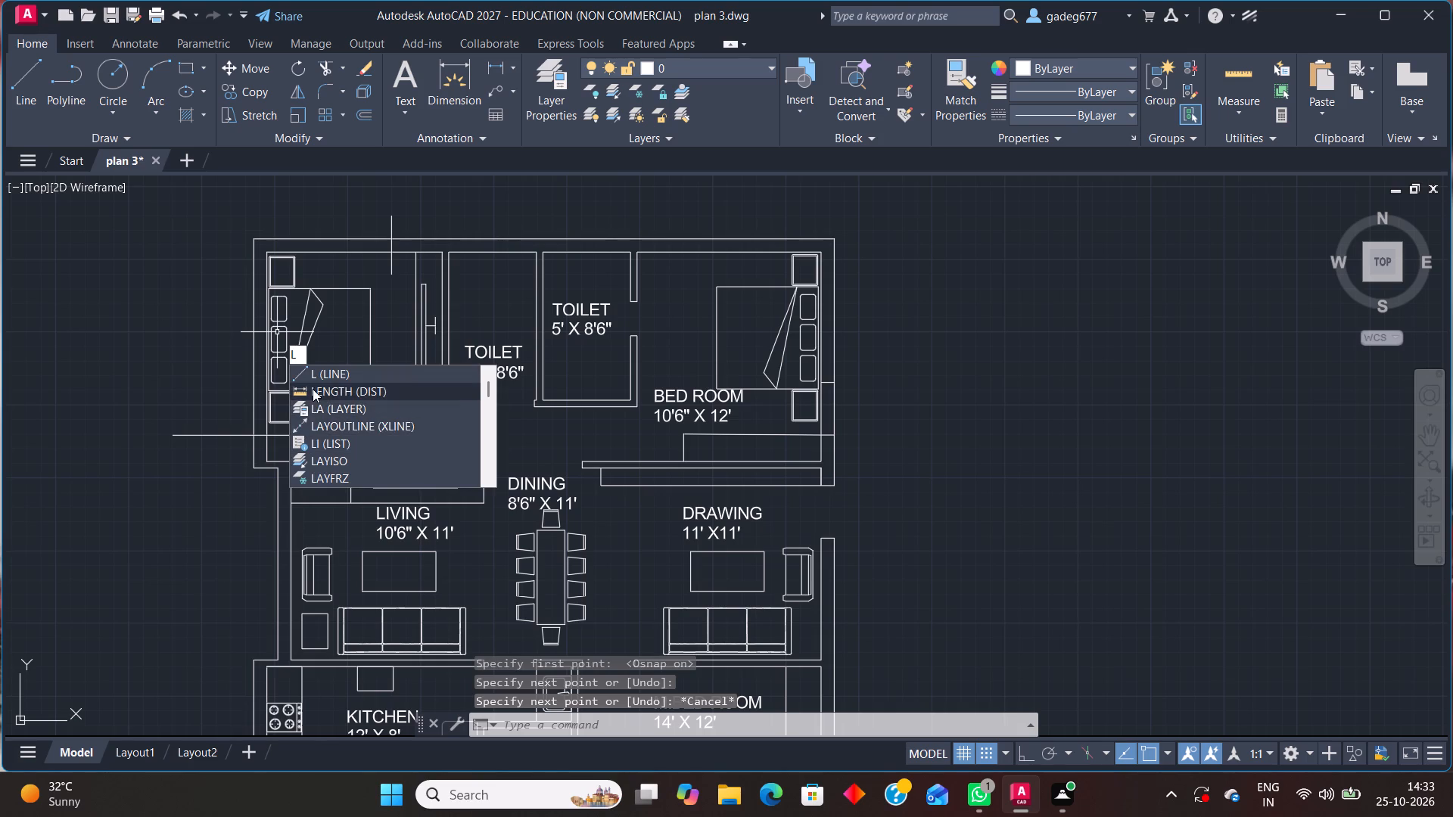
{"action": "left_click", "coordinate": [319, 378]}
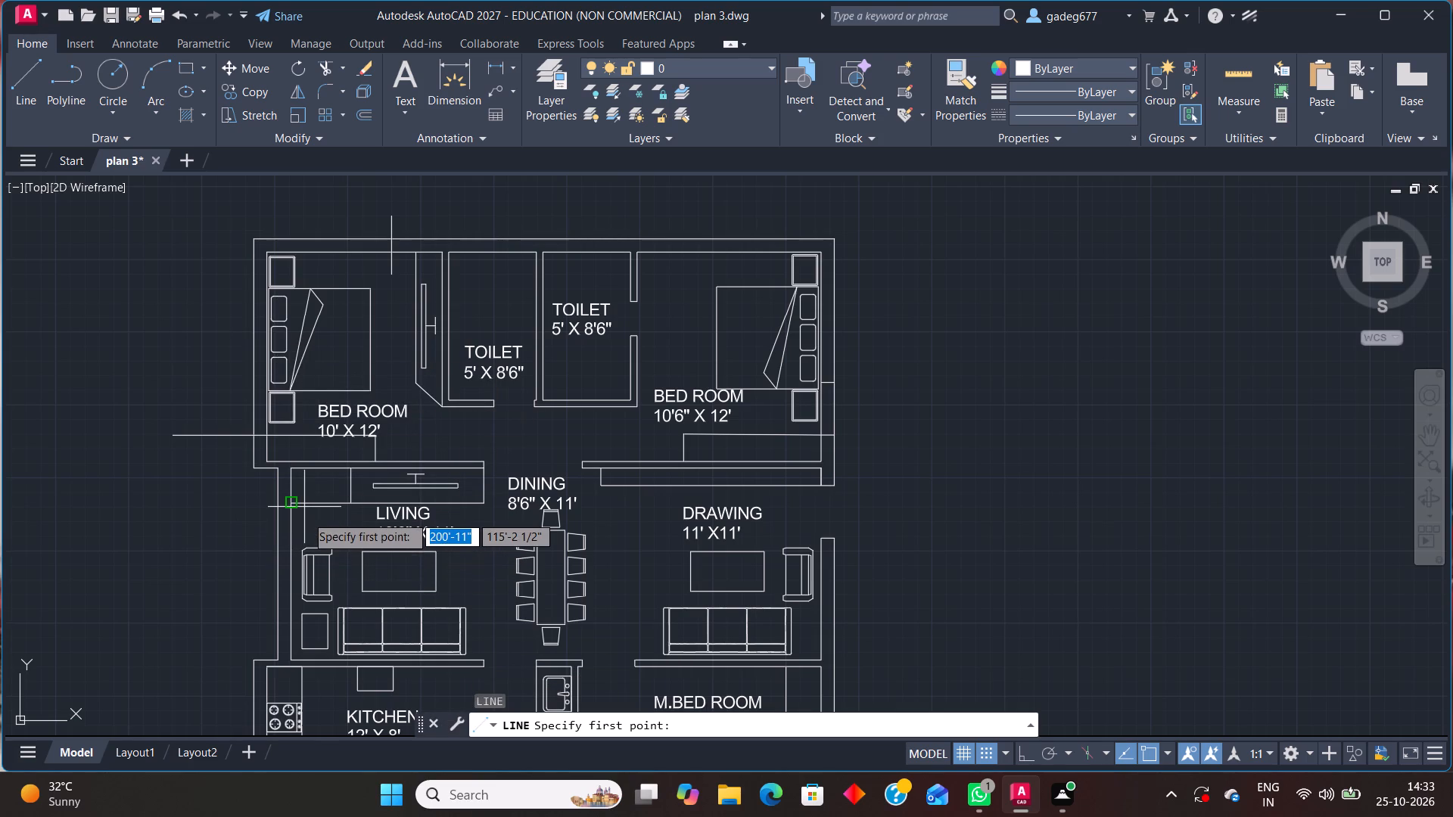
{"action": "left_click", "coordinate": [305, 516]}
{"action": "left_click", "coordinate": [250, 517]}
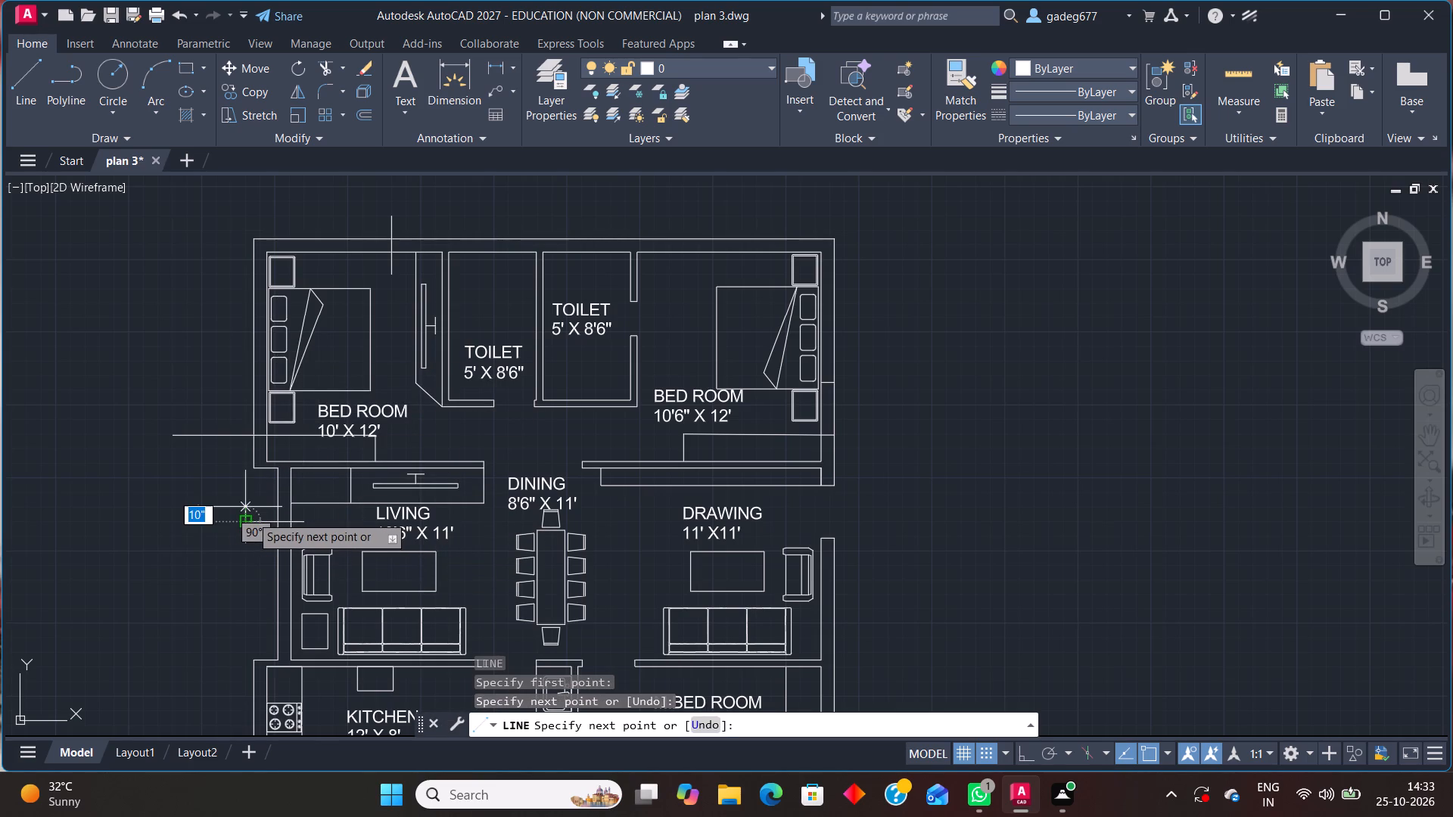
{"action": "key", "text": "space"}
Draw a vertical line about 11" long across the wall between the KITCHEN sink counter and the UTILITY.
{"action": "scroll", "coordinate": [222, 579], "scroll_direction": "down", "scroll_amount": 2}
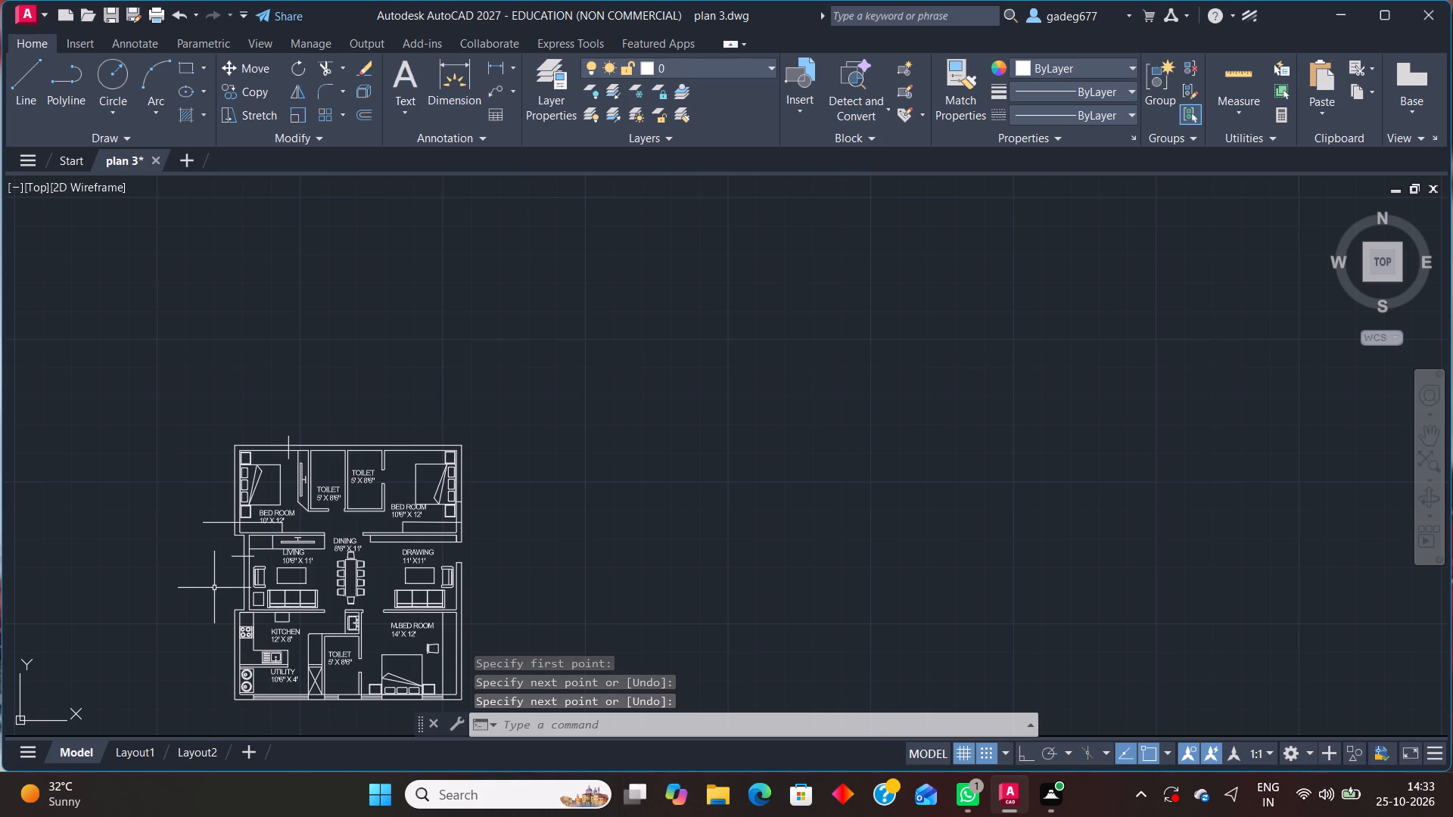
{"action": "middle_click_drag", "start_coordinate": [214, 589], "coordinate": [176, 448]}
{"action": "scroll", "coordinate": [238, 530], "scroll_direction": "up", "scroll_amount": 4}
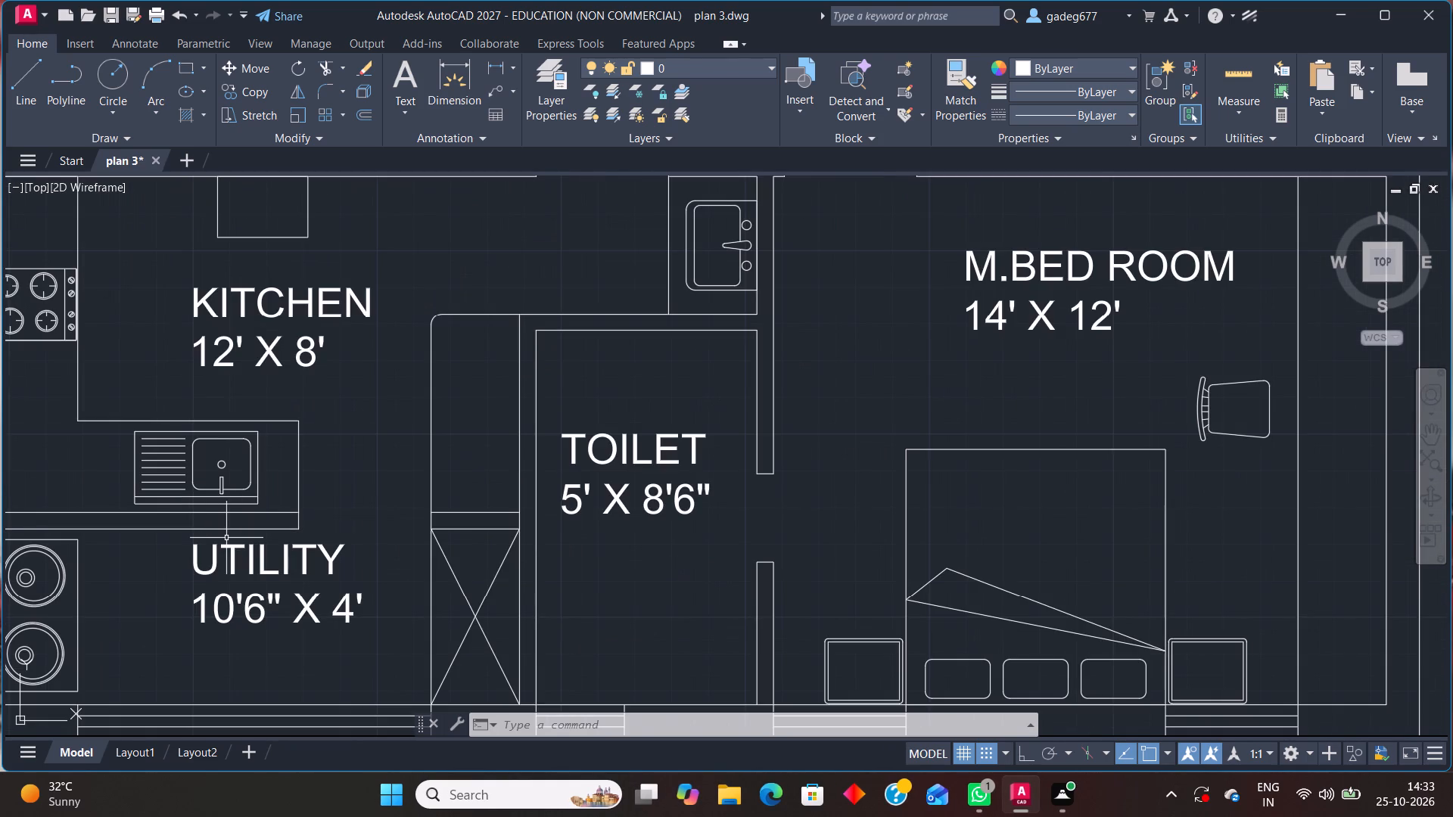
{"action": "key", "text": "l"}
{"action": "key", "text": "Return"}
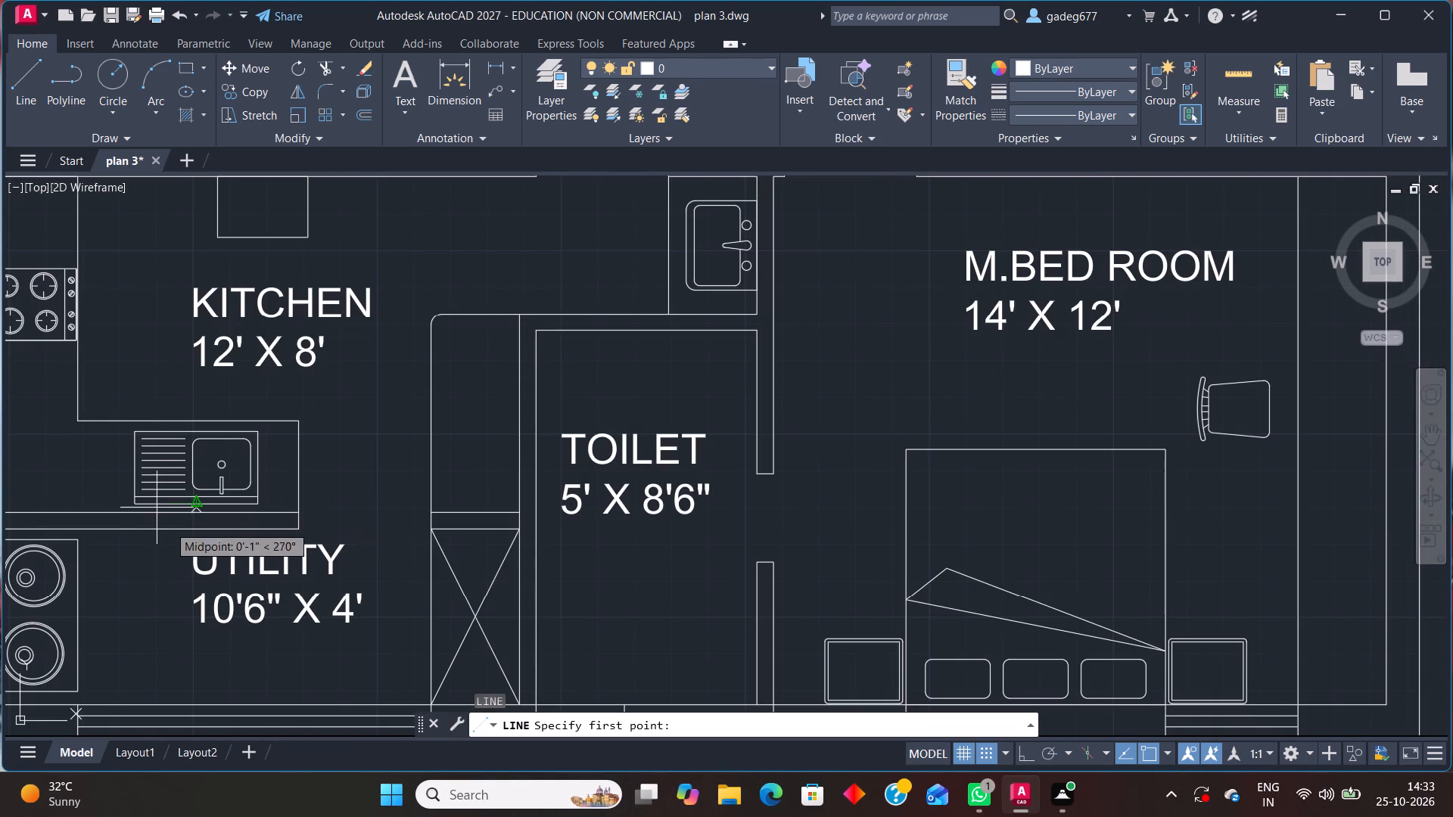
{"action": "left_click", "coordinate": [104, 519]}
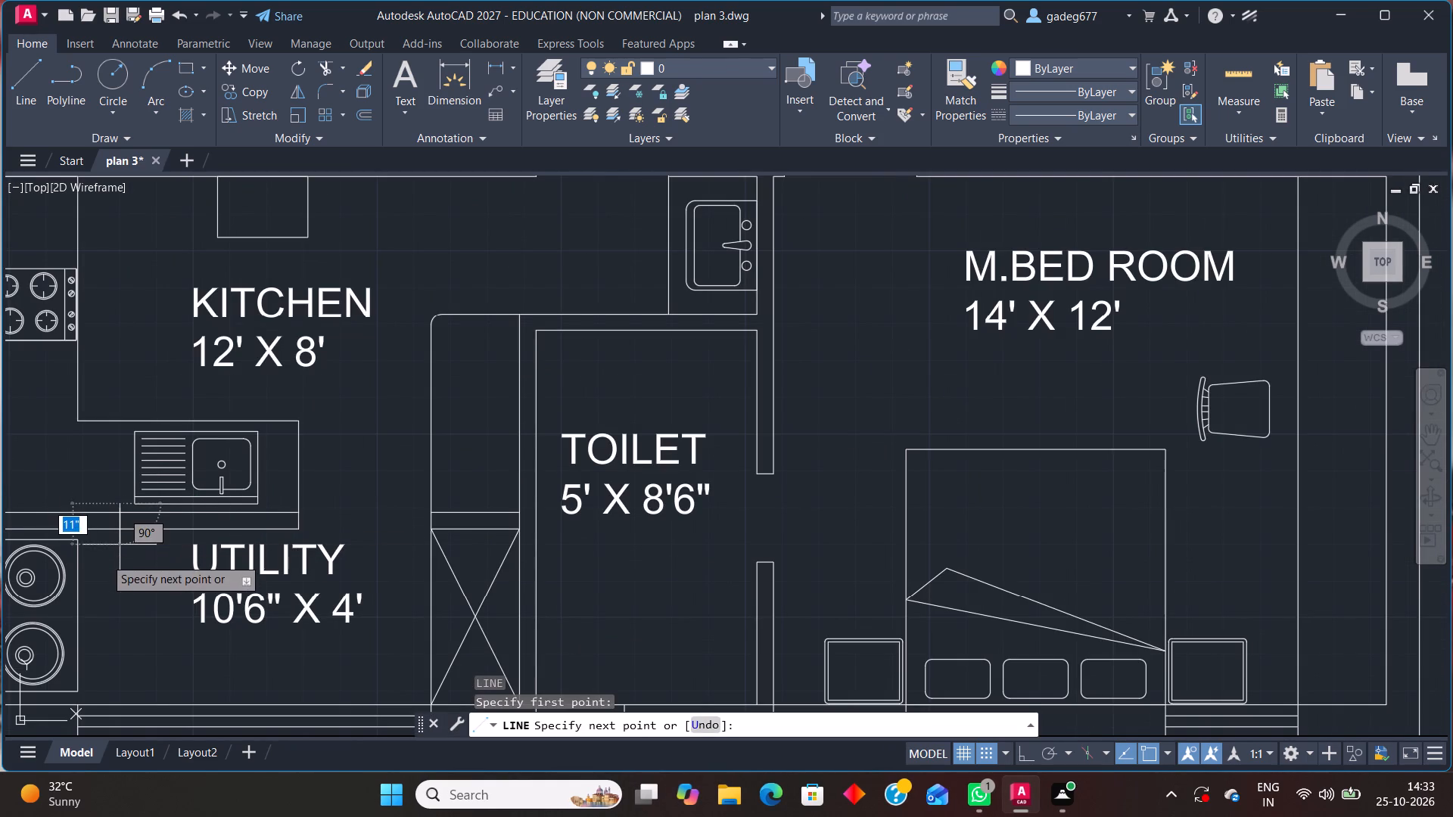
{"action": "left_click", "coordinate": [104, 558]}
{"action": "key", "text": "Escape"}
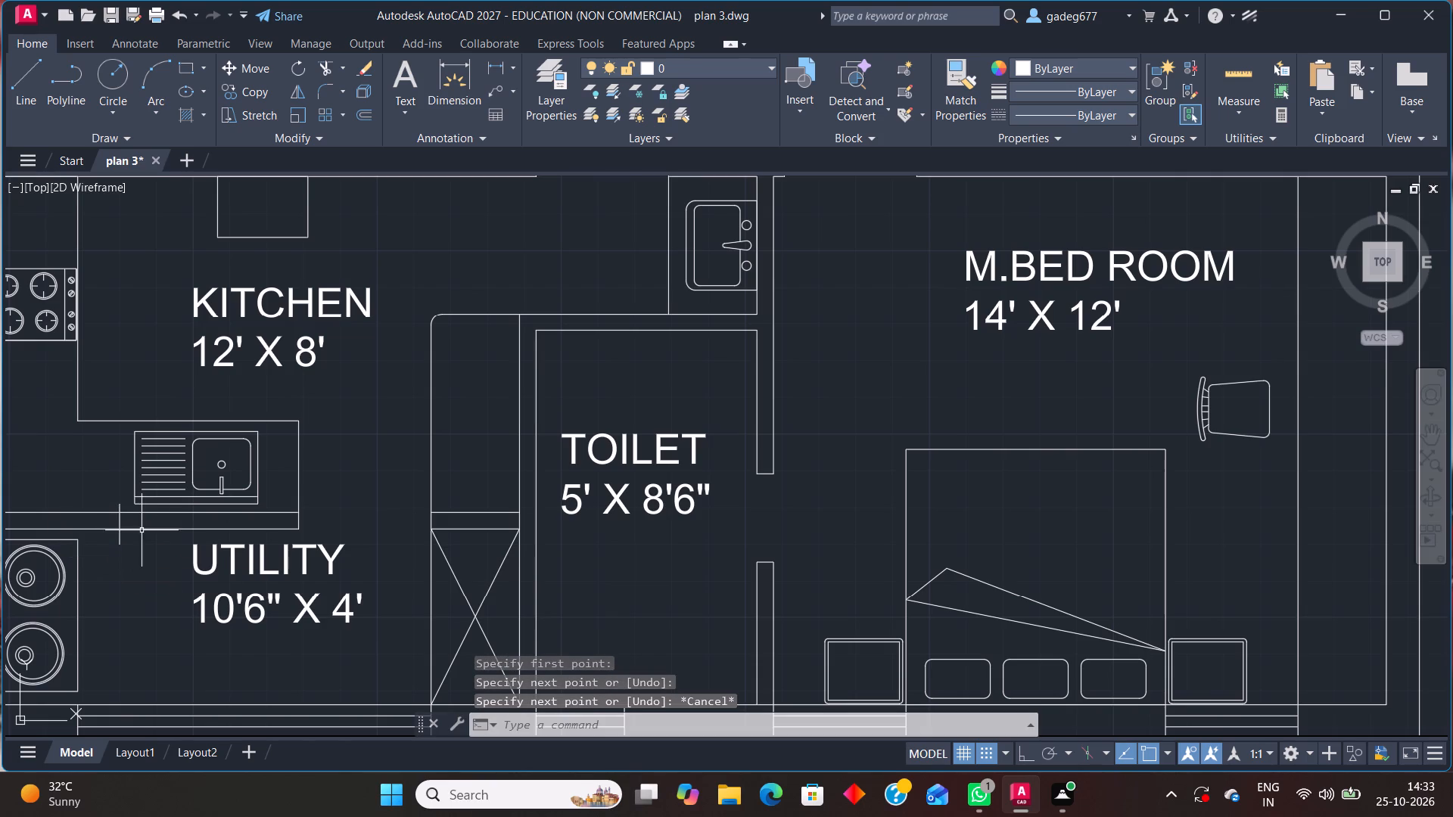
Draw a short horizontal line across the outer wall beside the DRAWING room, between its armchair and the M.BED ROOM wall.
{"action": "scroll", "coordinate": [145, 530], "scroll_direction": "down", "scroll_amount": 1}
{"action": "middle_click_drag", "start_coordinate": [155, 539], "coordinate": [80, 635]}
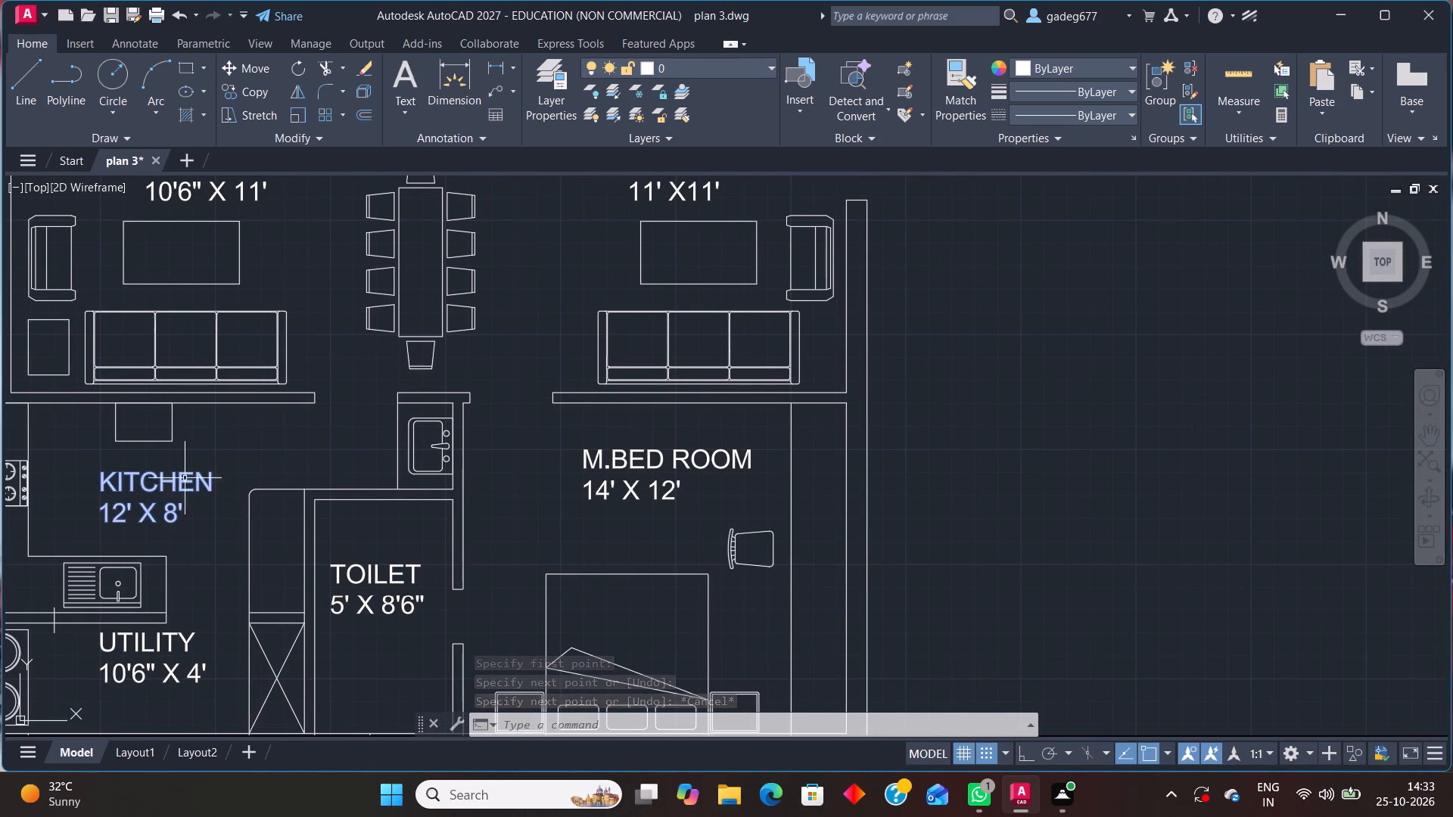
{"action": "scroll", "coordinate": [205, 479], "scroll_direction": "down", "scroll_amount": 1}
{"action": "middle_click_drag", "start_coordinate": [445, 514], "coordinate": [278, 541]}
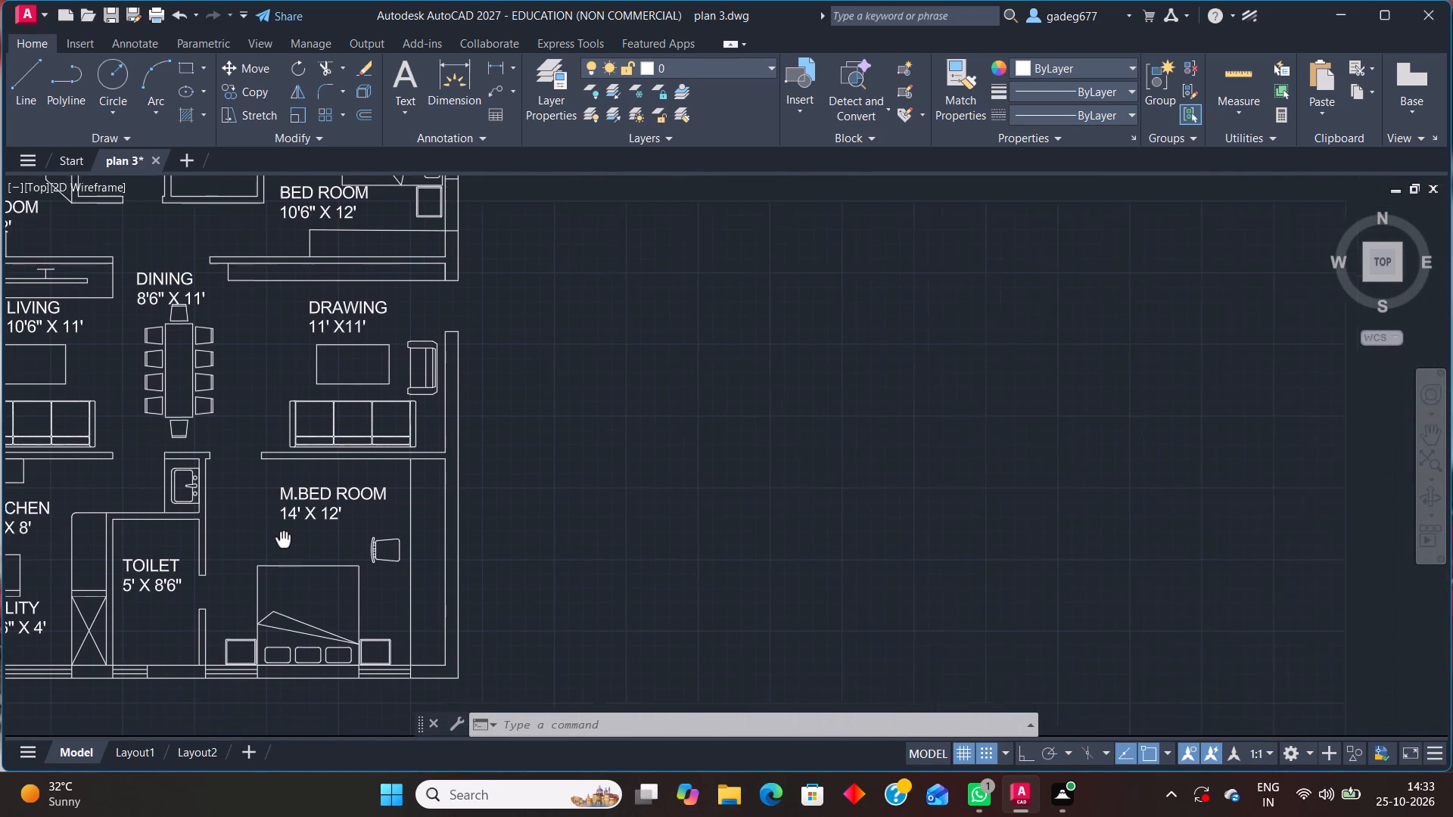
{"action": "middle_click_drag", "start_coordinate": [278, 541], "coordinate": [258, 551]}
{"action": "key", "text": "l"}
{"action": "key", "text": "Return"}
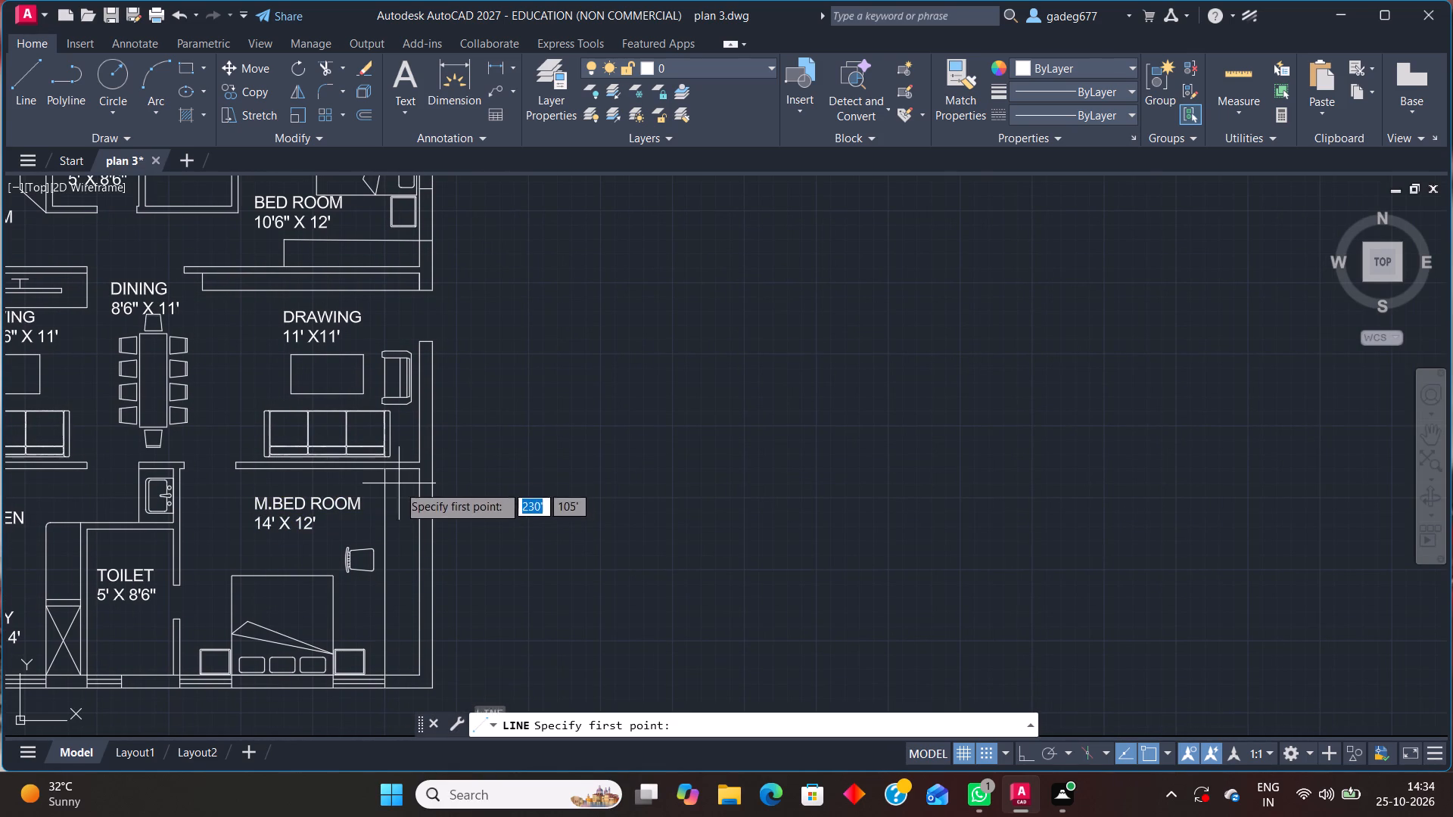
{"action": "scroll", "coordinate": [409, 440], "scroll_direction": "up", "scroll_amount": 2}
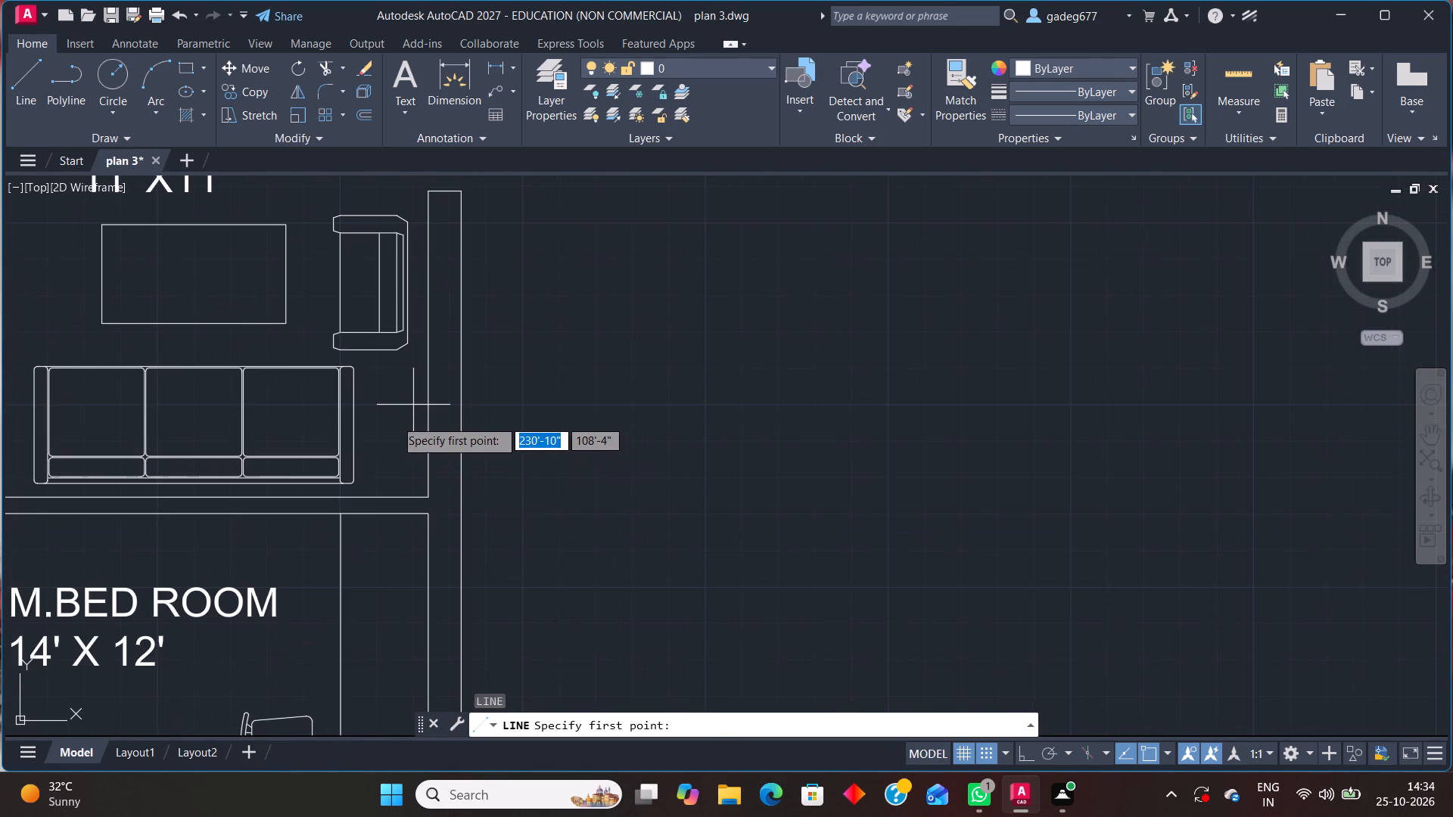
{"action": "left_click", "coordinate": [395, 419]}
{"action": "left_click", "coordinate": [477, 422]}
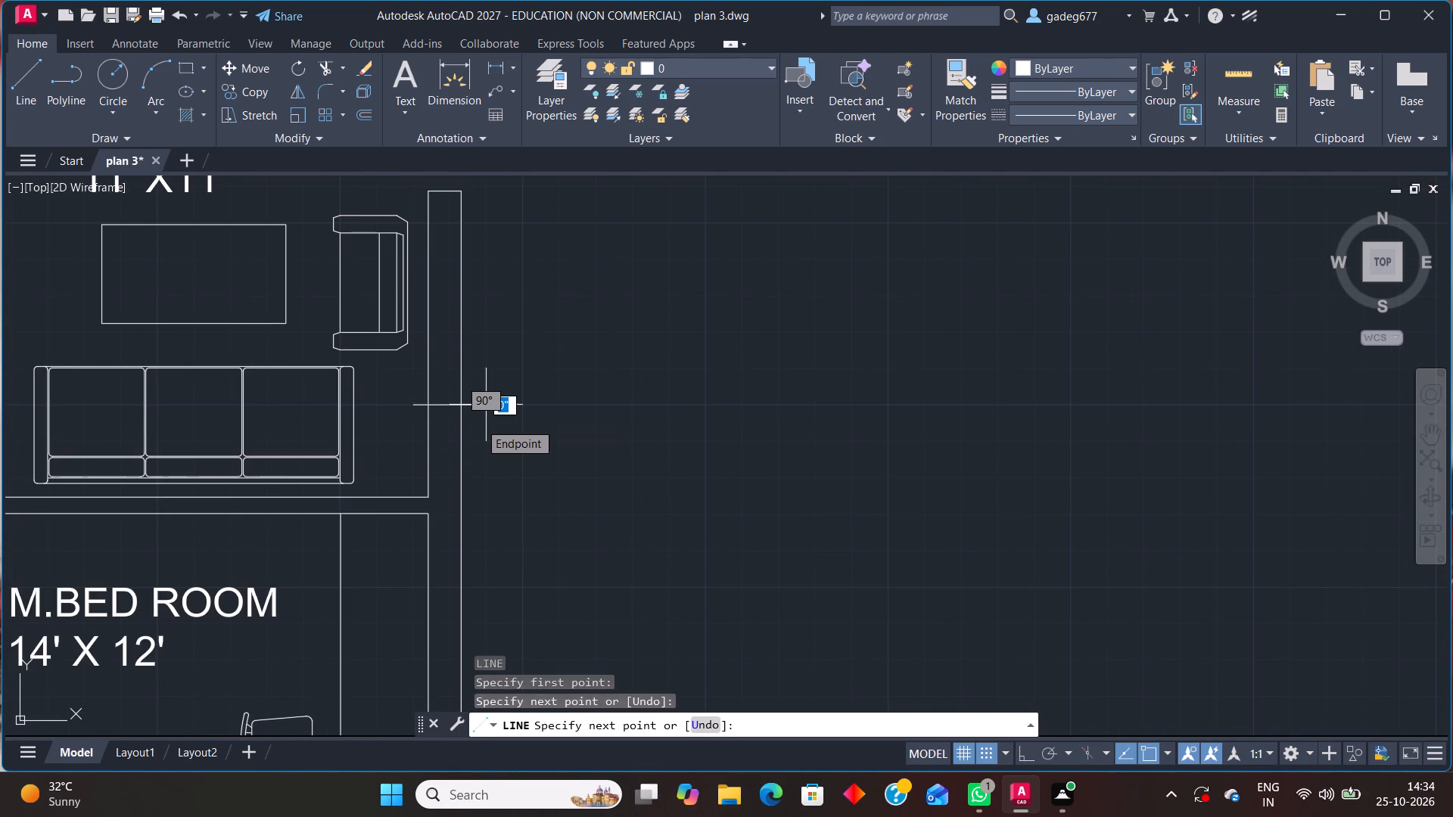
{"action": "key", "text": "Escape"}
Turn on ortho mode and draw a short vertical line across the outer wall beside the bed in the 10'6" X 12' BED ROOM.
{"action": "scroll", "coordinate": [479, 422], "scroll_direction": "down", "scroll_amount": 3}
{"action": "middle_click_drag", "start_coordinate": [513, 336], "coordinate": [456, 476]}
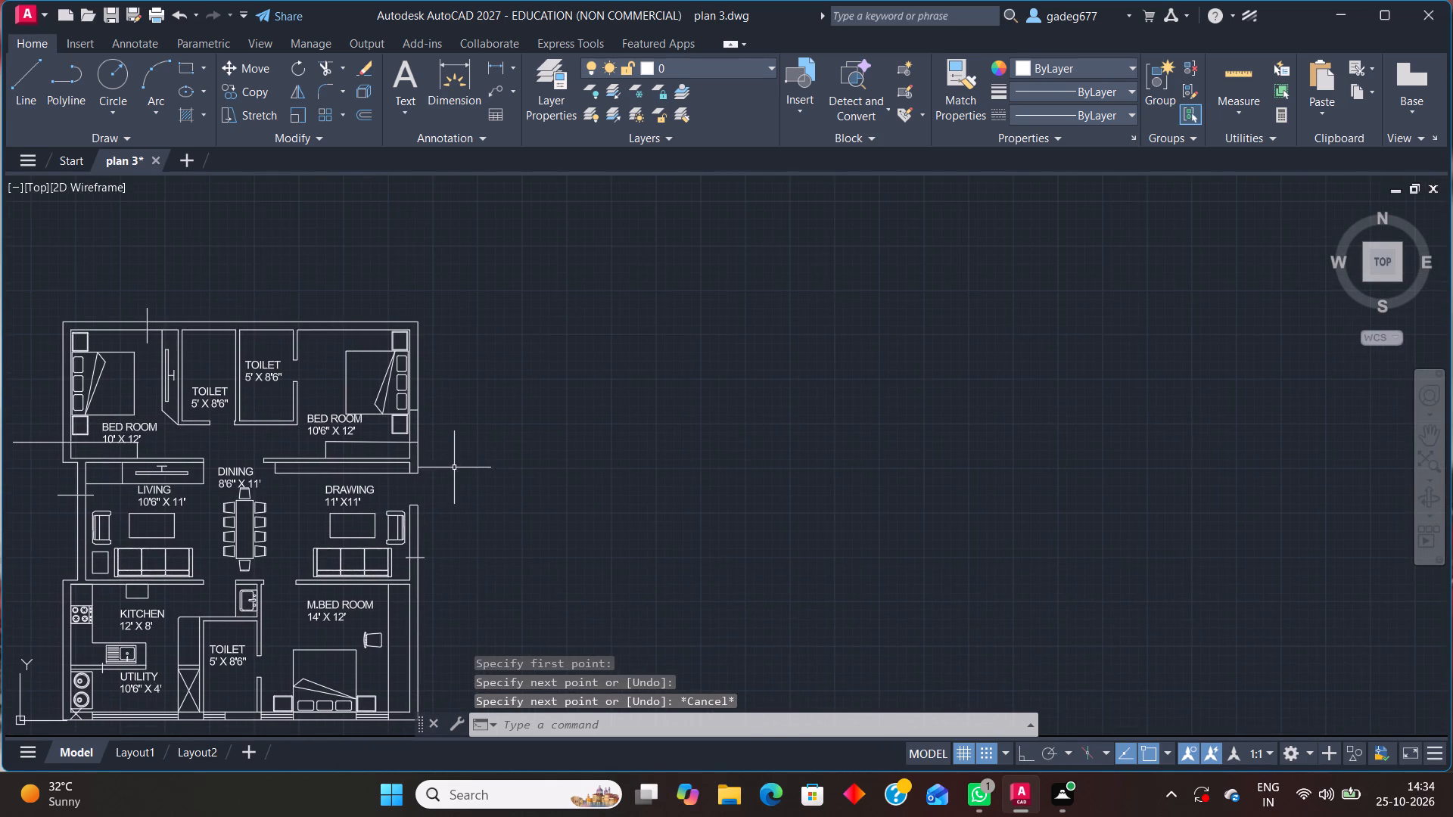
{"action": "middle_click_drag", "start_coordinate": [430, 402], "coordinate": [468, 484]}
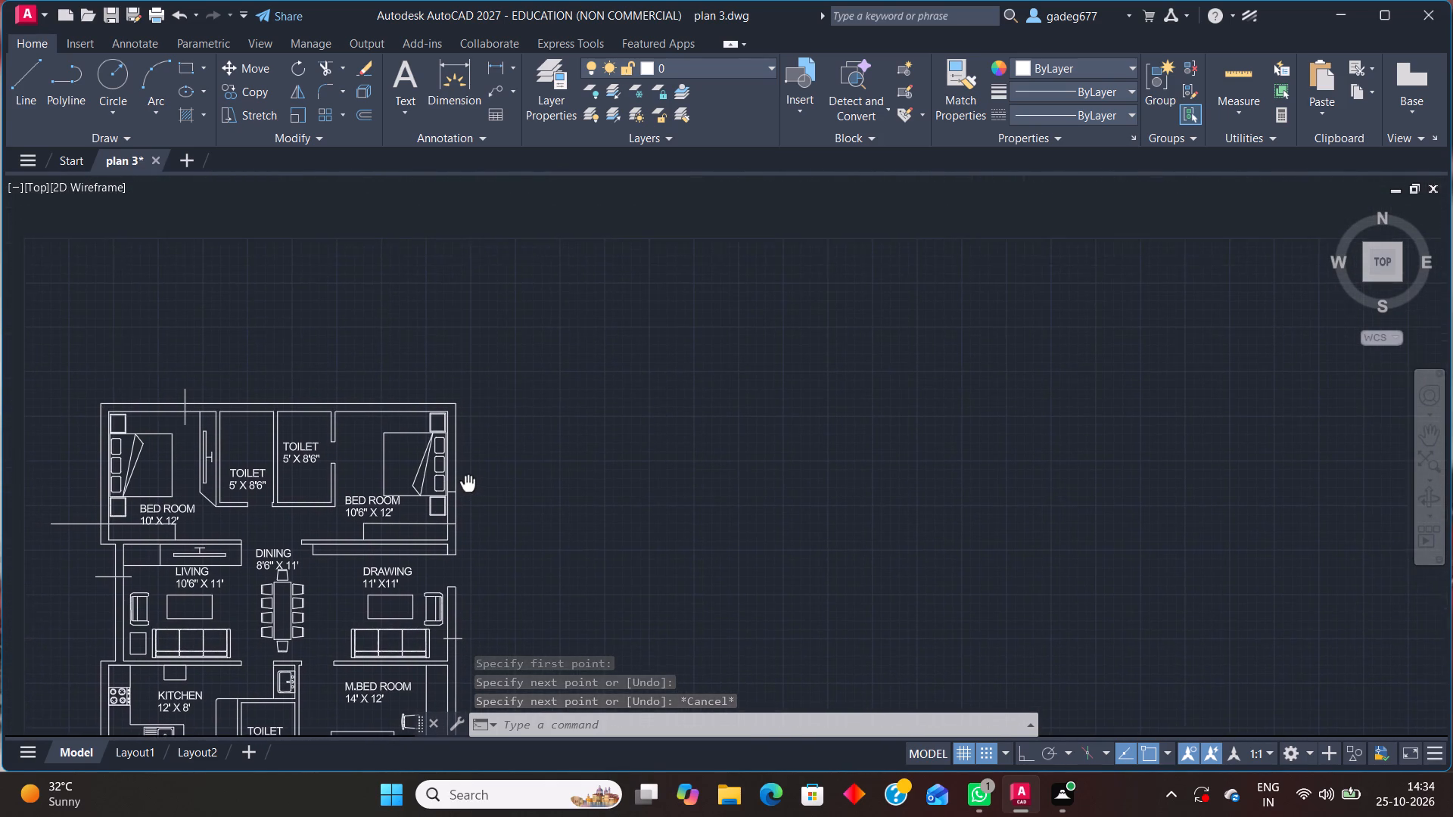
{"action": "middle_click_drag", "start_coordinate": [468, 484], "coordinate": [468, 489]}
{"action": "key", "text": "l"}
{"action": "key", "text": "Return"}
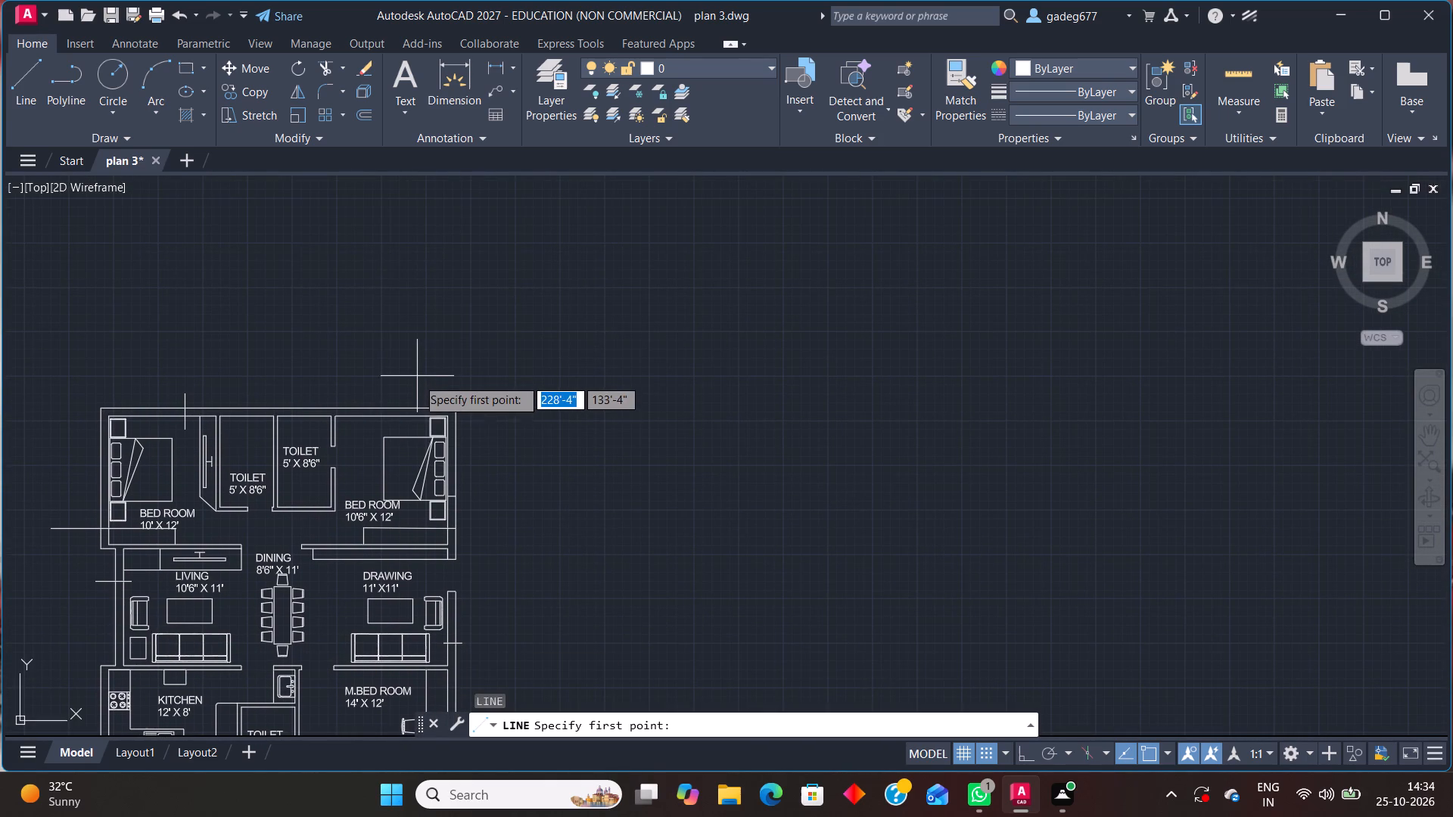
{"action": "left_click", "coordinate": [412, 384]}
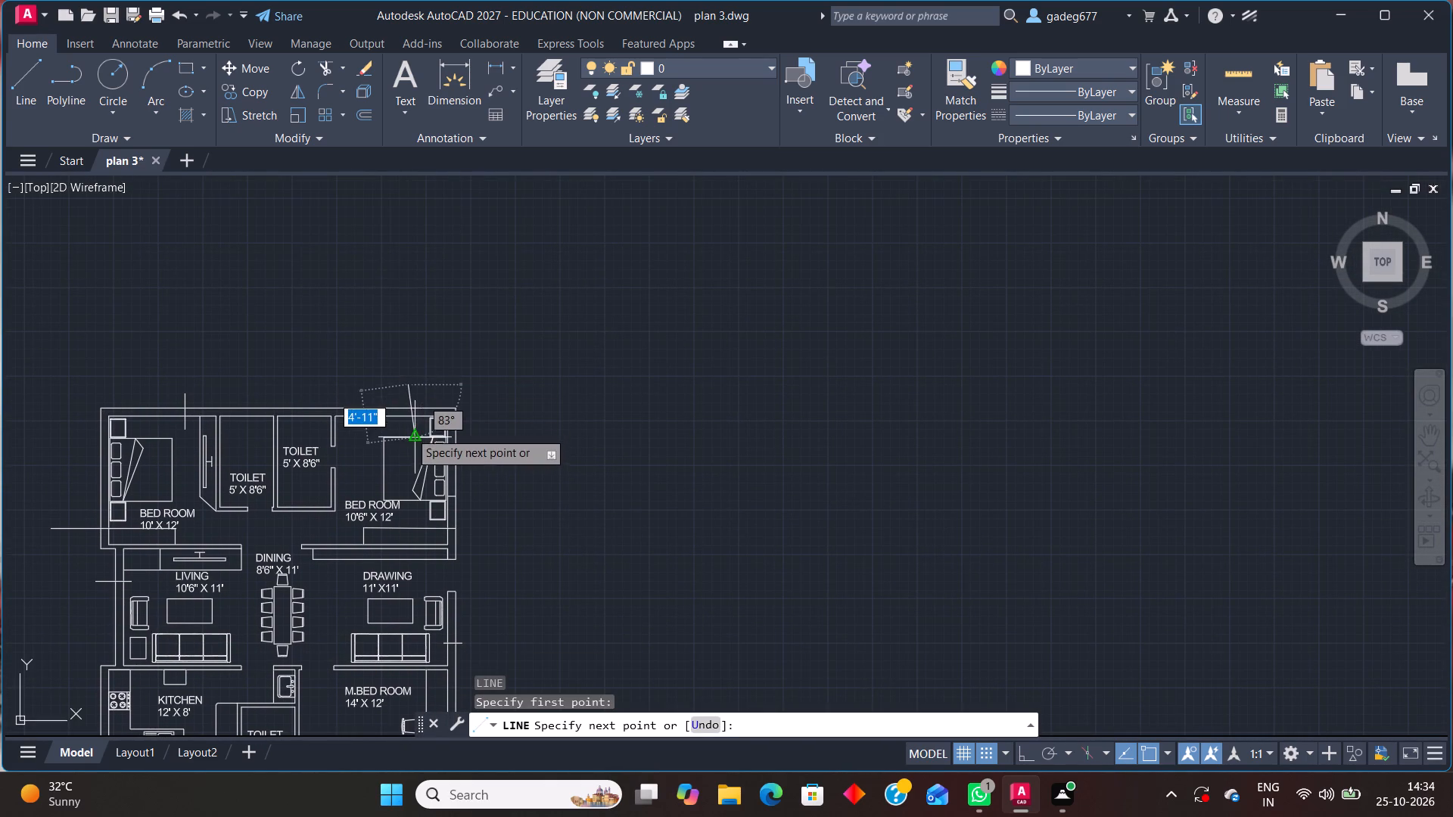
{"action": "key", "text": "F8"}
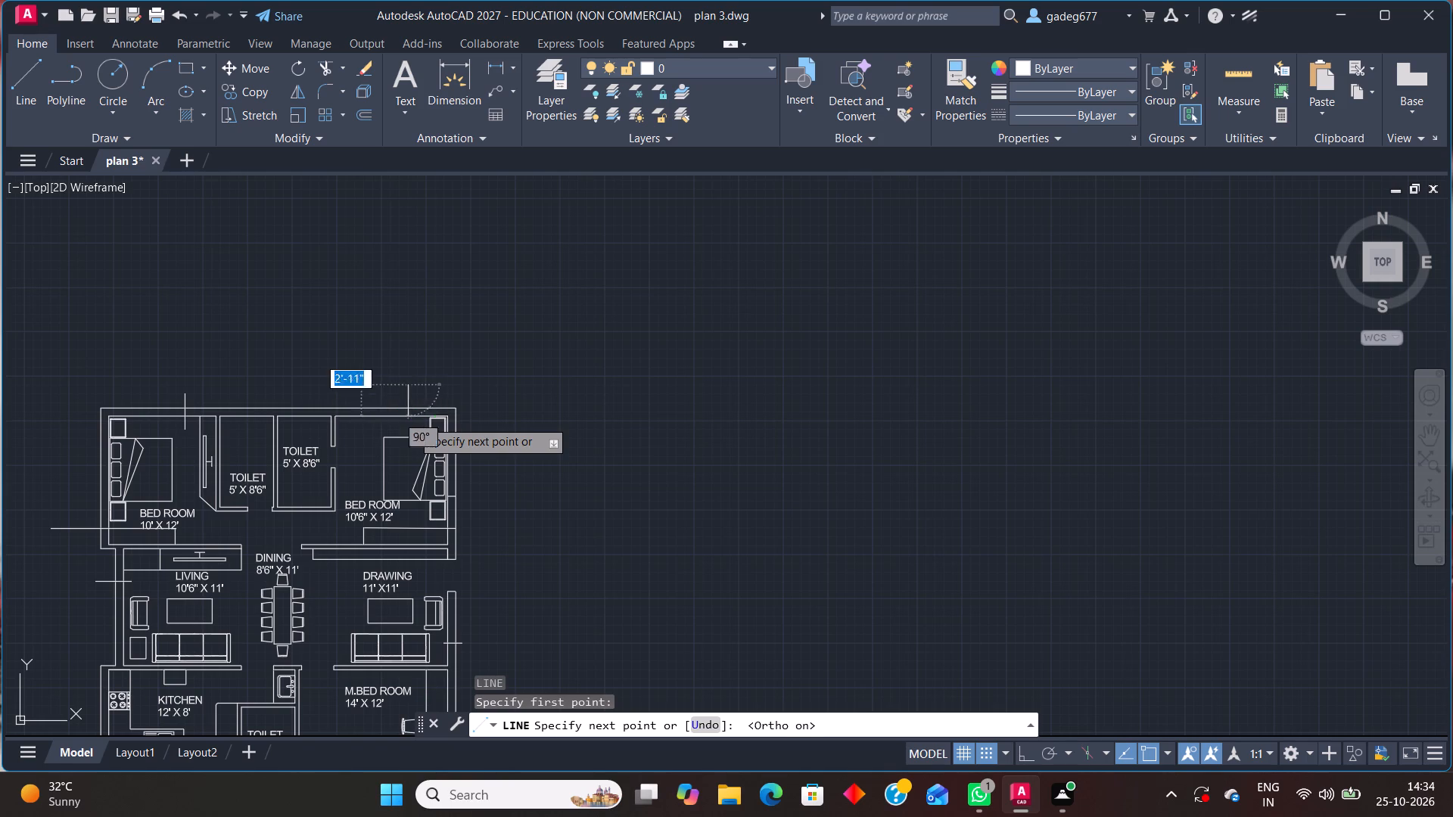
{"action": "scroll", "coordinate": [406, 422], "scroll_direction": "up", "scroll_amount": 2}
{"action": "left_click", "coordinate": [406, 422]}
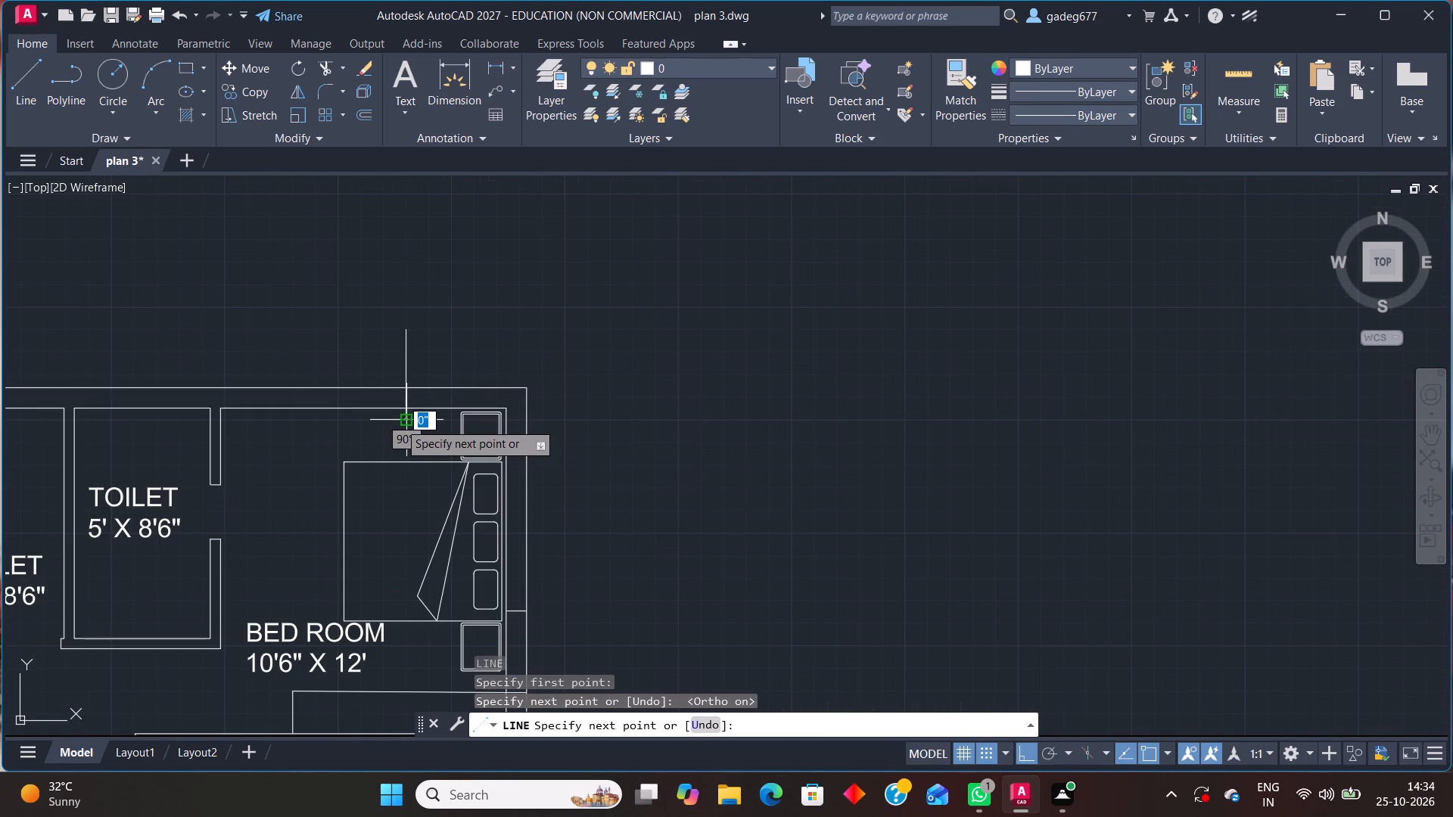
{"action": "key", "text": "space"}
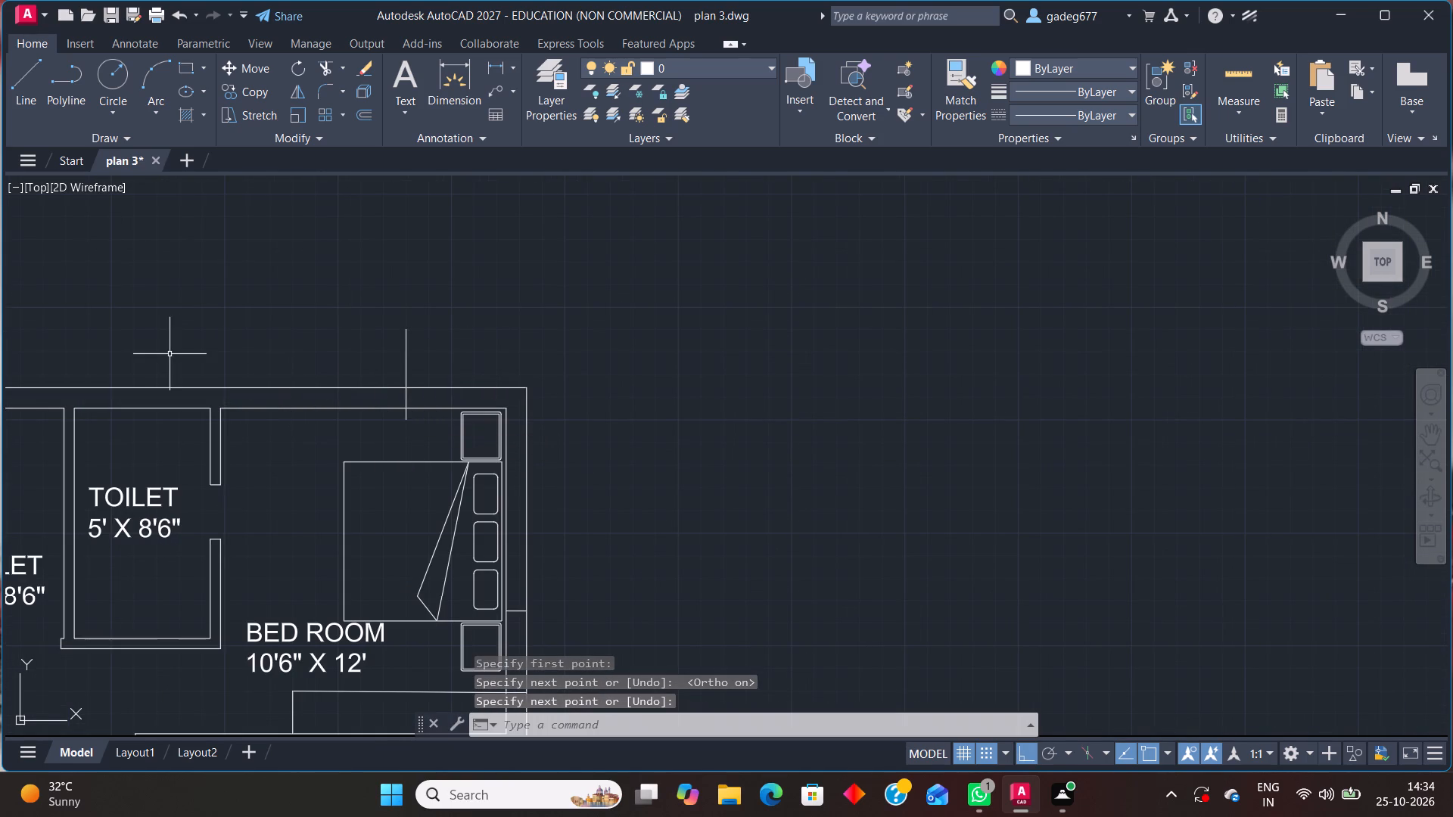
Draw a vertical line outward across the outer wall from the corner between the TOILET and the 10'6" X 12' BED ROOM.
{"action": "key", "text": "space"}
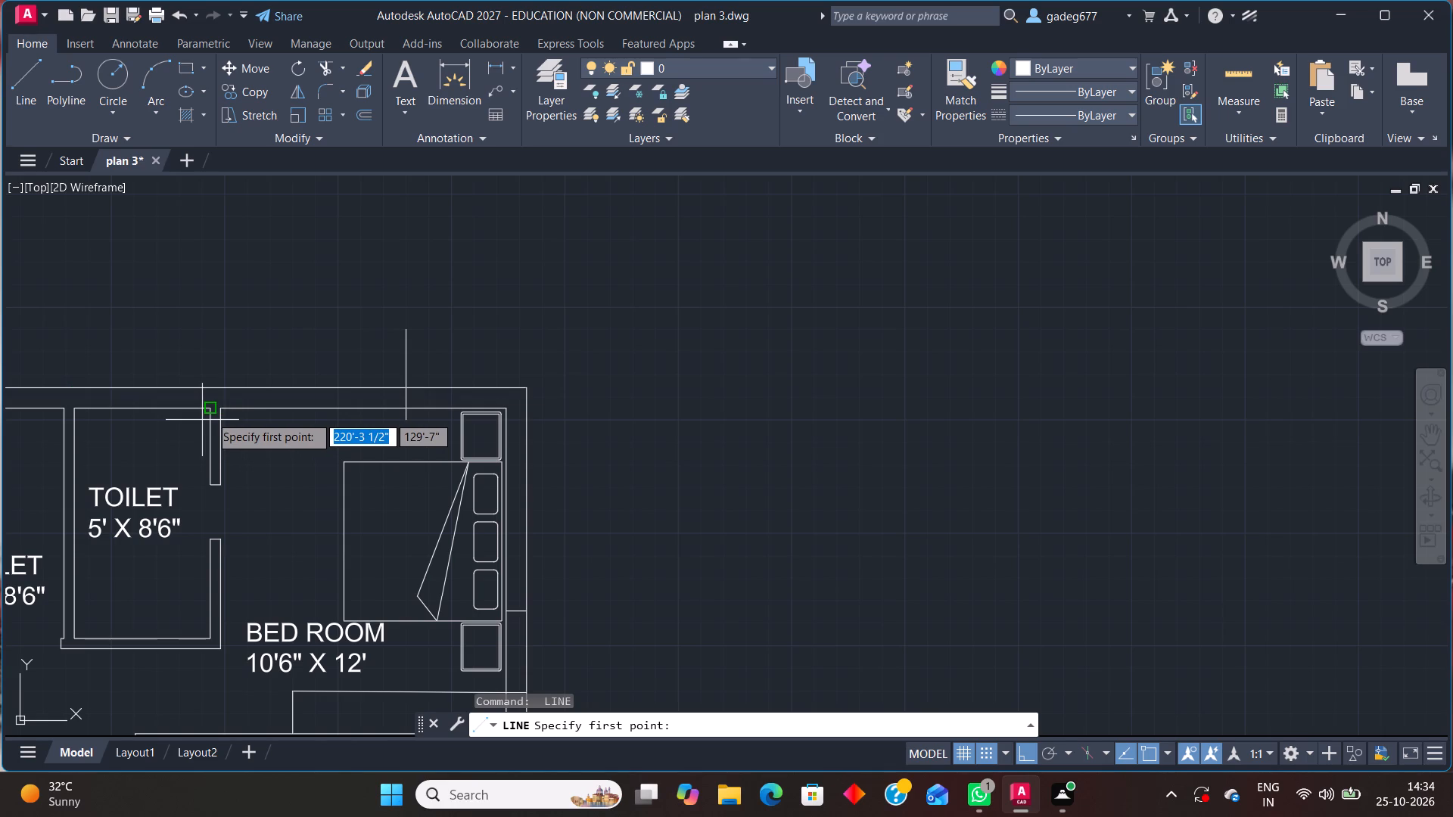
{"action": "left_click", "coordinate": [211, 412]}
{"action": "left_click", "coordinate": [217, 364]}
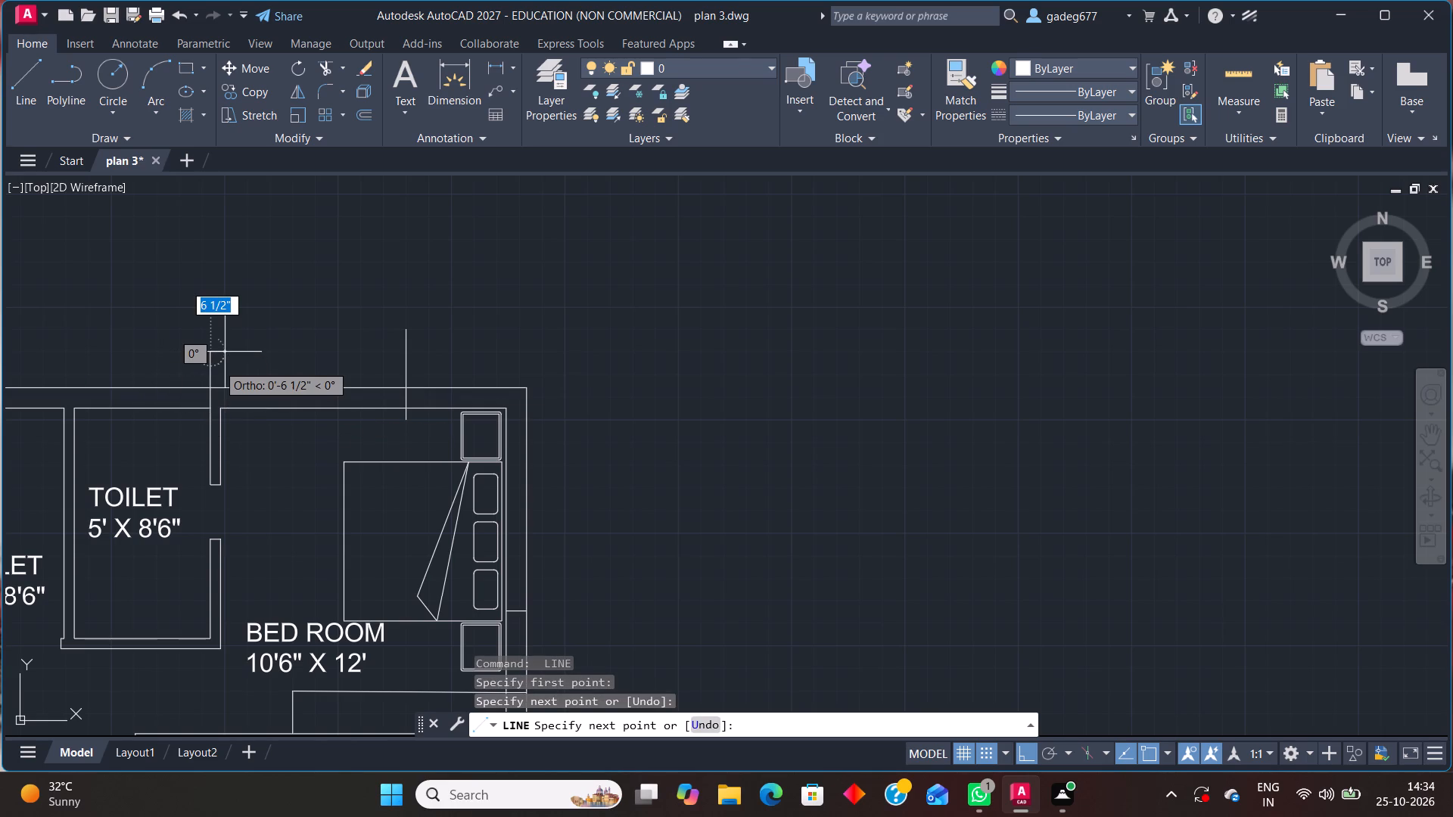
{"action": "key", "text": "space"}
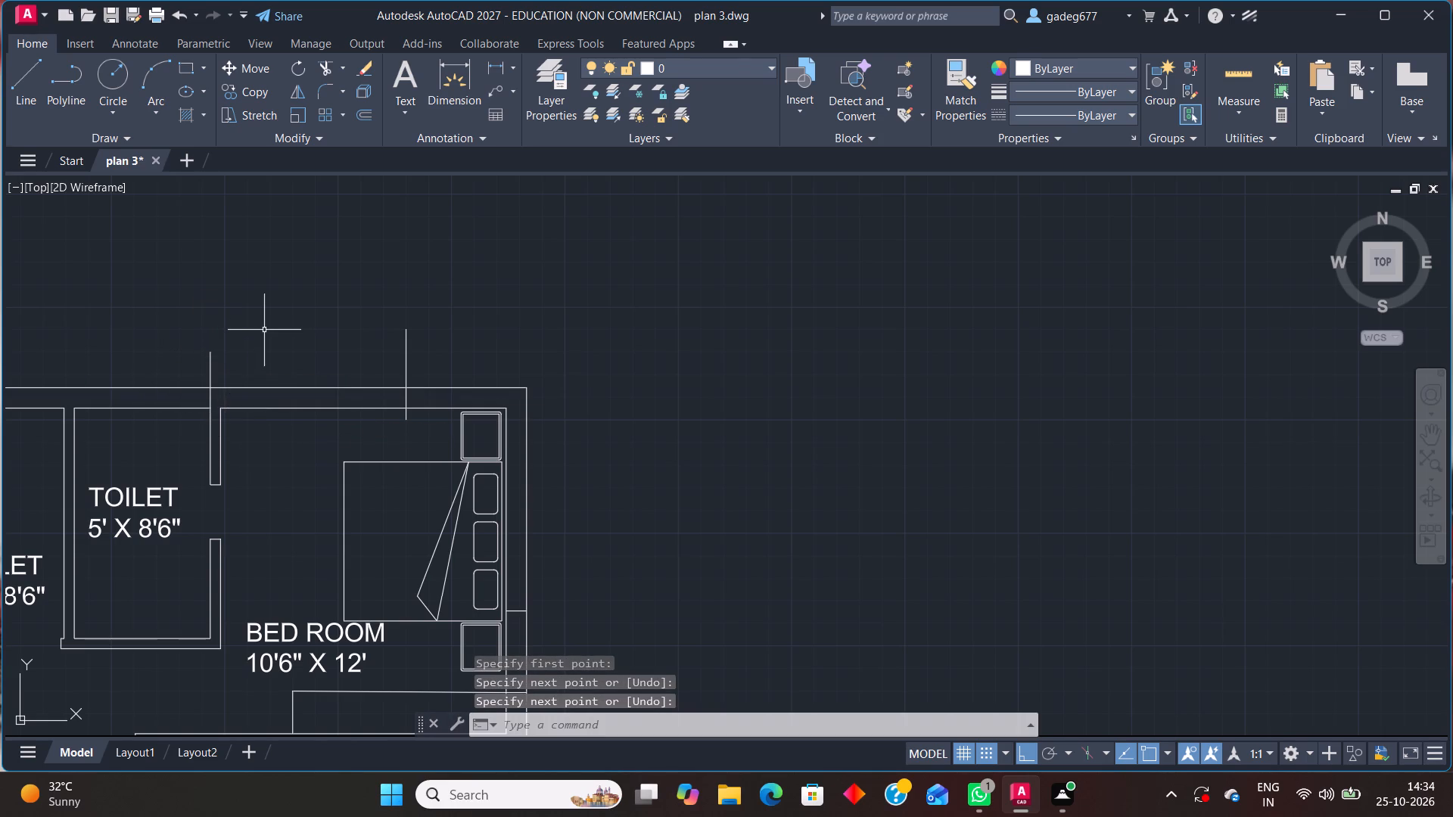
Offset the vertical wall line of the 10'6" X 12' BED ROOM by 3' toward the TOILET.
{"action": "type", "text": "OFF"}
{"action": "key", "text": "Return"}
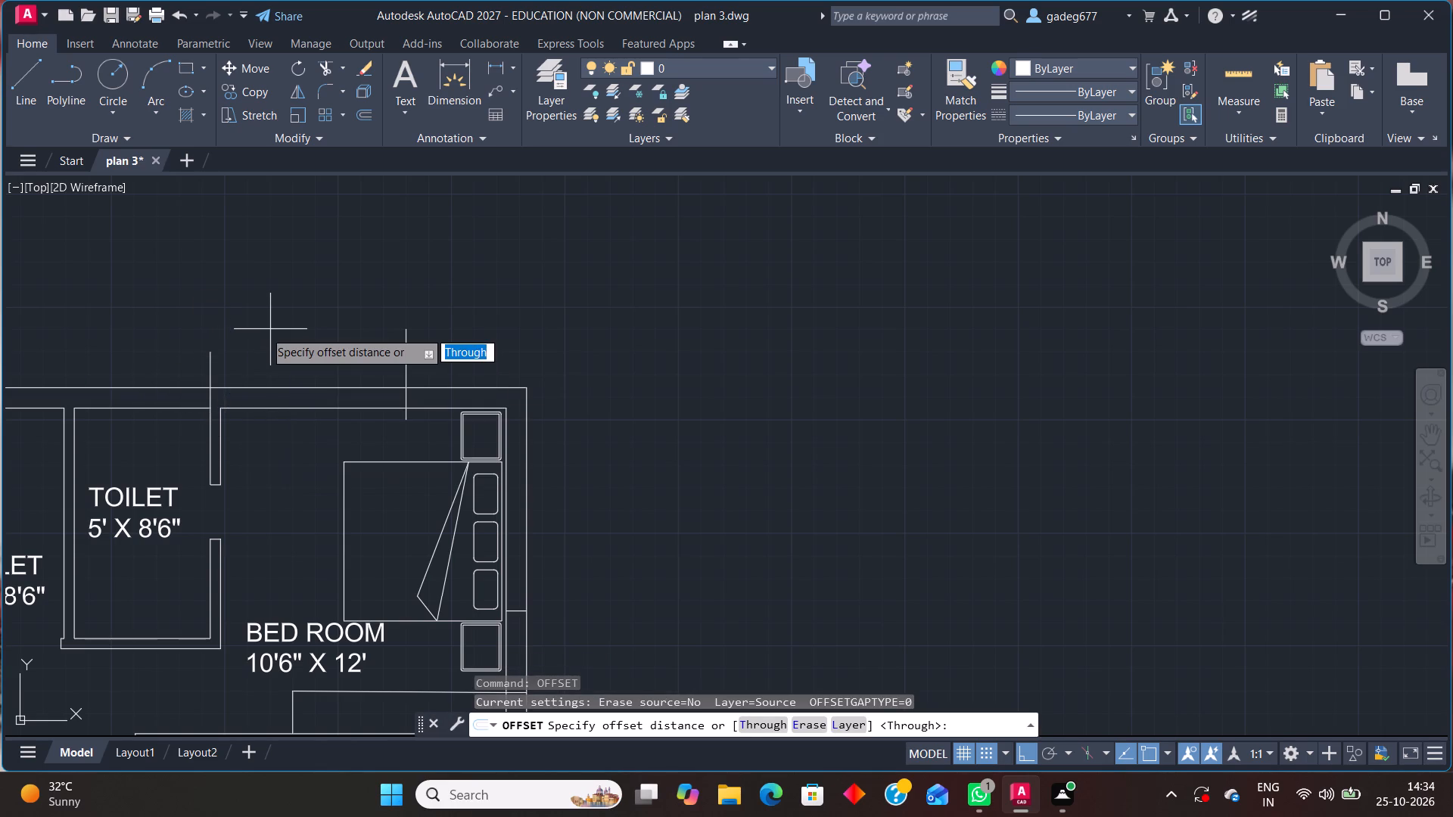
{"action": "key", "text": "Return"}
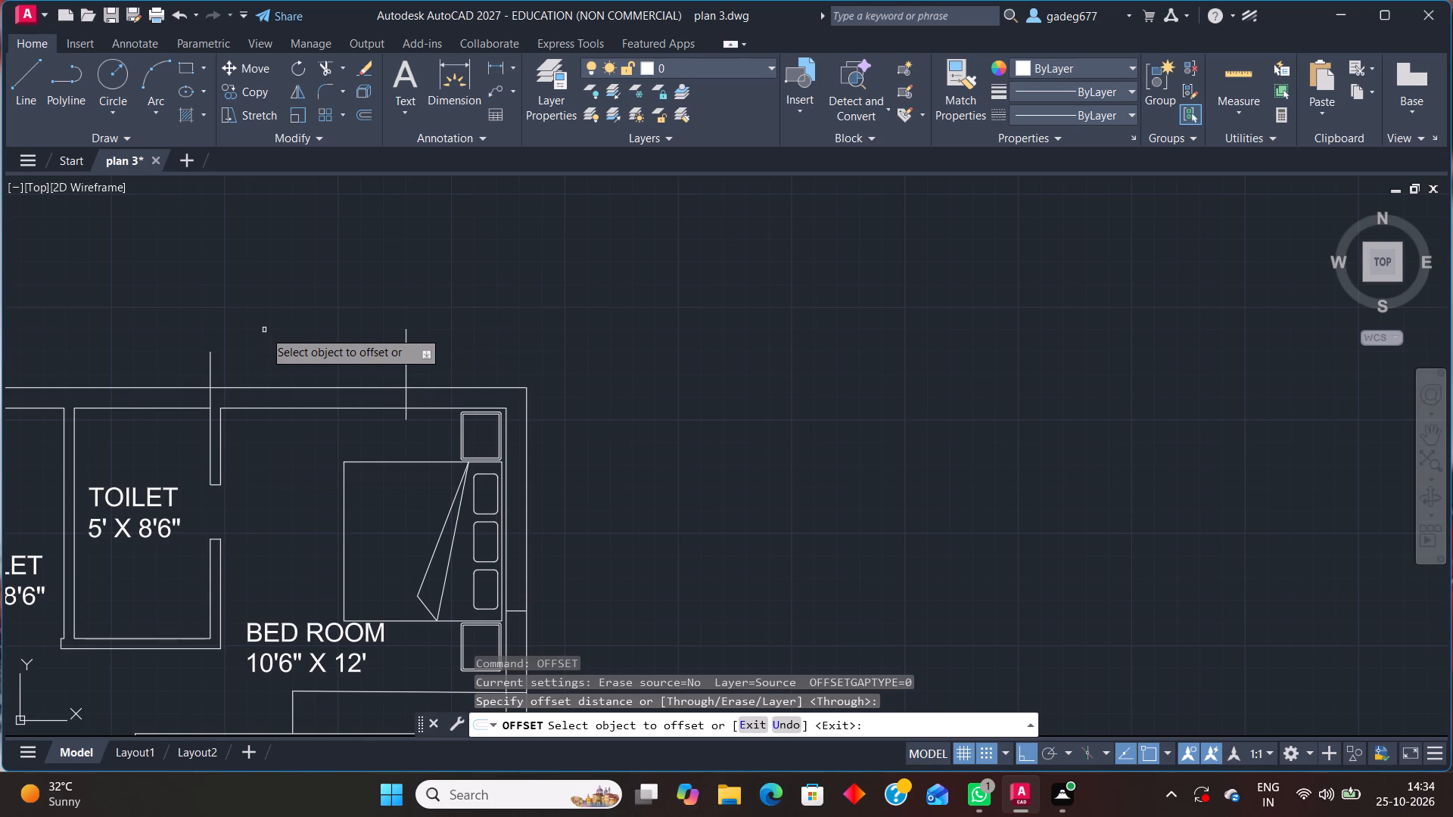
{"action": "left_click", "coordinate": [404, 338]}
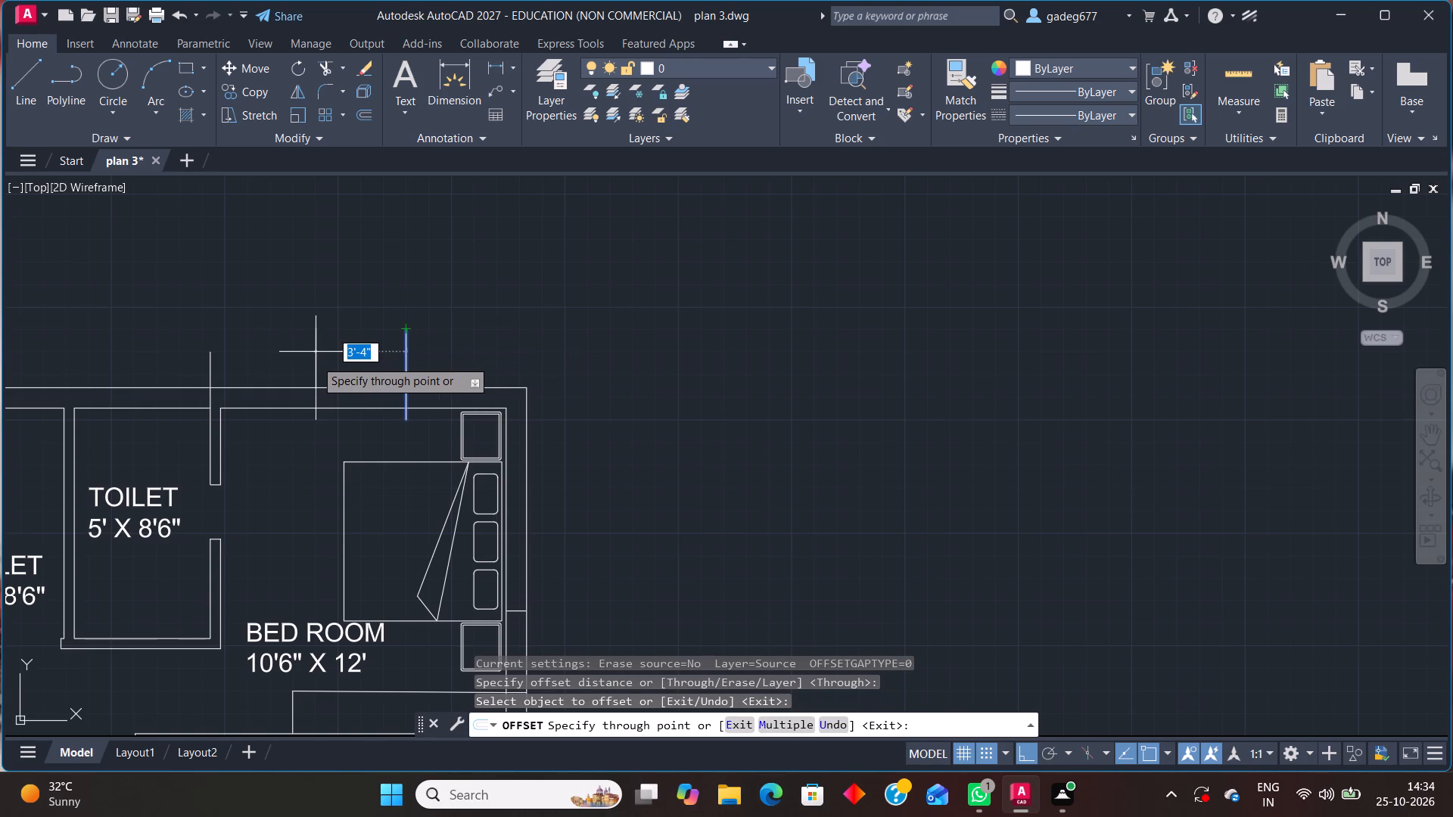
{"action": "type", "text": "3'"}
{"action": "key", "text": "Return"}
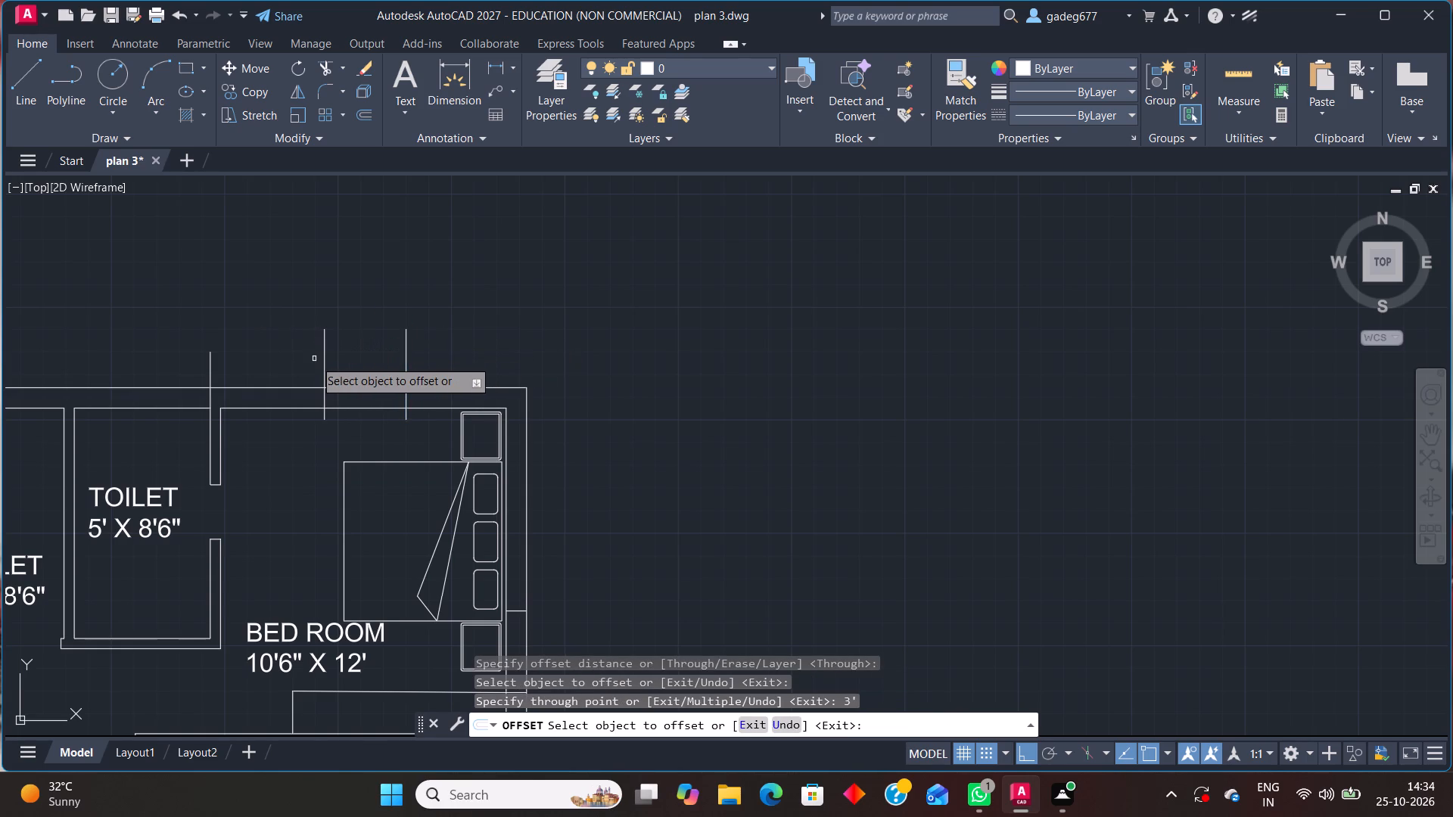
Offset the vertical line at the TOILET corner by 2' along the outer wall, toward the middle of the TOILET.
{"action": "left_click", "coordinate": [211, 367]}
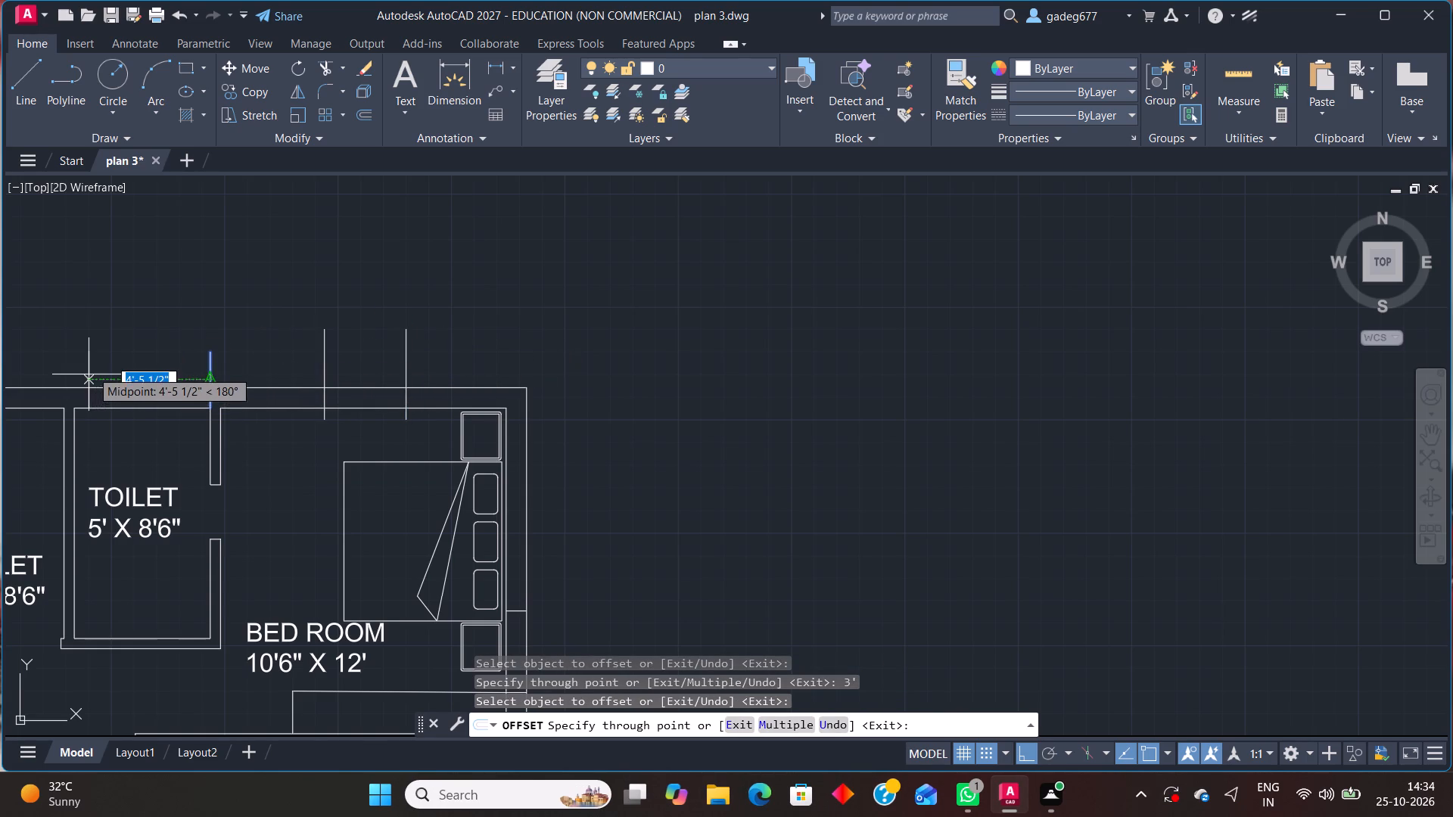
{"action": "type", "text": "2'"}
{"action": "key", "text": "Return"}
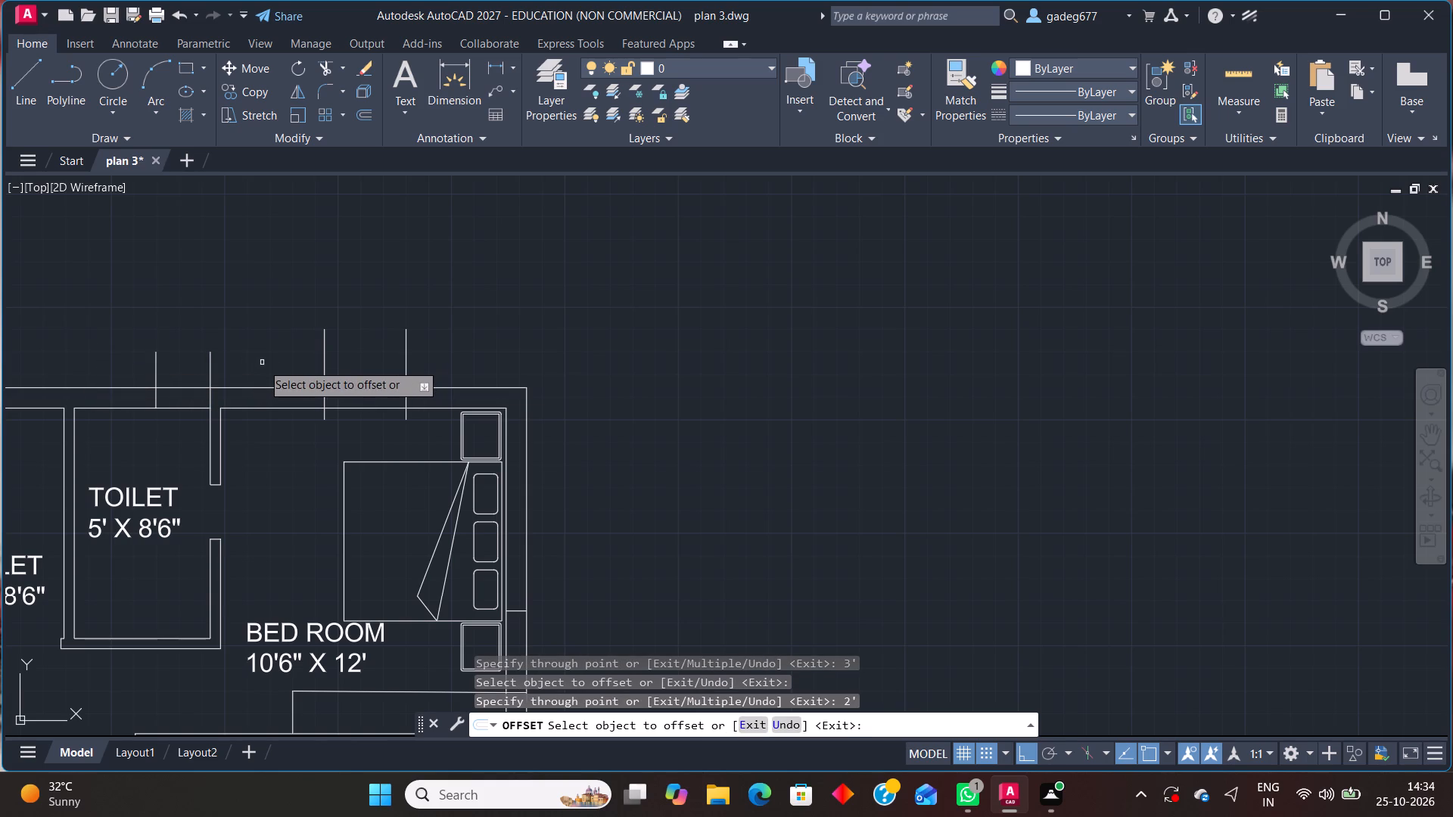
Offset the copied vertical line in the 10'6" X 12' BED ROOM by another 3' toward the TOILET.
{"action": "left_click", "coordinate": [325, 342]}
{"action": "type", "text": "3'"}
{"action": "key", "text": "Return"}
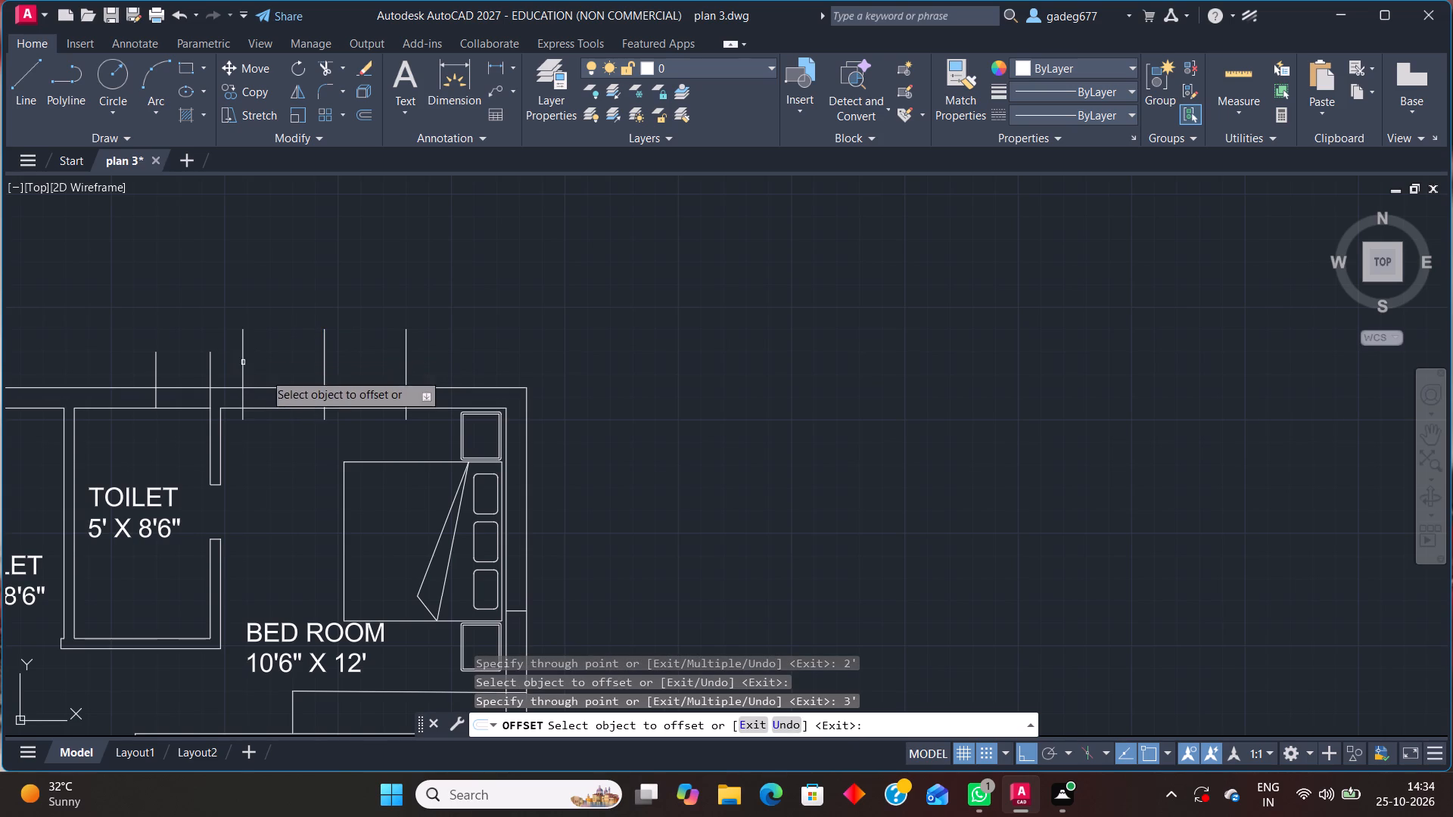
Offset the vertical line across the outer wall of the 10' X 12' BED ROOM by 3' toward the bed.
{"action": "scroll", "coordinate": [249, 455], "scroll_direction": "down", "scroll_amount": 1}
{"action": "middle_click_drag", "start_coordinate": [249, 455], "coordinate": [471, 390]}
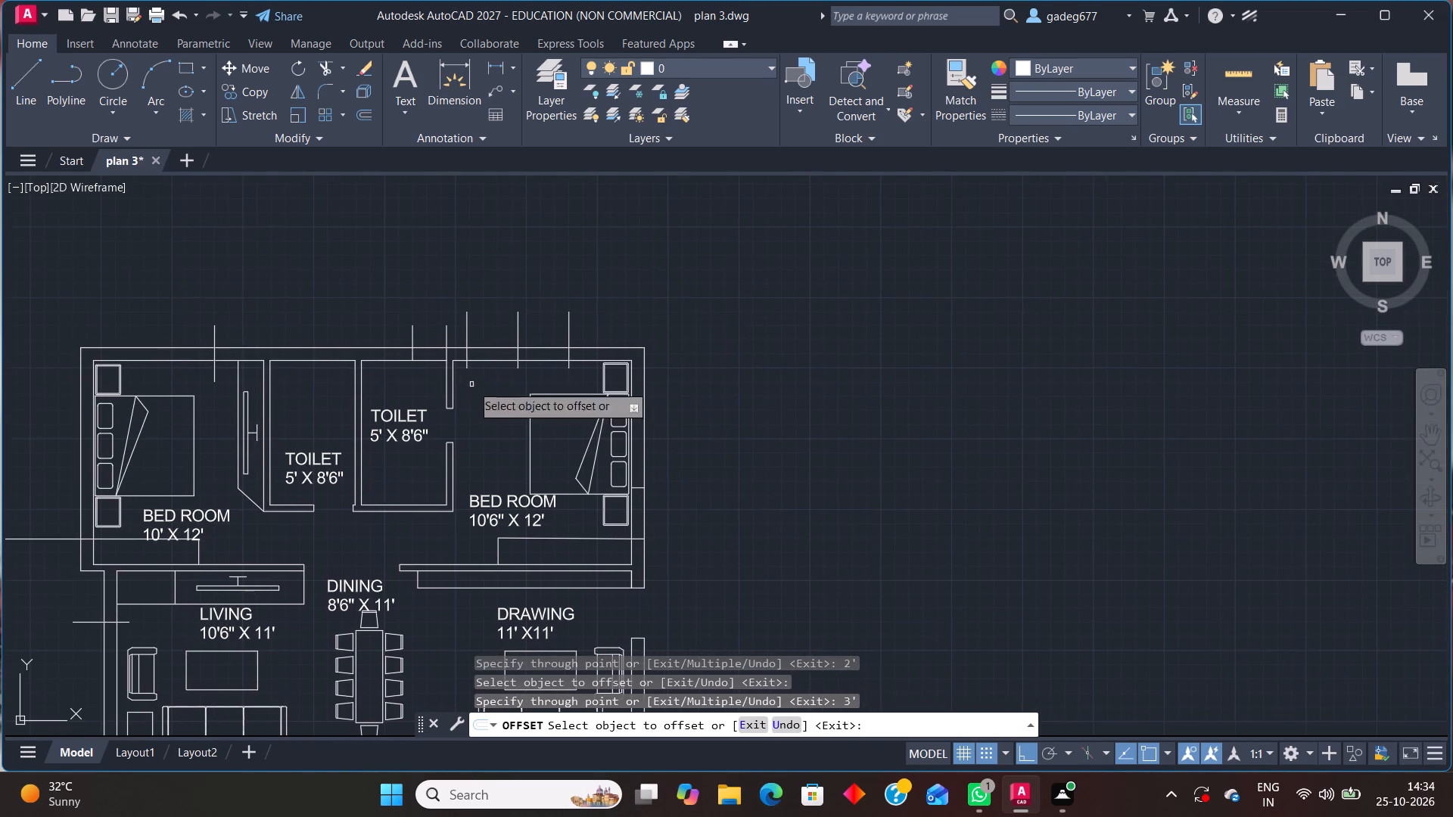
{"action": "left_click", "coordinate": [216, 333]}
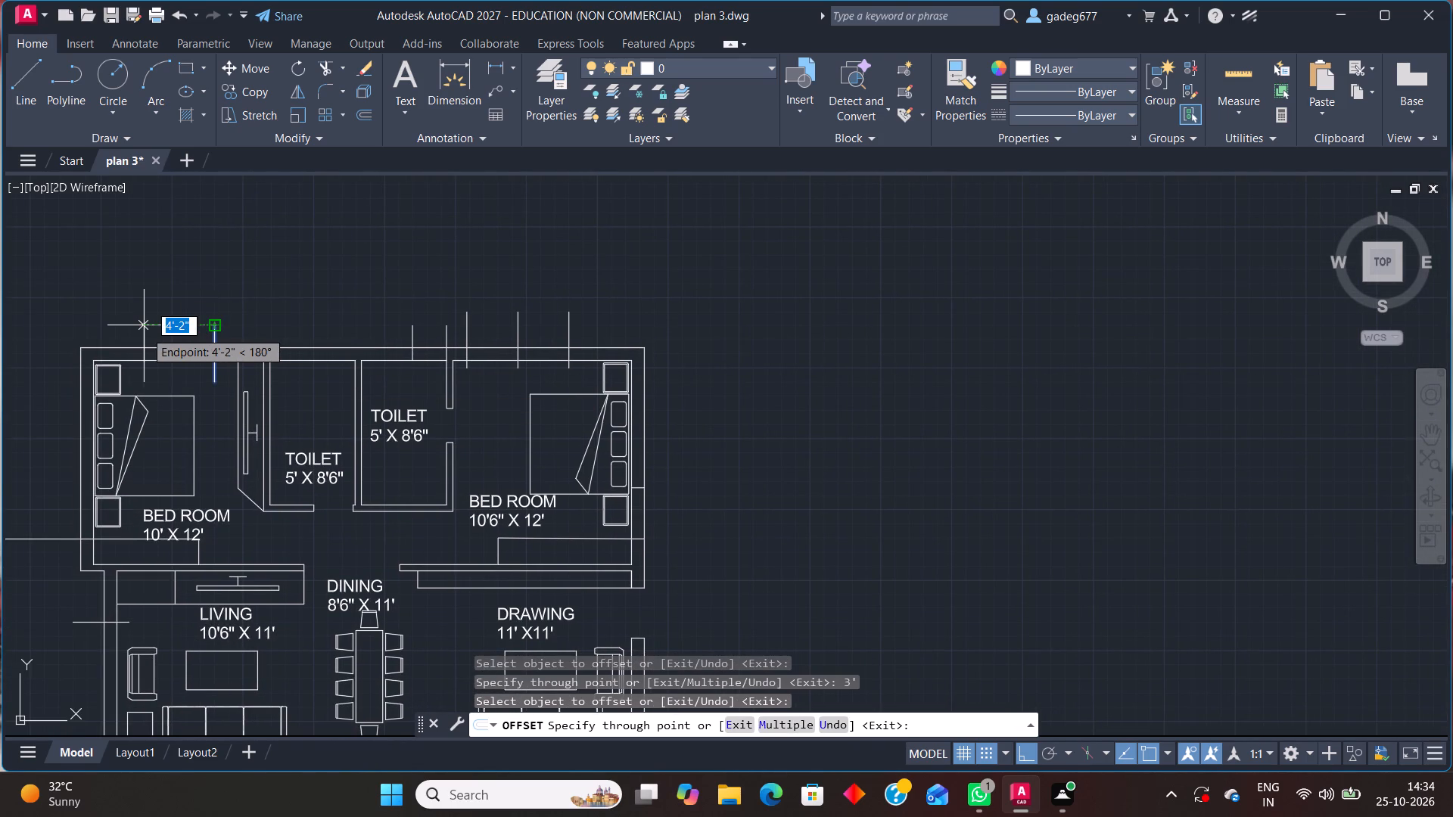
{"action": "type", "text": "3'"}
{"action": "key", "text": "Return"}
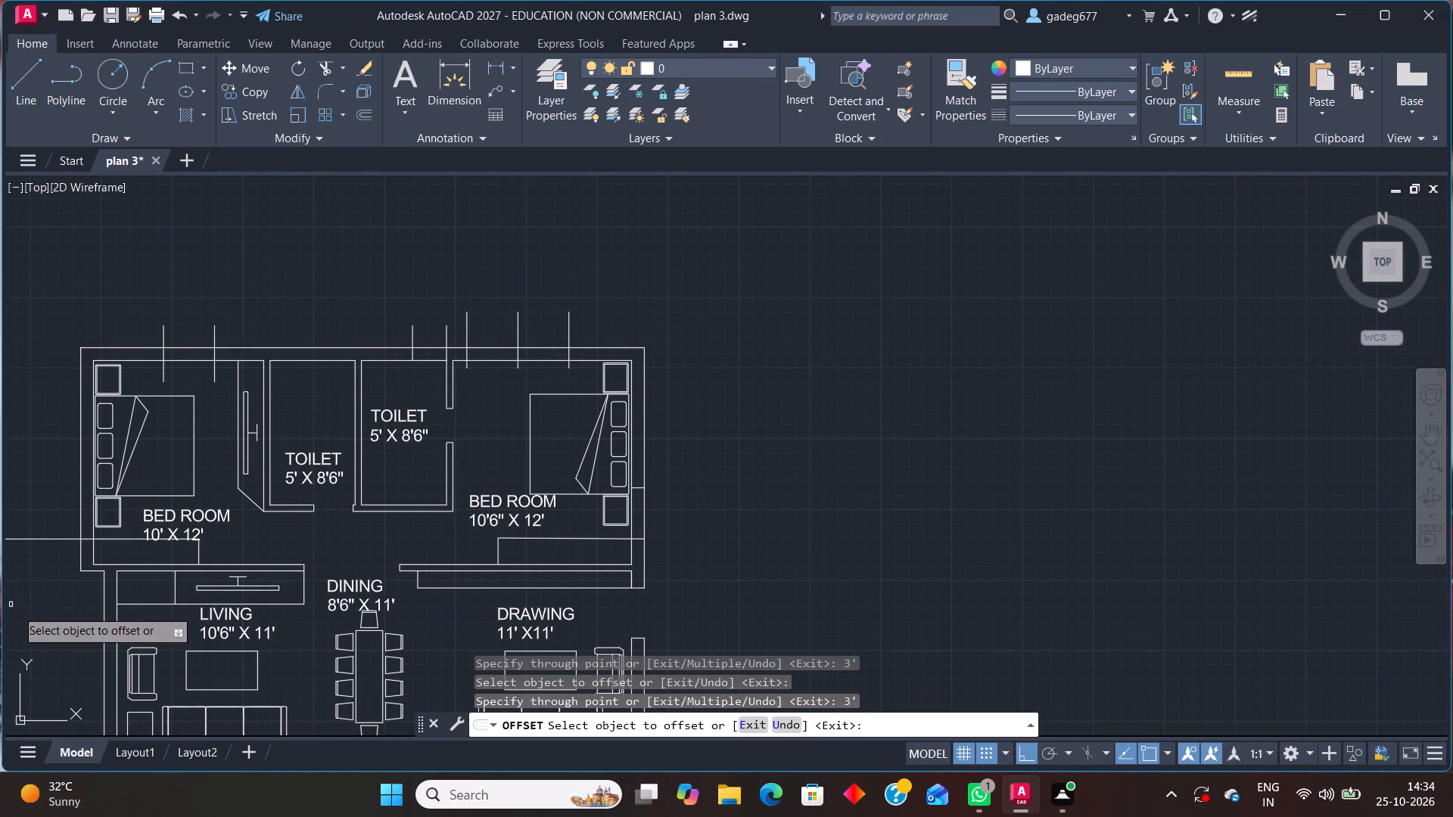
Offset the horizontal line at the wardrobe corner of the 10' X 12' BED ROOM by 3' toward the bed.
{"action": "left_click", "coordinate": [62, 541]}
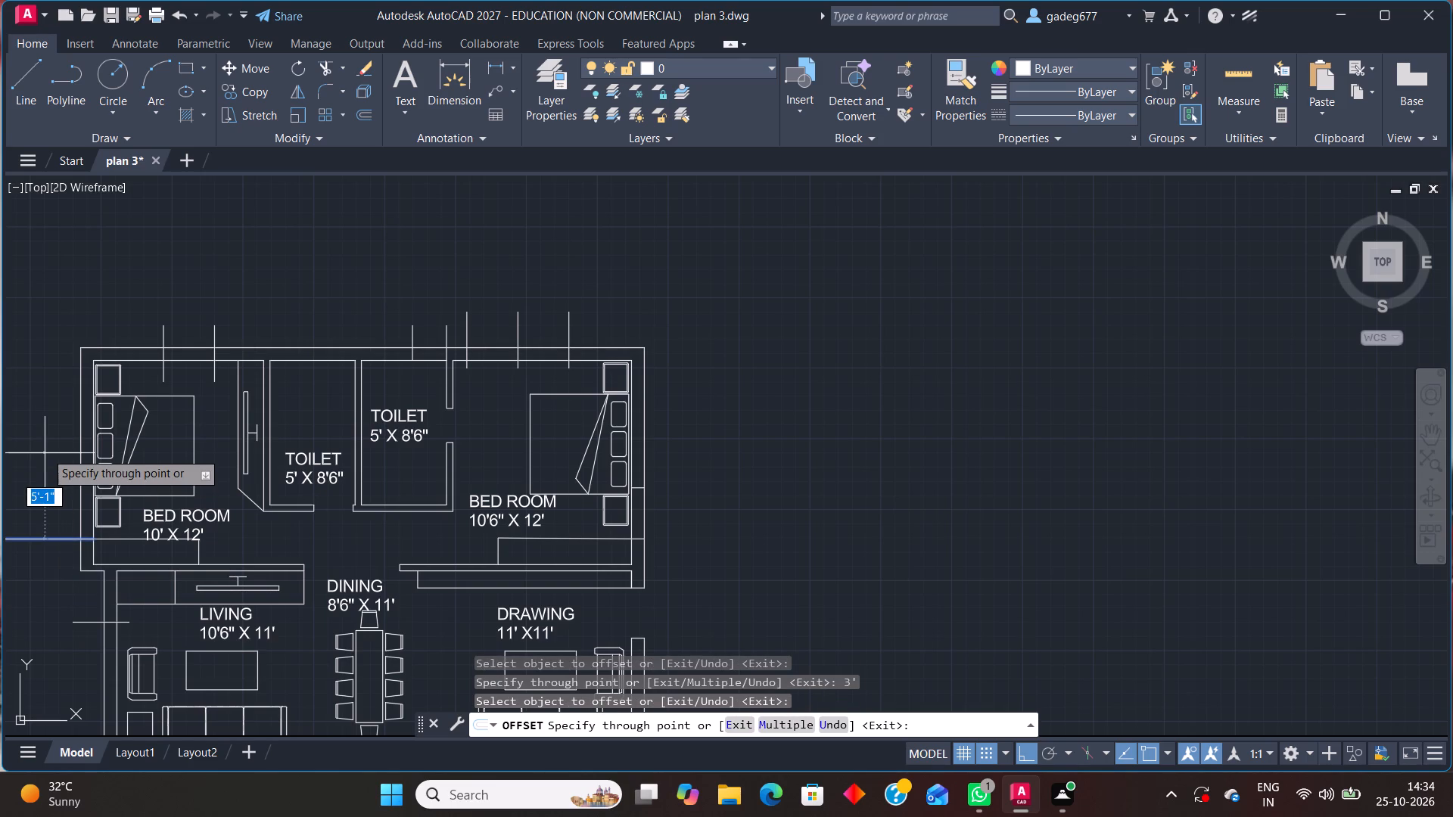
{"action": "key", "text": "3"}
{"action": "key", "text": "apostrophe"}
{"action": "key", "text": "Return"}
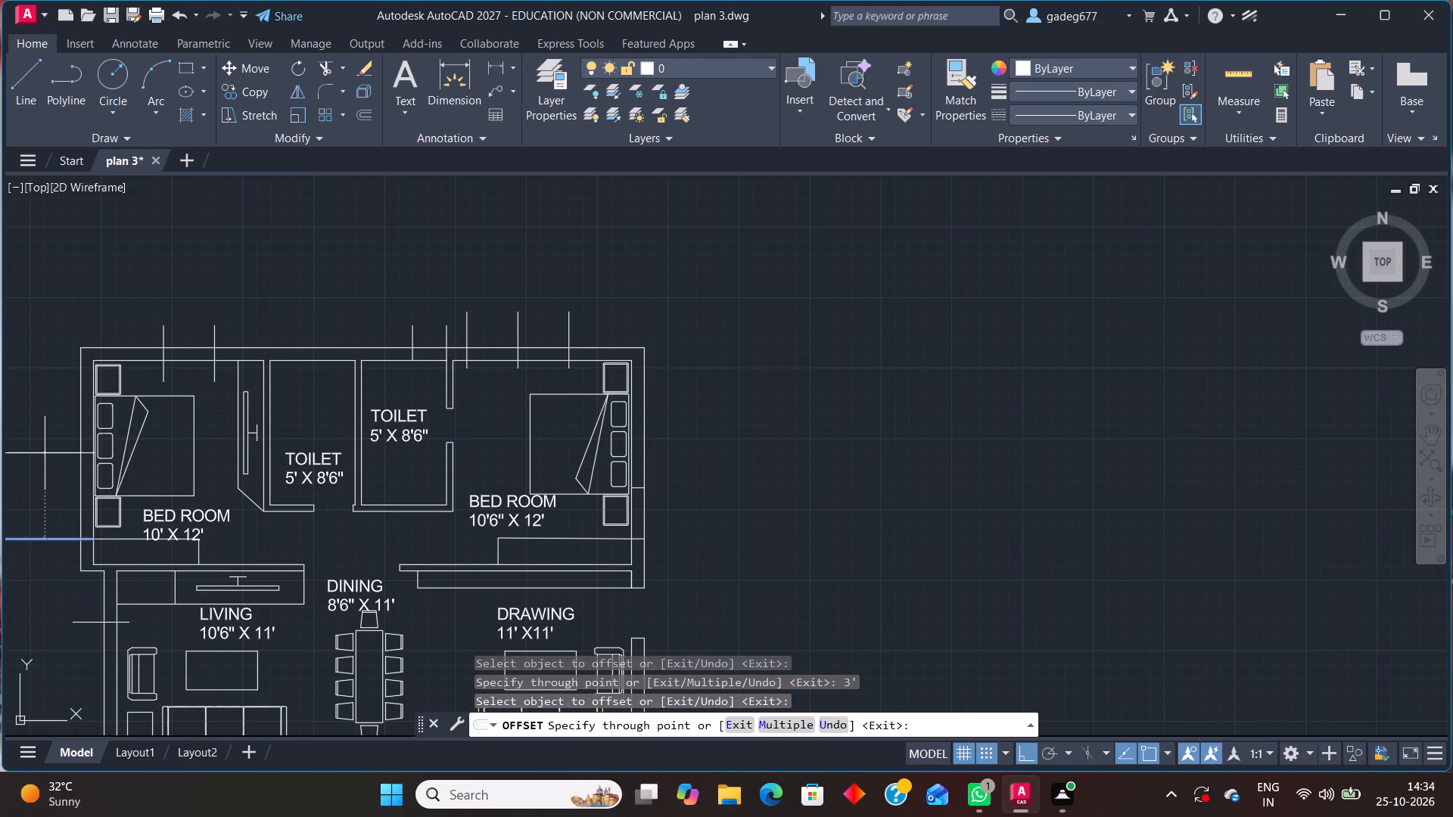
Offset the short vertical line on the KITCHEN and UTILITY wall by 3' along the sink counter.
{"action": "scroll", "coordinate": [45, 452], "scroll_direction": "down", "scroll_amount": 2}
{"action": "middle_click_drag", "start_coordinate": [135, 530], "coordinate": [179, 380]}
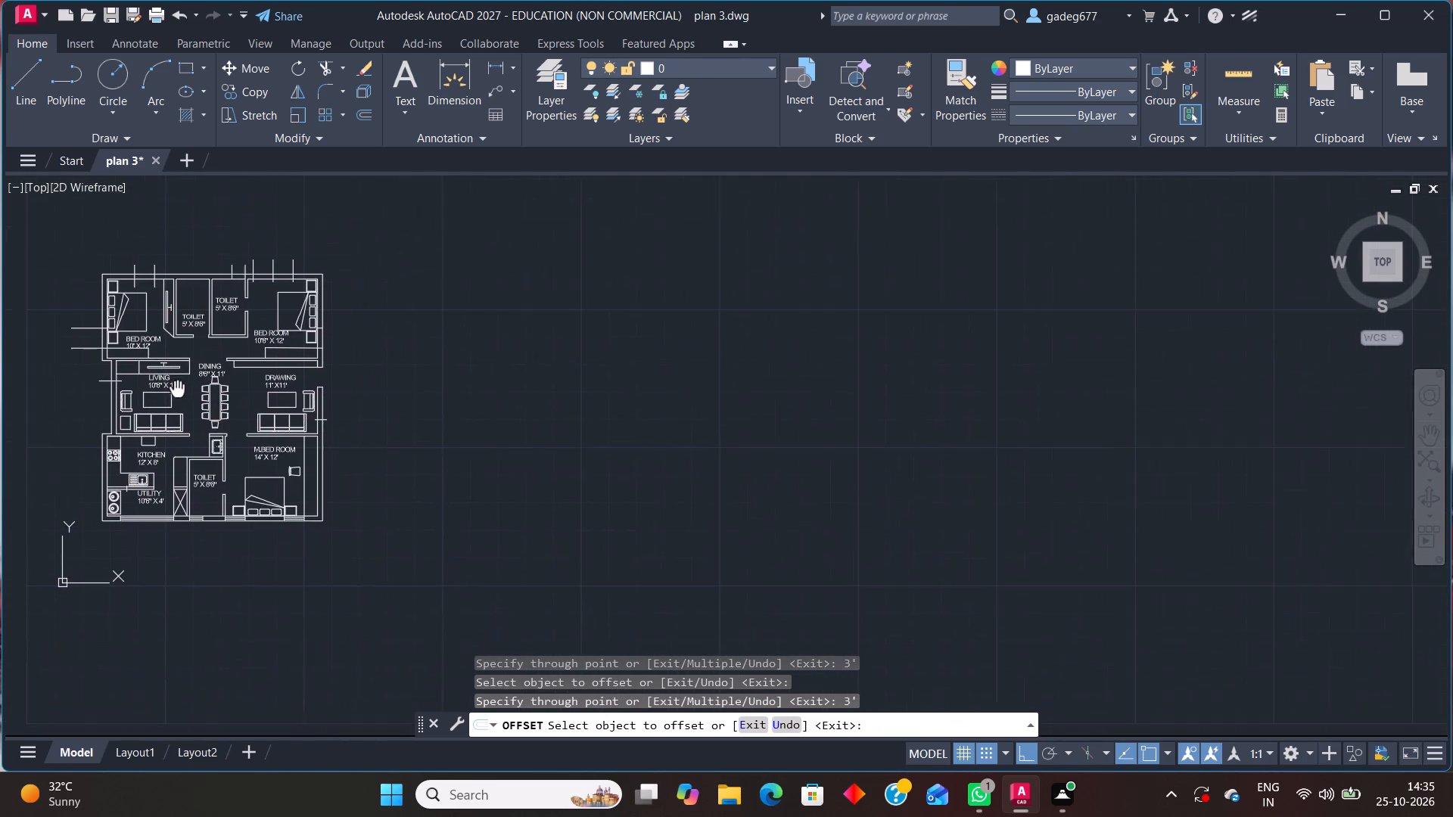
{"action": "middle_click_drag", "start_coordinate": [179, 380], "coordinate": [182, 372]}
{"action": "scroll", "coordinate": [127, 454], "scroll_direction": "up", "scroll_amount": 3}
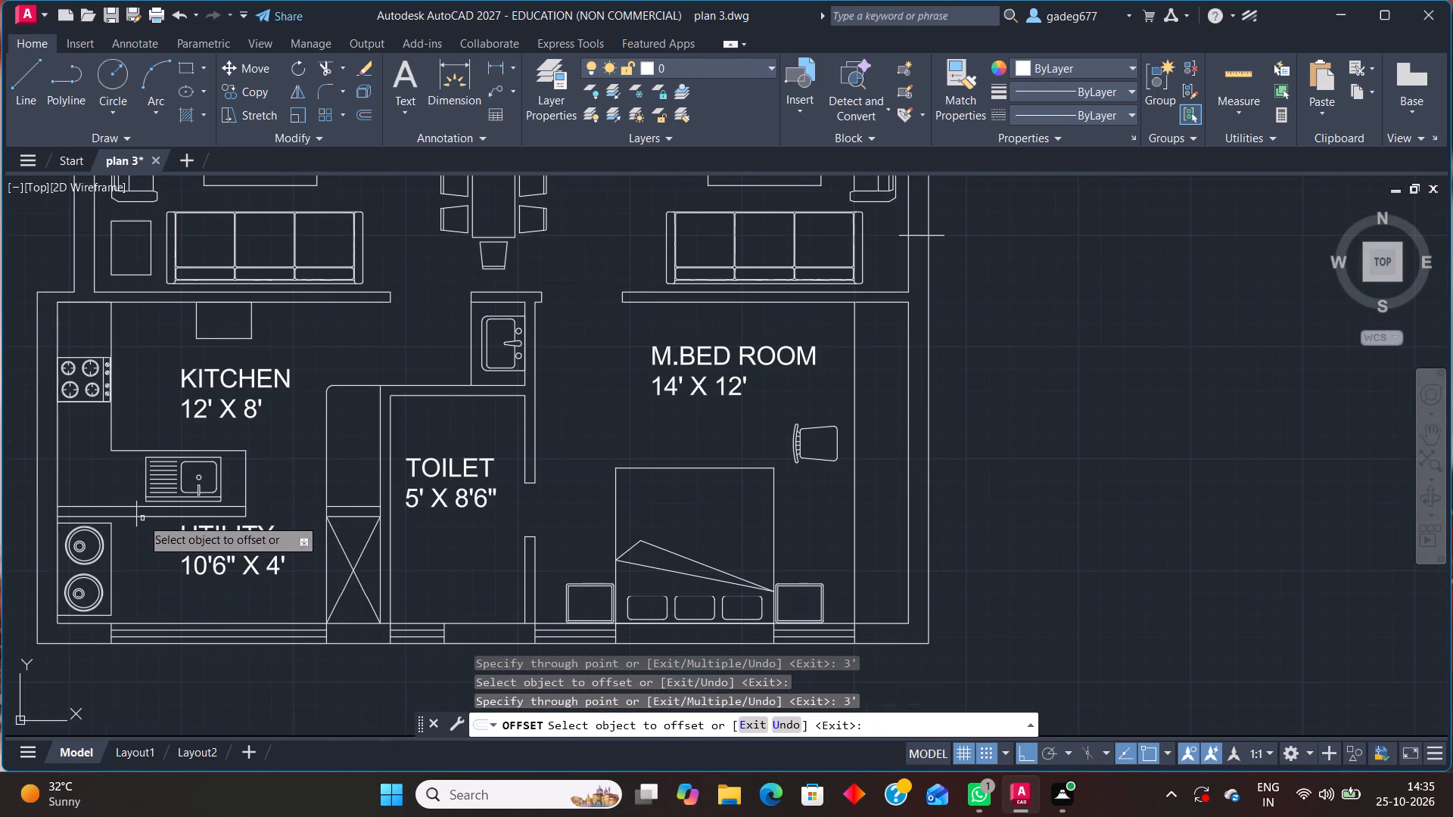
{"action": "scroll", "coordinate": [140, 514], "scroll_direction": "up", "scroll_amount": 3}
{"action": "left_click", "coordinate": [120, 504]}
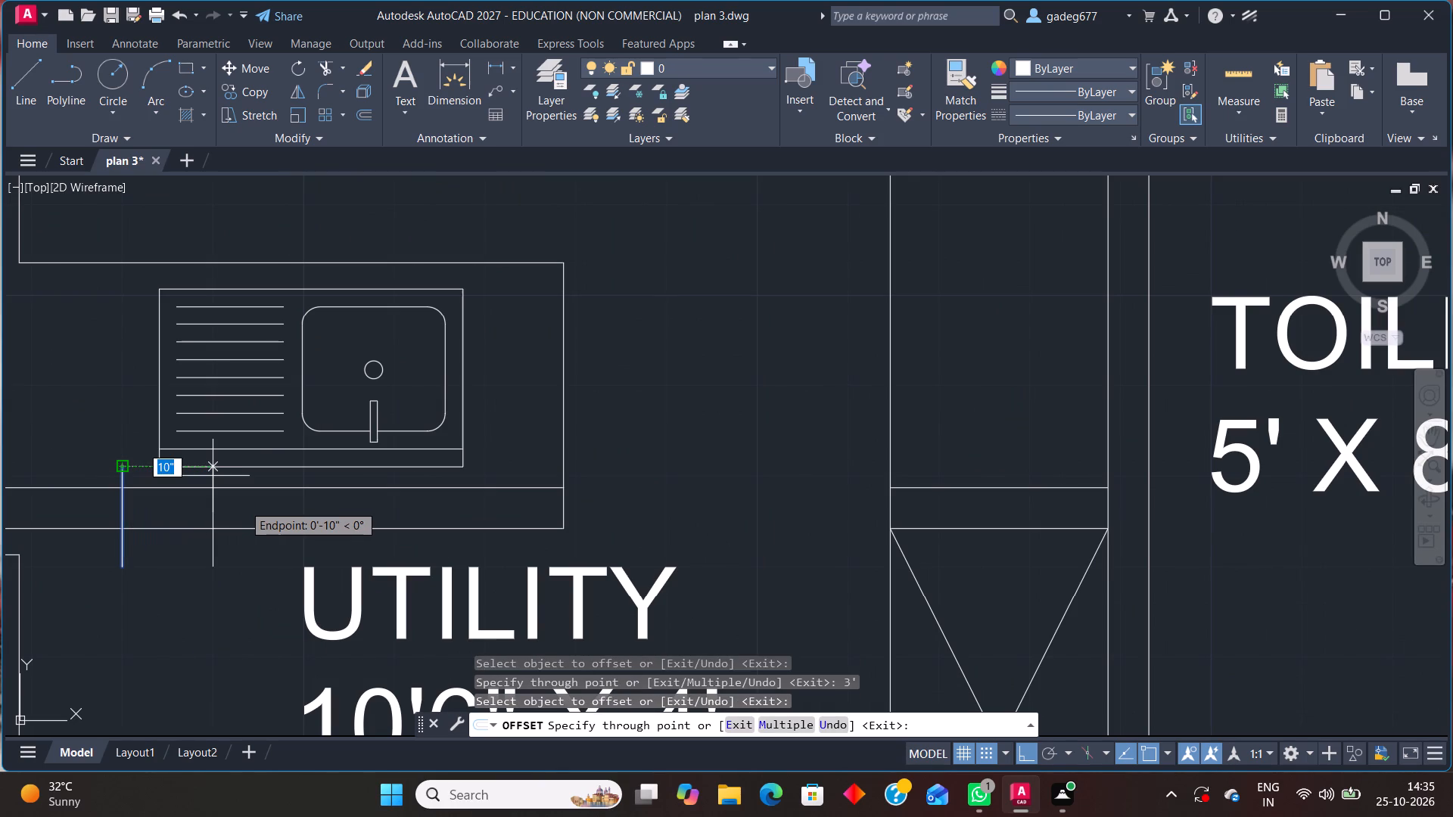
{"action": "key", "text": "3"}
{"action": "key", "text": "apostrophe"}
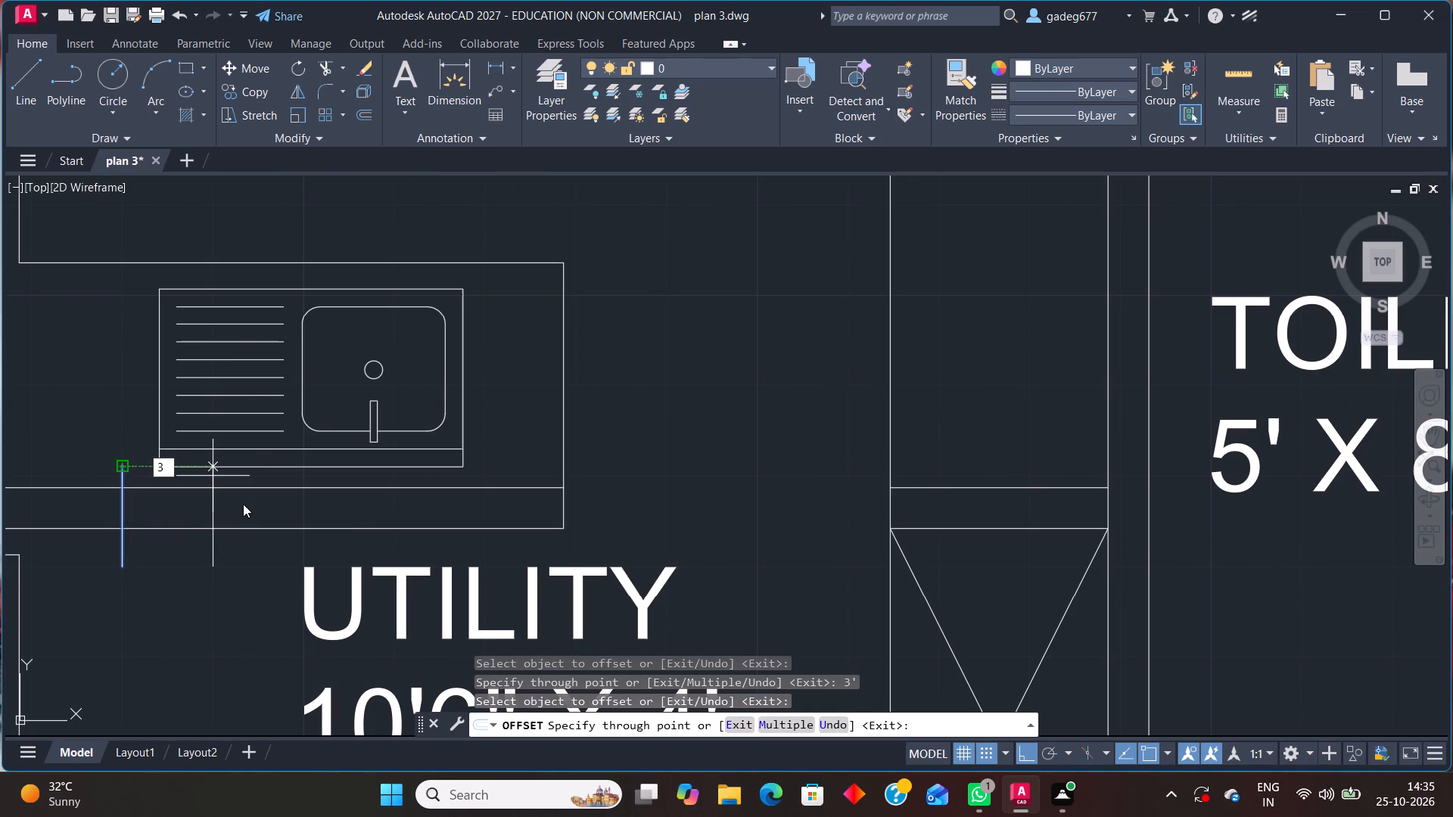
{"action": "key", "text": "Return"}
Offset the short horizontal line across the DRAWING room's outer wall by 3' toward the armchair, and end the Offset command.
{"action": "scroll", "coordinate": [274, 525], "scroll_direction": "down", "scroll_amount": 5}
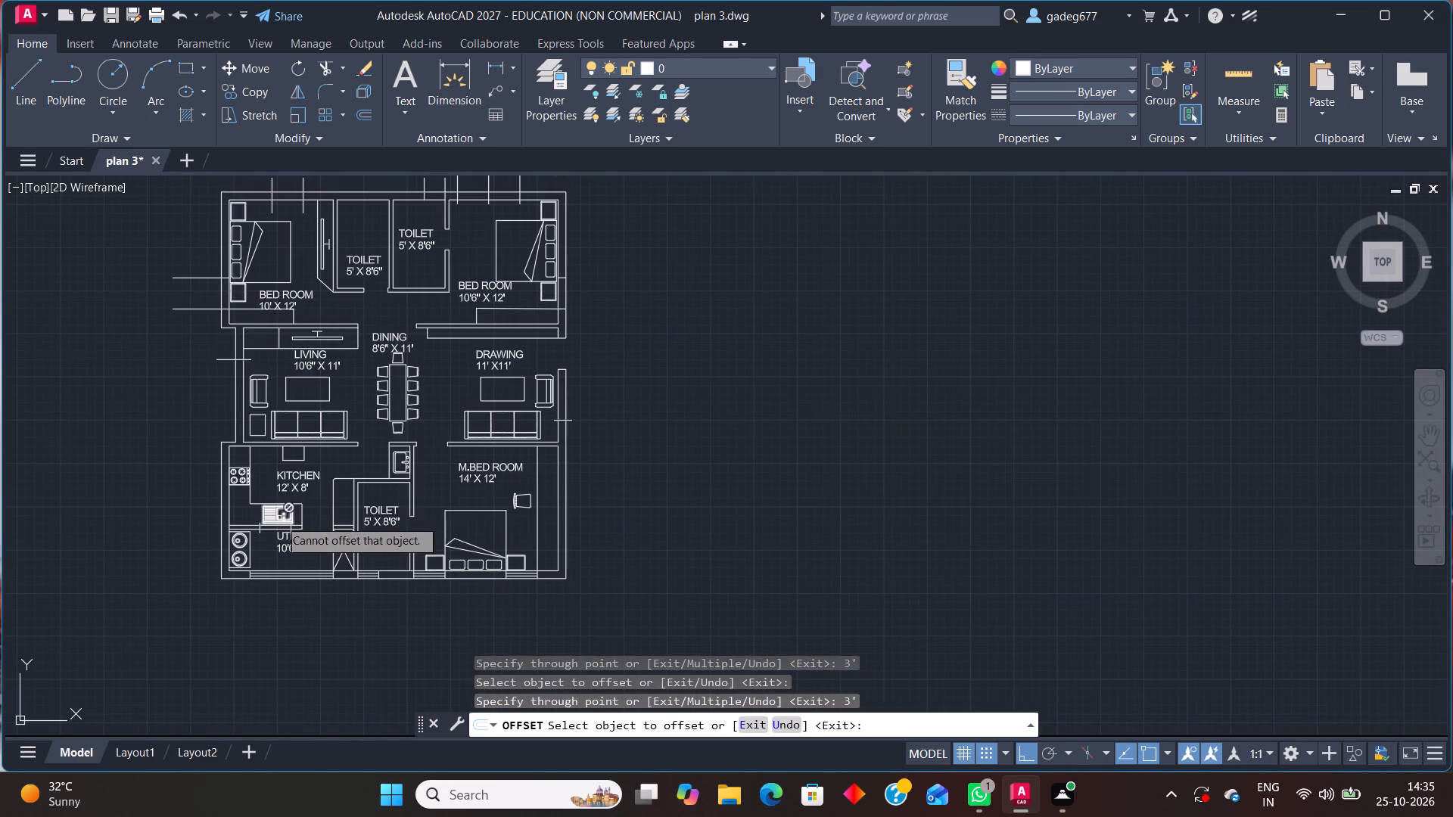
{"action": "scroll", "coordinate": [532, 422], "scroll_direction": "up", "scroll_amount": 2}
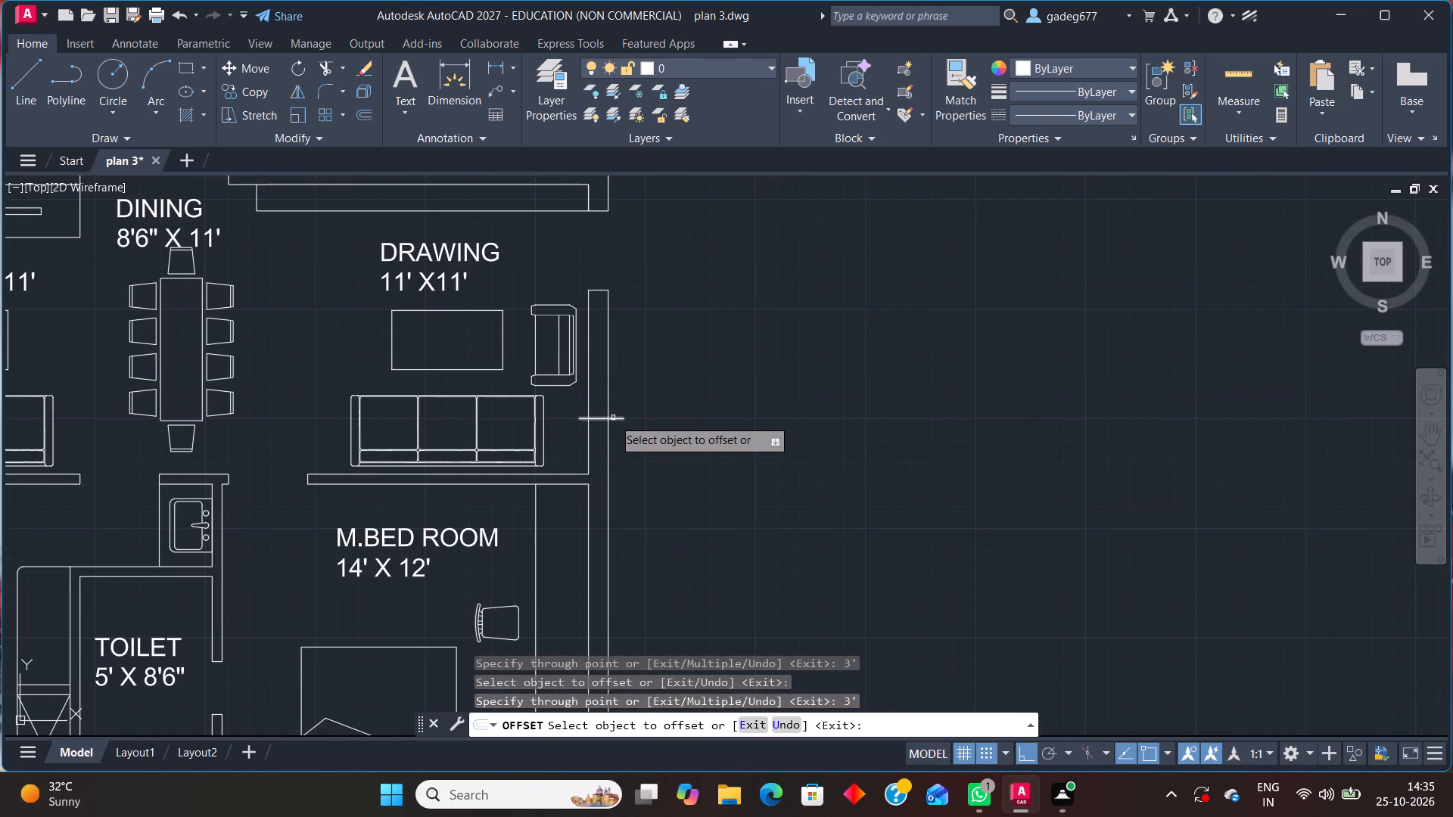
{"action": "left_click", "coordinate": [613, 418]}
{"action": "type", "text": "3'"}
{"action": "key", "text": "Return"}
{"action": "scroll", "coordinate": [603, 335], "scroll_direction": "down", "scroll_amount": 3}
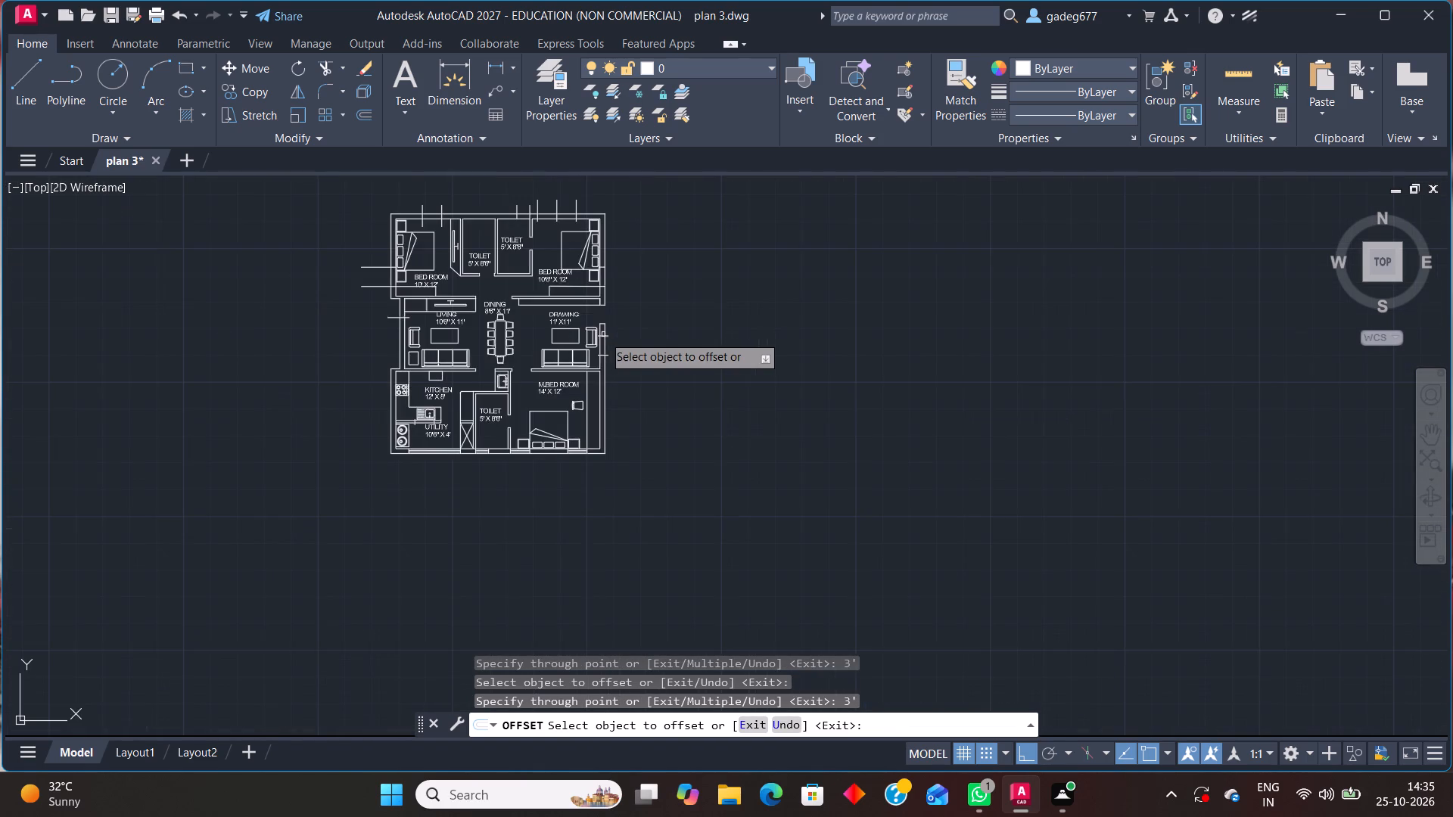
{"action": "scroll", "coordinate": [618, 270], "scroll_direction": "up", "scroll_amount": 2}
{"action": "middle_click_drag", "start_coordinate": [599, 337], "coordinate": [562, 487]}
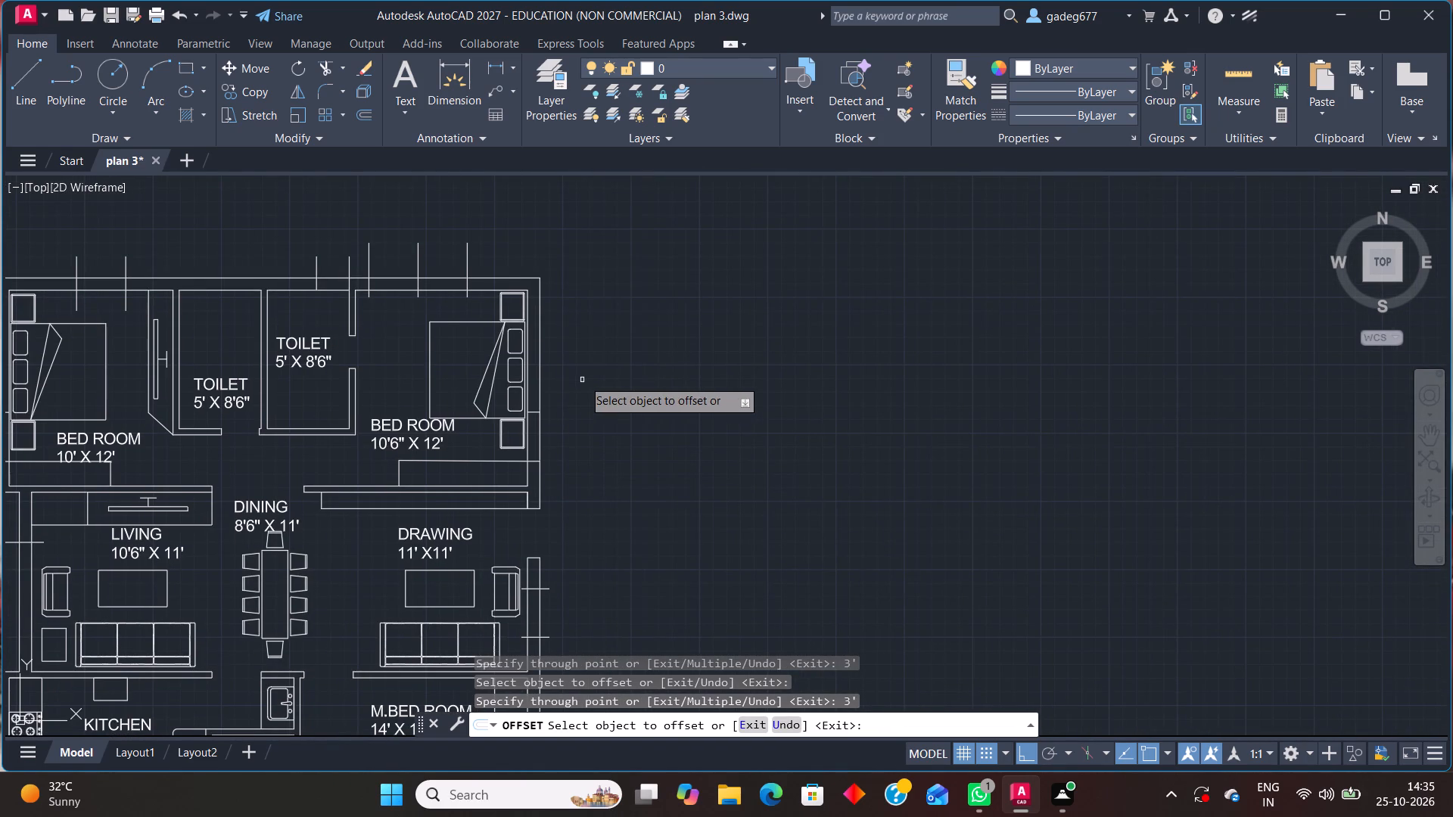
{"action": "key", "text": "Escape"}
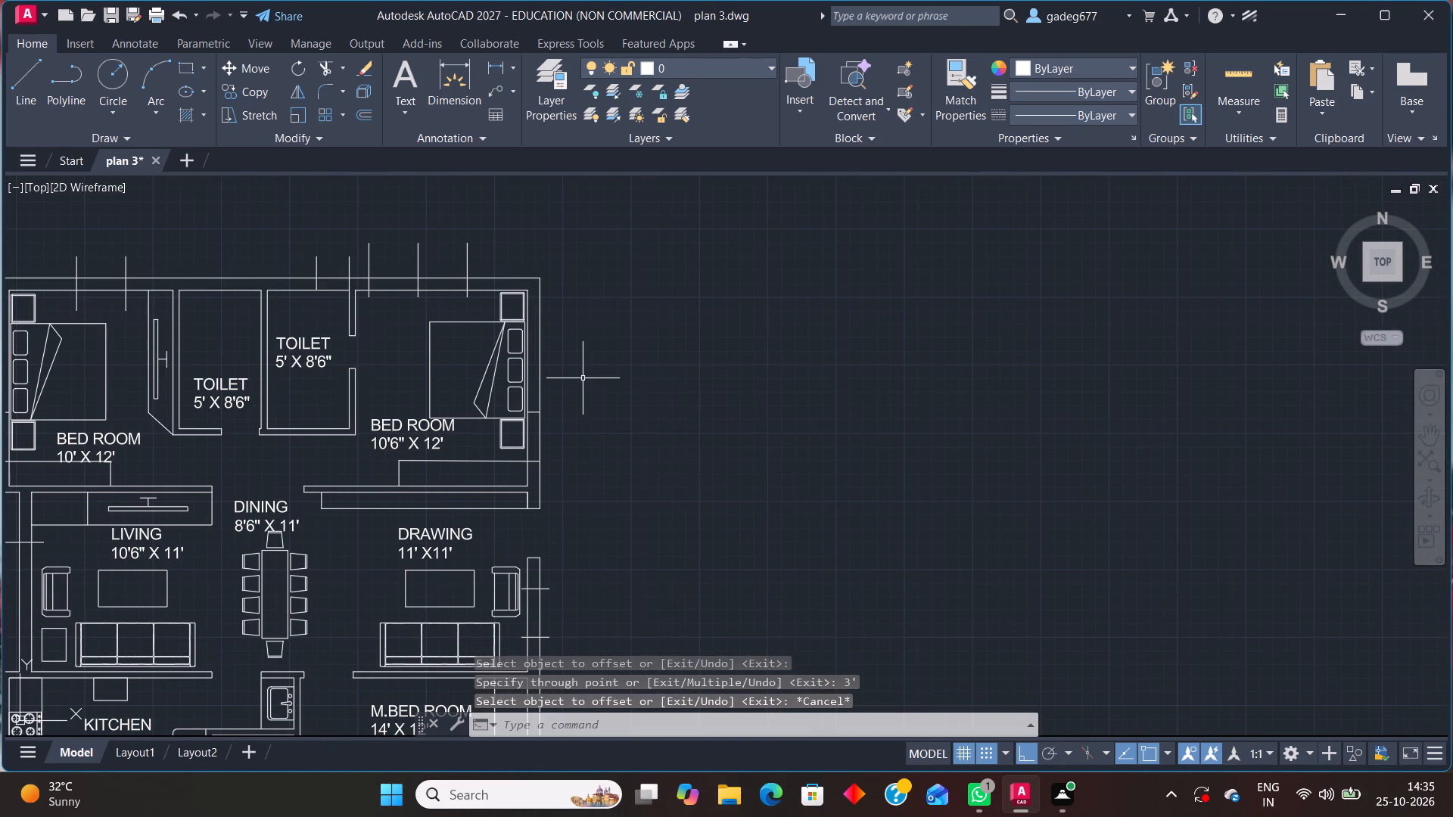
Trim the vertical line ends projecting outside the outer wall along both bedrooms and the TOILET, using a fence.
{"action": "type", "text": "TR"}
{"action": "key", "text": "Return"}
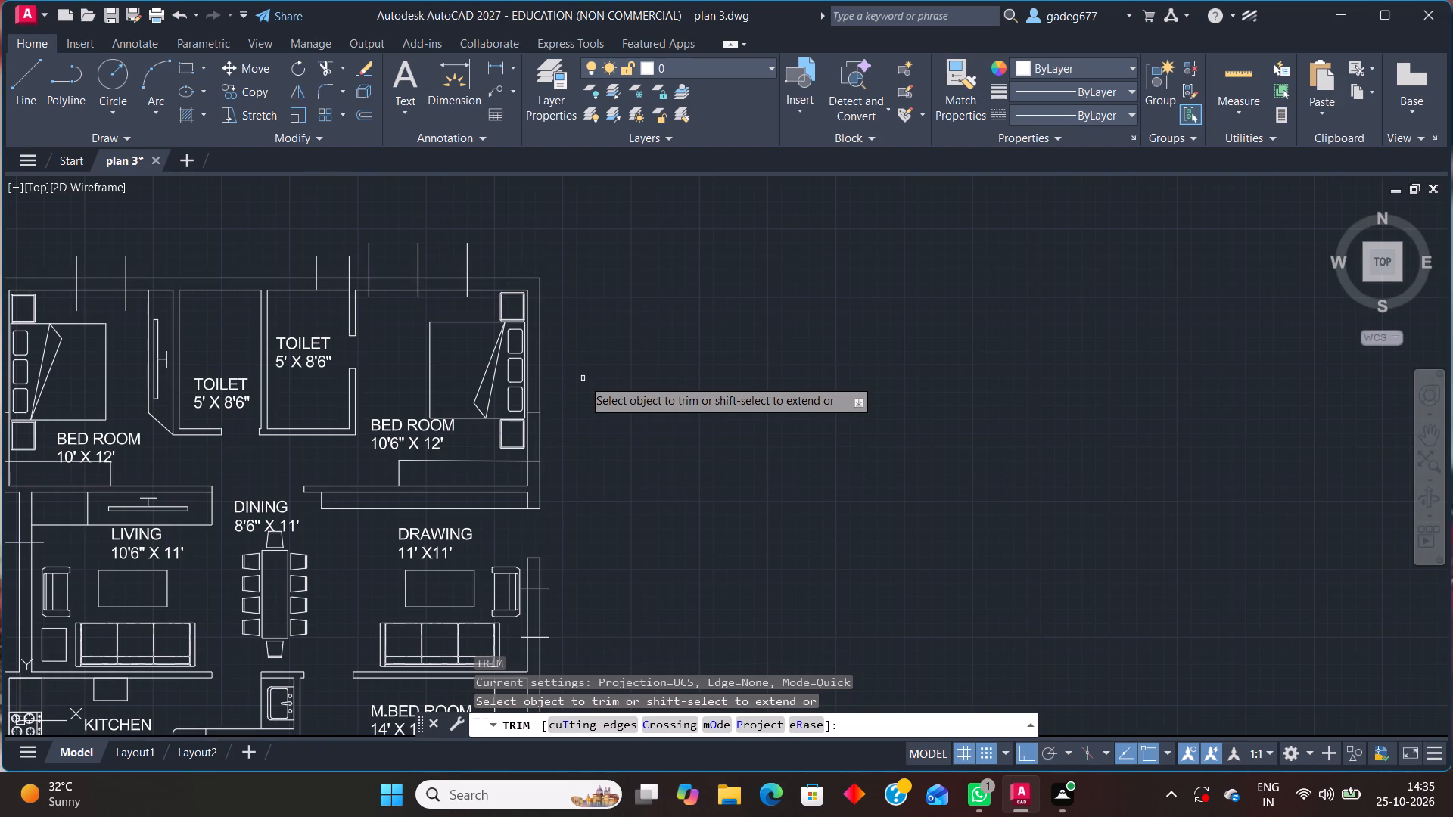
{"action": "scroll", "coordinate": [174, 293], "scroll_direction": "down", "scroll_amount": 1}
{"action": "left_click", "coordinate": [105, 277]}
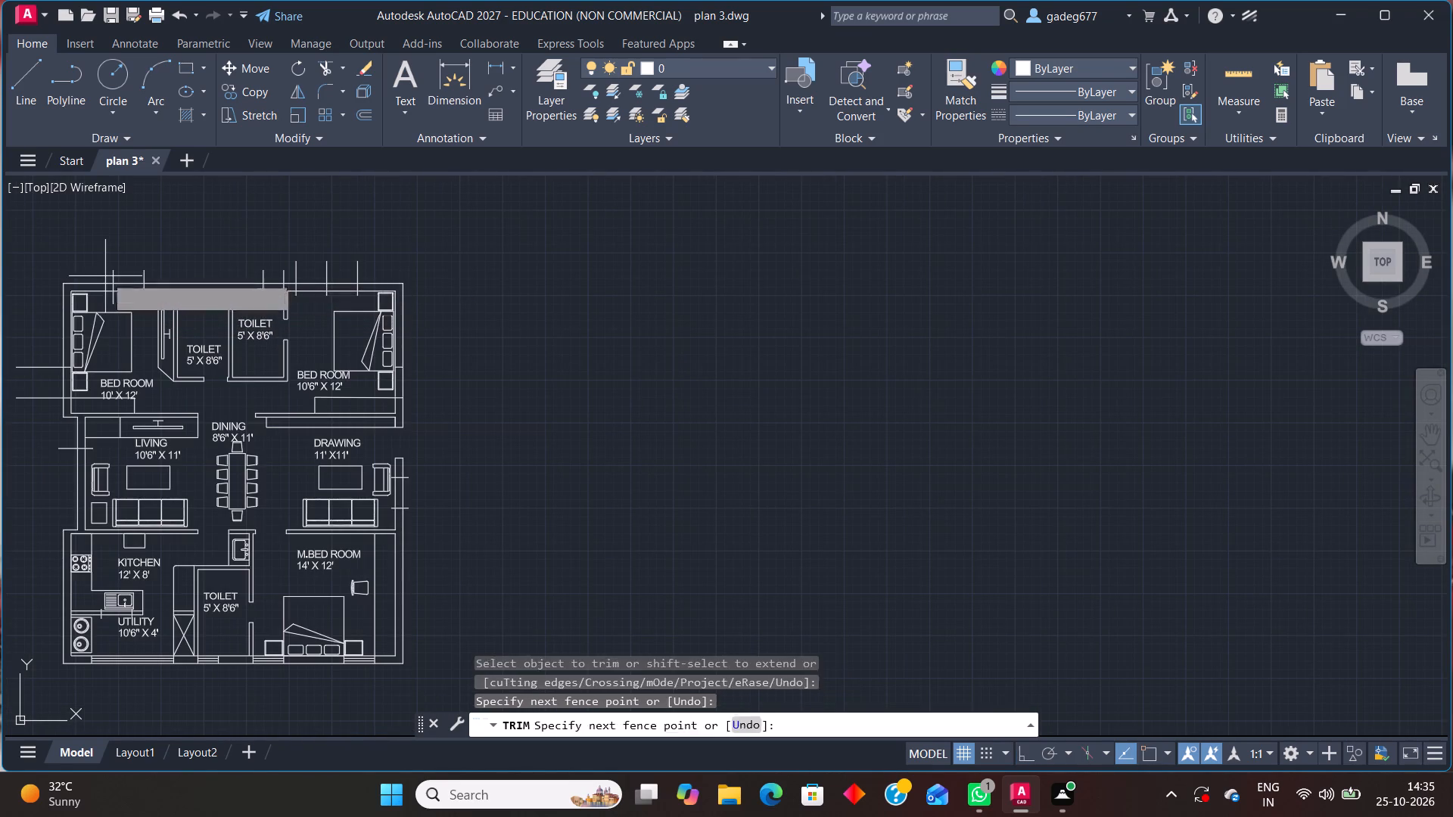
{"action": "left_click", "coordinate": [376, 271]}
Trim the vertical opening line ends projecting inside the 10'6" X 12' and 10' X 12' BED ROOMs, using a fence in each.
{"action": "scroll", "coordinate": [332, 303], "scroll_direction": "up", "scroll_amount": 2}
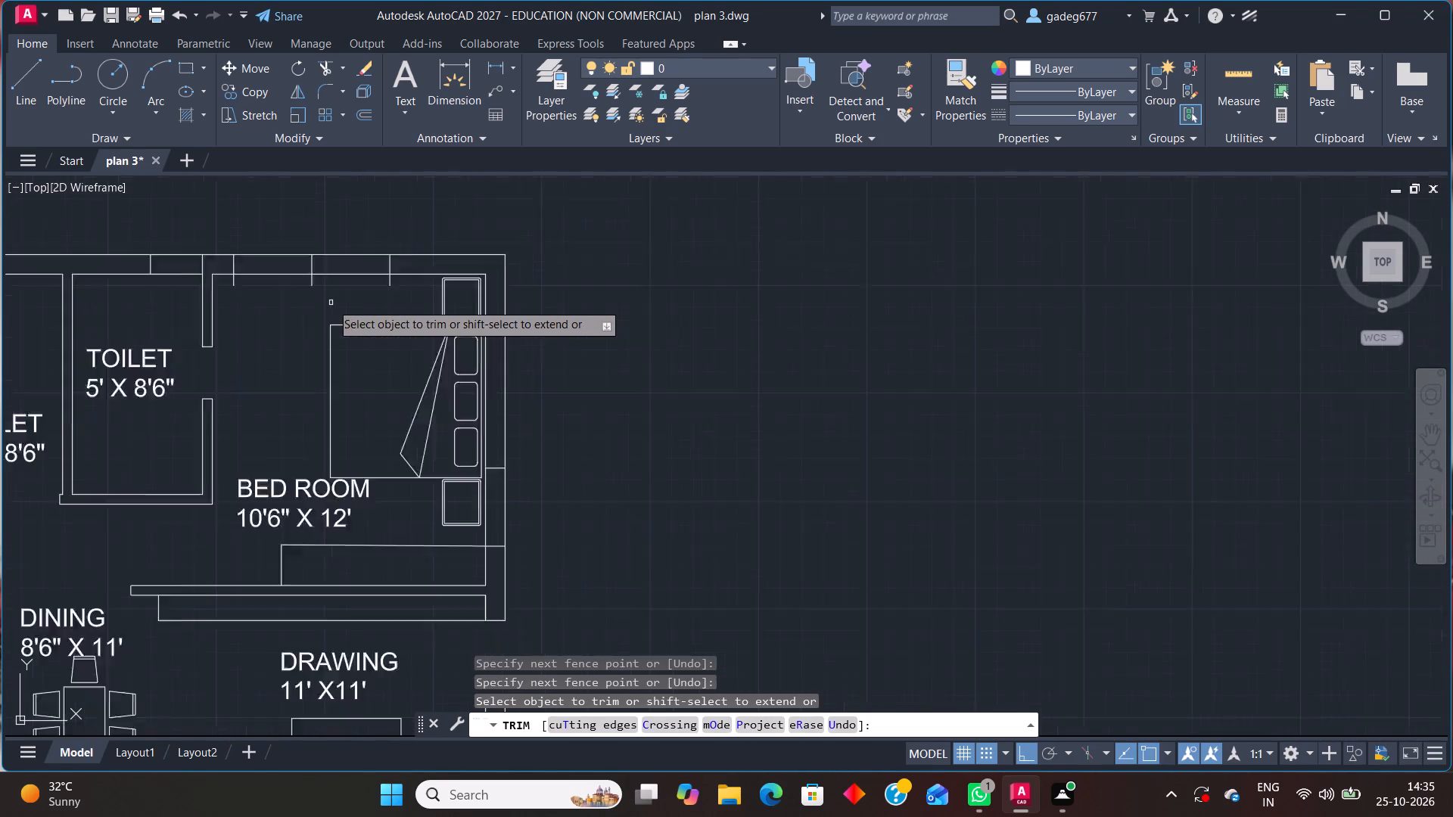
{"action": "scroll", "coordinate": [331, 303], "scroll_direction": "up", "scroll_amount": 1}
{"action": "left_click", "coordinate": [160, 273]}
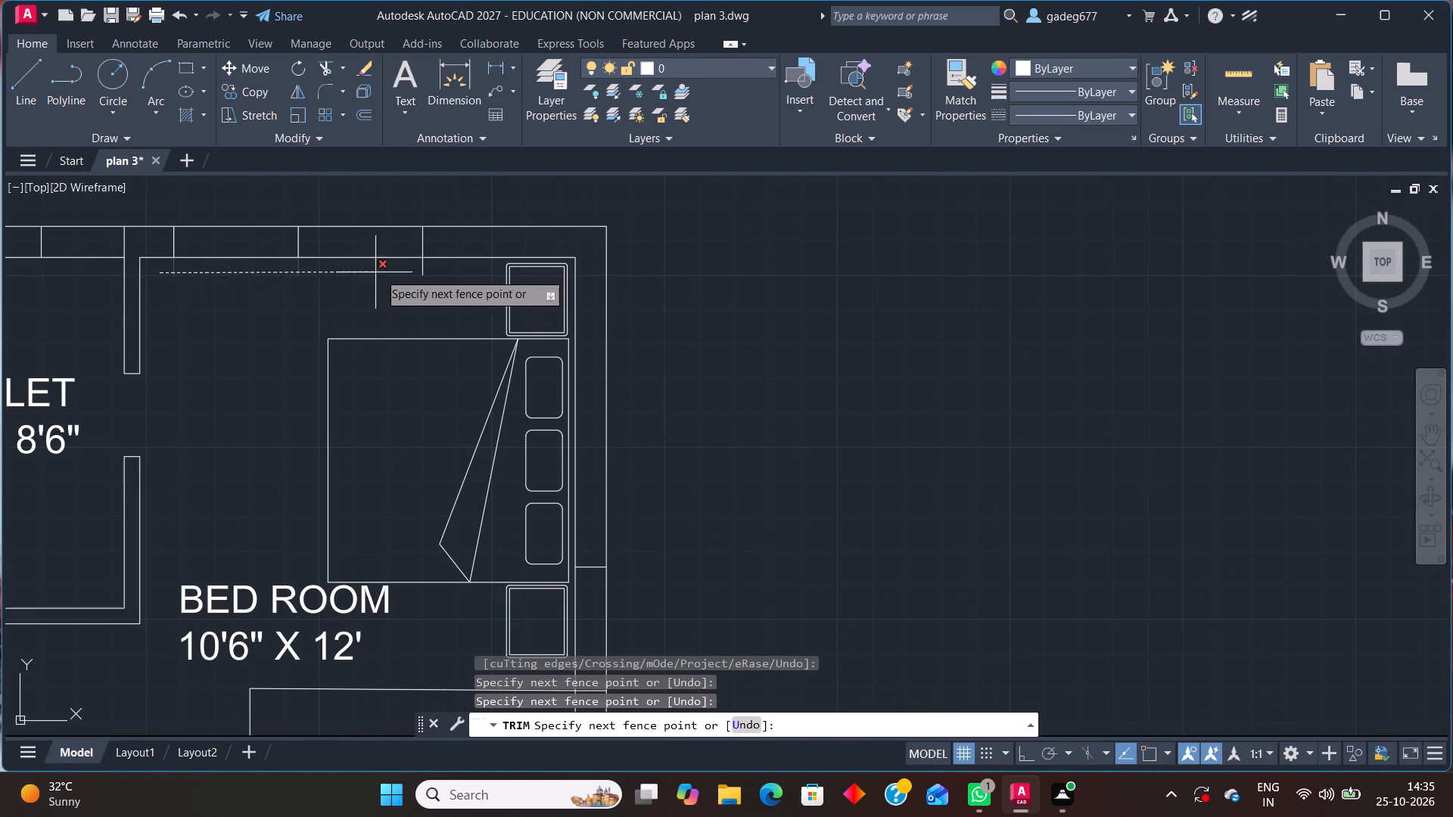
{"action": "left_click", "coordinate": [441, 269]}
{"action": "scroll", "coordinate": [319, 301], "scroll_direction": "down", "scroll_amount": 2}
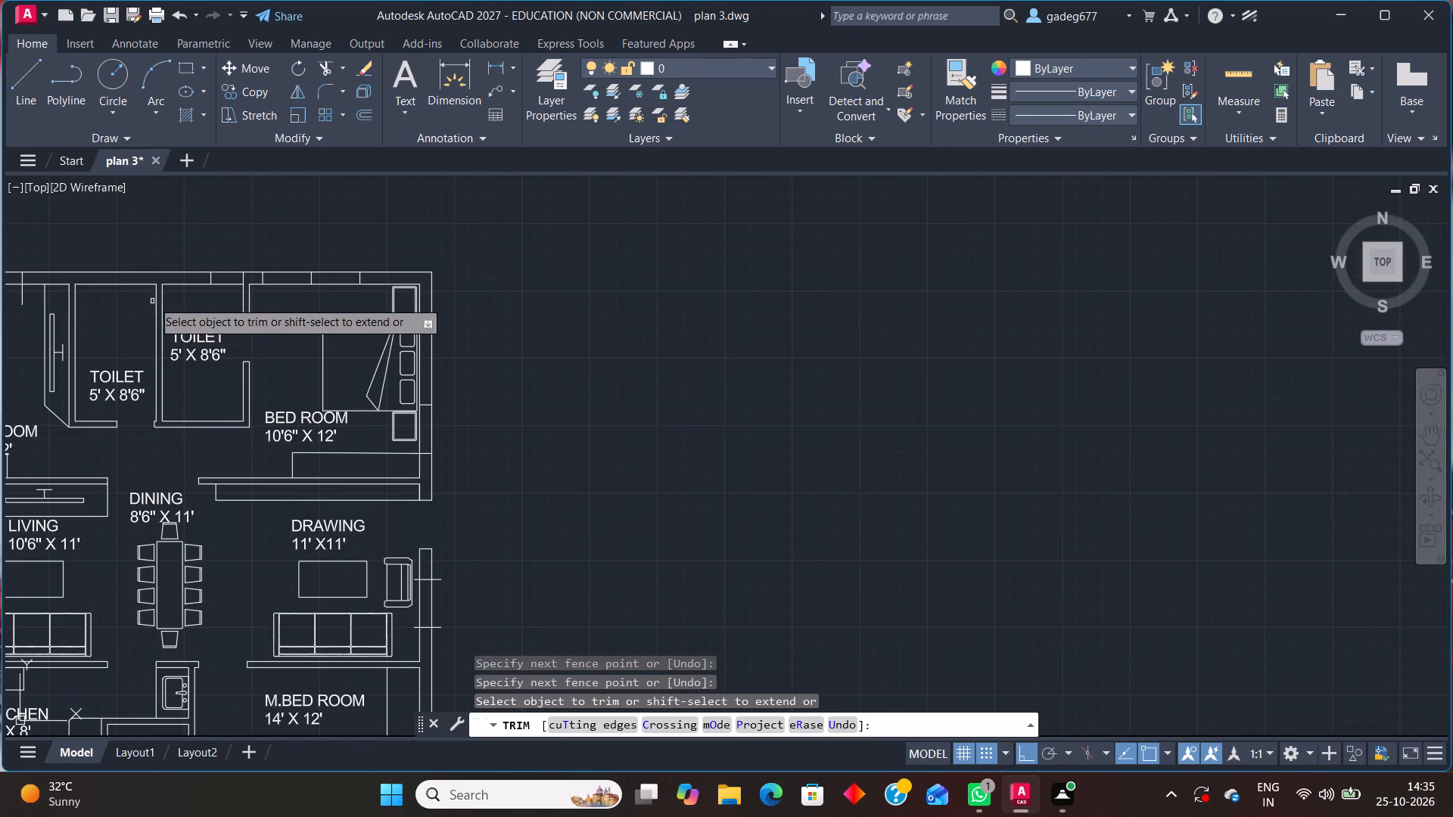
{"action": "middle_click_drag", "start_coordinate": [34, 301], "coordinate": [293, 276]}
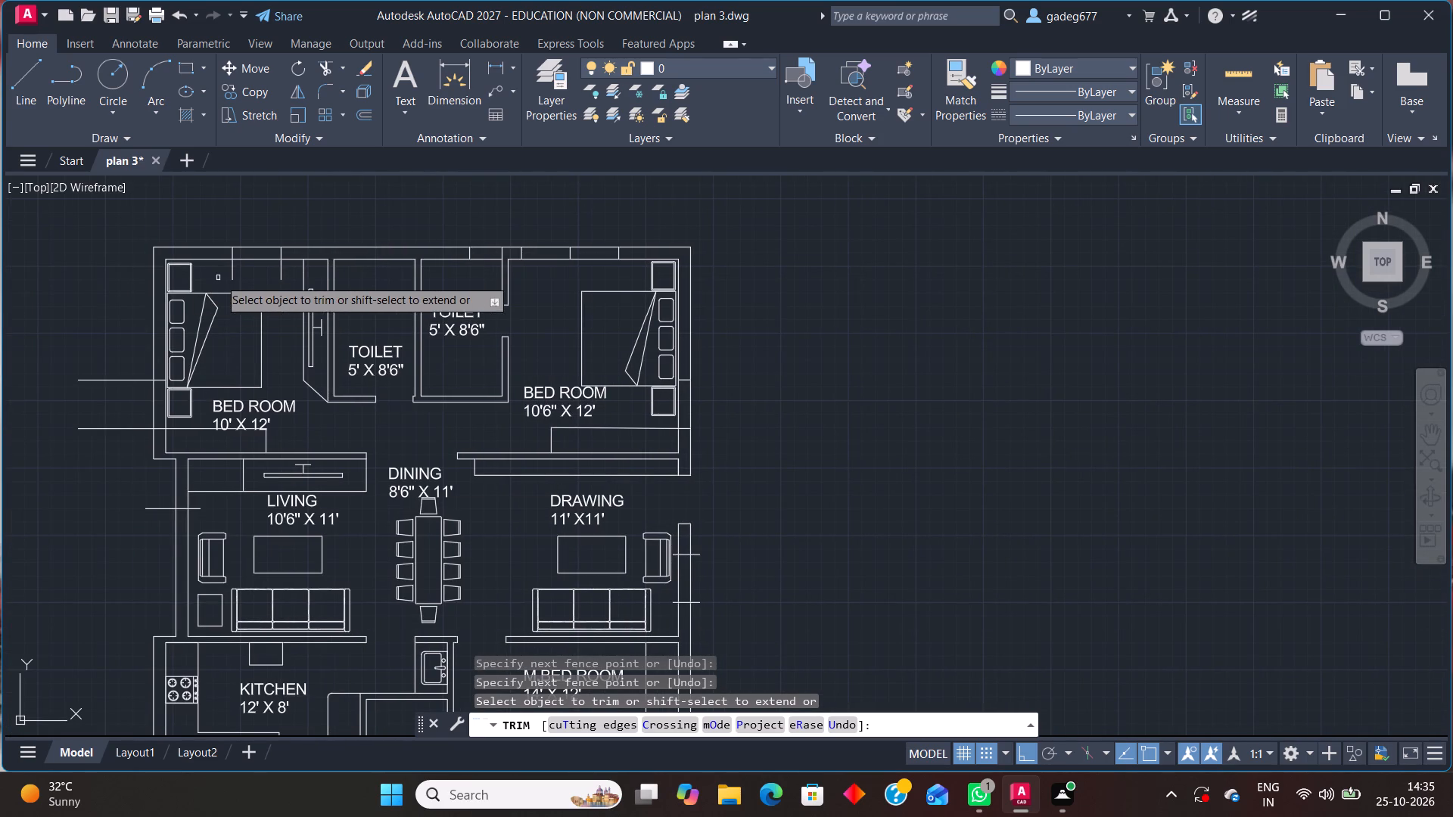
{"action": "left_click", "coordinate": [224, 278]}
{"action": "left_click", "coordinate": [291, 273]}
Trim the two horizontal line ends projecting outside the 10' X 12' BED ROOM's outer side wall with a fence, and end Trim.
{"action": "left_click", "coordinate": [98, 334]}
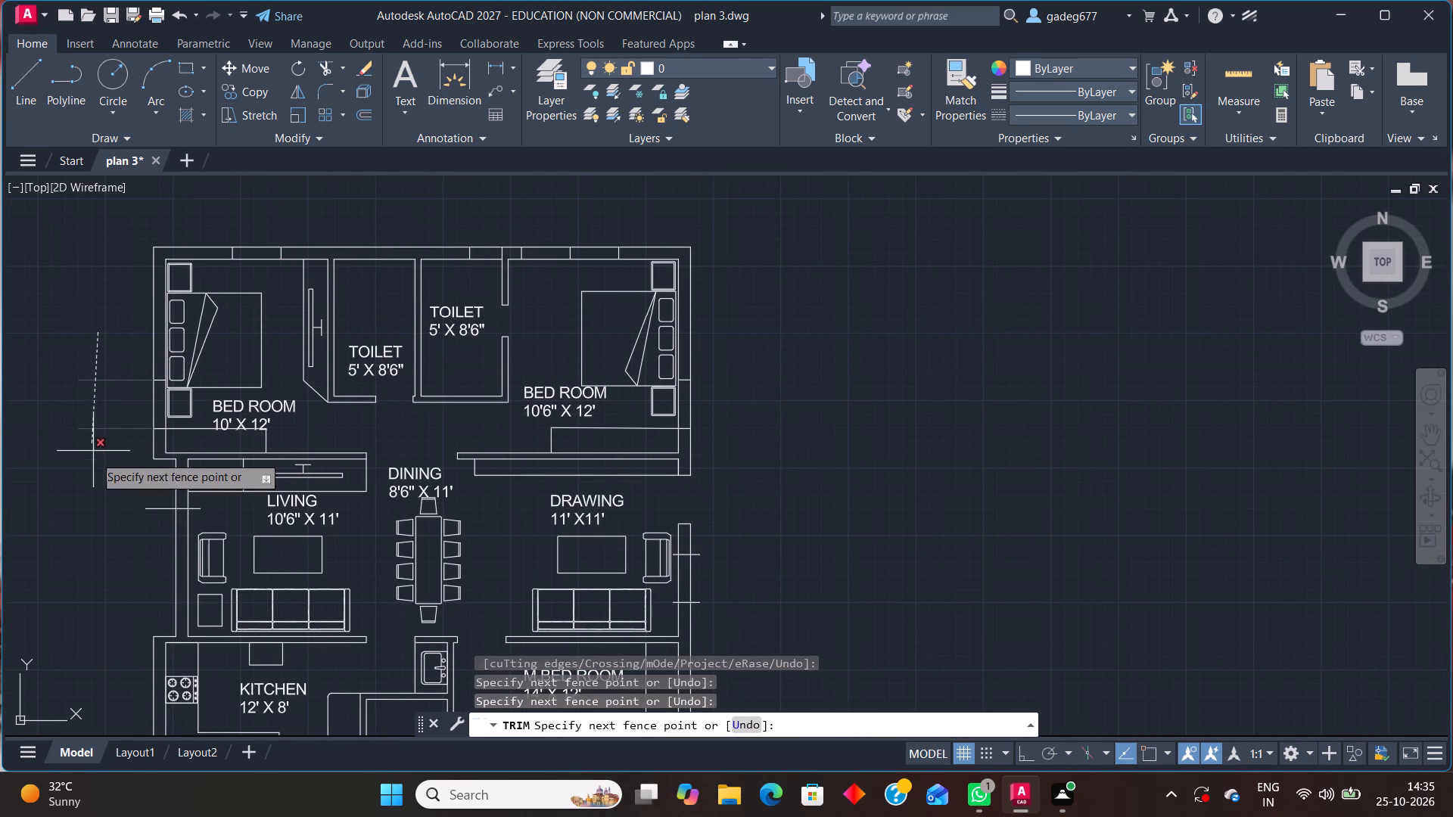
{"action": "left_click", "coordinate": [96, 460]}
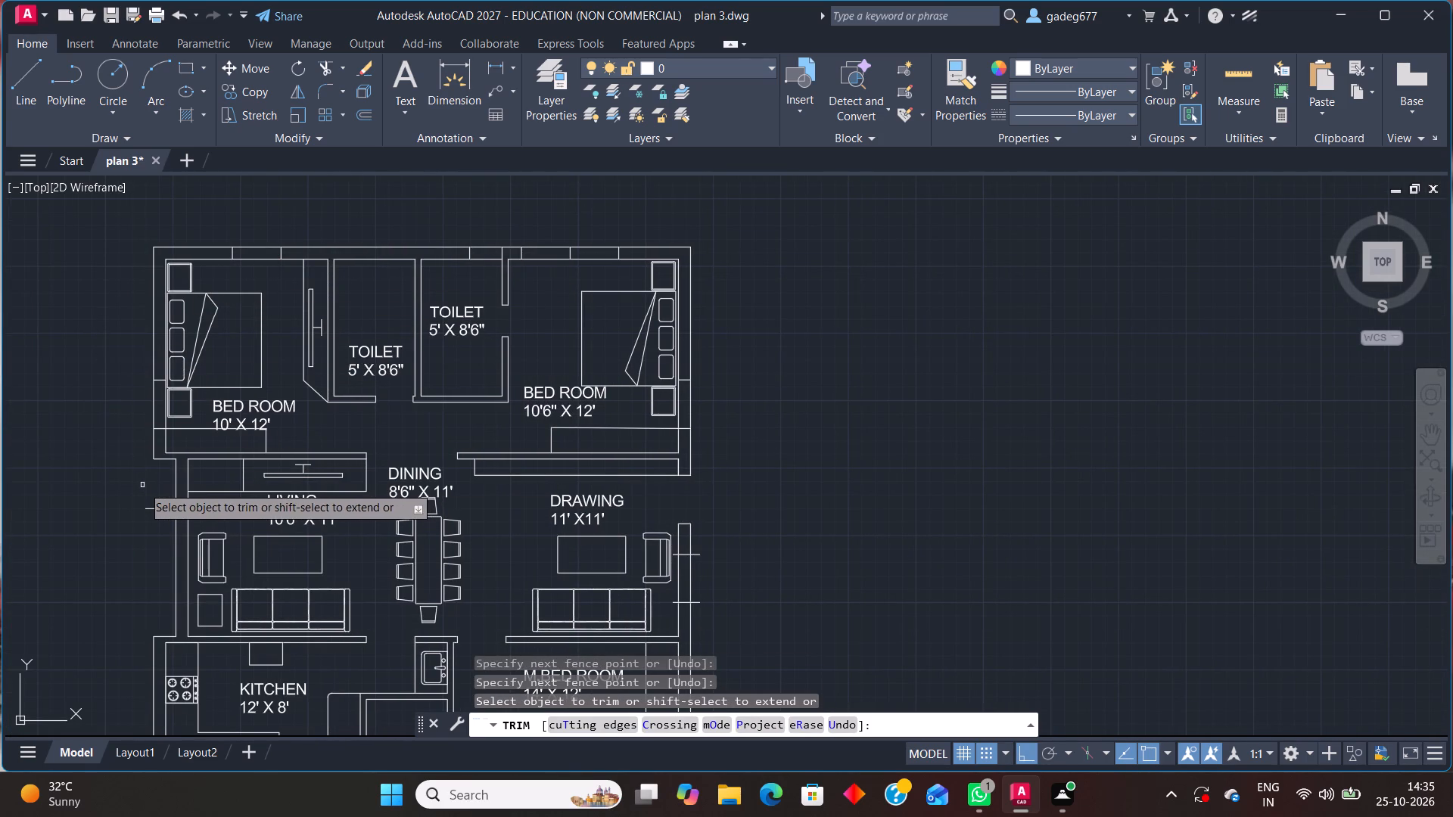
{"action": "key", "text": "Escape"}
Offset the short horizontal line across the LIVING room's outer wall by 5' toward the sofa, and end the Offset command.
{"action": "left_click", "coordinate": [157, 508]}
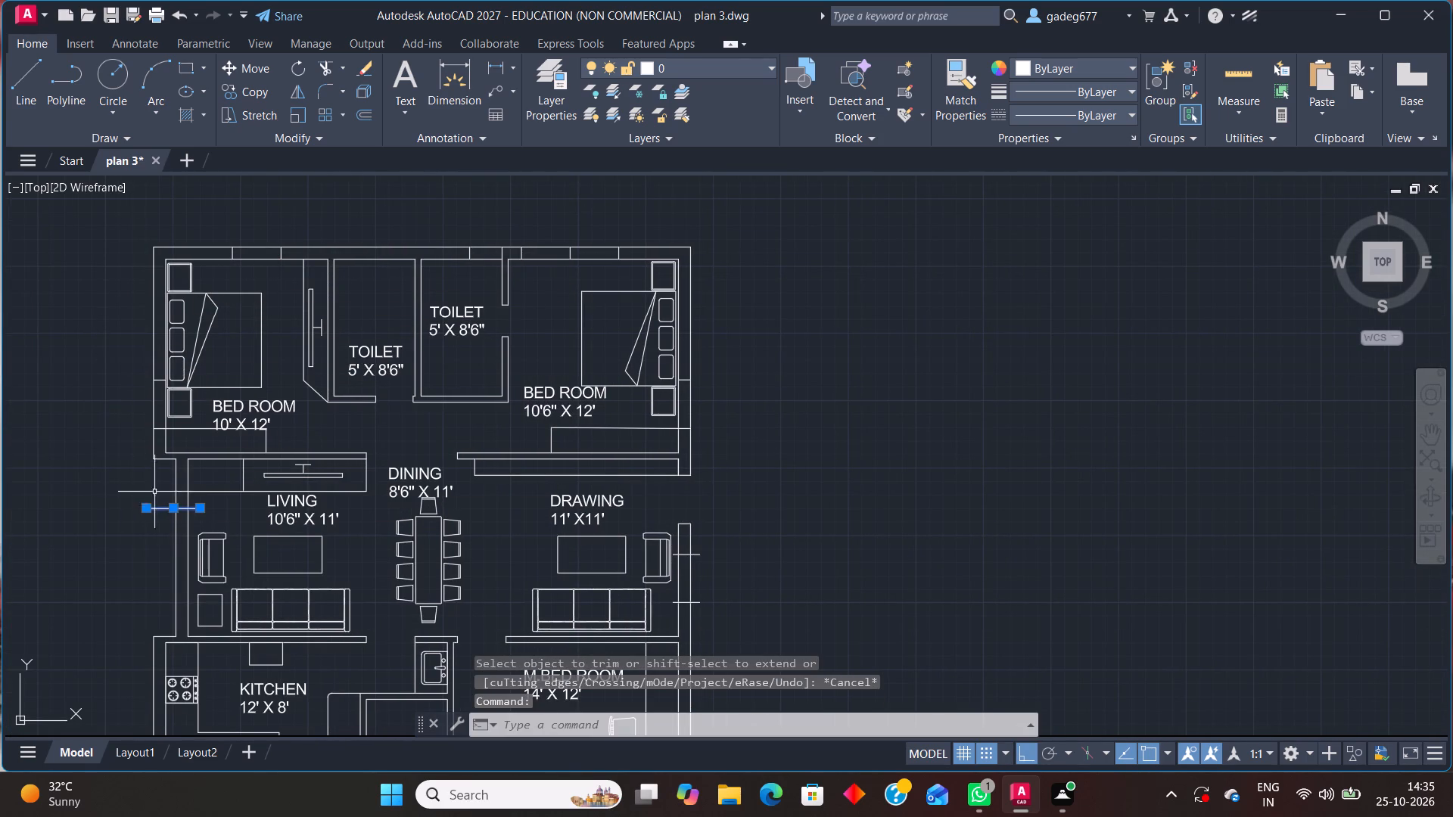
{"action": "type", "text": "OFF"}
{"action": "key", "text": "Return"}
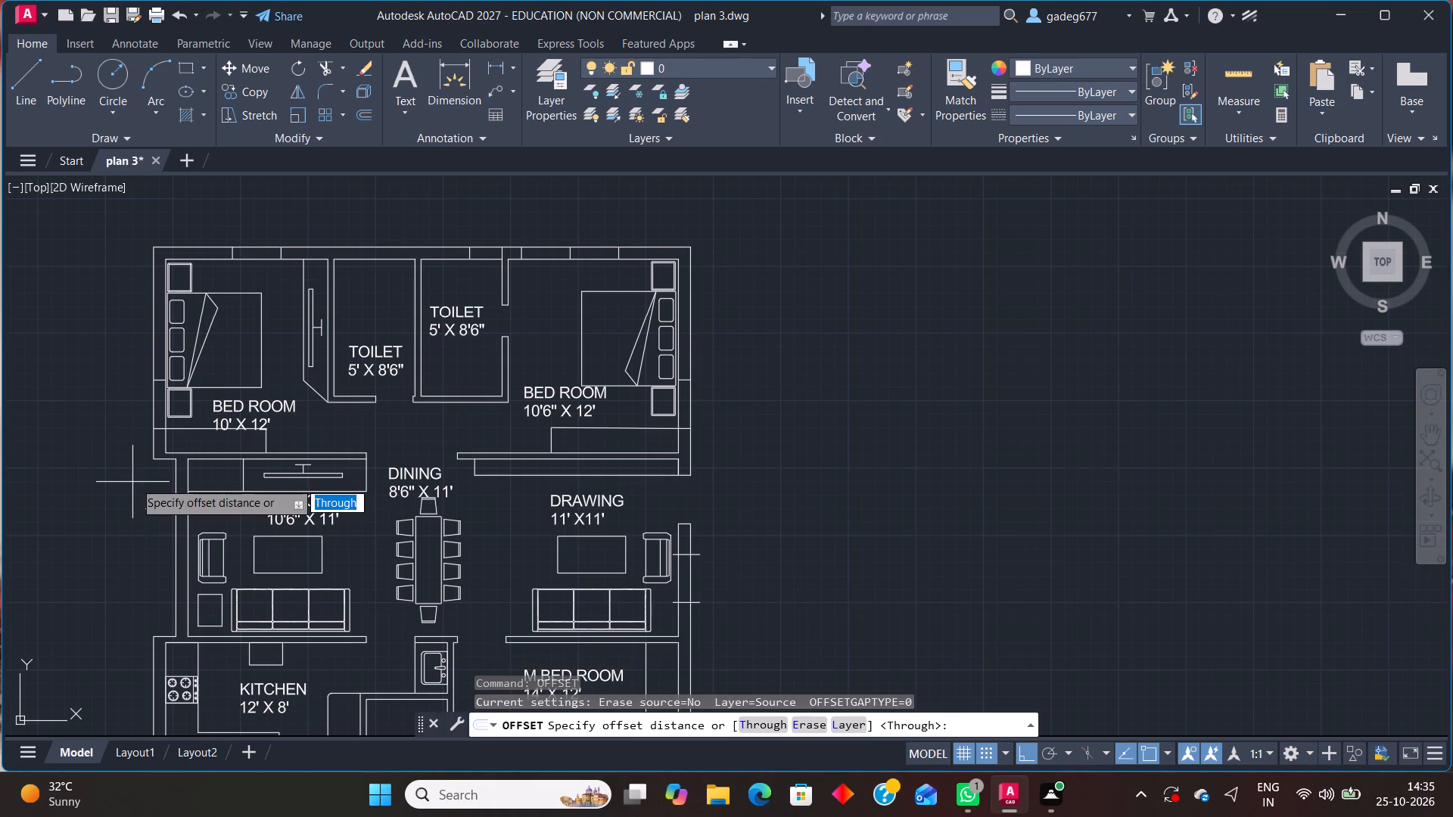
{"action": "key", "text": "Return"}
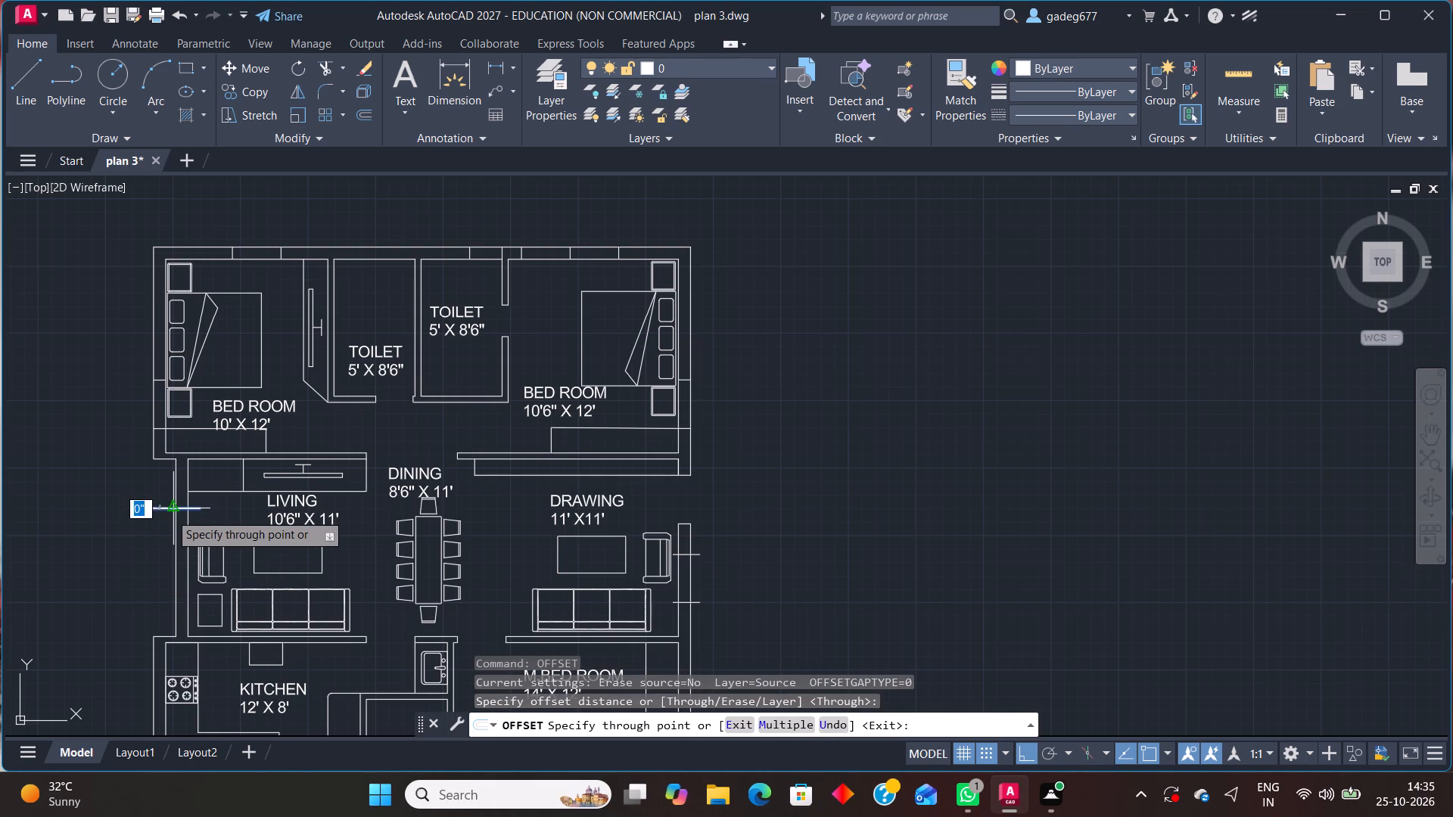
{"action": "left_click", "coordinate": [170, 513]}
{"action": "left_click", "coordinate": [167, 508]}
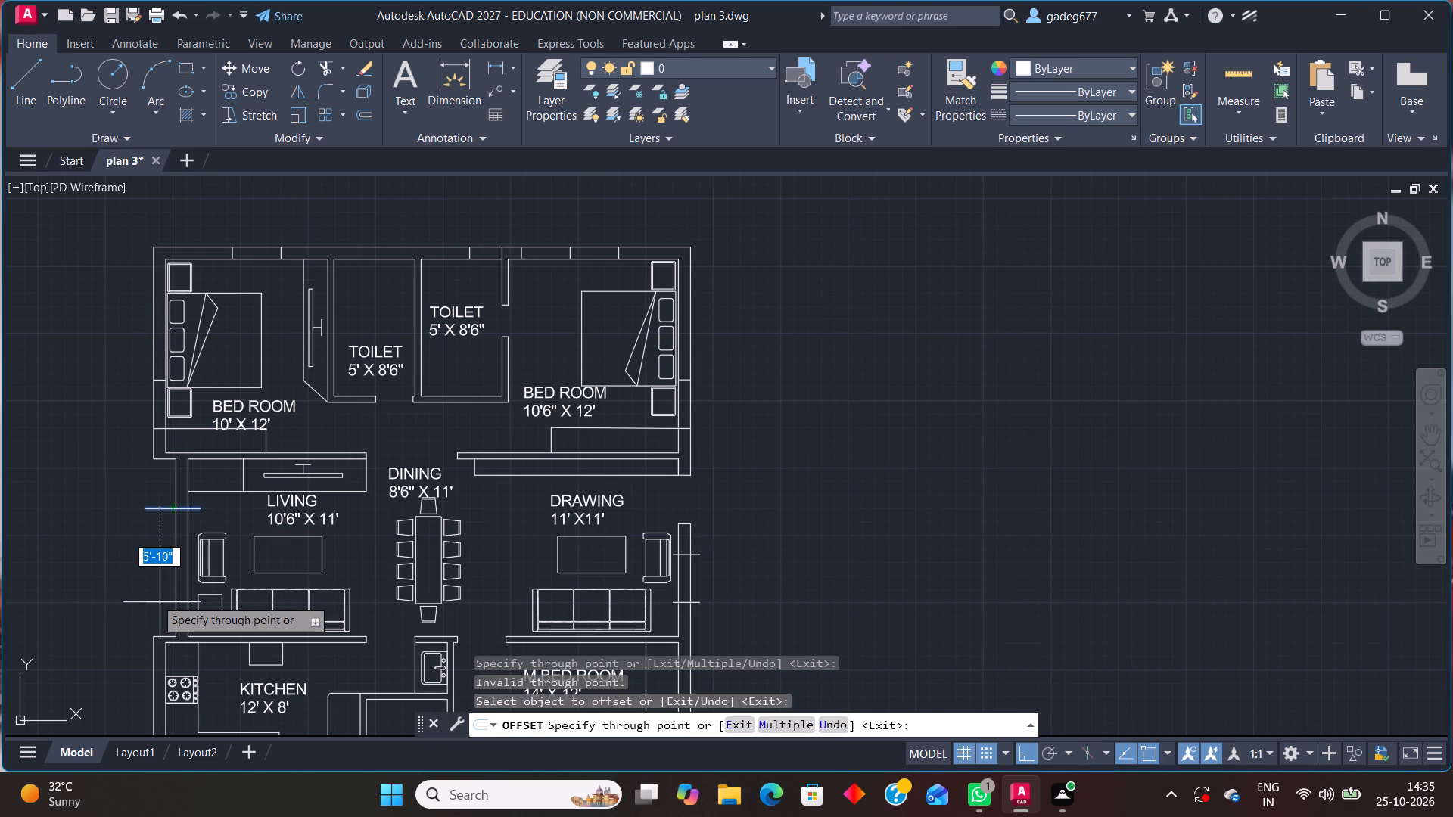
{"action": "type", "text": "5'"}
{"action": "key", "text": "Return"}
{"action": "key", "text": "Escape"}
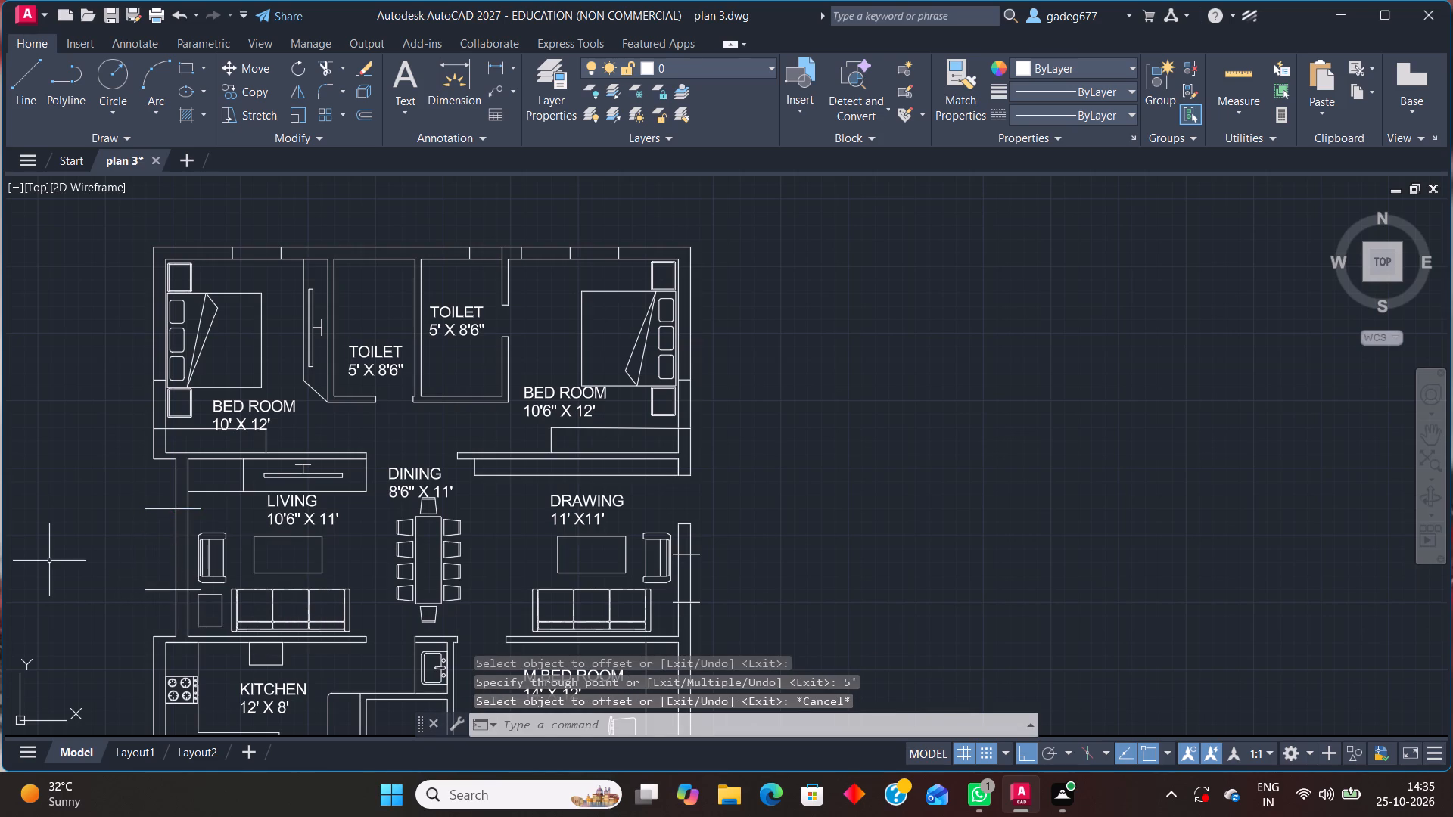
Trim both ends of the two horizontal opening lines to the faces of the LIVING room's outer wall.
{"action": "type", "text": "TR"}
{"action": "key", "text": "Return"}
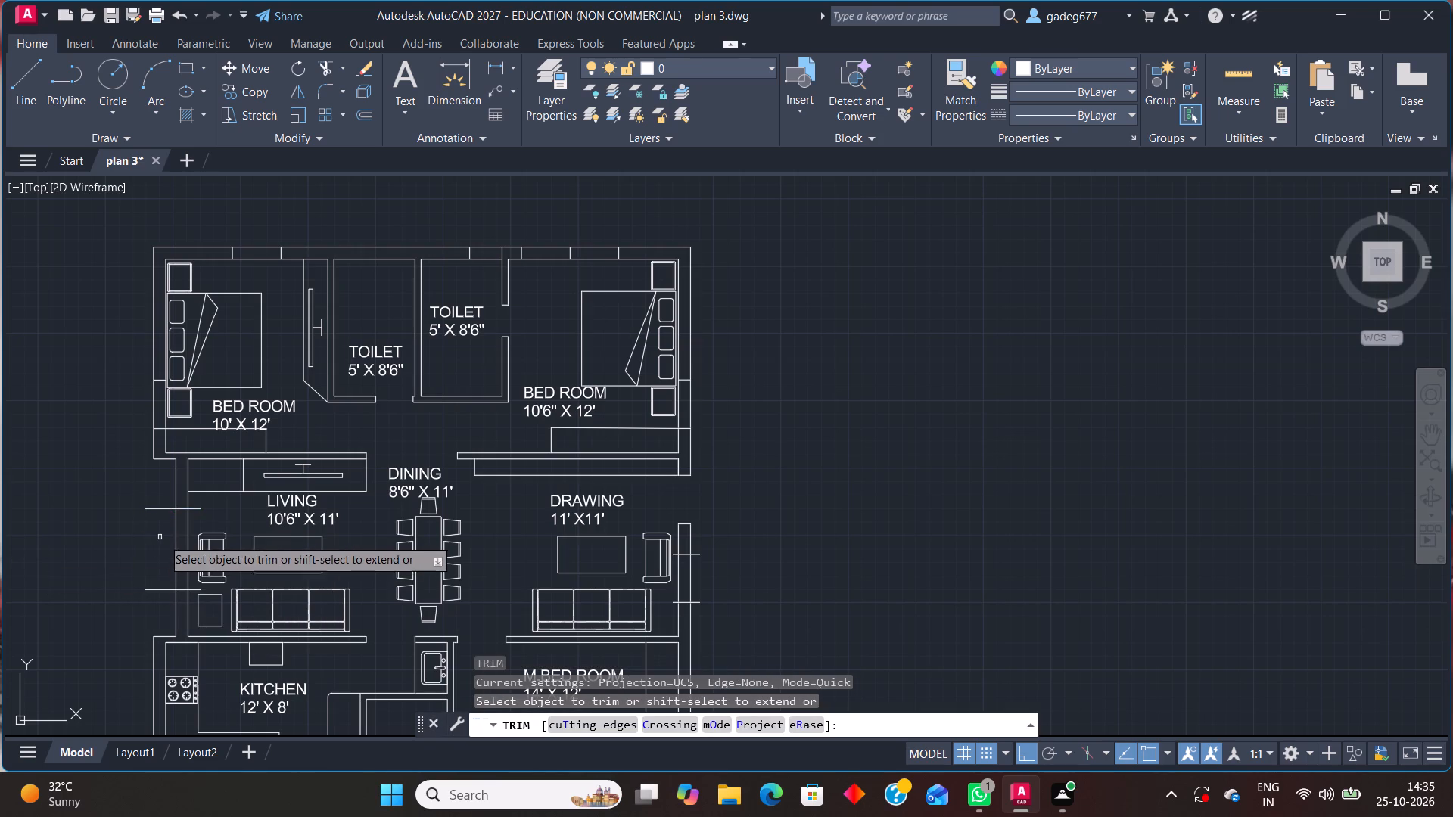
{"action": "left_click", "coordinate": [157, 492]}
{"action": "left_click", "coordinate": [158, 599]}
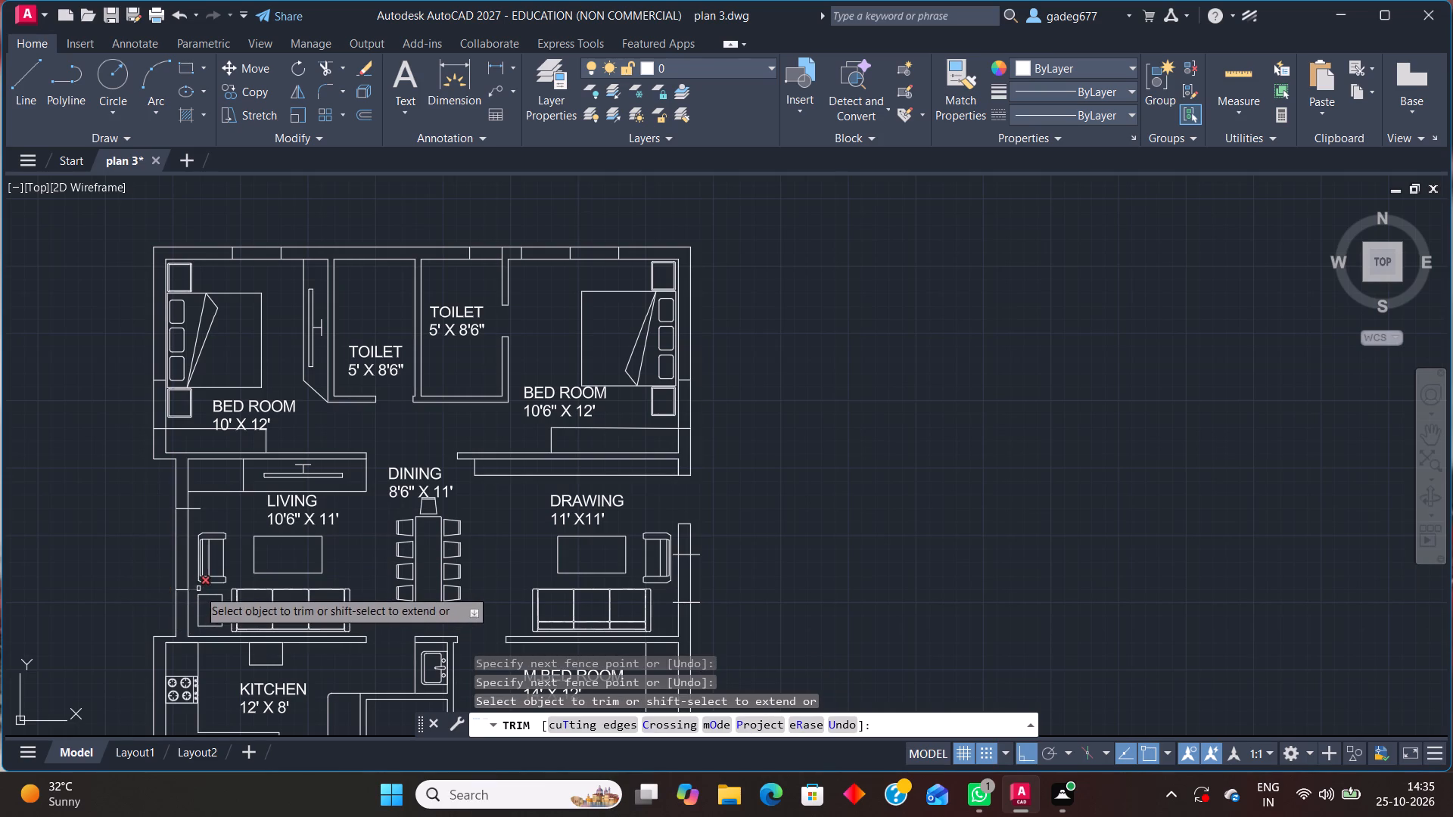
{"action": "left_click", "coordinate": [198, 589]}
{"action": "left_click", "coordinate": [198, 508]}
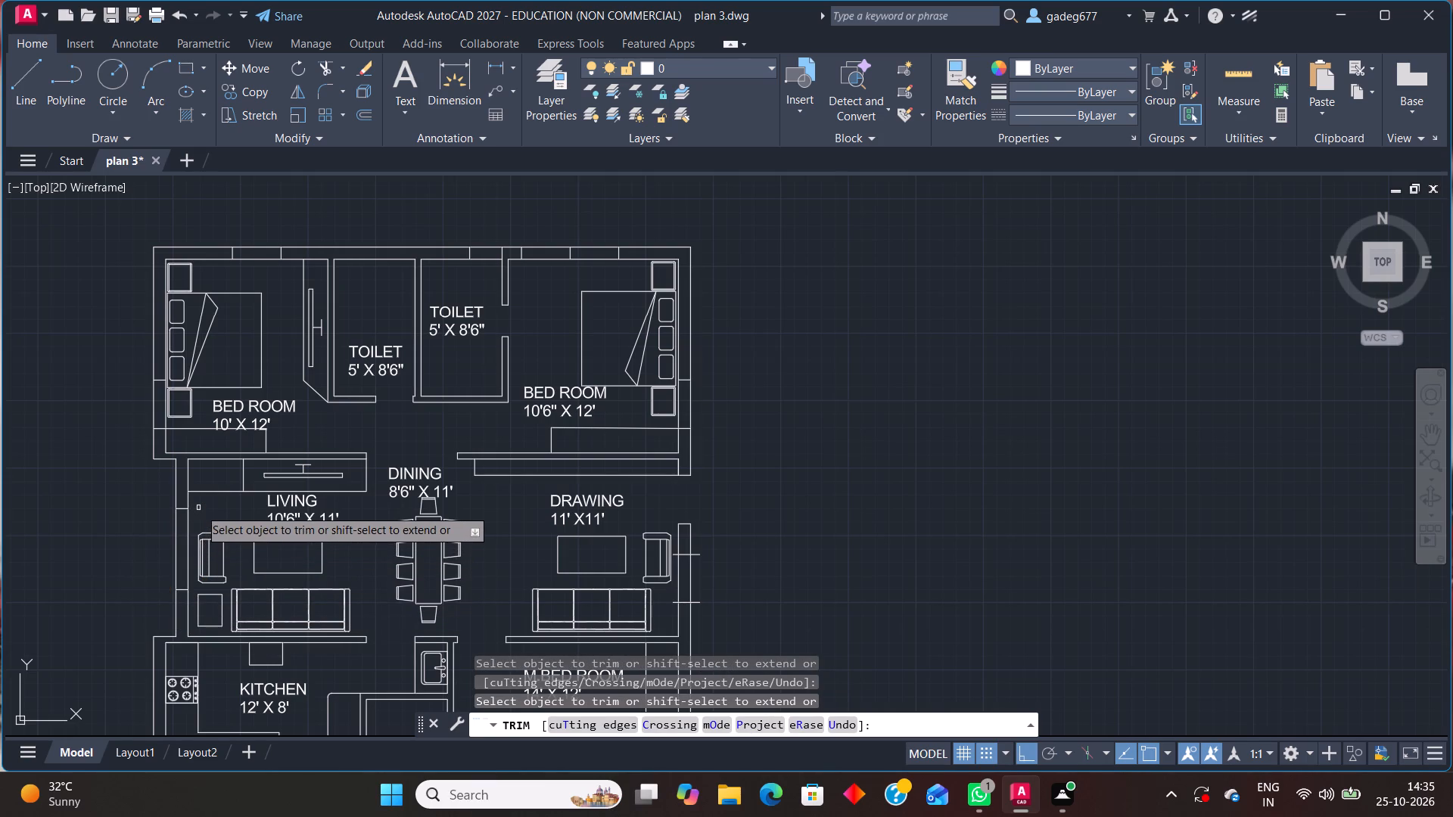
Trim both ends of the two horizontal opening lines to the faces of the DRAWING room's outer wall, and end Trim.
{"action": "middle_click_drag", "start_coordinate": [197, 508], "coordinate": [45, 151]}
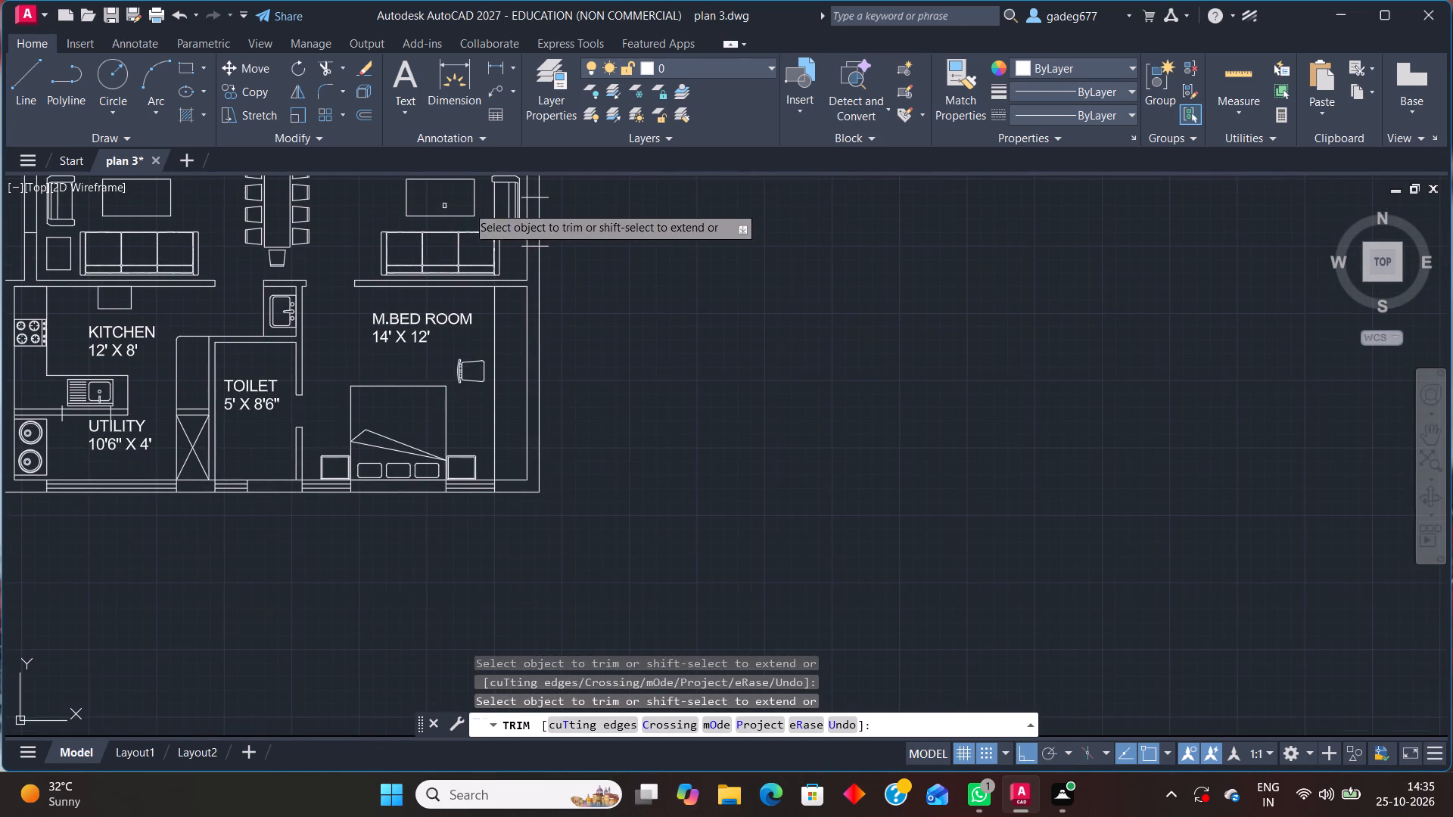
{"action": "middle_click_drag", "start_coordinate": [578, 204], "coordinate": [551, 336]}
{"action": "scroll", "coordinate": [516, 317], "scroll_direction": "up", "scroll_amount": 3}
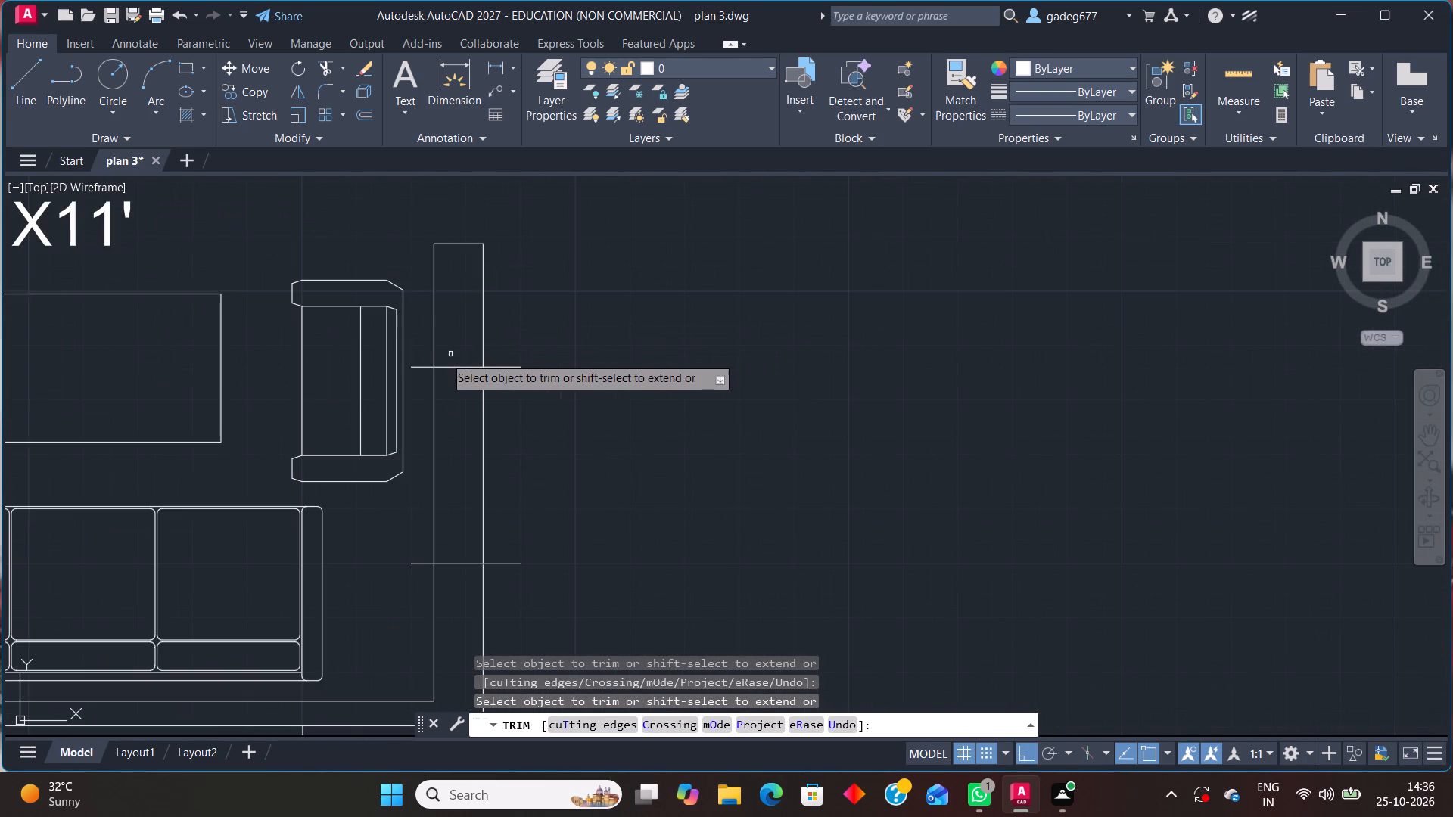
{"action": "left_click", "coordinate": [425, 366]}
{"action": "left_click", "coordinate": [422, 564]}
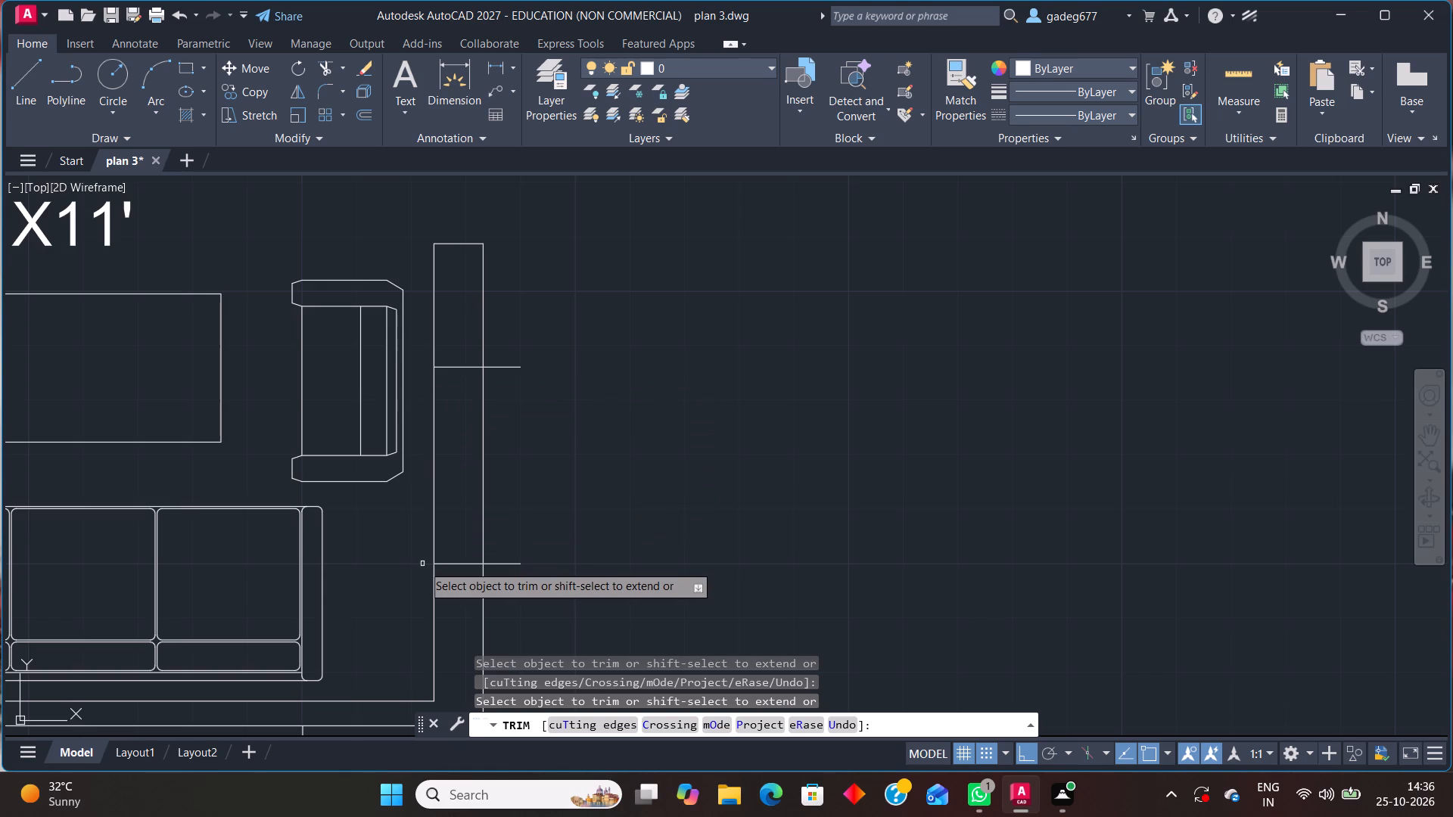
{"action": "left_click", "coordinate": [495, 370]}
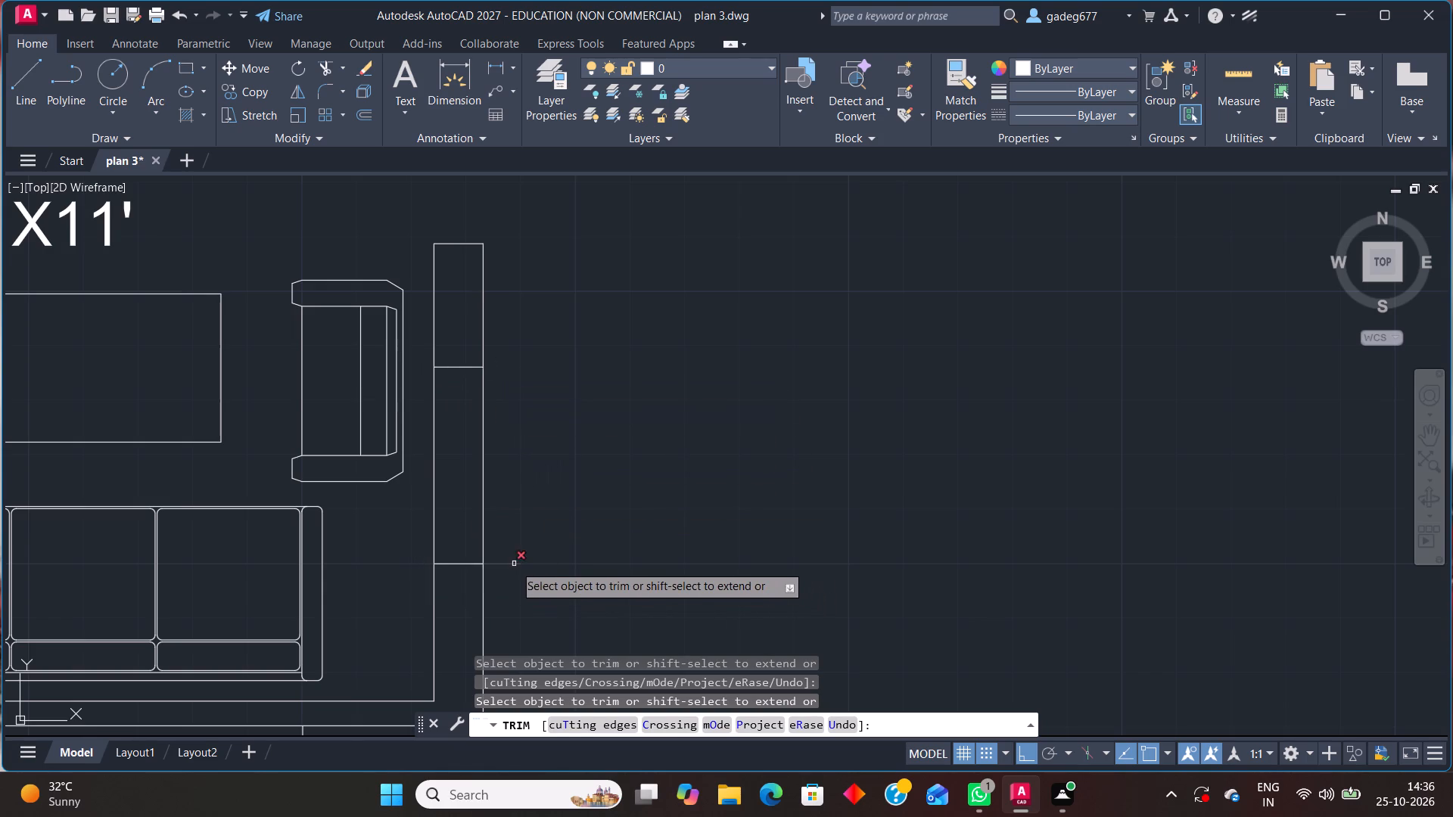
{"action": "left_click", "coordinate": [514, 564]}
{"action": "scroll", "coordinate": [532, 525], "scroll_direction": "down", "scroll_amount": 4}
{"action": "middle_click_drag", "start_coordinate": [583, 576], "coordinate": [544, 375]}
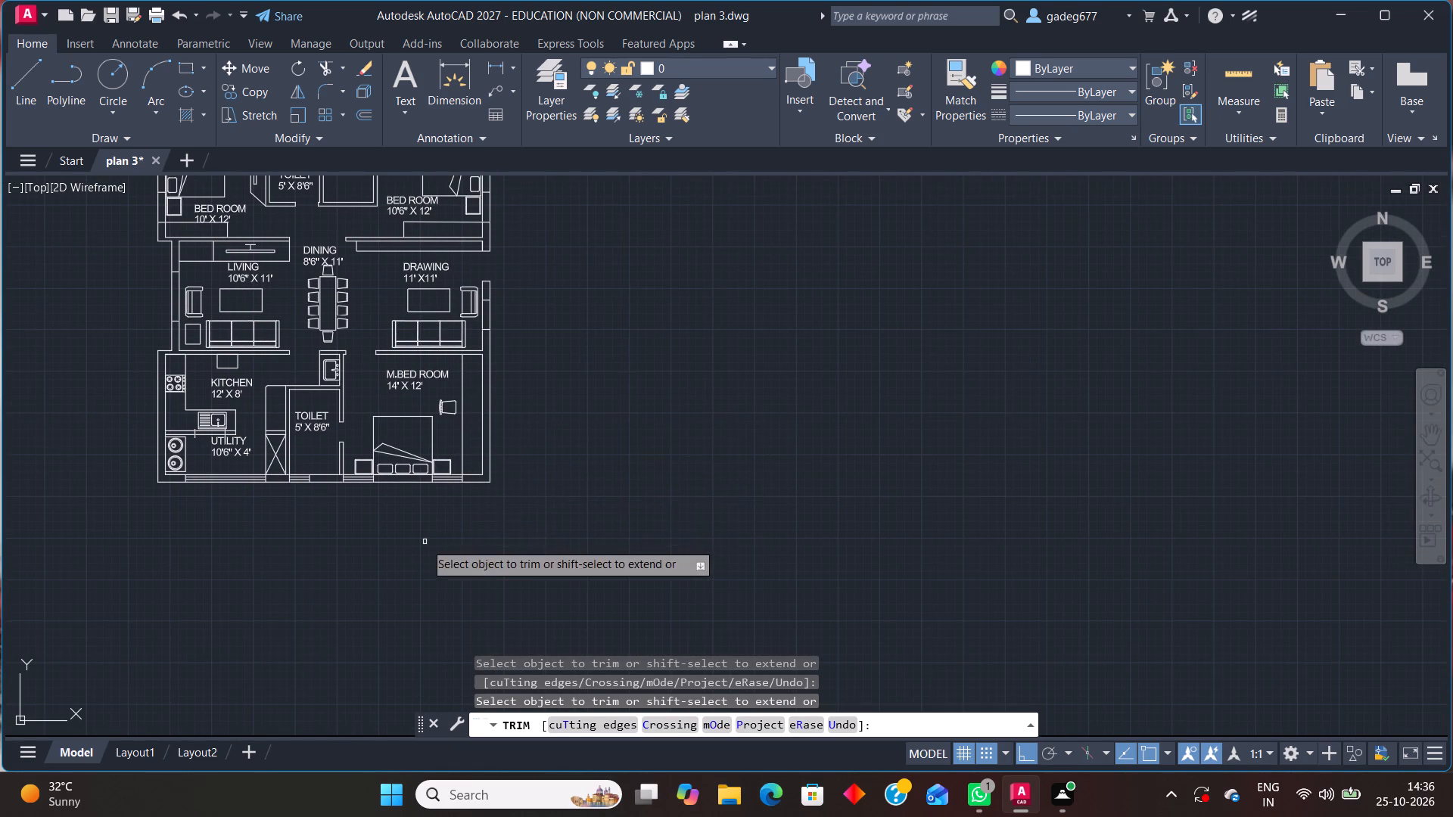
{"action": "middle_click_drag", "start_coordinate": [470, 514], "coordinate": [445, 620]}
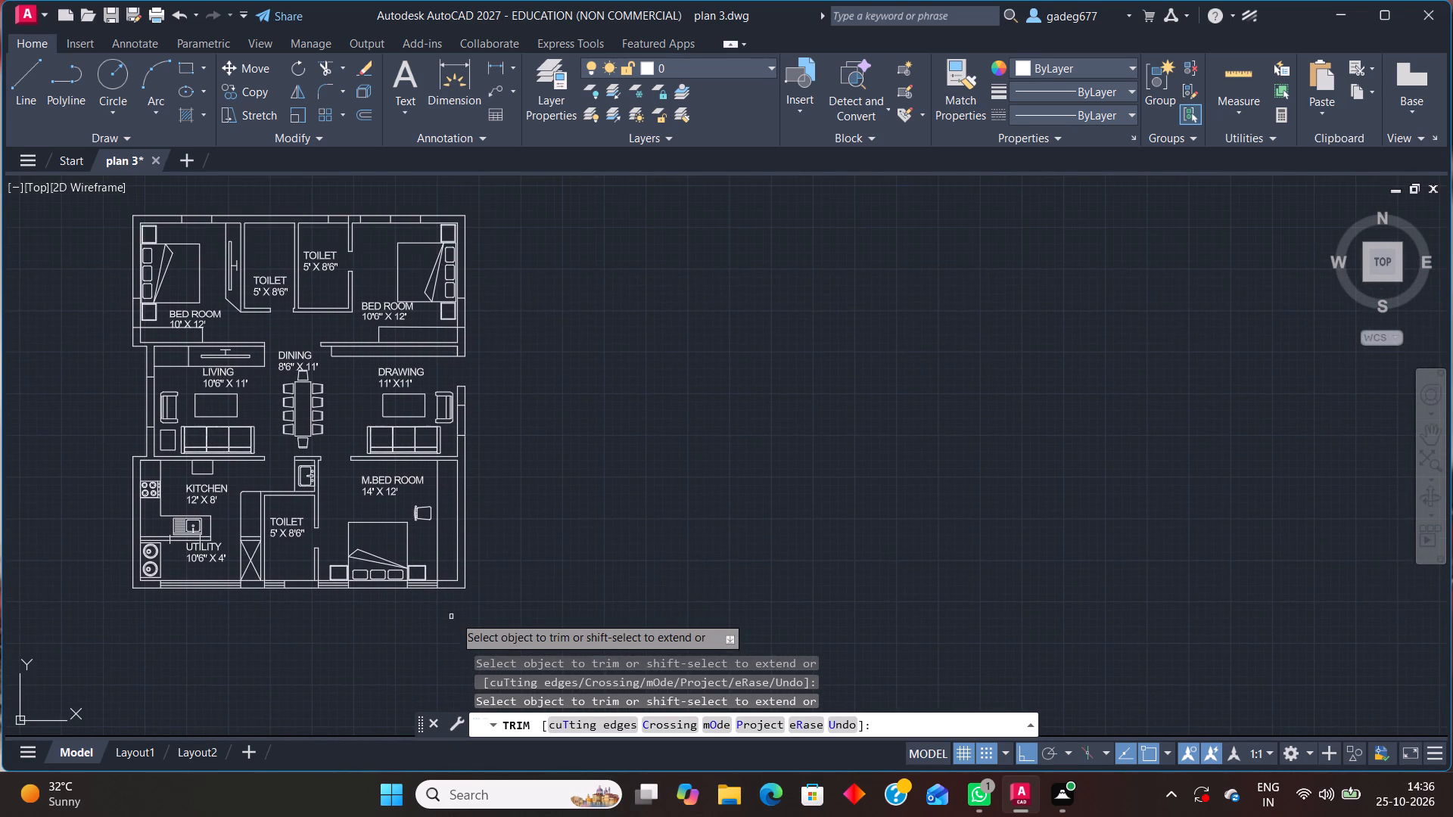
{"action": "key", "text": "Escape"}
Set a 3" offset and offset the 10' X 12' BED ROOM's inner wall line twice outward across its marked window opening.
{"action": "middle_click_drag", "start_coordinate": [547, 385], "coordinate": [612, 628]}
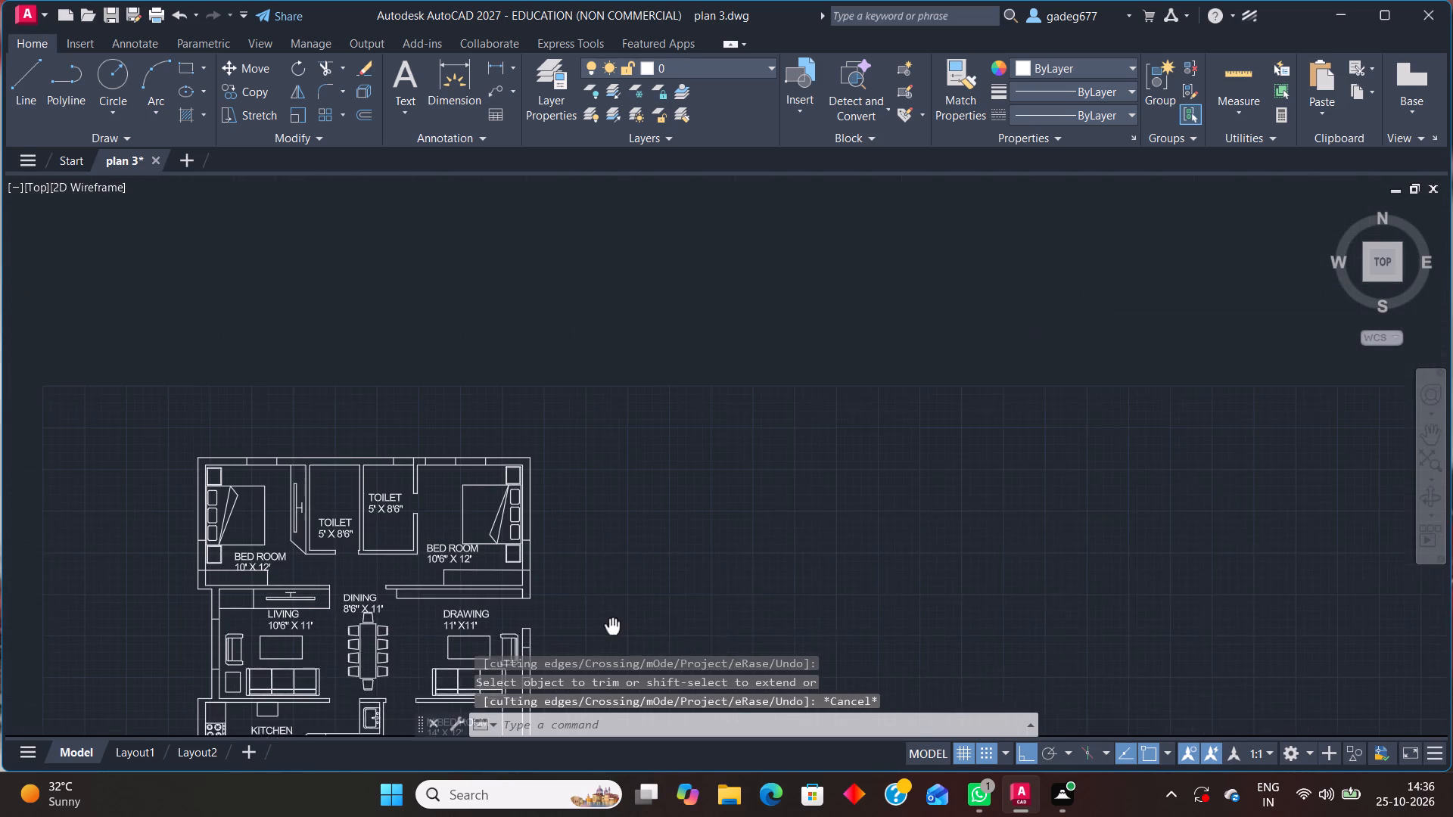
{"action": "middle_click_drag", "start_coordinate": [612, 628], "coordinate": [612, 623]}
{"action": "type", "text": "OFF"}
{"action": "key", "text": "Return"}
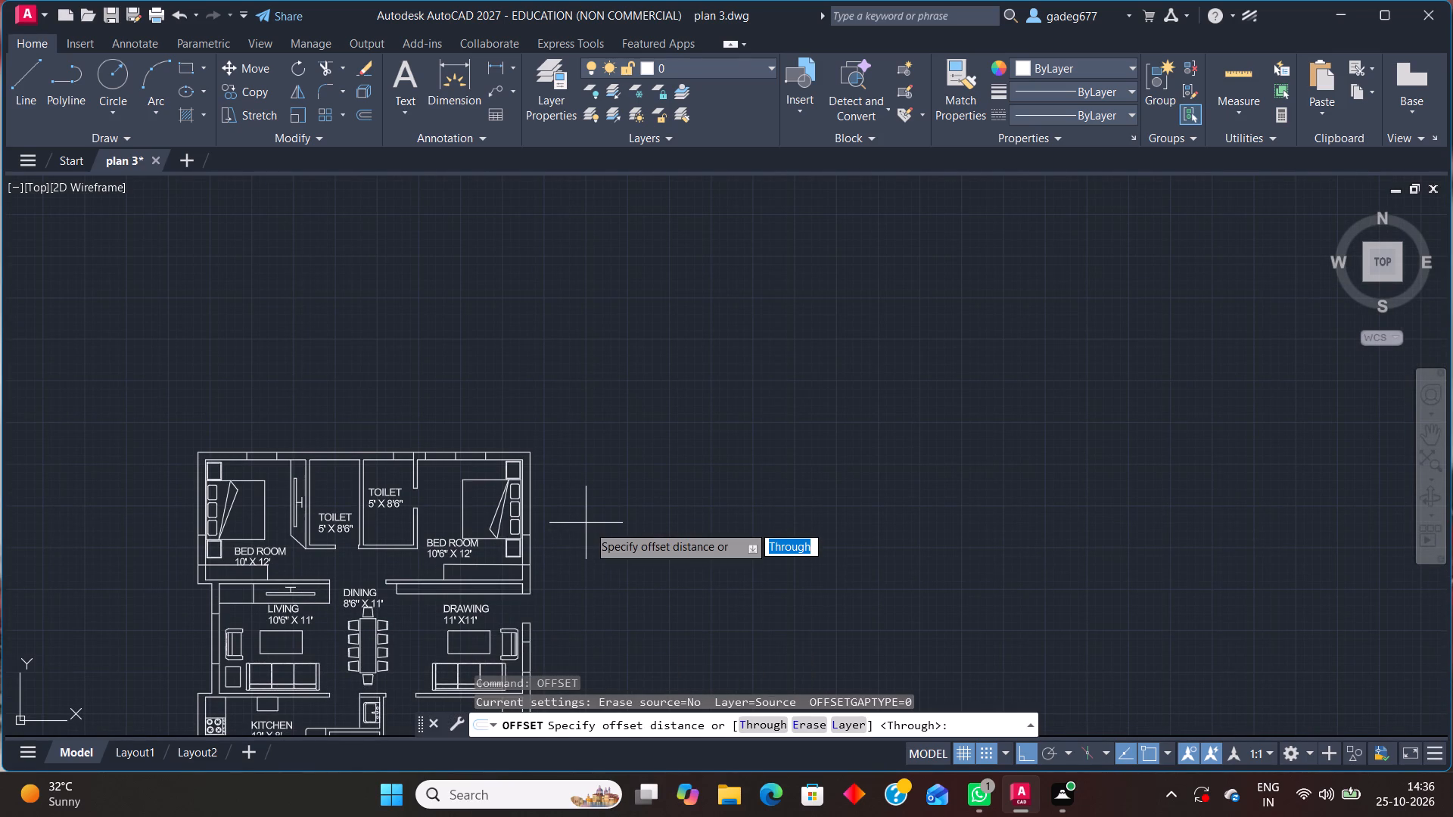
{"action": "type", "text": "3\""}
{"action": "key", "text": "Return"}
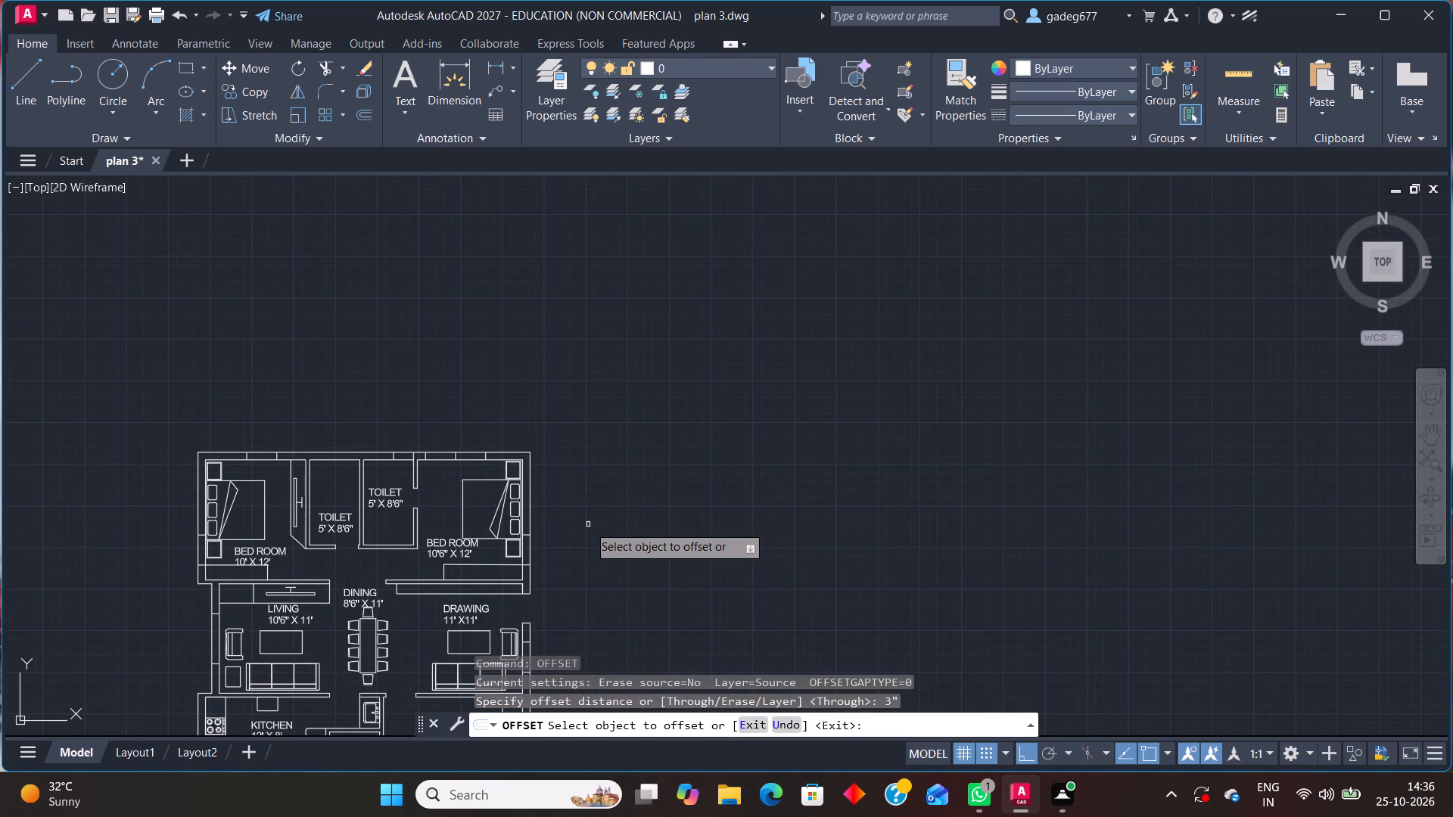
{"action": "scroll", "coordinate": [271, 475], "scroll_direction": "up", "scroll_amount": 2}
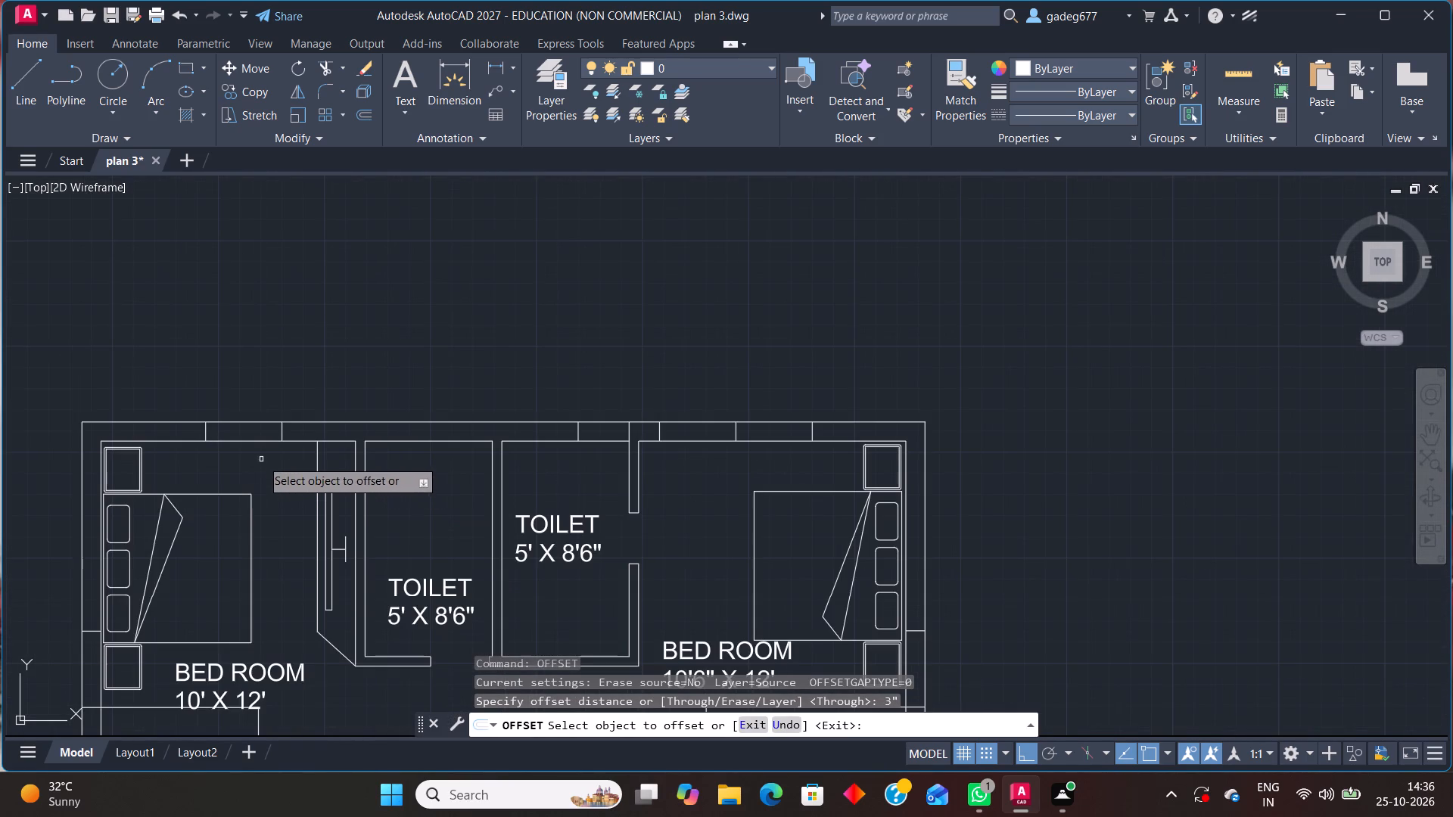
{"action": "left_click", "coordinate": [255, 443]}
{"action": "left_click", "coordinate": [264, 411]}
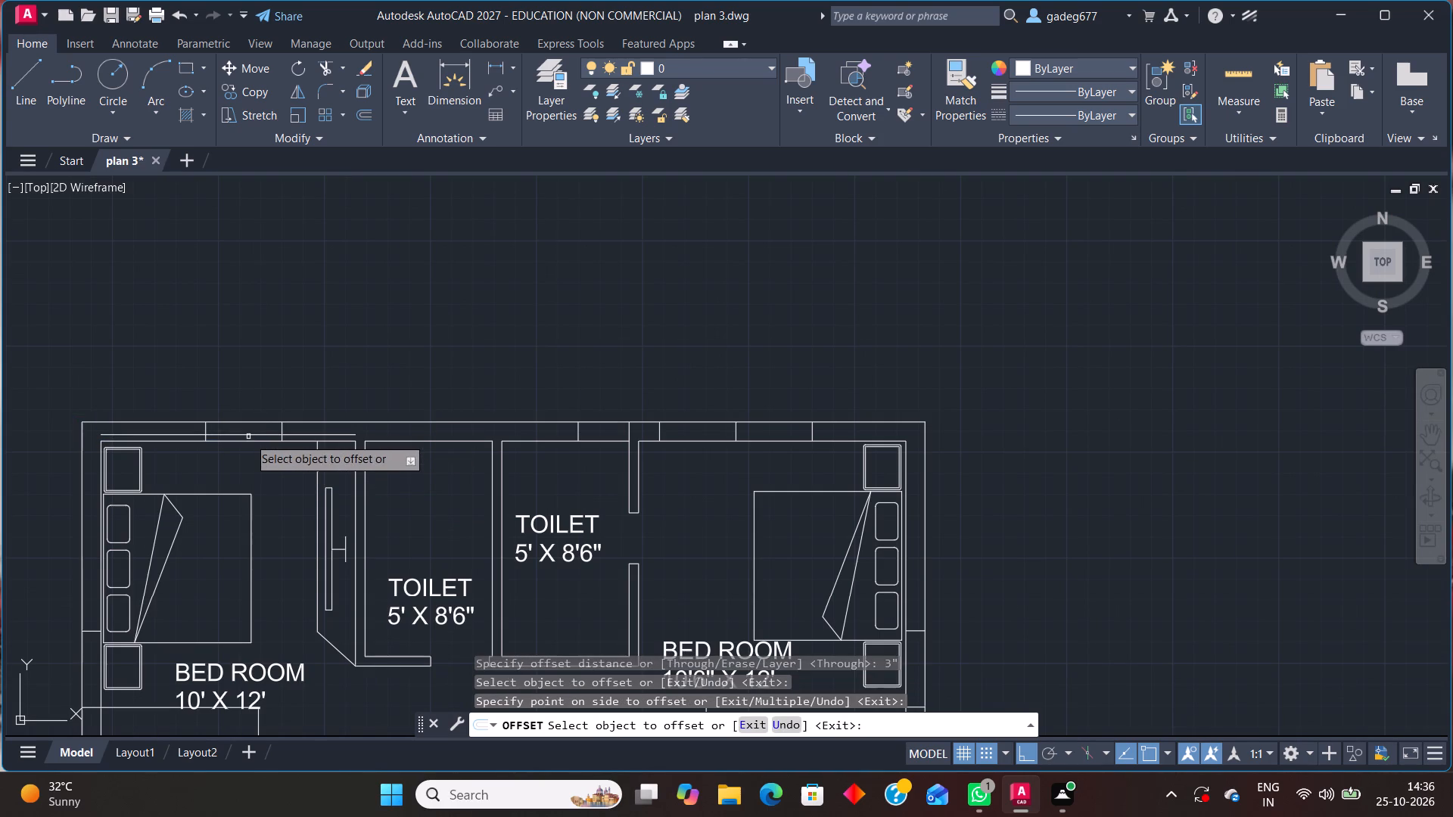
{"action": "left_click", "coordinate": [247, 433]}
{"action": "left_click", "coordinate": [269, 381]}
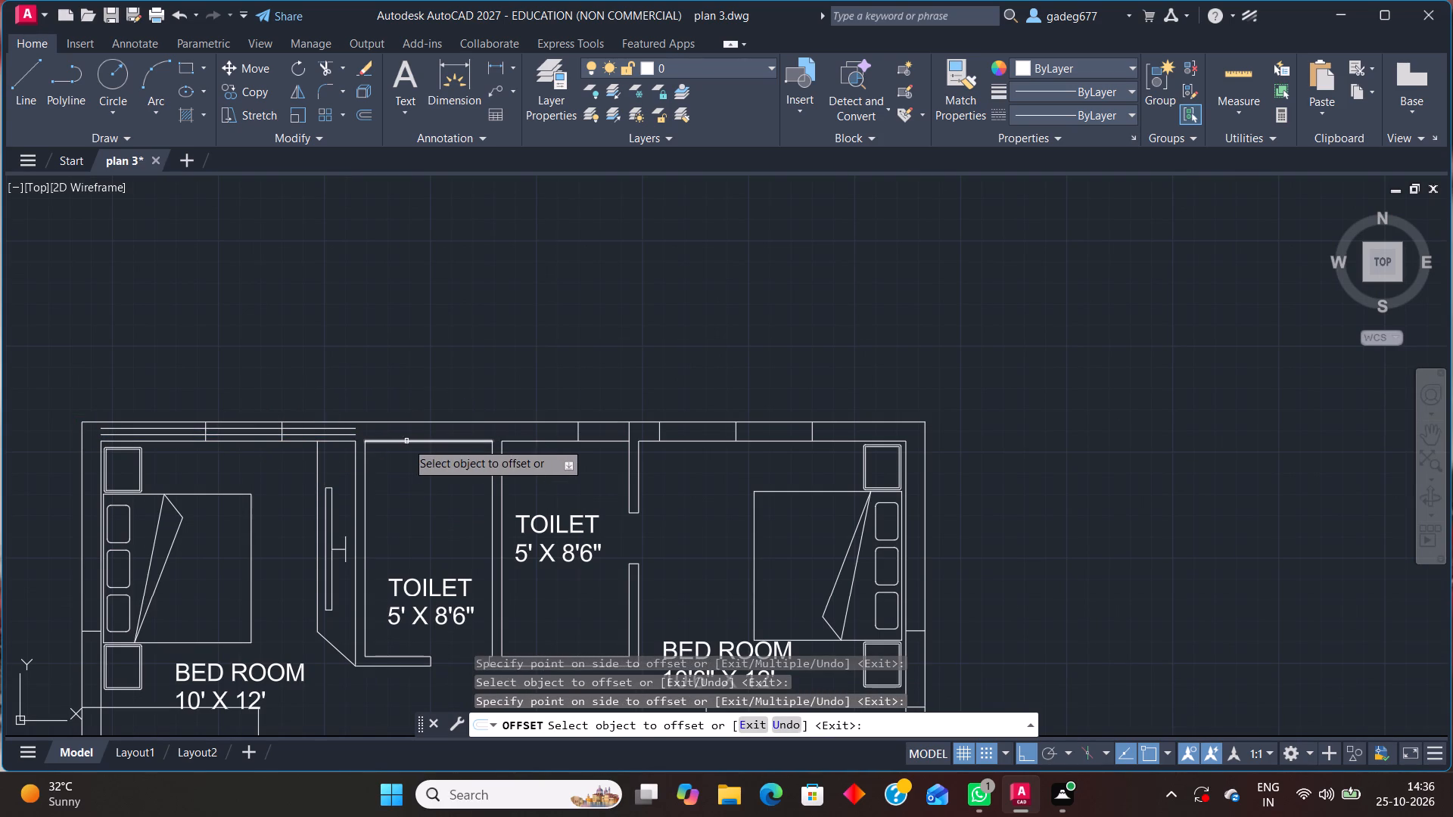
Offset the inner exterior-wall lines of the TOILET beside the 10'6" X 12' BED ROOM and of that bedroom twice outward by 3".
{"action": "left_click", "coordinate": [552, 443]}
{"action": "left_click", "coordinate": [544, 421]}
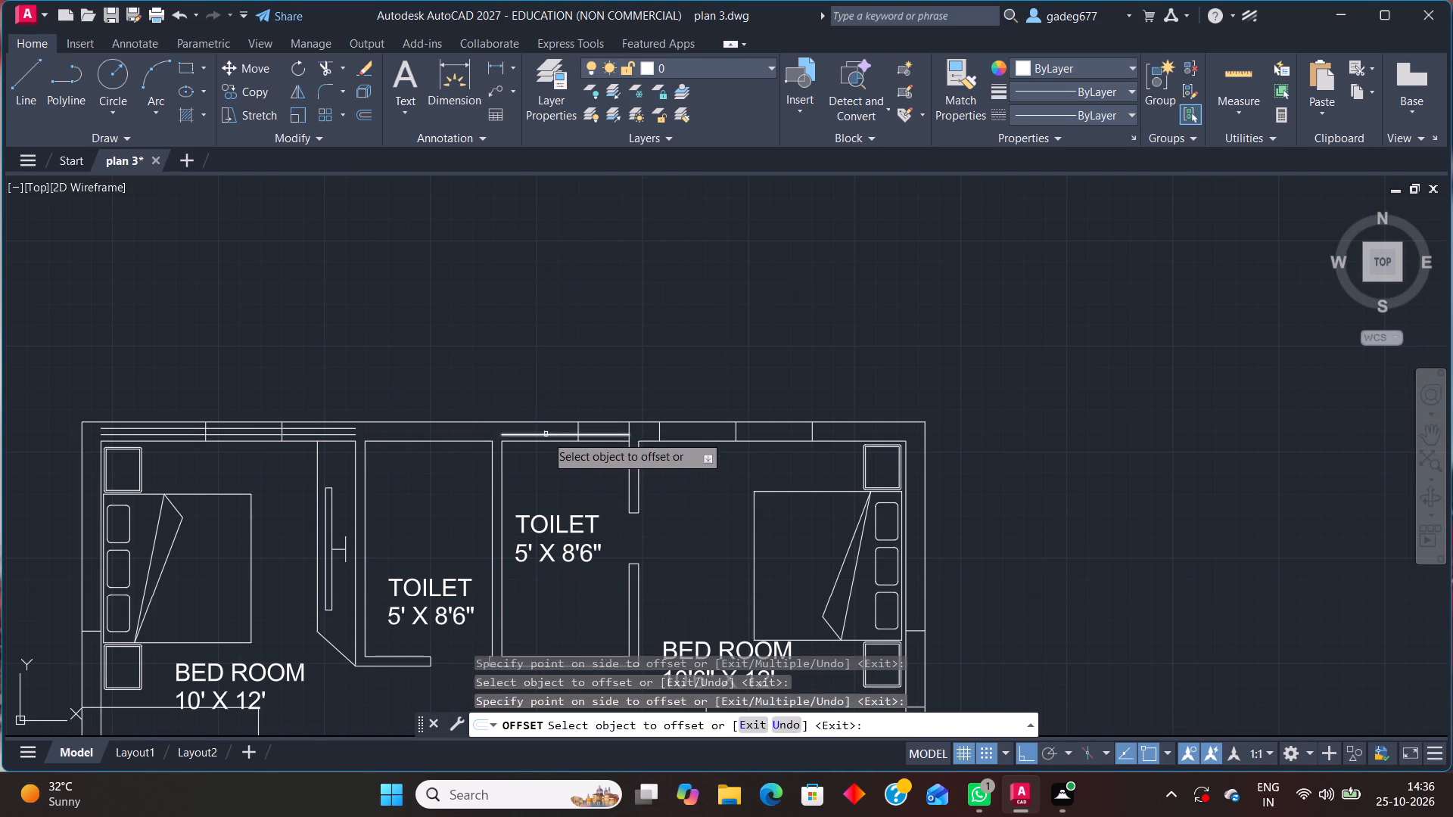
{"action": "left_click", "coordinate": [546, 435]}
{"action": "left_click", "coordinate": [549, 424]}
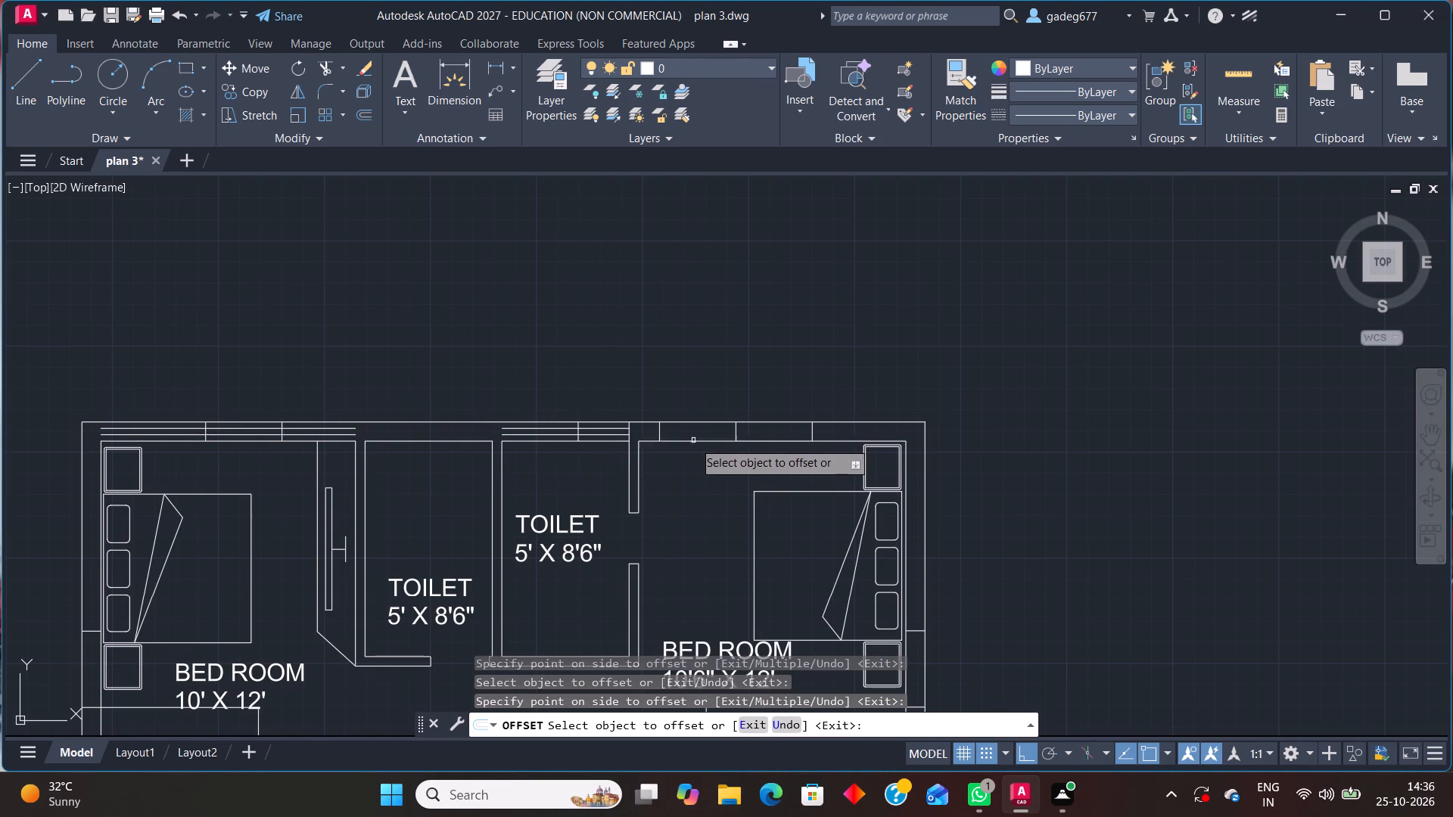
{"action": "double_click", "coordinate": [693, 441]}
{"action": "left_click", "coordinate": [697, 437]}
{"action": "left_click", "coordinate": [694, 421]}
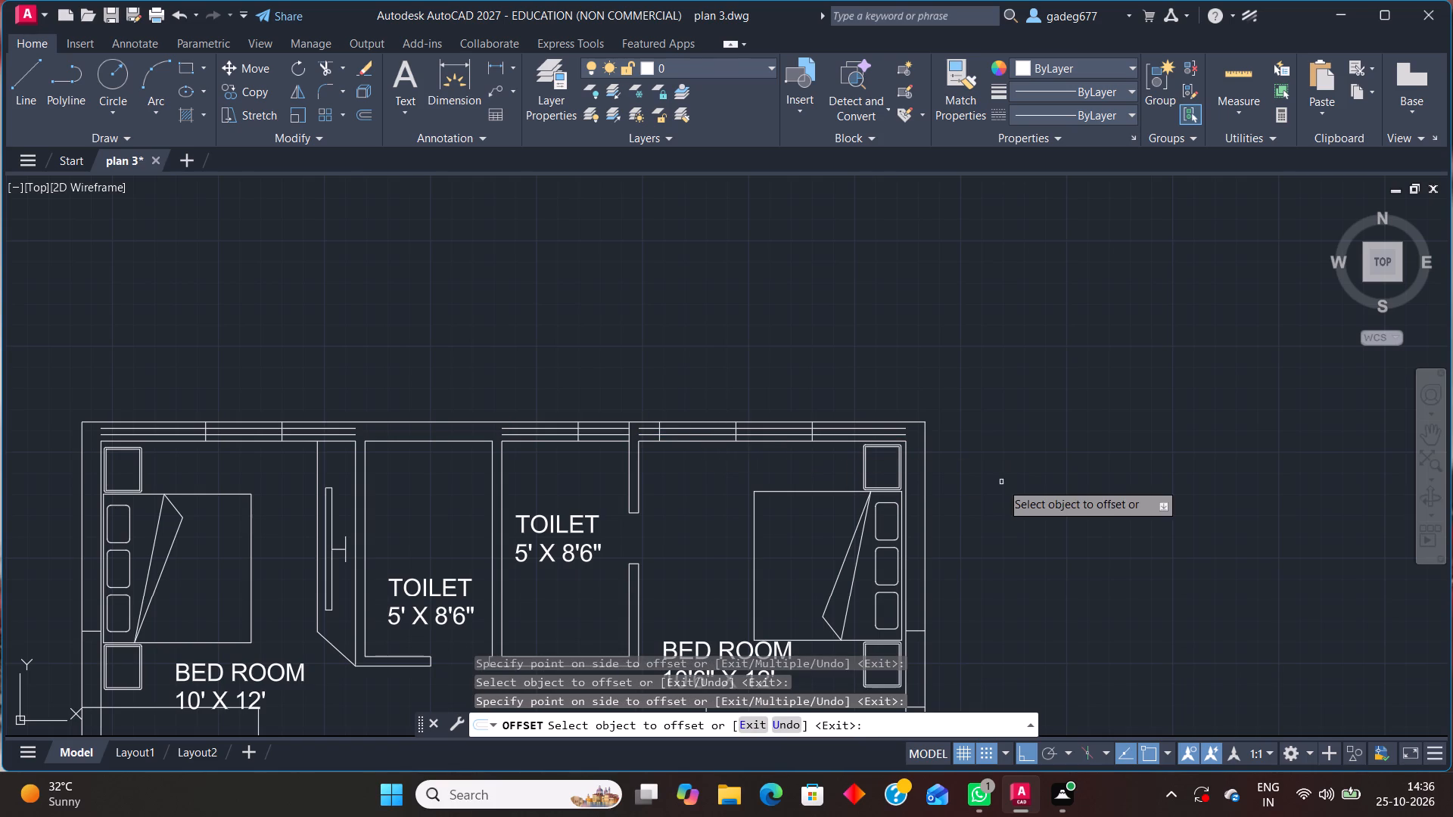
Offset the inner face of the 10'6" X 12' BED ROOM's outer side wall beside the bed twice outward by 3".
{"action": "middle_click_drag", "start_coordinate": [952, 515], "coordinate": [756, 188]}
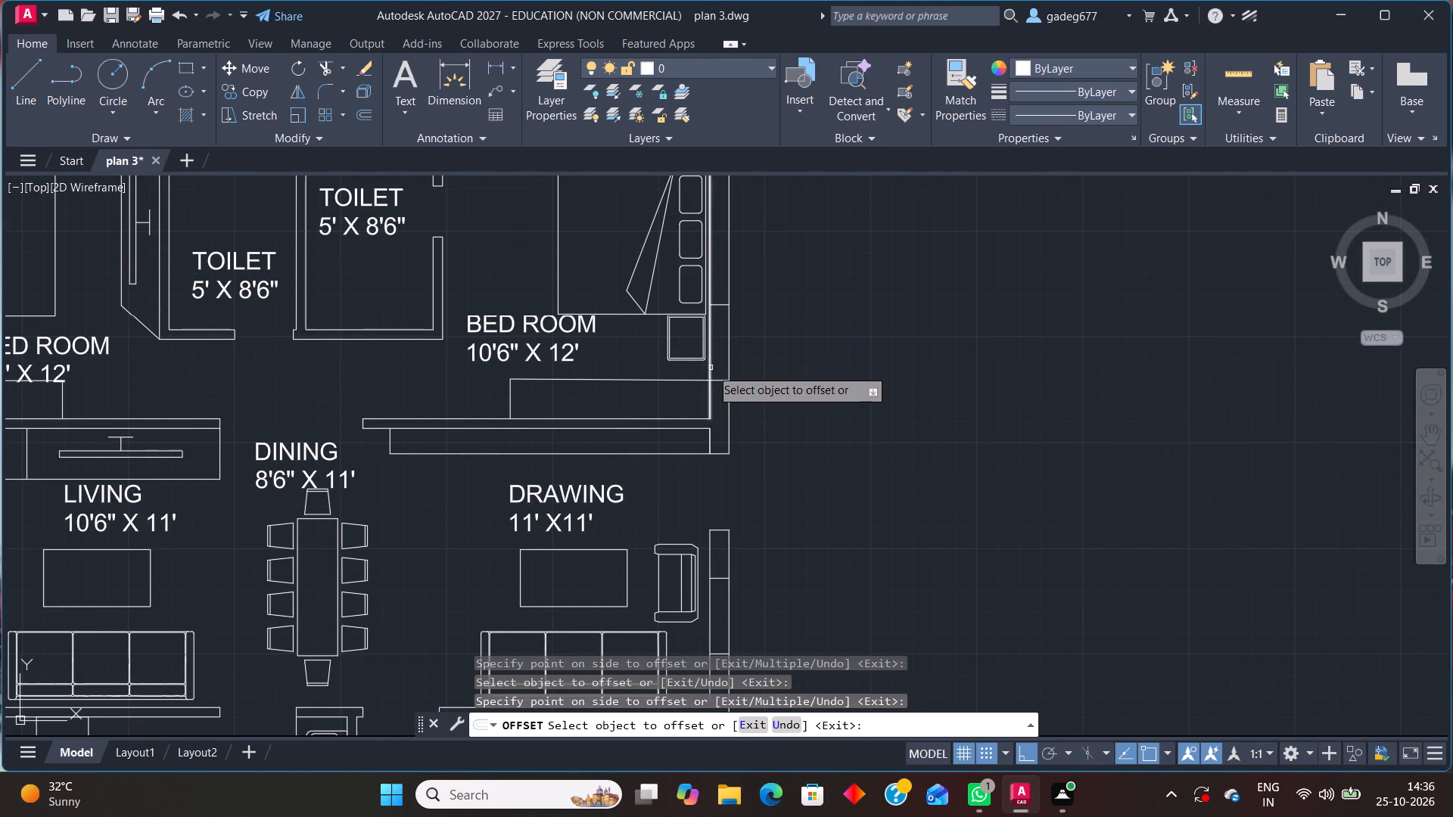
{"action": "left_click", "coordinate": [711, 368]}
{"action": "left_click", "coordinate": [723, 367]}
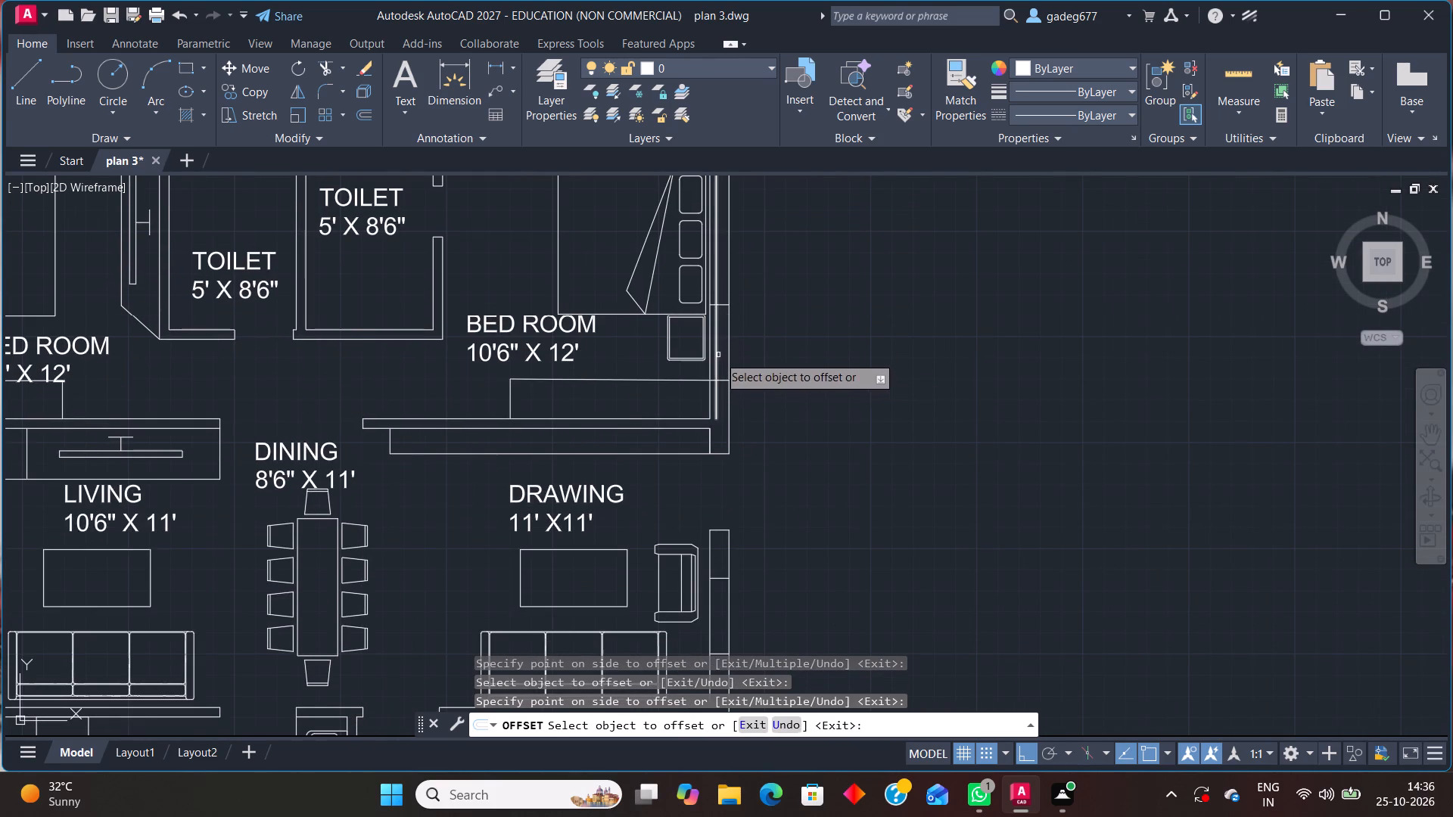
{"action": "left_click", "coordinate": [718, 356]}
{"action": "left_click", "coordinate": [725, 351]}
Offset the inner face of the DRAWING room's outer wall twice outward by 3" through its marked opening.
{"action": "scroll", "coordinate": [779, 343], "scroll_direction": "down", "scroll_amount": 1}
{"action": "middle_click_drag", "start_coordinate": [798, 436], "coordinate": [683, 257]}
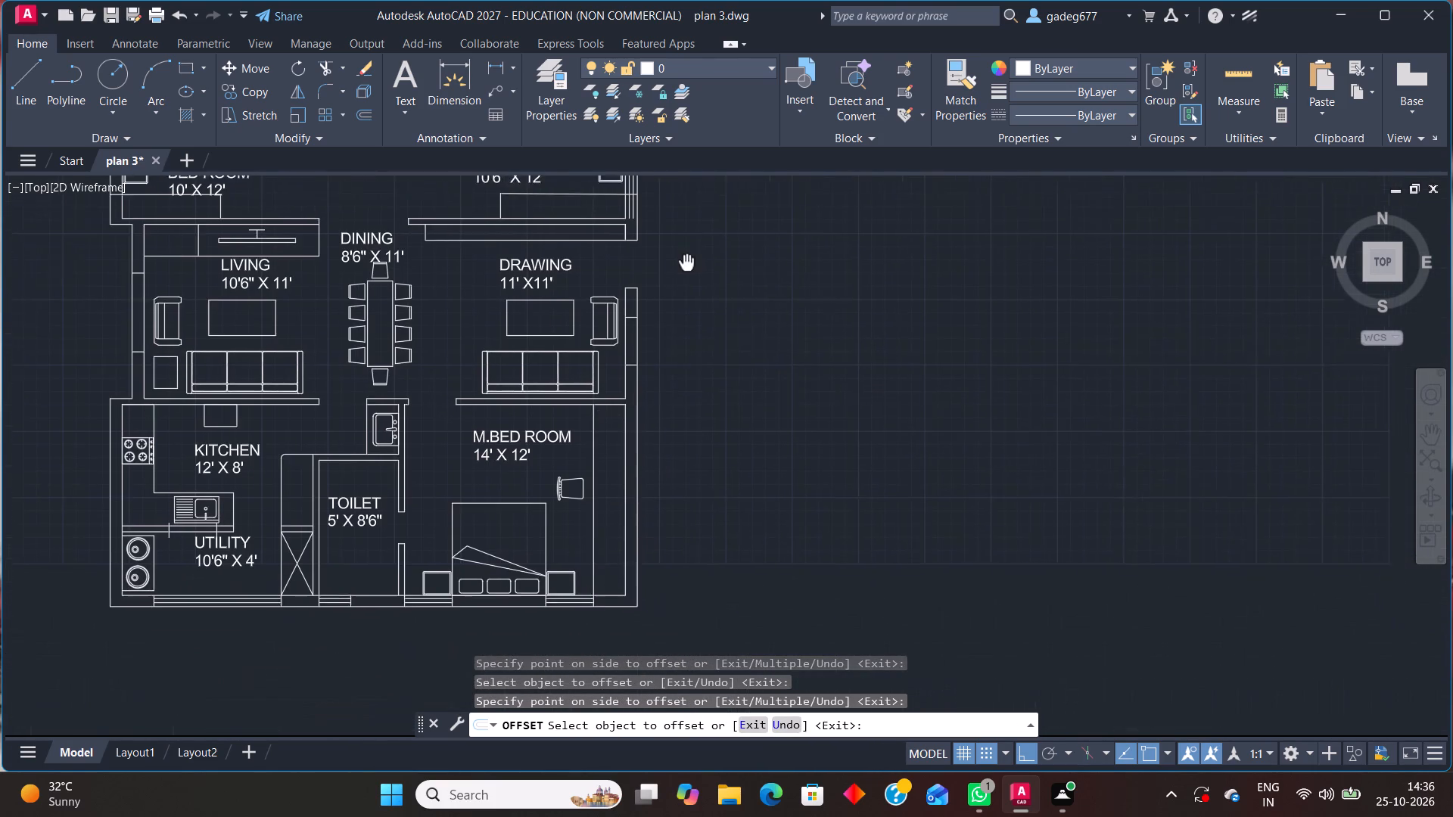
{"action": "middle_click_drag", "start_coordinate": [683, 257], "coordinate": [682, 255]}
{"action": "left_click", "coordinate": [621, 374]}
{"action": "left_click", "coordinate": [638, 367]}
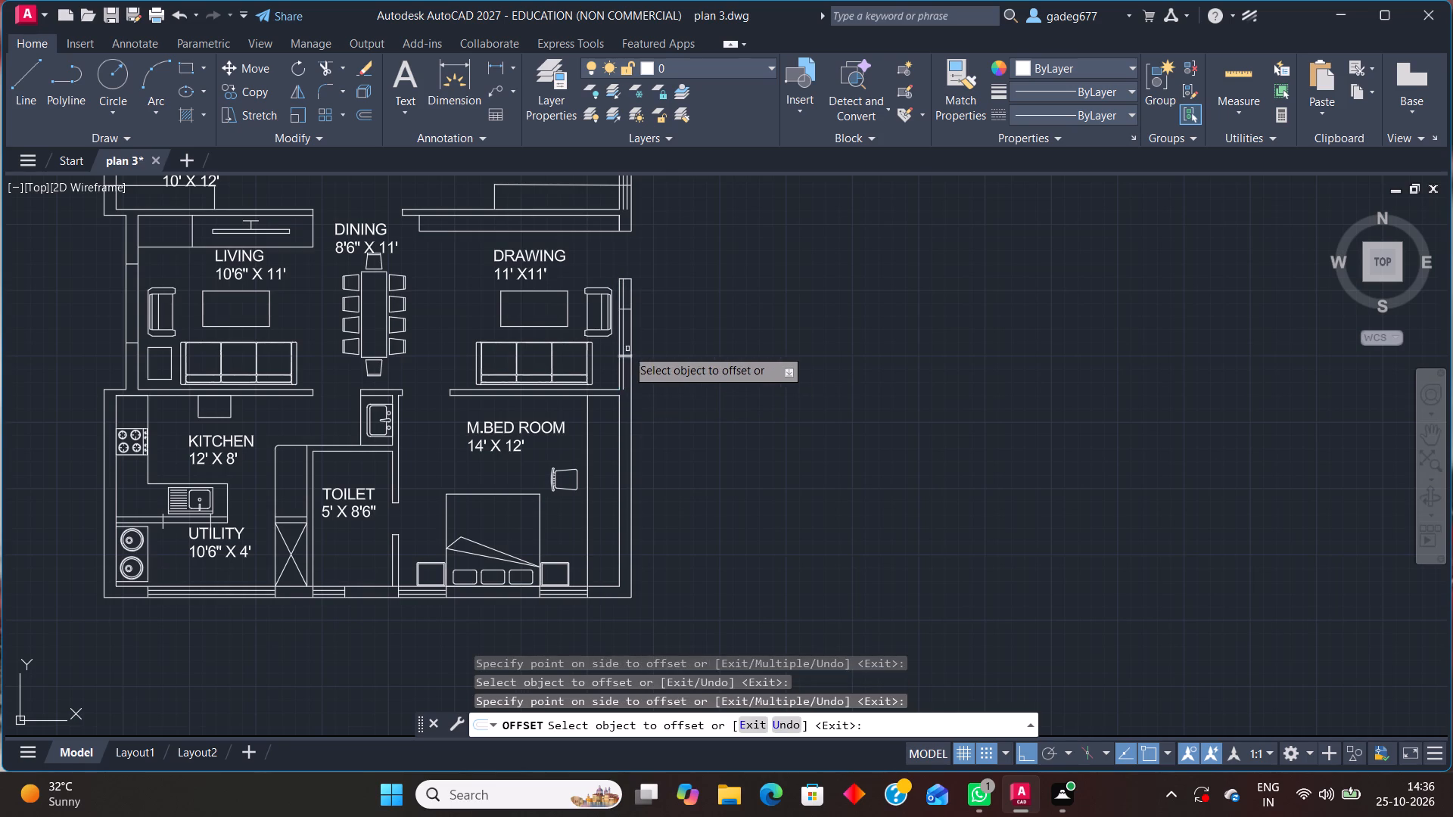
{"action": "left_click", "coordinate": [624, 345]}
{"action": "left_click", "coordinate": [634, 337]}
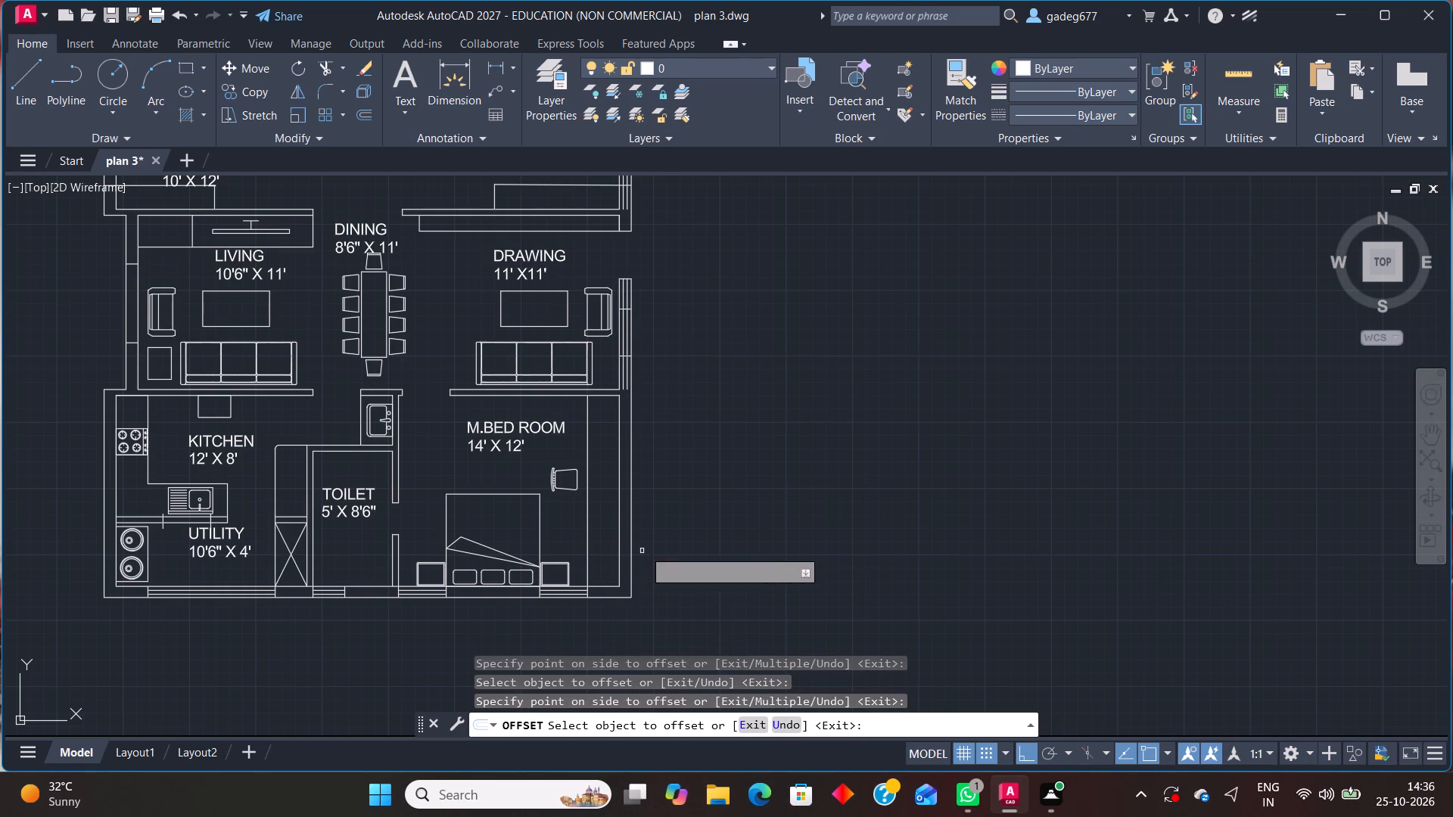
Offset the inner face of the LIVING room's outer wall twice outward by 3" through its marked window opening.
{"action": "middle_click_drag", "start_coordinate": [648, 545], "coordinate": [864, 583]}
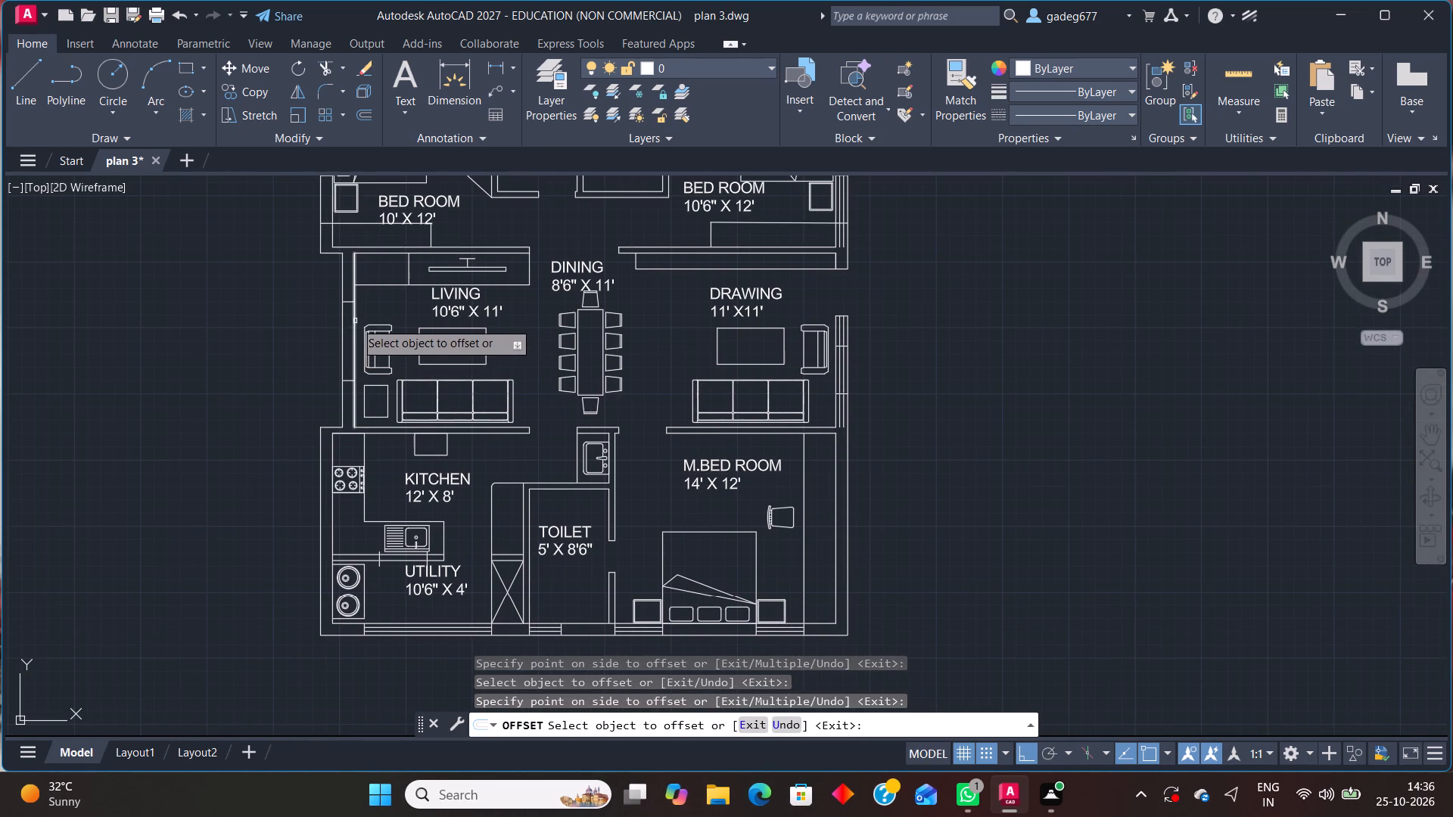
{"action": "left_click", "coordinate": [355, 322]}
{"action": "left_click", "coordinate": [340, 328]}
{"action": "left_click", "coordinate": [349, 328]}
{"action": "left_click", "coordinate": [335, 331]}
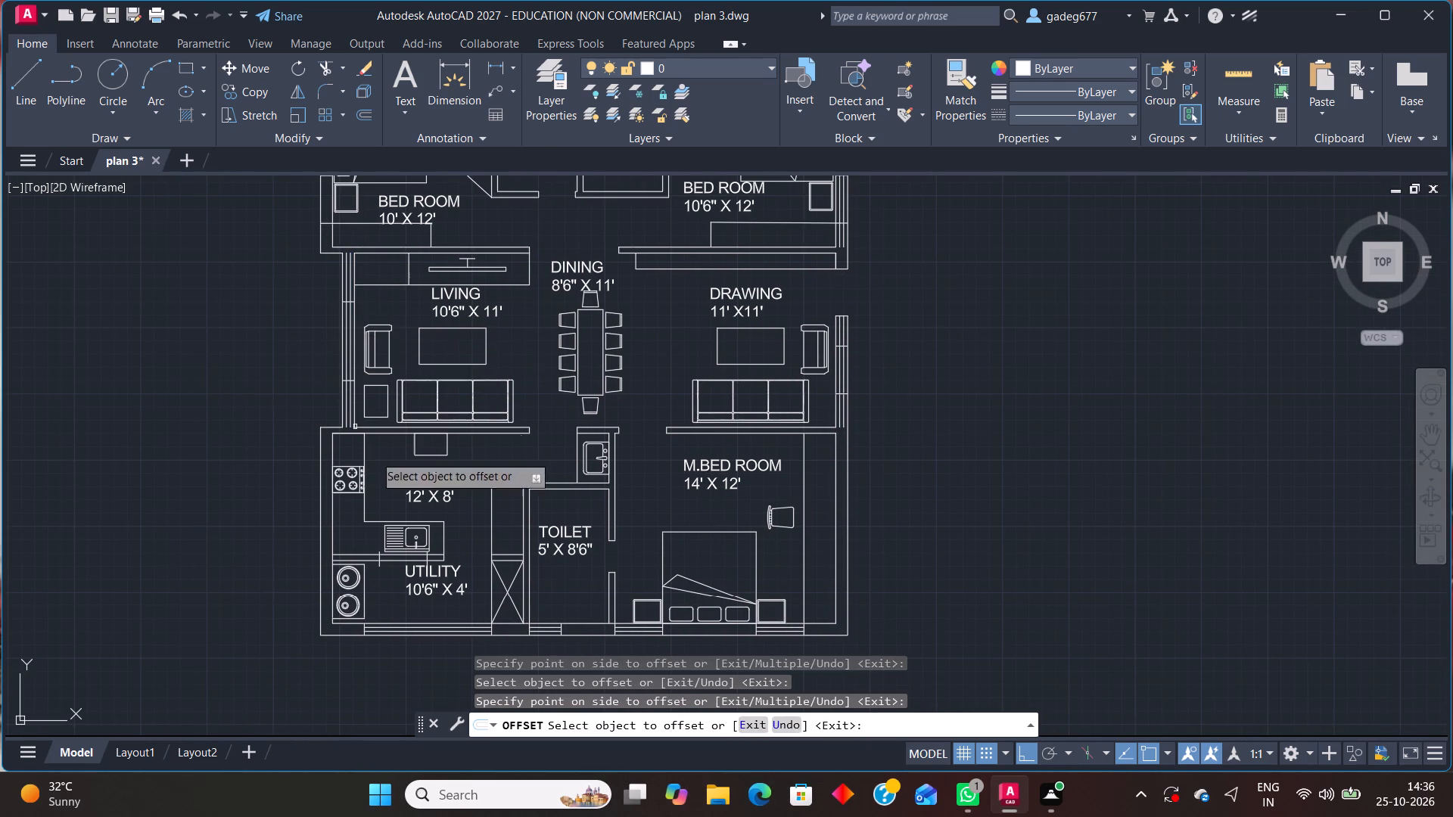
Offset both faces of the wall between the KITCHEN sink and UTILITY by 3" into the wall, one line from each face.
{"action": "scroll", "coordinate": [425, 443], "scroll_direction": "up", "scroll_amount": 4}
{"action": "scroll", "coordinate": [441, 406], "scroll_direction": "down", "scroll_amount": 1}
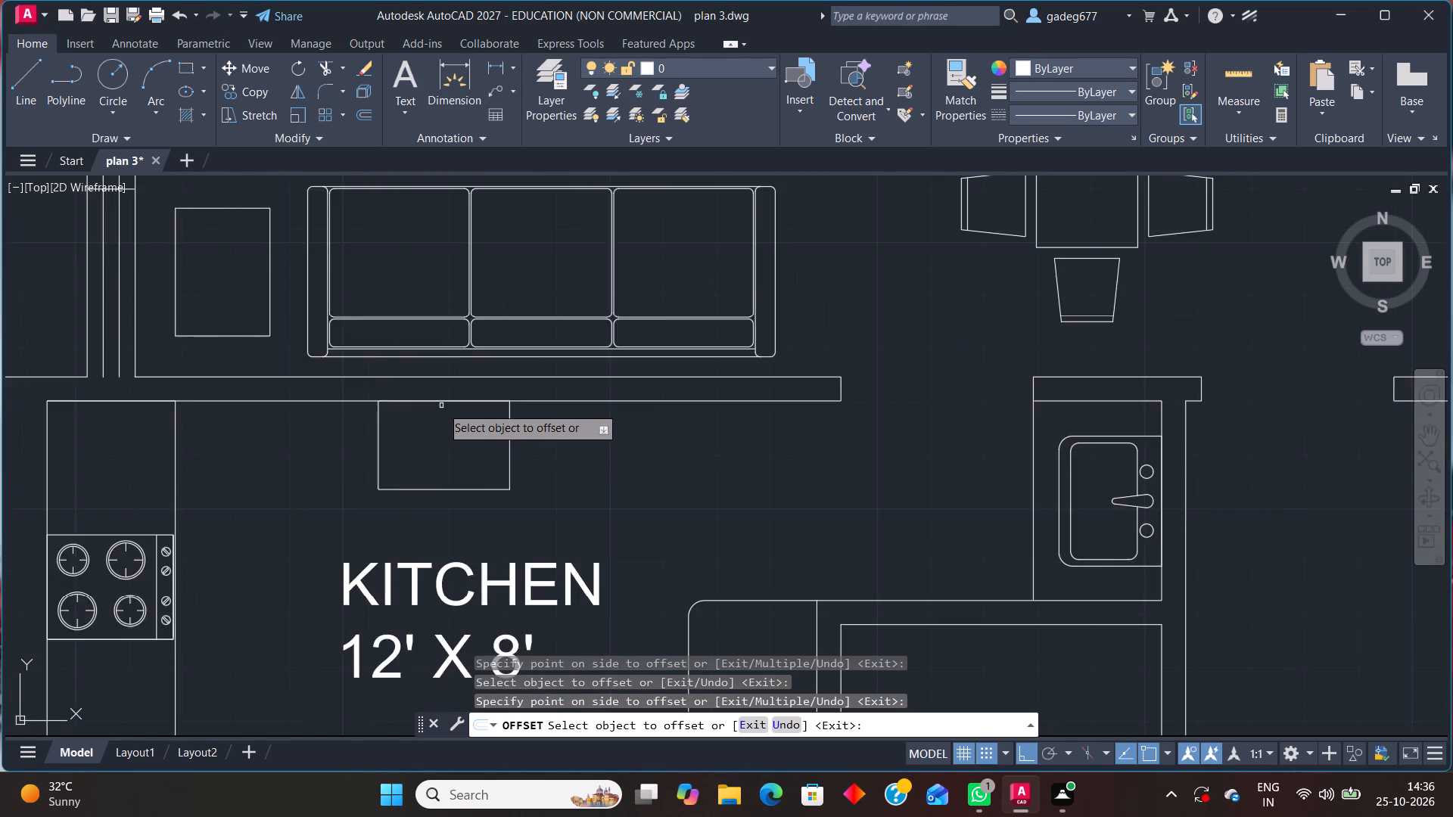
{"action": "scroll", "coordinate": [441, 406], "scroll_direction": "down", "scroll_amount": 1}
{"action": "middle_click_drag", "start_coordinate": [443, 403], "coordinate": [417, 205]}
{"action": "scroll", "coordinate": [357, 521], "scroll_direction": "up", "scroll_amount": 2}
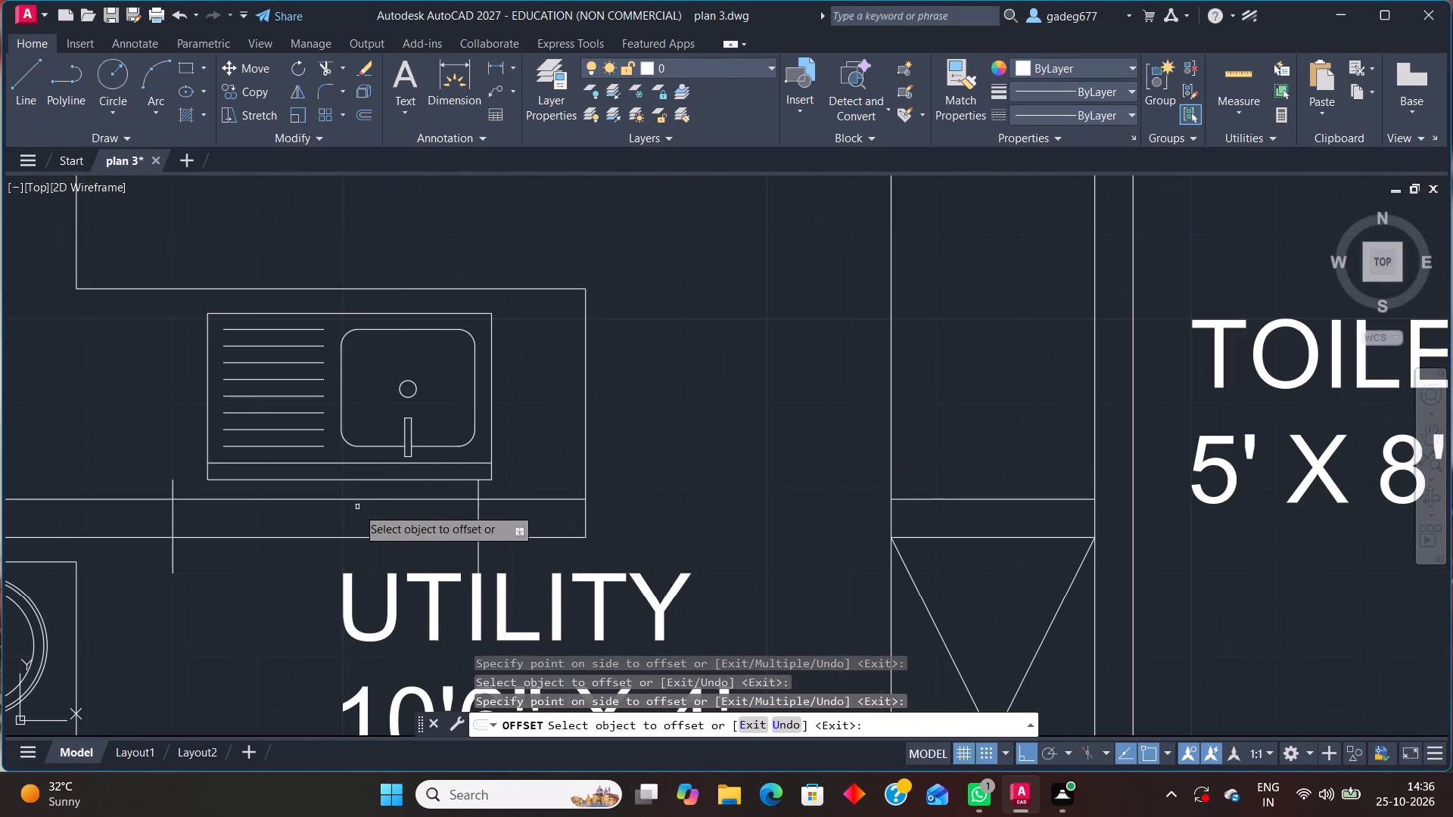
{"action": "left_click", "coordinate": [359, 501]}
{"action": "left_click", "coordinate": [360, 546]}
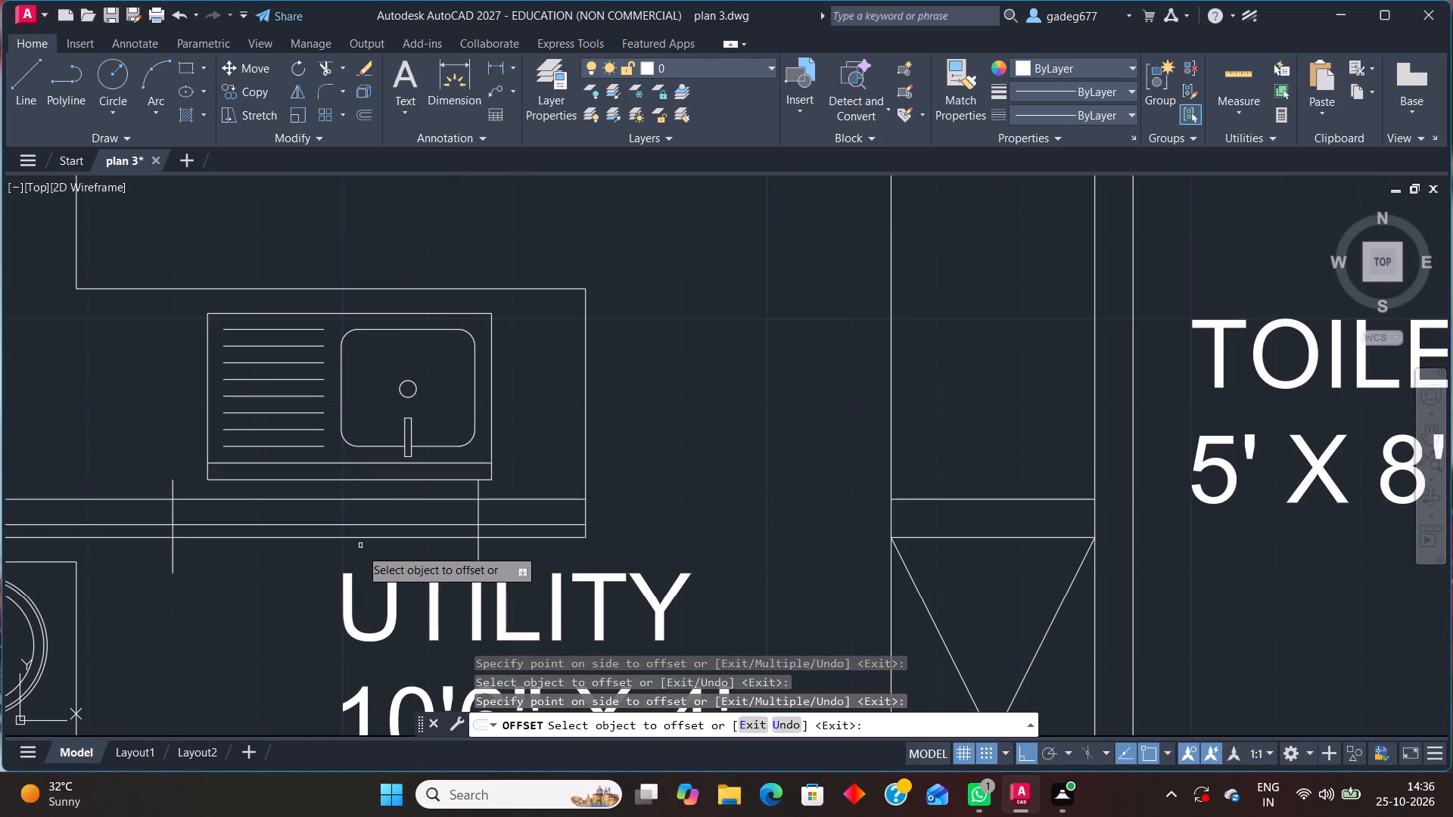
{"action": "left_click", "coordinate": [363, 542]}
{"action": "left_click", "coordinate": [365, 537]}
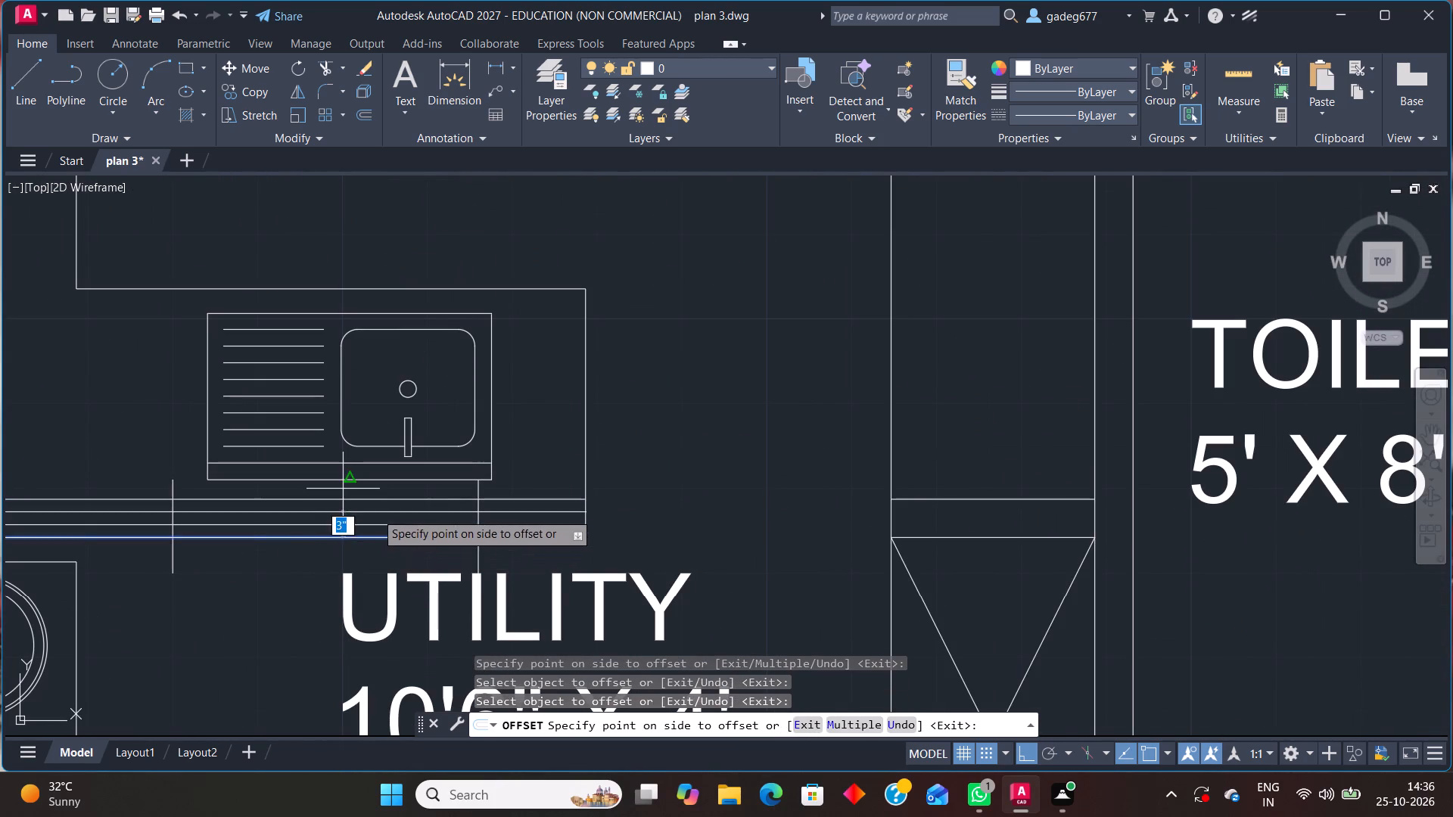
{"action": "left_click", "coordinate": [378, 508]}
{"action": "scroll", "coordinate": [282, 587], "scroll_direction": "down", "scroll_amount": 2}
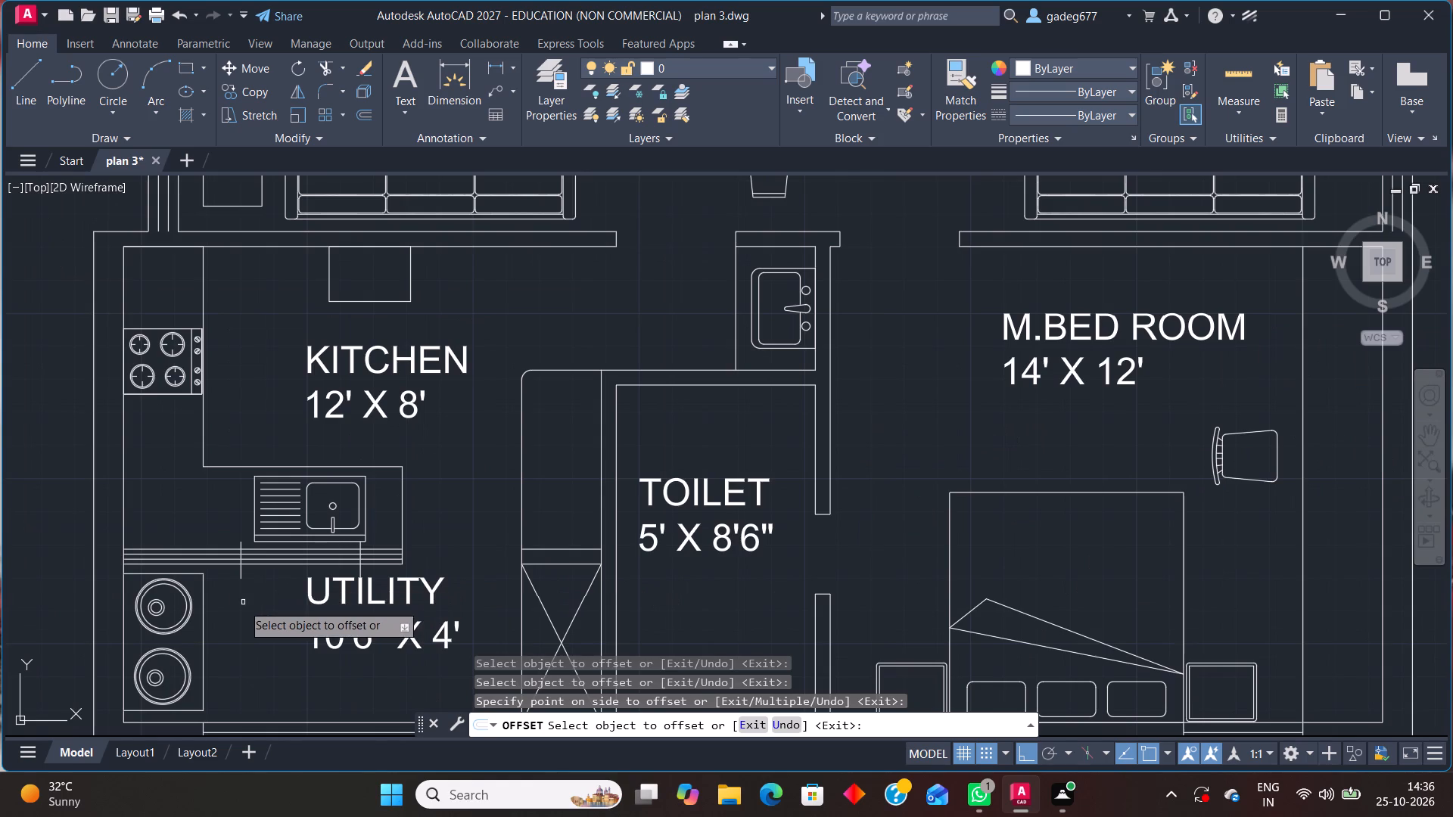
{"action": "middle_click_drag", "start_coordinate": [242, 604], "coordinate": [282, 592]}
{"action": "scroll", "coordinate": [282, 592], "scroll_direction": "up", "scroll_amount": 1}
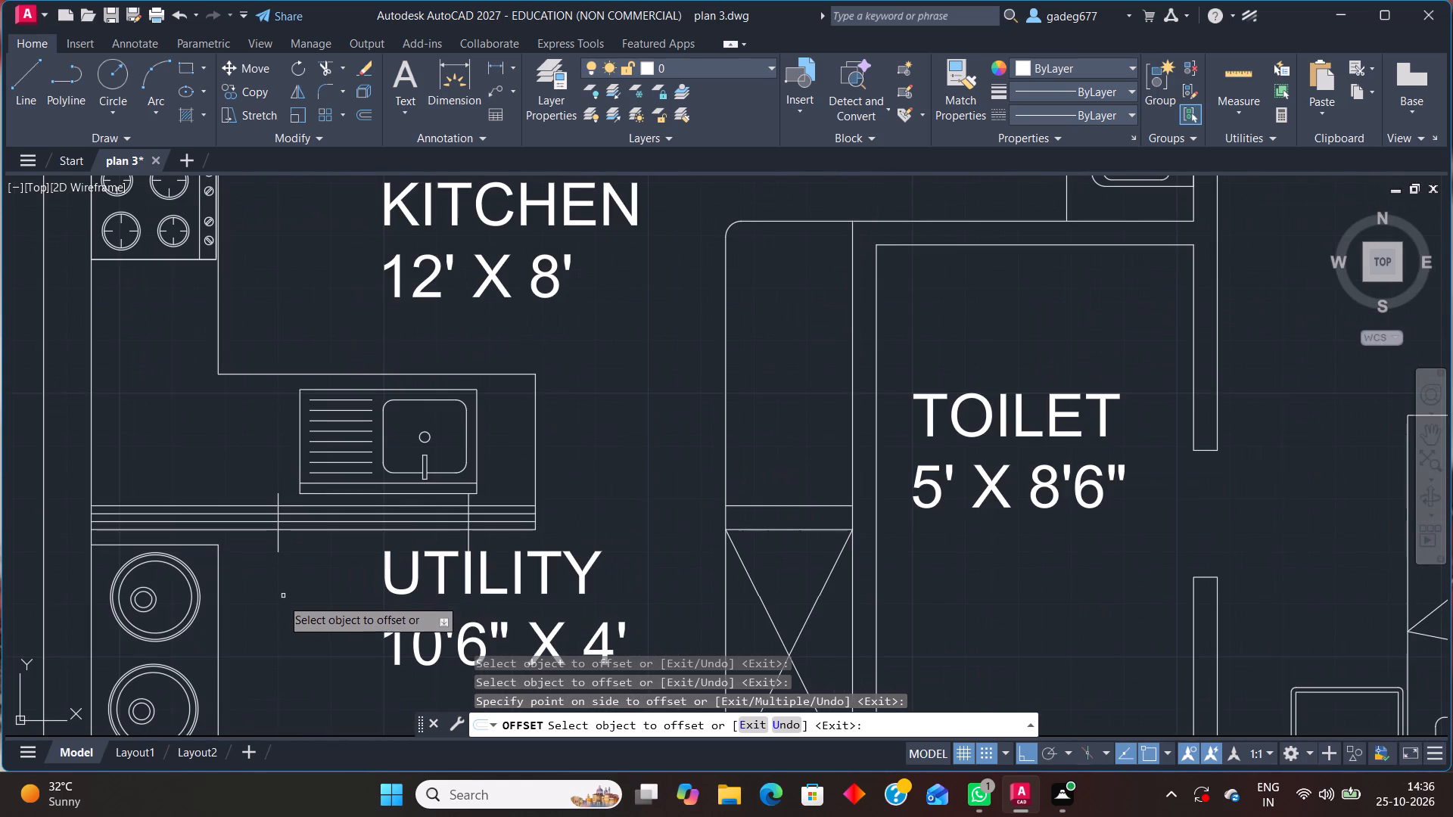
{"action": "scroll", "coordinate": [265, 616], "scroll_direction": "down", "scroll_amount": 2}
{"action": "key", "text": "Escape"}
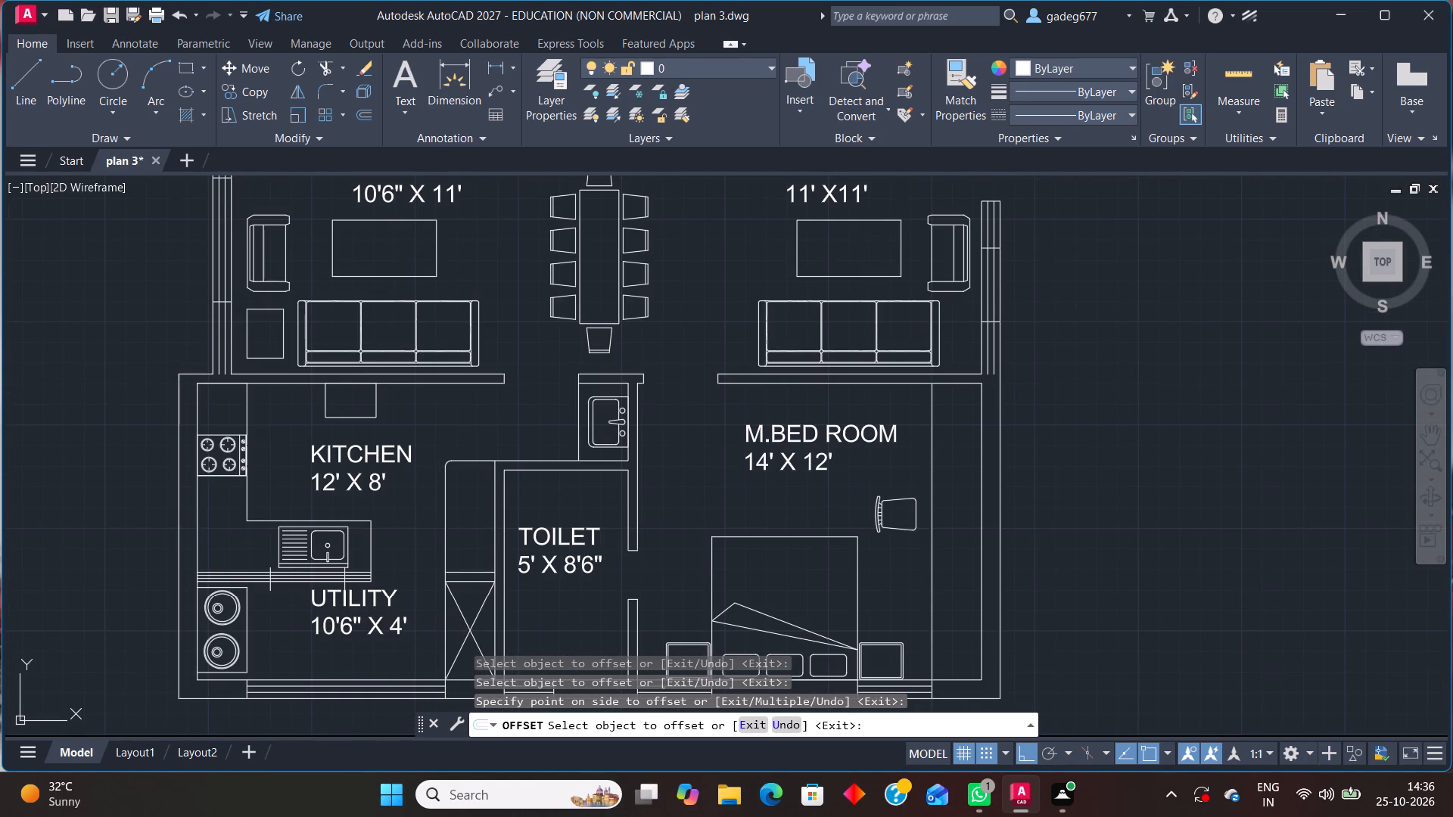
Trim the KITCHEN–UTILITY wall's offset lines outside the marked window opening, and the mark ends projecting beyond the wall.
{"action": "key", "text": "t"}
{"action": "key", "text": "r"}
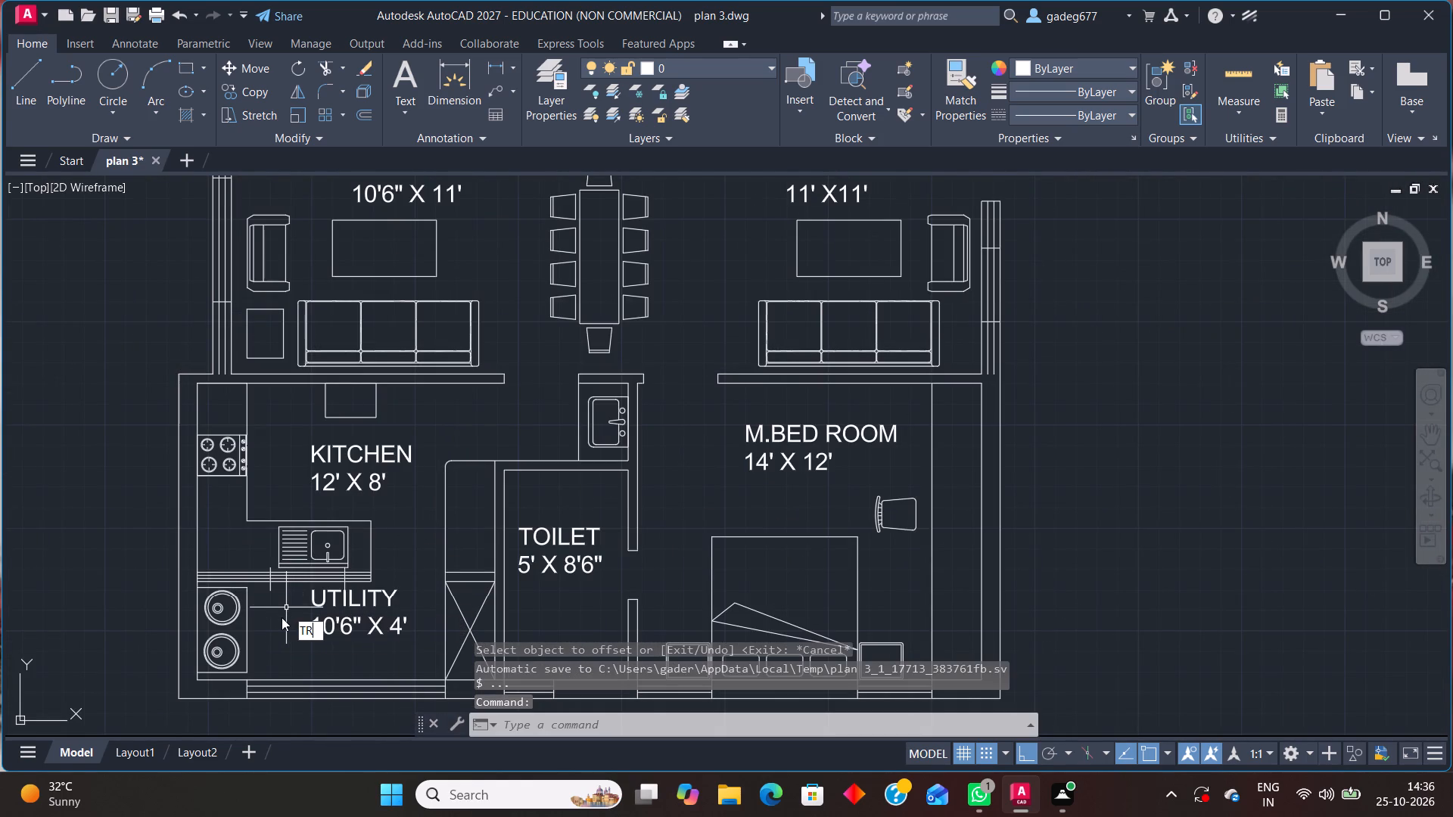
{"action": "key", "text": "Return"}
{"action": "scroll", "coordinate": [248, 588], "scroll_direction": "up", "scroll_amount": 2}
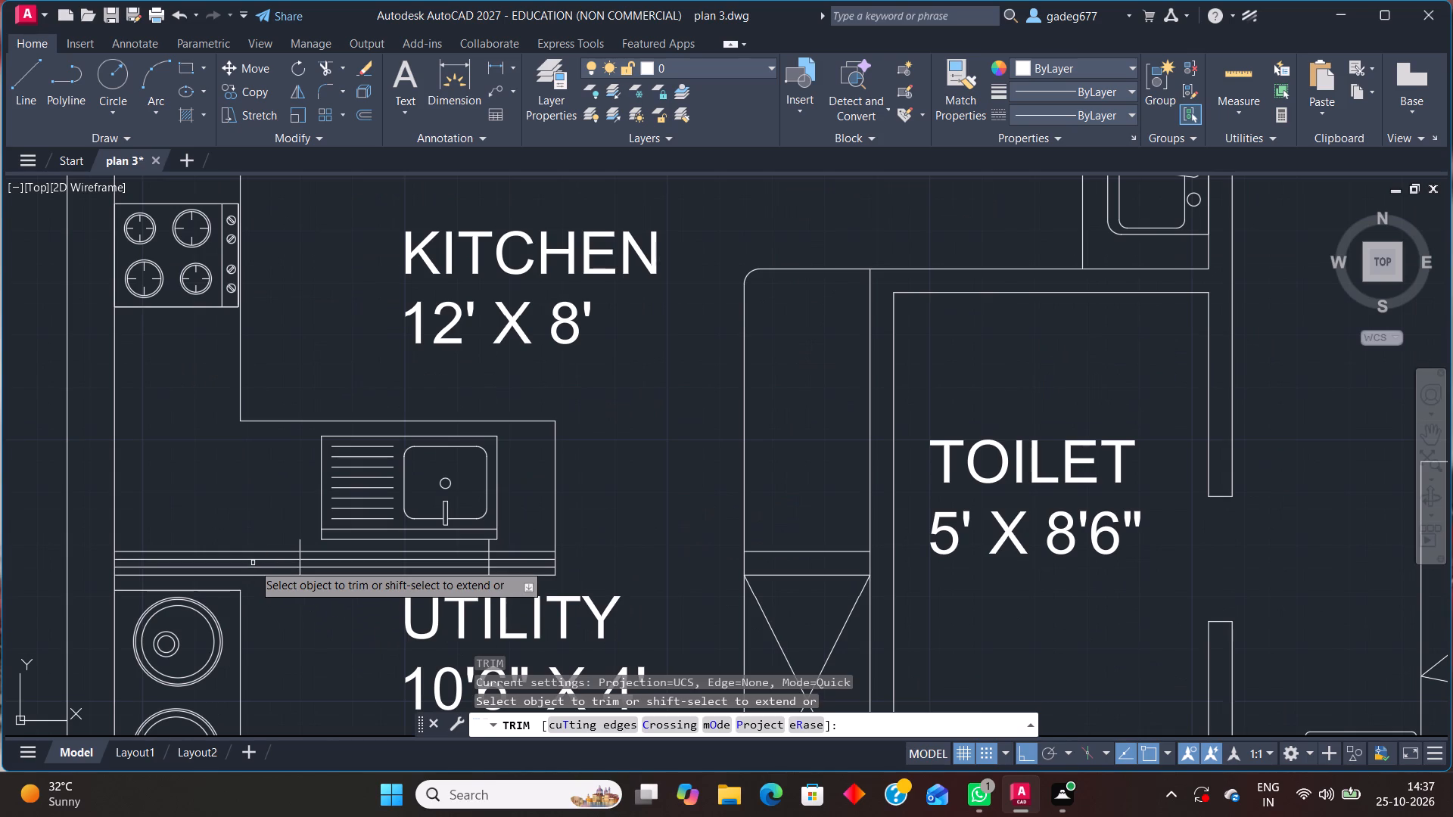
{"action": "left_click", "coordinate": [253, 564]}
{"action": "left_click", "coordinate": [255, 559]}
{"action": "left_click", "coordinate": [254, 566]}
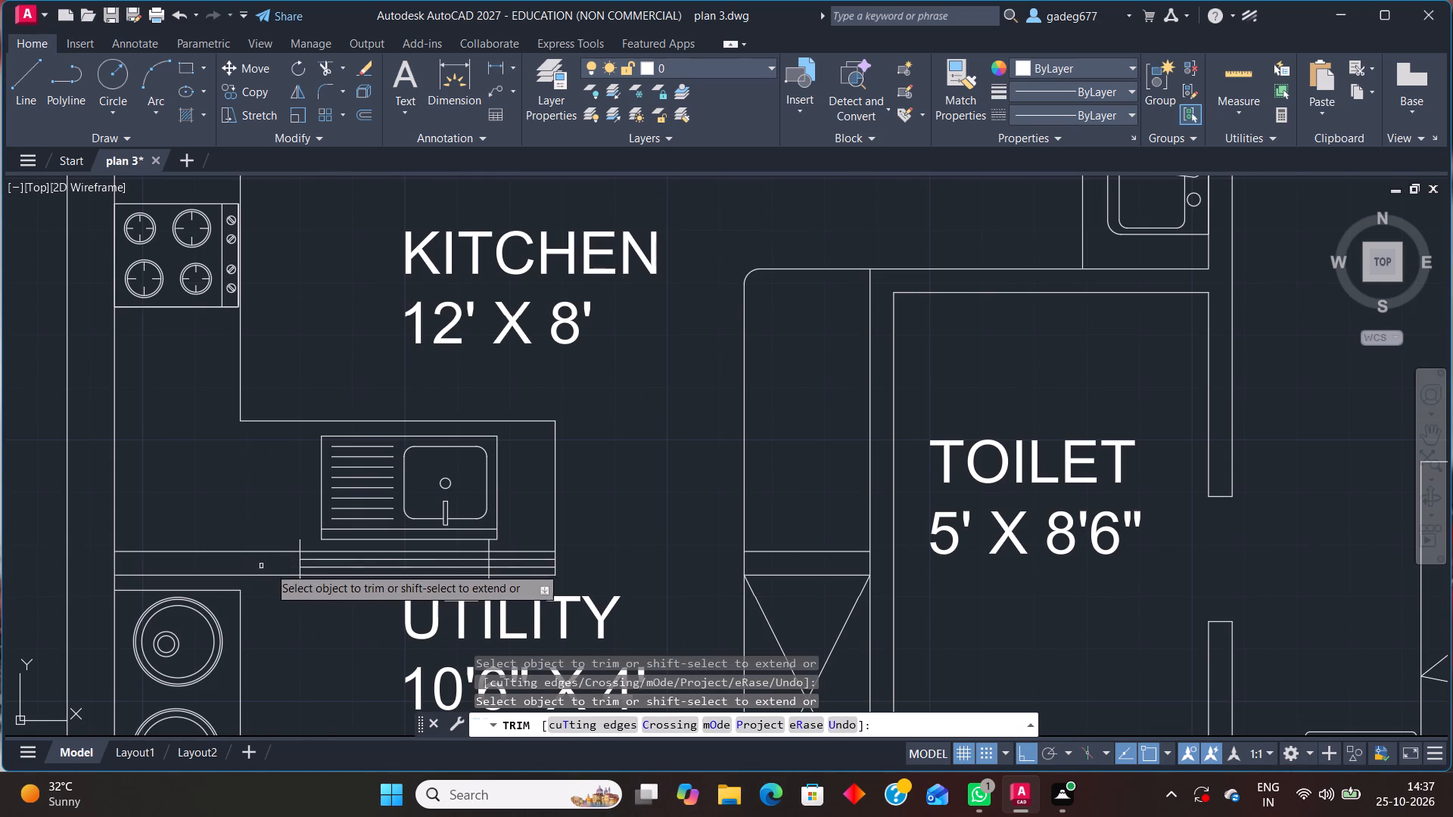
{"action": "left_click", "coordinate": [300, 547]}
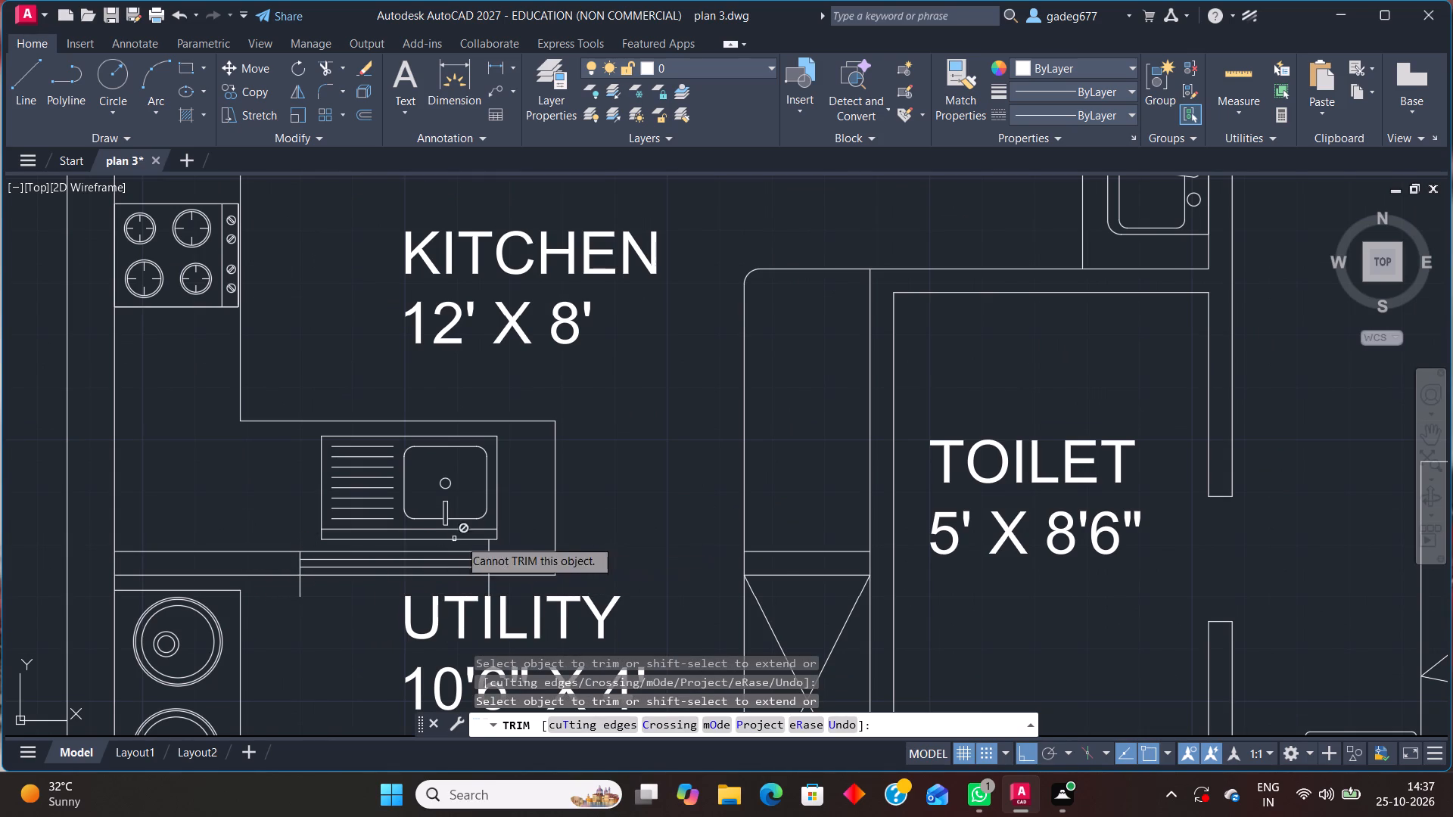
{"action": "left_click", "coordinate": [487, 548]}
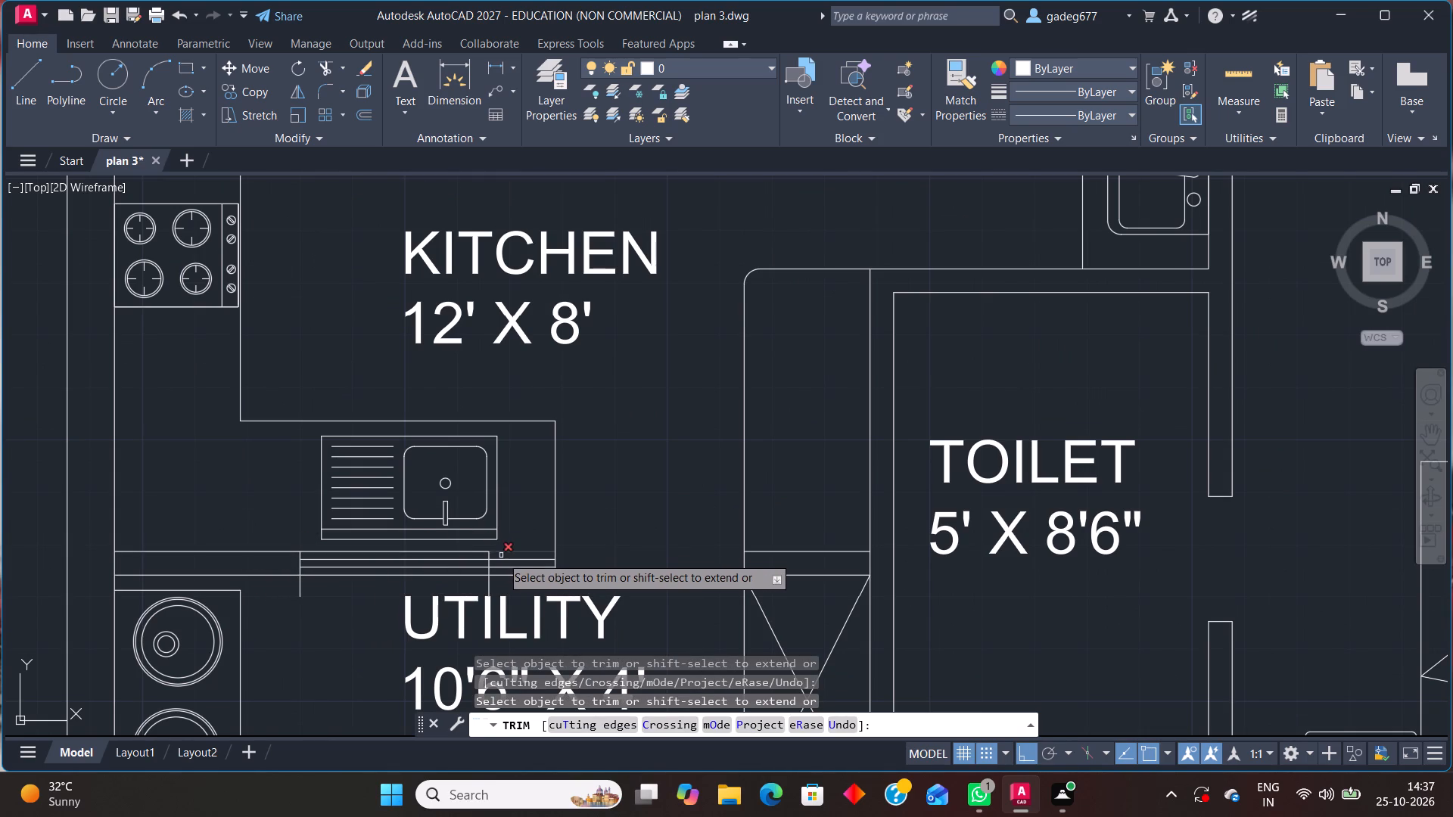
{"action": "left_click", "coordinate": [502, 558]}
{"action": "left_click", "coordinate": [509, 567]}
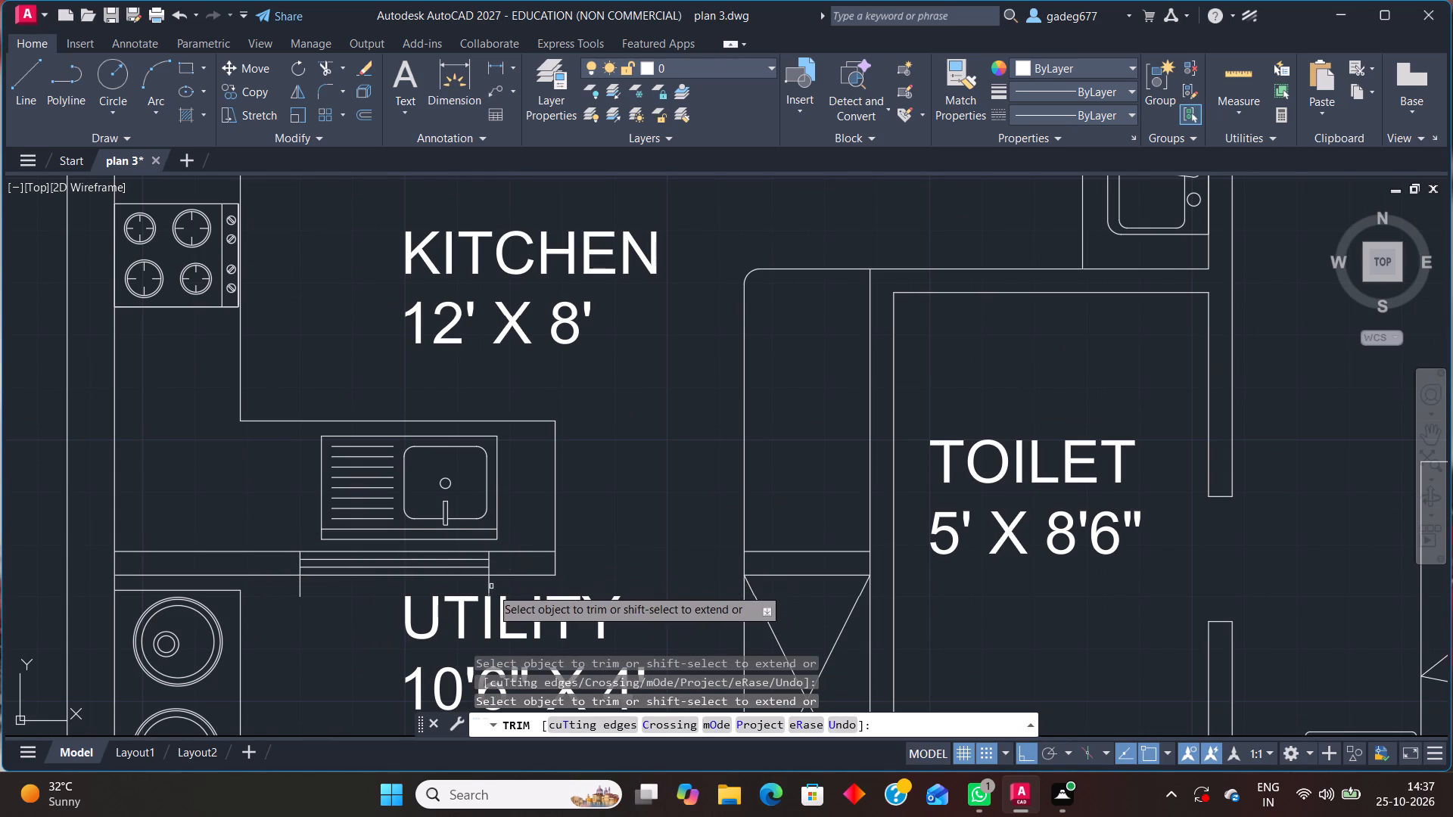
{"action": "left_click", "coordinate": [487, 589]}
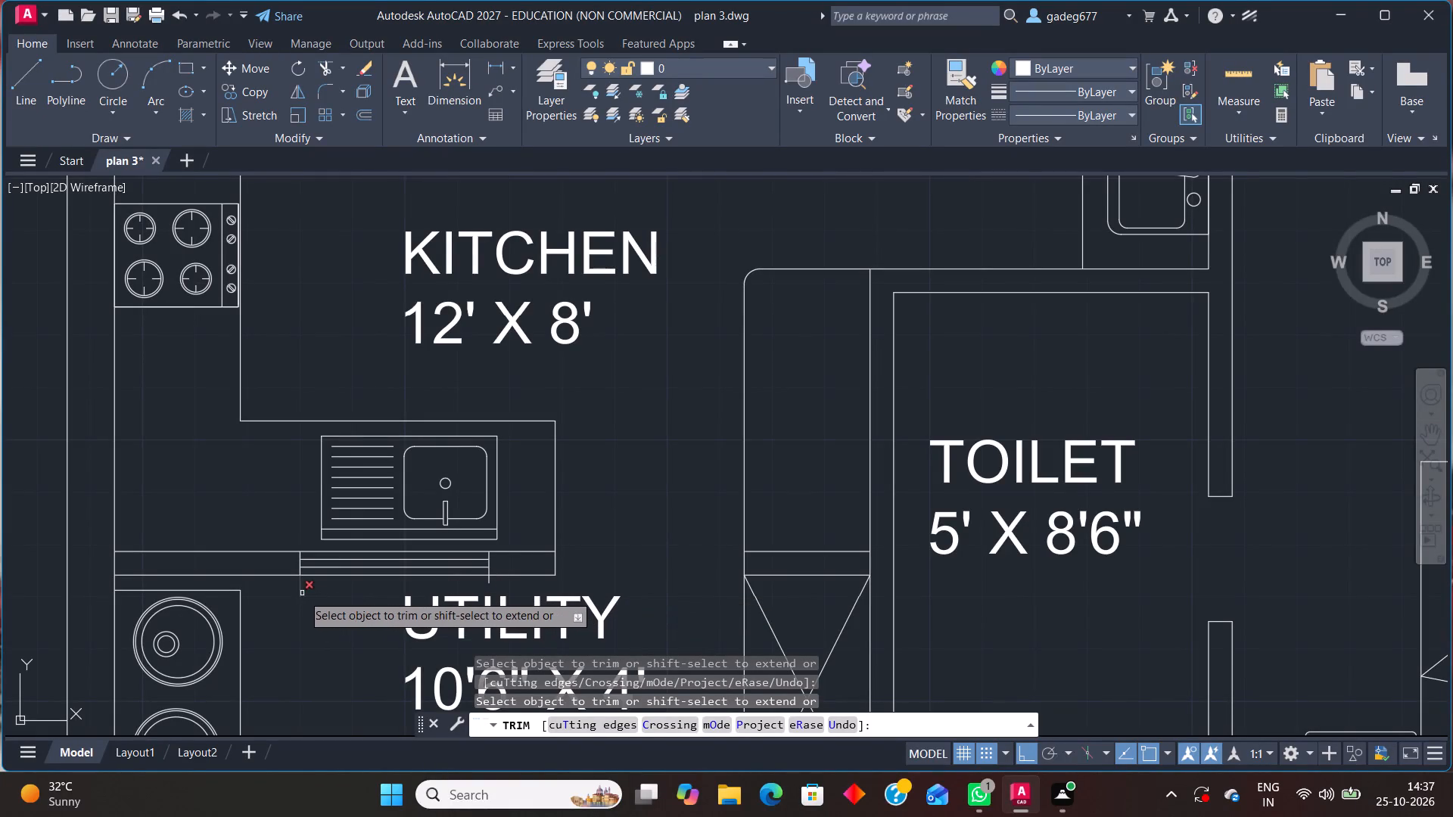
{"action": "left_click", "coordinate": [302, 594]}
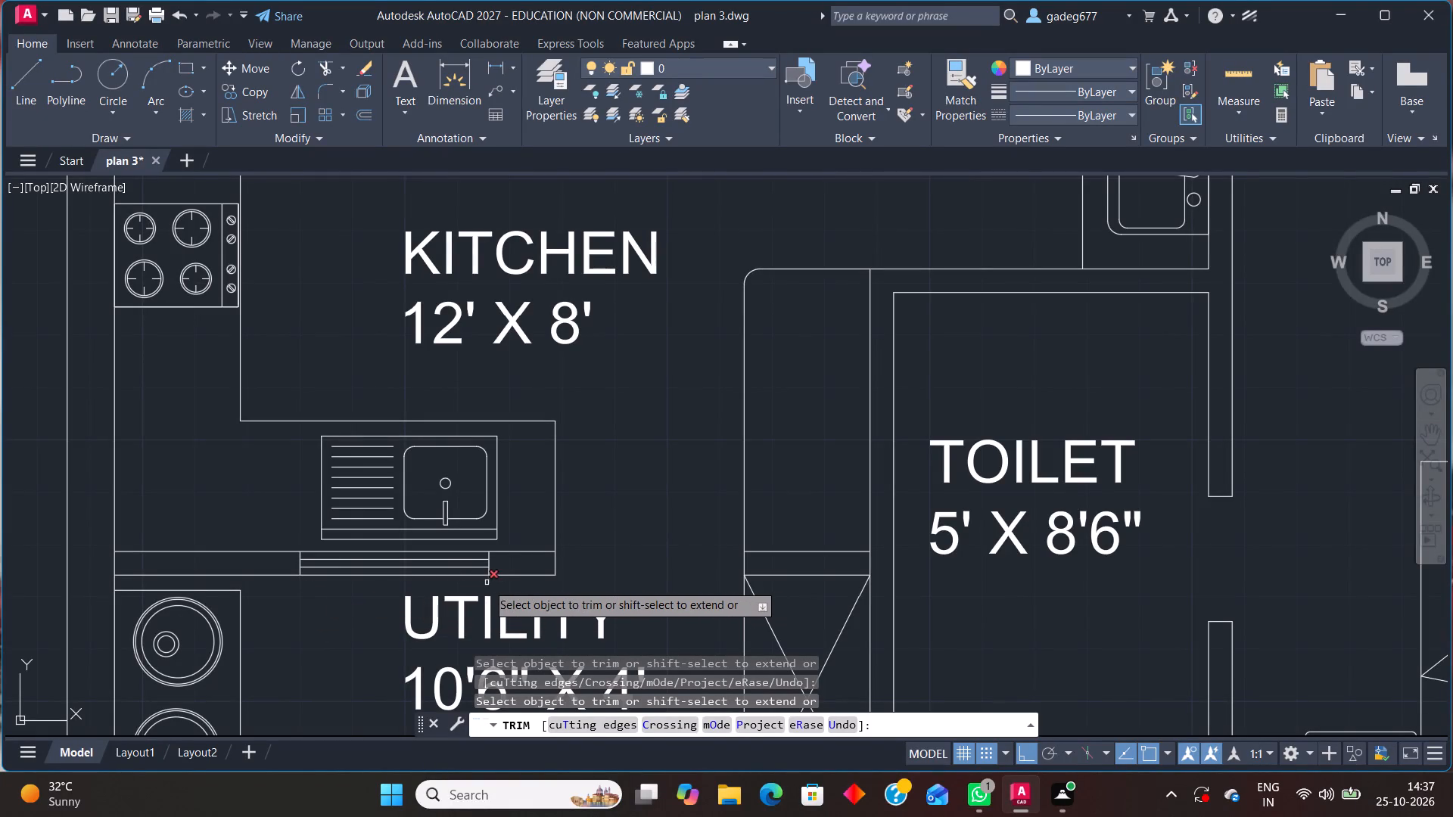
{"action": "left_click", "coordinate": [487, 583]}
Trim both offset lines in the LIVING room's outer wall on either side of its marked window opening.
{"action": "scroll", "coordinate": [434, 599], "scroll_direction": "down", "scroll_amount": 1}
{"action": "middle_click_drag", "start_coordinate": [499, 519], "coordinate": [541, 600]}
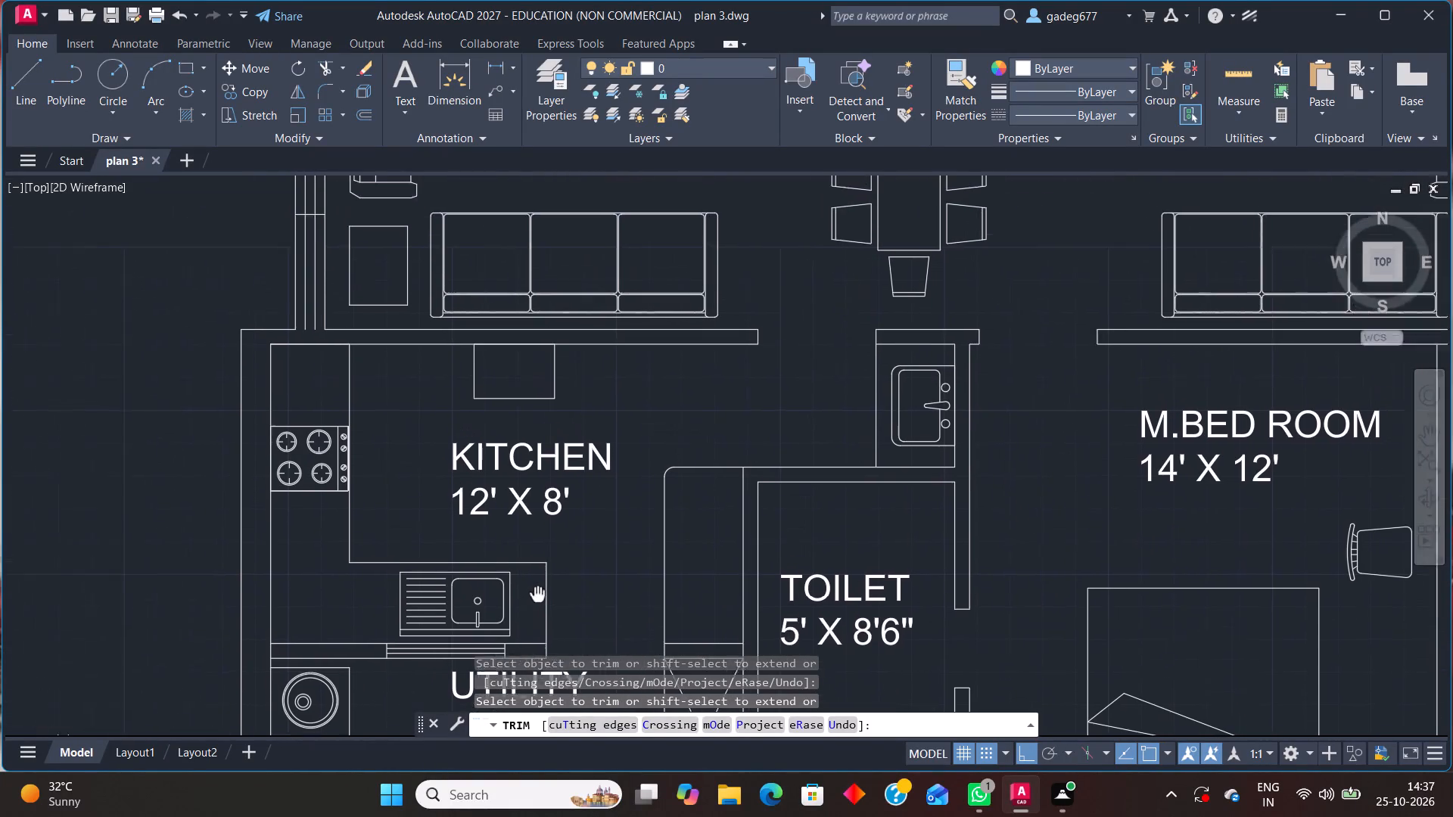
{"action": "middle_click_drag", "start_coordinate": [541, 600], "coordinate": [592, 644]}
{"action": "scroll", "coordinate": [592, 644], "scroll_direction": "down", "scroll_amount": 1}
{"action": "left_click", "coordinate": [445, 430]}
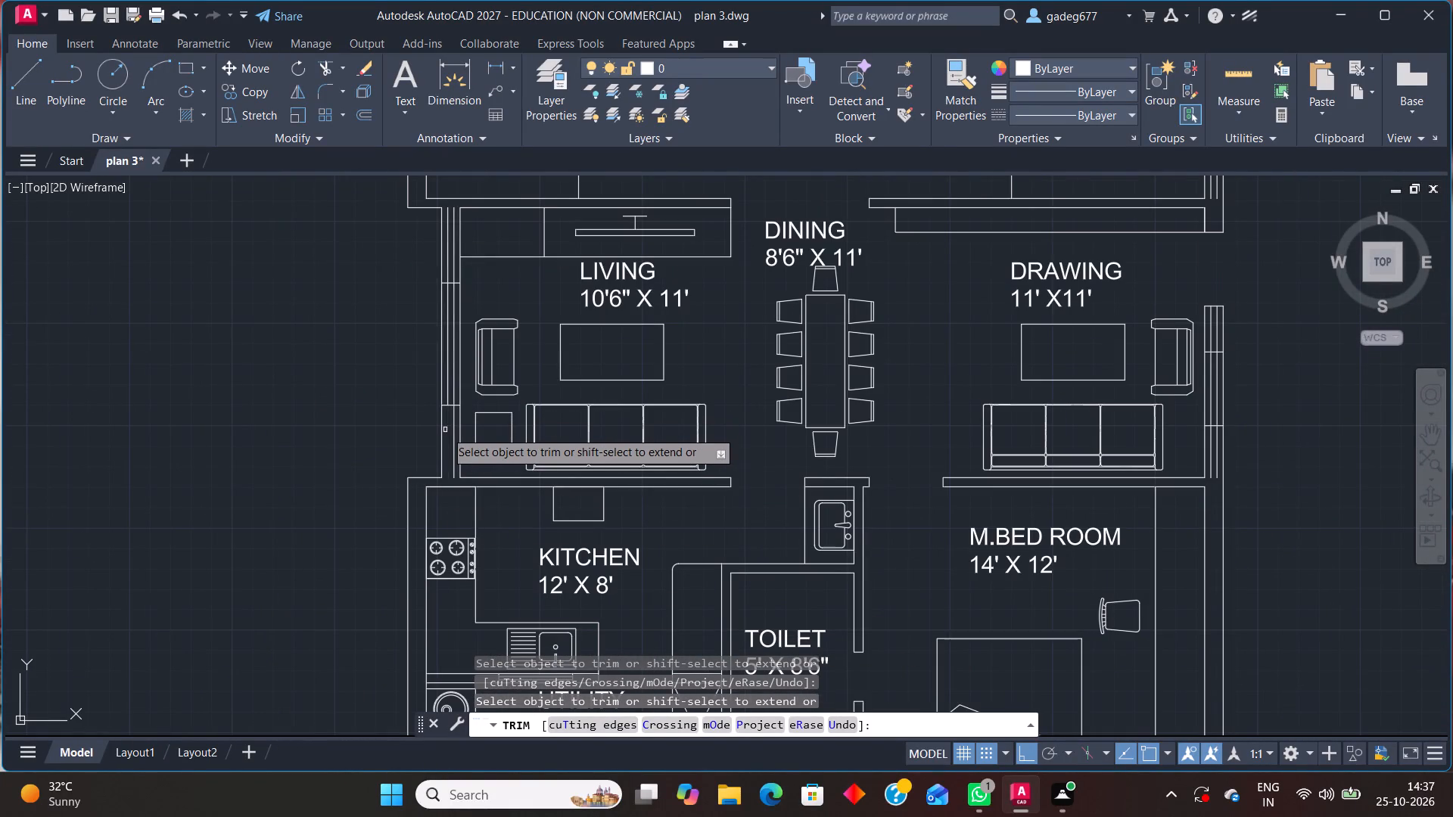
{"action": "left_click", "coordinate": [453, 422]}
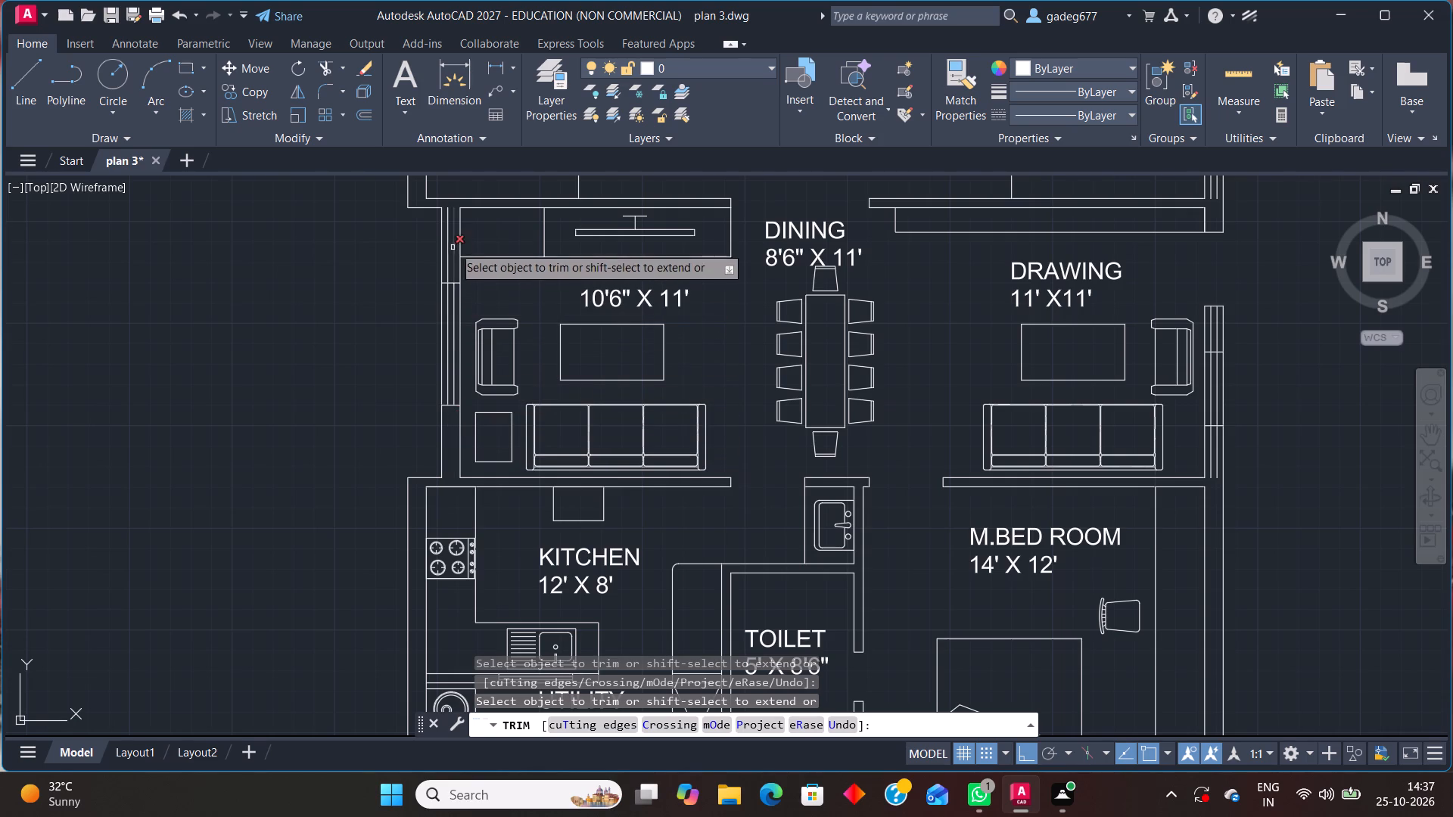
{"action": "left_click", "coordinate": [453, 244]}
{"action": "left_click", "coordinate": [446, 231]}
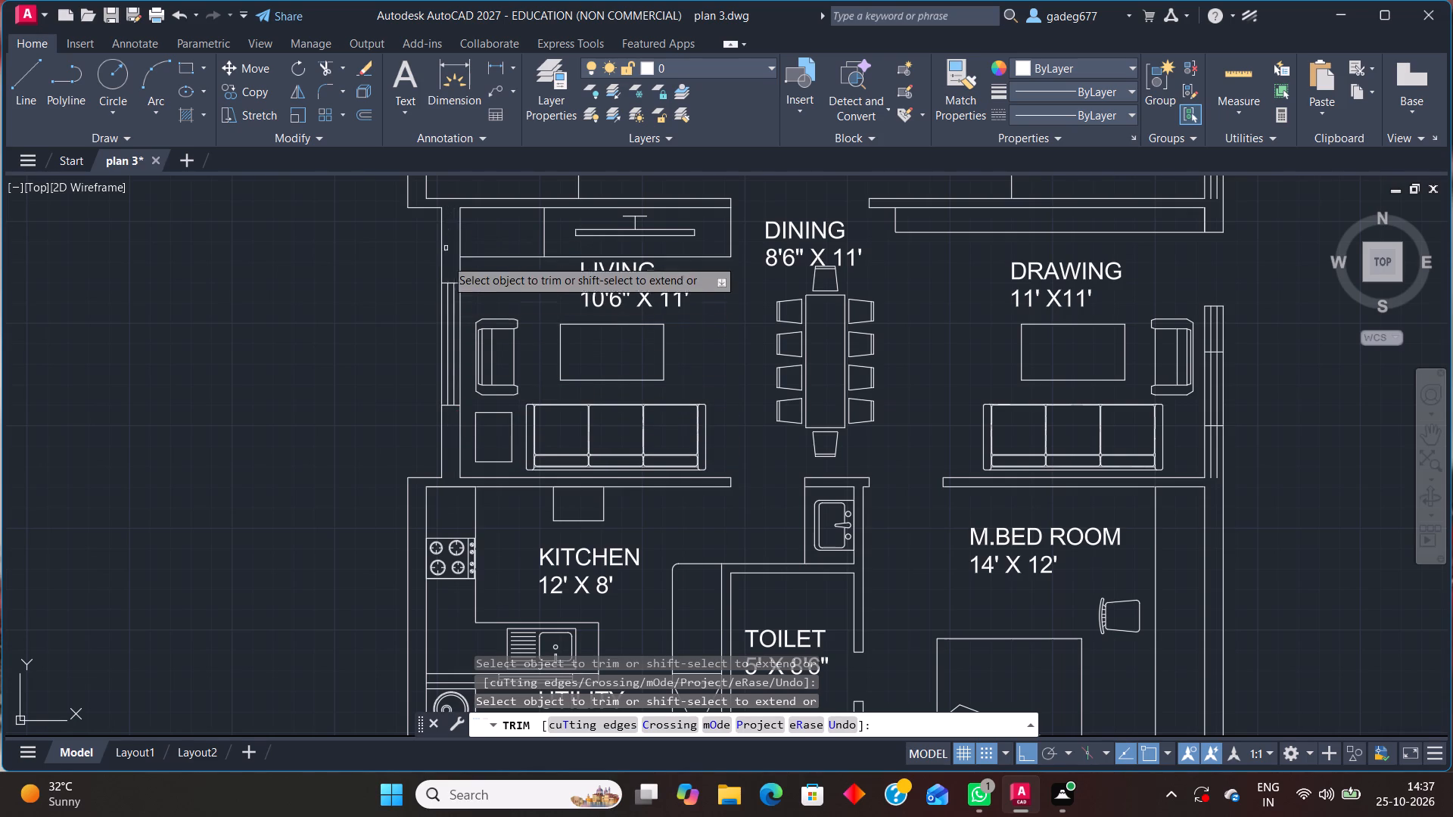
Trim the excess offset lines outside the window marks in the rear walls of the 10' X 12' BED ROOM and the adjoining-bedroom TOILET.
{"action": "middle_click_drag", "start_coordinate": [451, 287], "coordinate": [444, 647]}
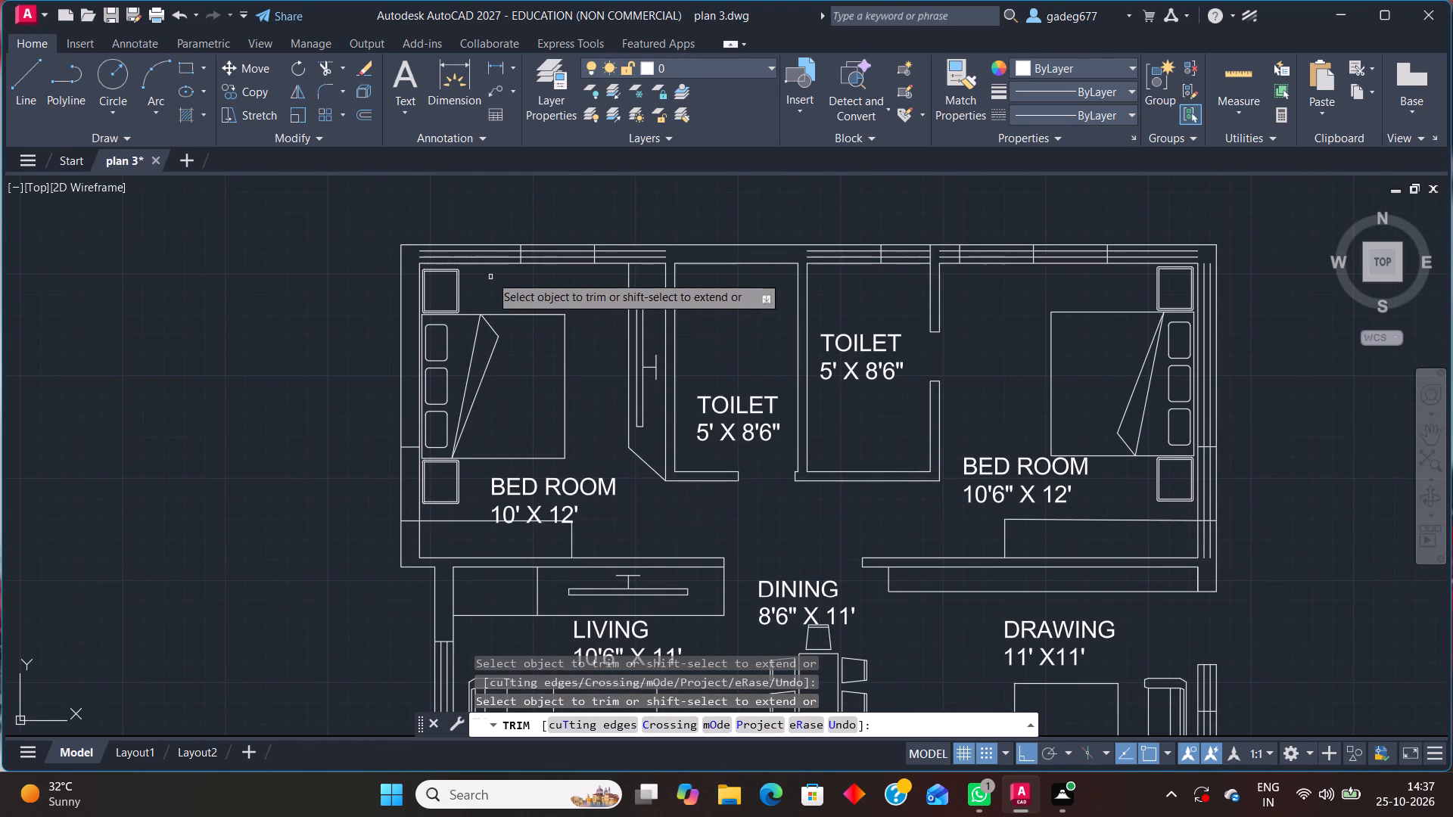
{"action": "left_click", "coordinate": [493, 259]}
{"action": "left_click", "coordinate": [493, 252]}
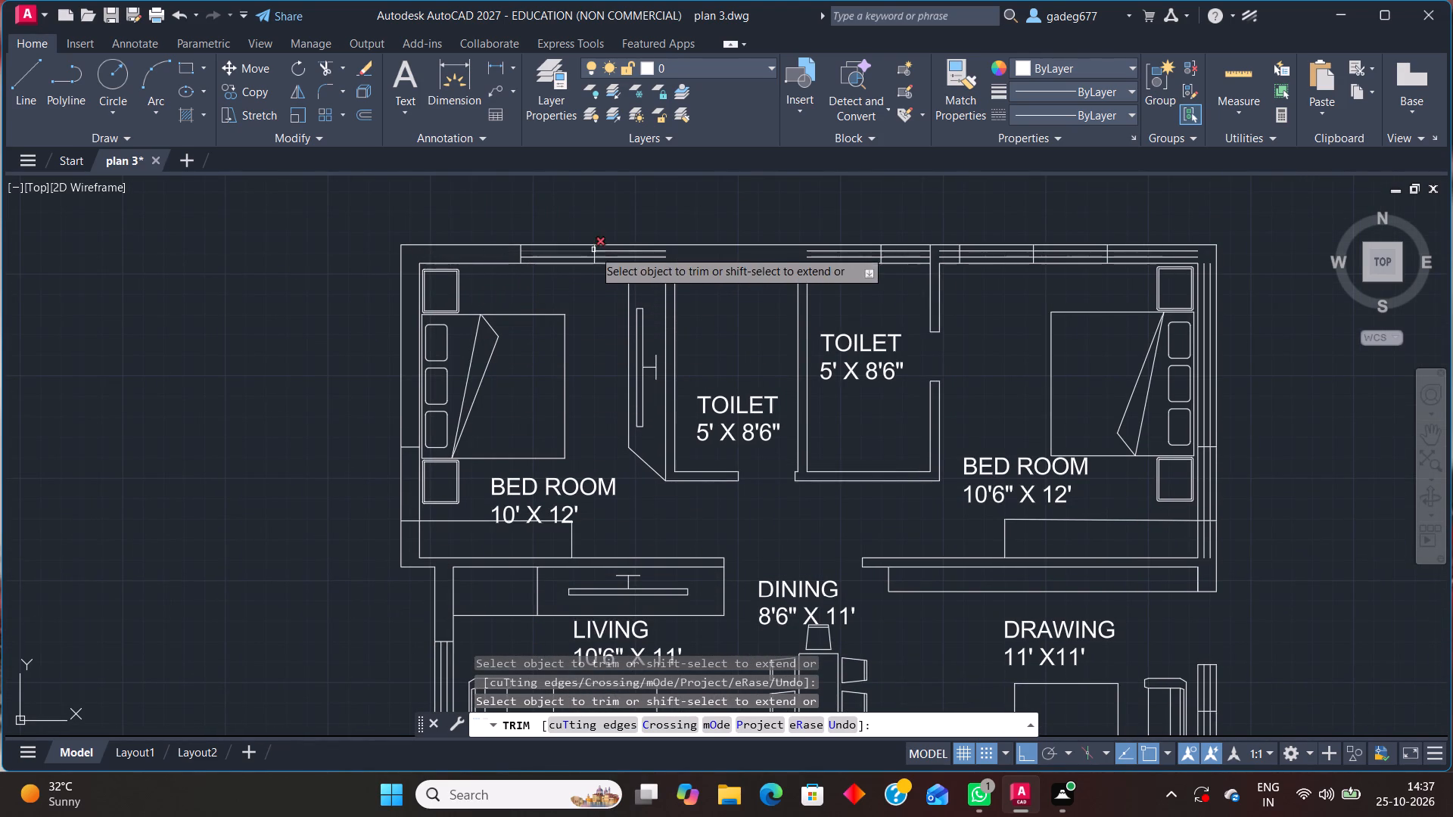
{"action": "left_click", "coordinate": [616, 253]}
{"action": "left_click", "coordinate": [618, 256]}
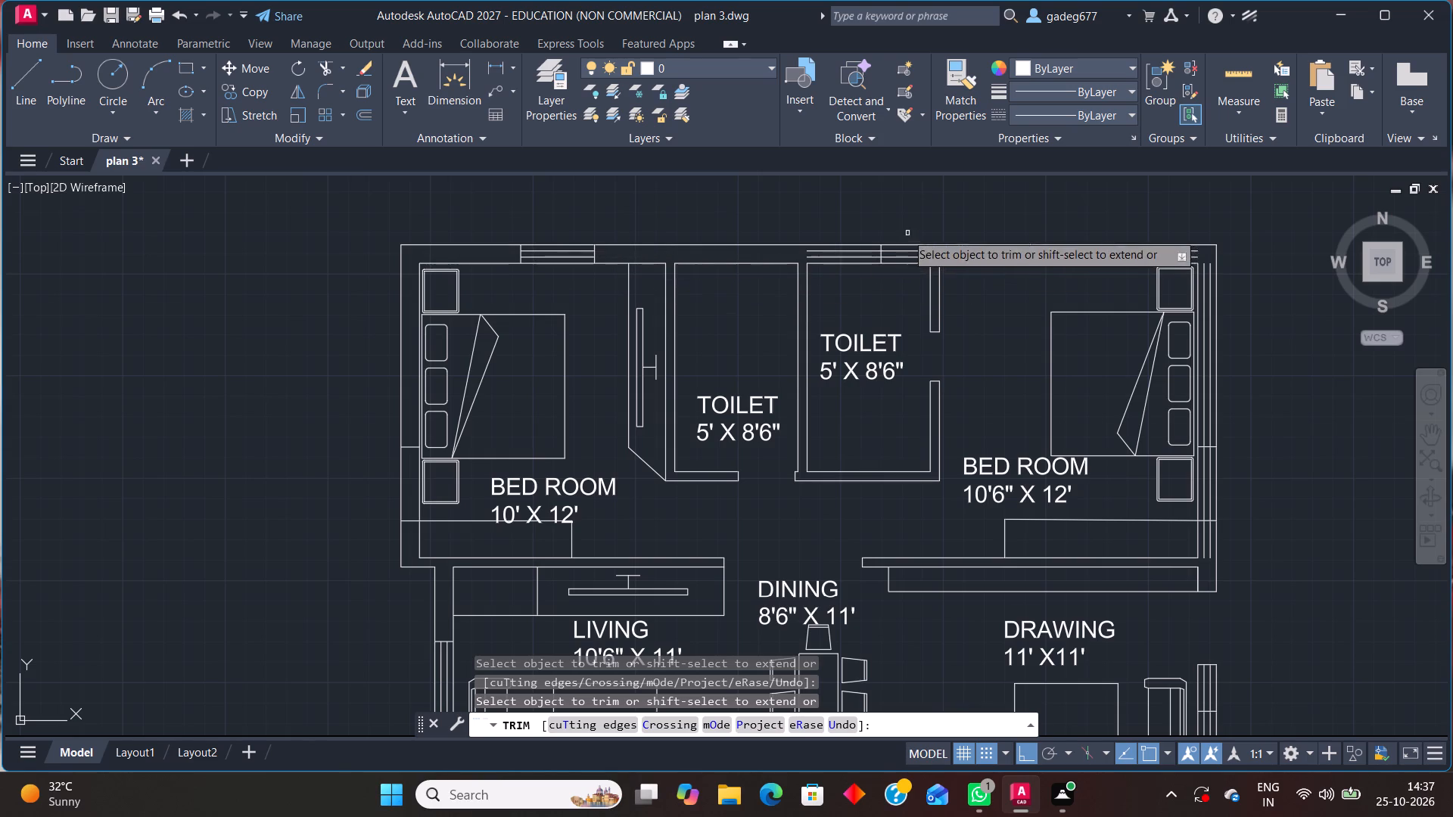
{"action": "left_click", "coordinate": [863, 250]}
{"action": "left_click", "coordinate": [863, 254]}
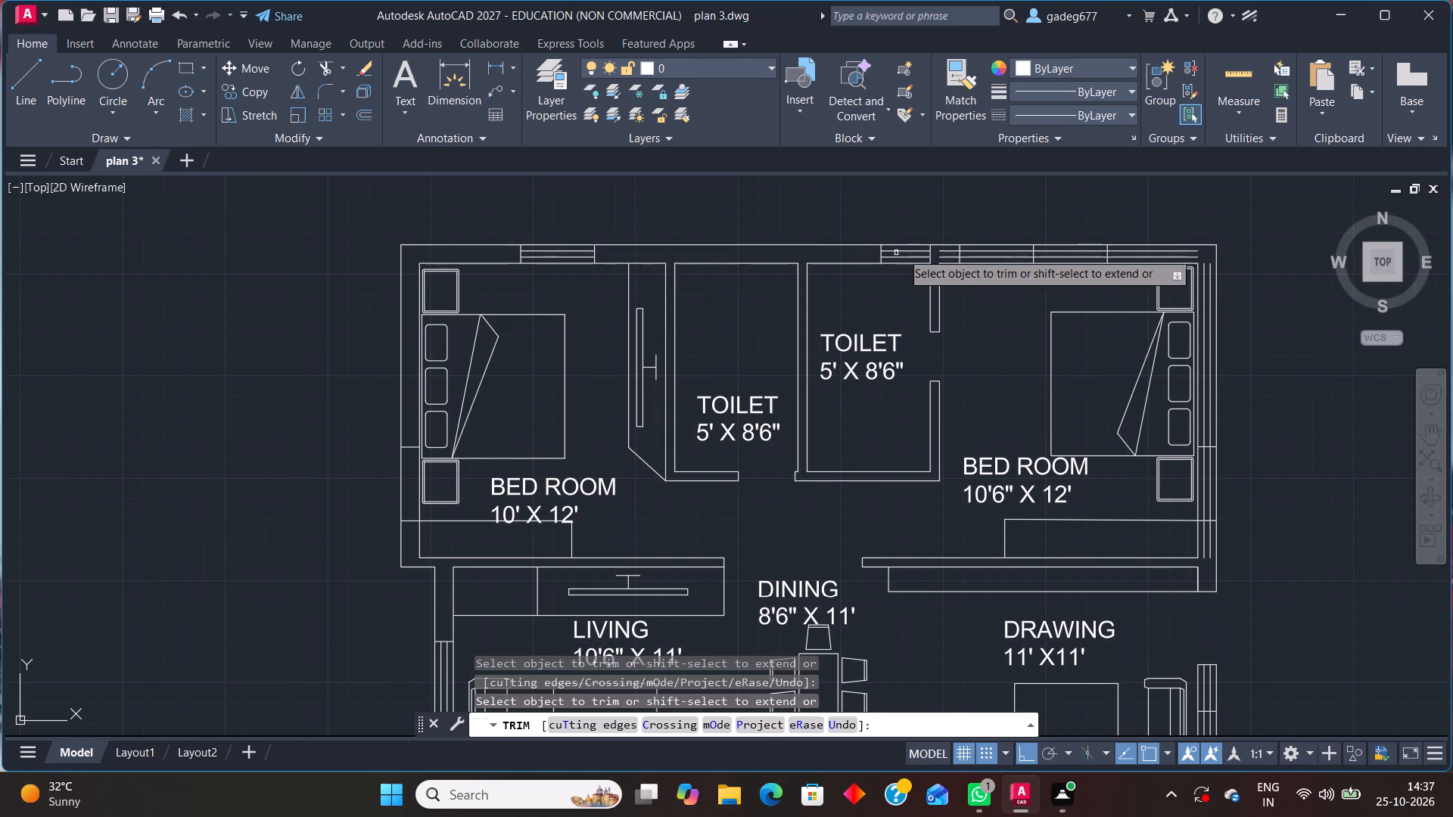
Trim the offset lines outside the window marks in the 10'6" X 12' BED ROOM's rear and outer side walls.
{"action": "left_click", "coordinate": [945, 256]}
{"action": "left_click", "coordinate": [948, 250]}
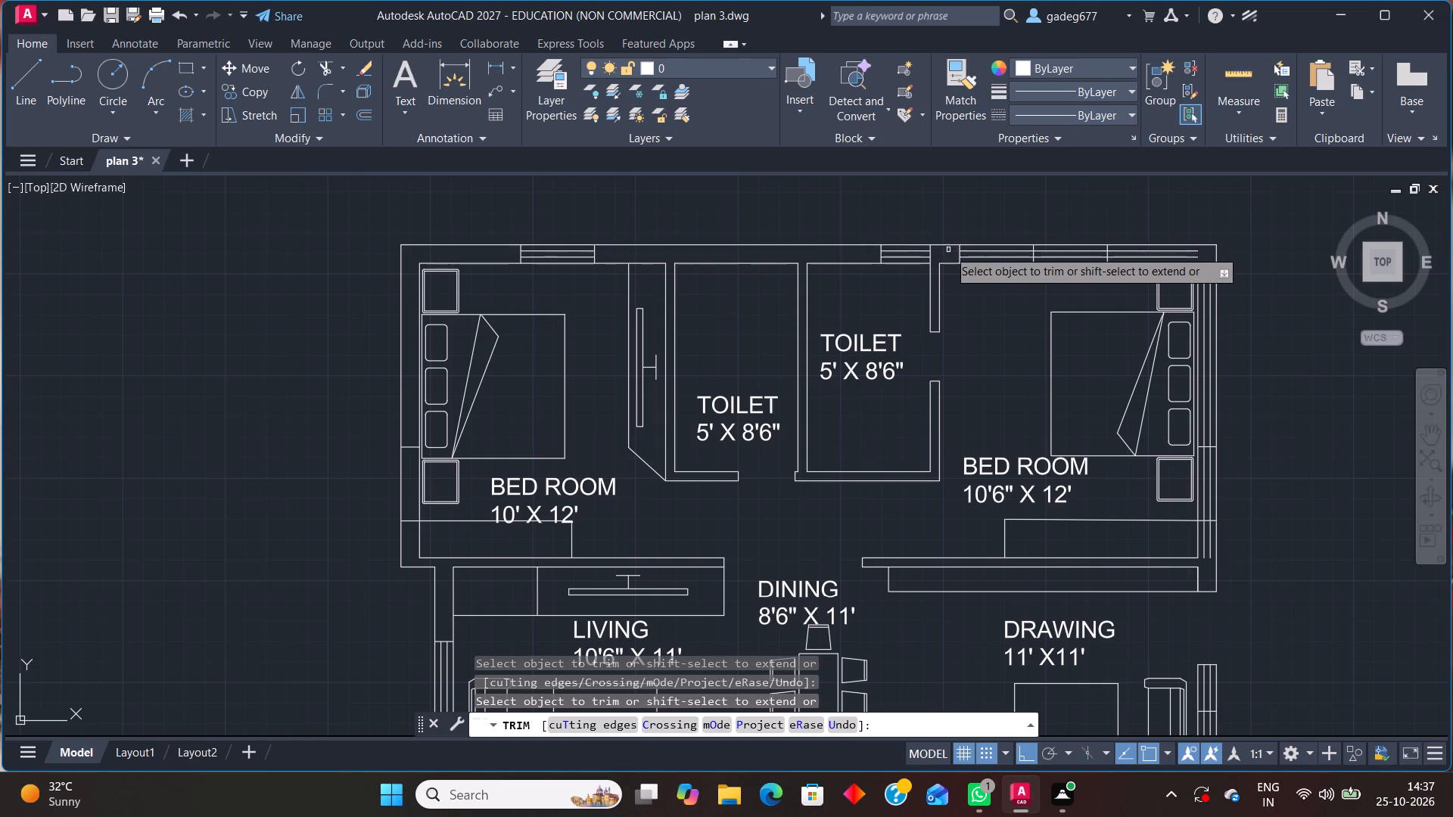
{"action": "left_click", "coordinate": [1132, 250]}
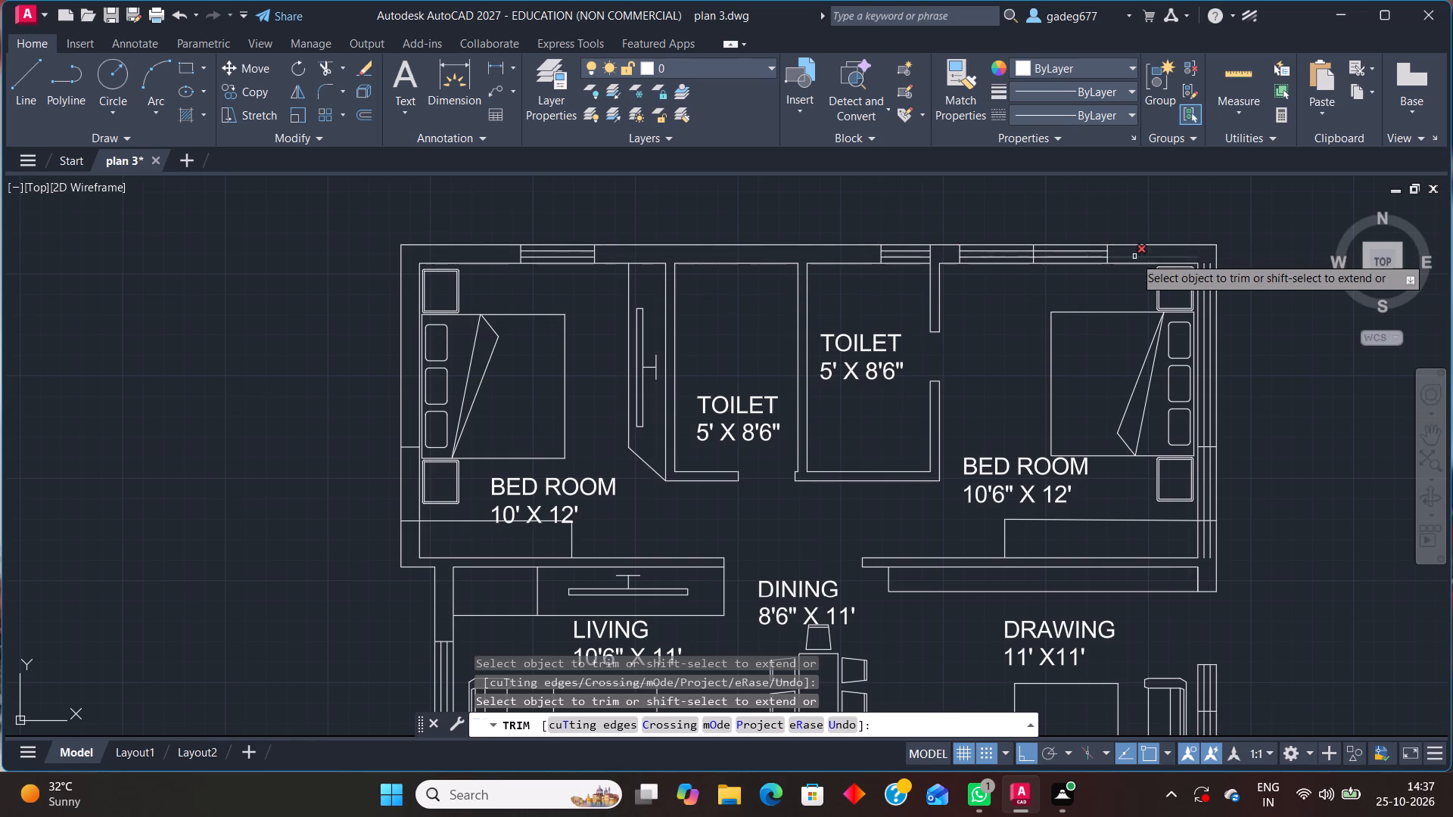
{"action": "left_click", "coordinate": [1134, 256]}
{"action": "left_click", "coordinate": [1209, 278]}
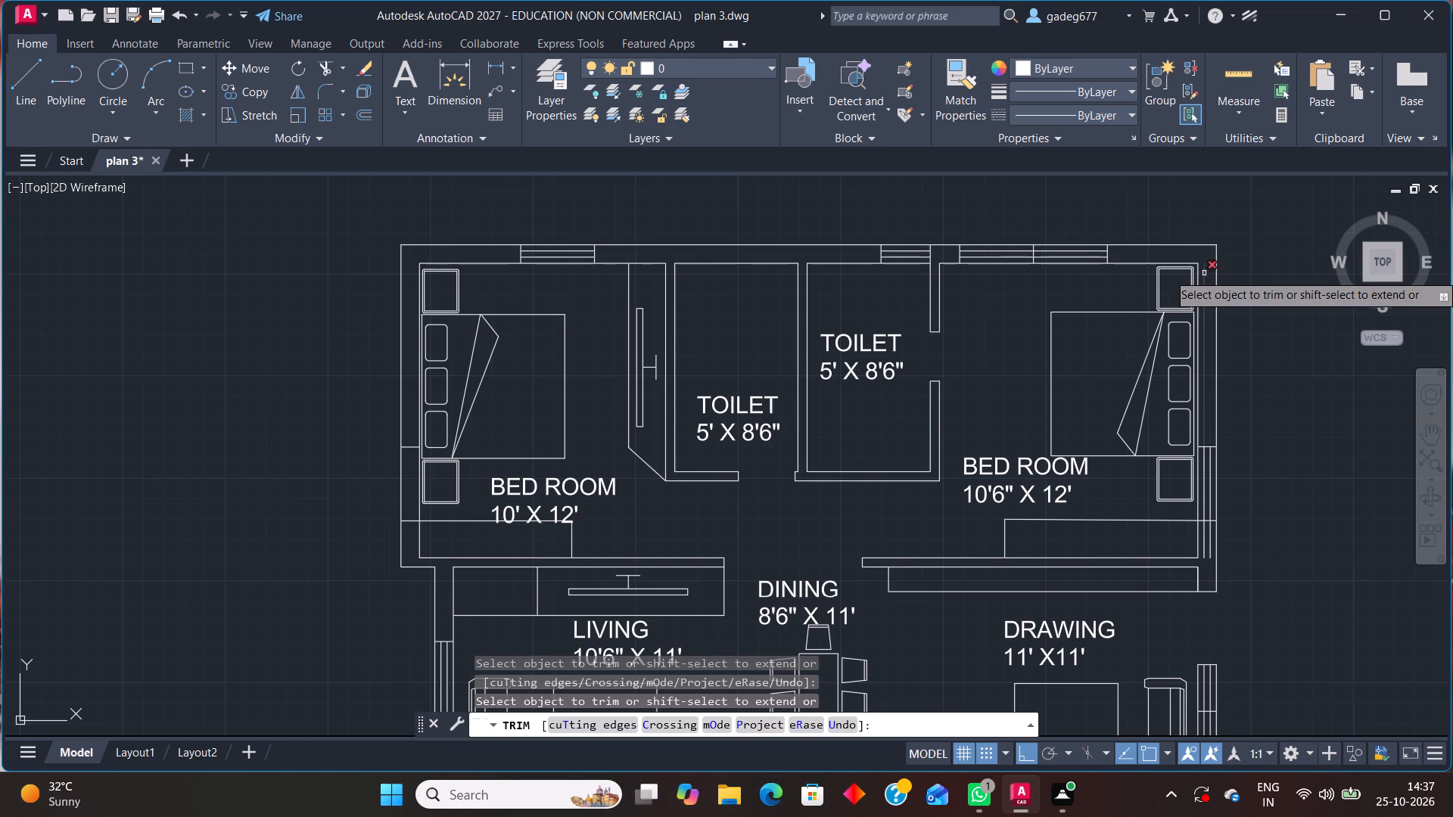
{"action": "left_click", "coordinate": [1204, 273]}
{"action": "left_click", "coordinate": [1204, 542]}
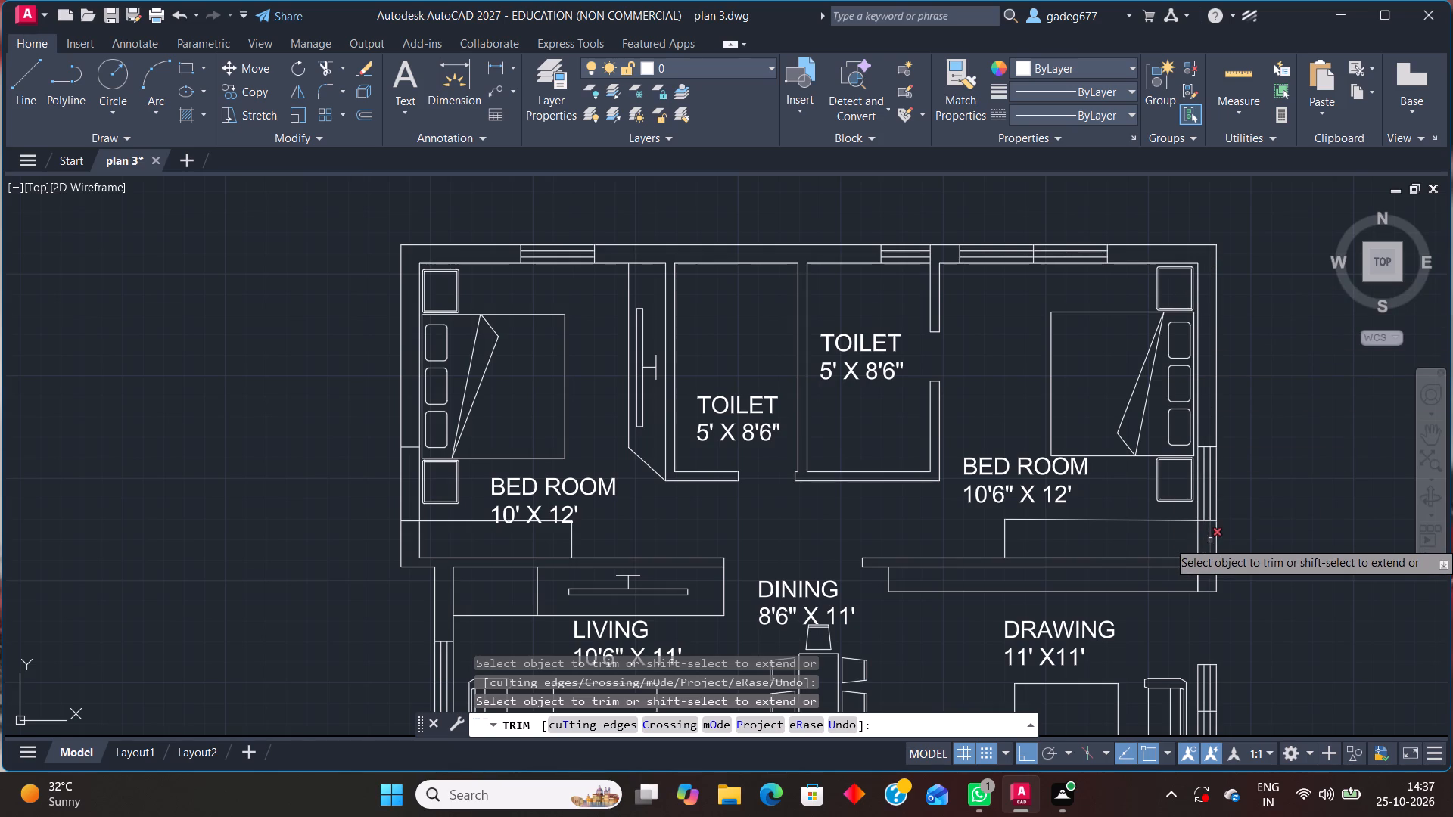
{"action": "left_click", "coordinate": [1210, 541]}
Trim both offset lines in the DRAWING room's outer wall on either side of its marked window opening.
{"action": "middle_click_drag", "start_coordinate": [1232, 524], "coordinate": [979, 273]}
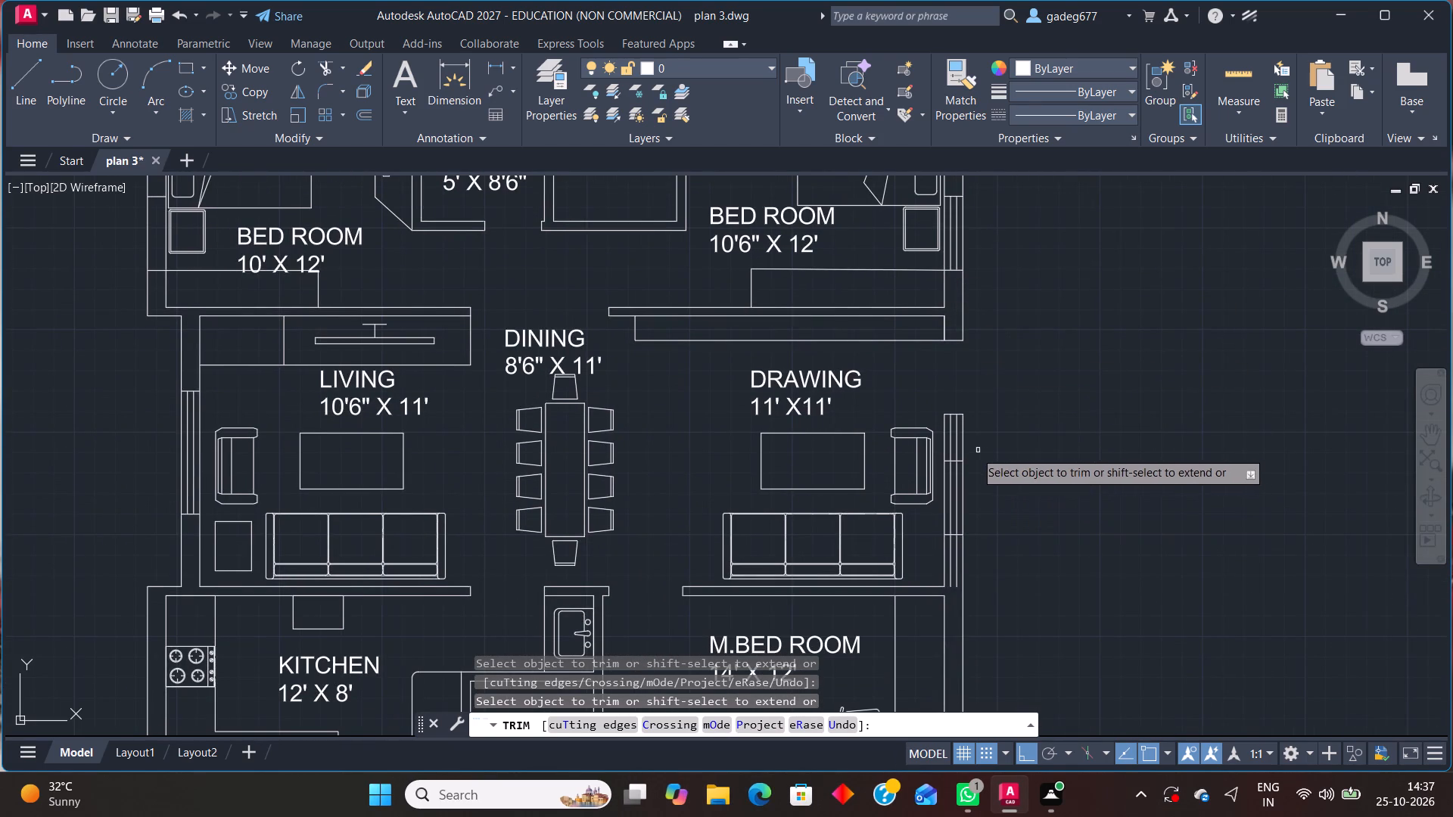
{"action": "left_click", "coordinate": [958, 431]}
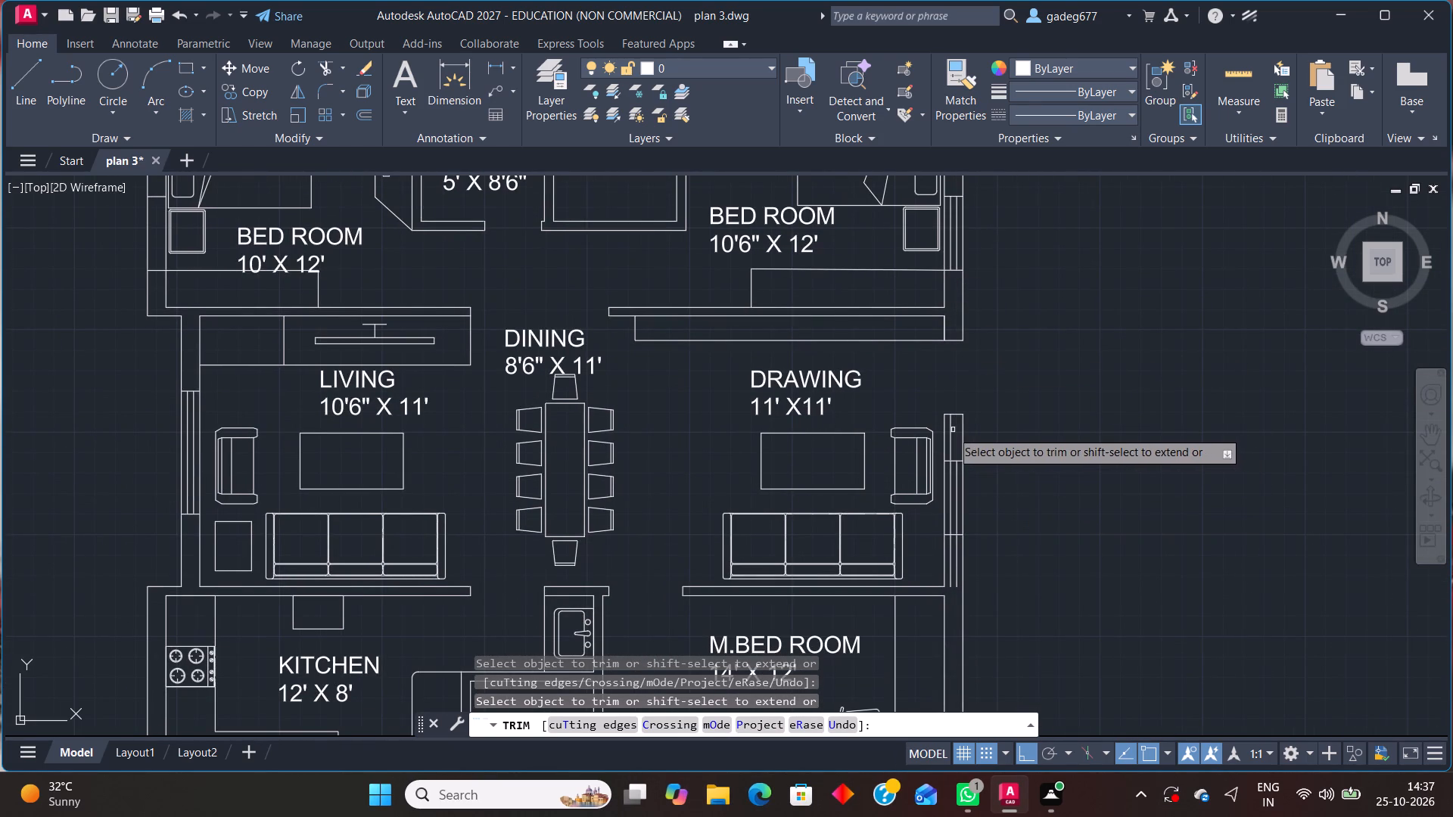
{"action": "left_click", "coordinate": [951, 430]}
{"action": "left_click", "coordinate": [957, 570]}
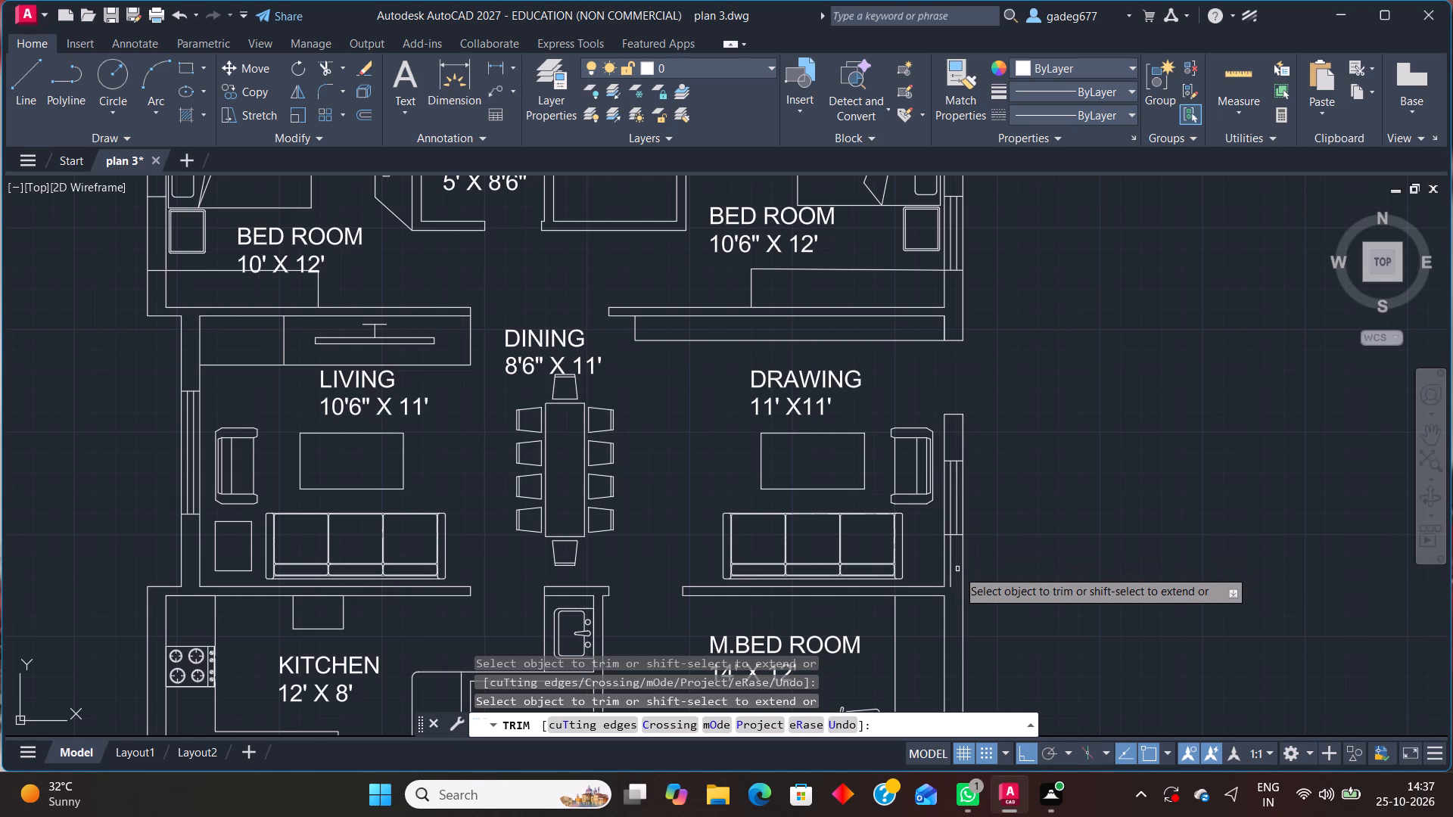
{"action": "left_click", "coordinate": [951, 560]}
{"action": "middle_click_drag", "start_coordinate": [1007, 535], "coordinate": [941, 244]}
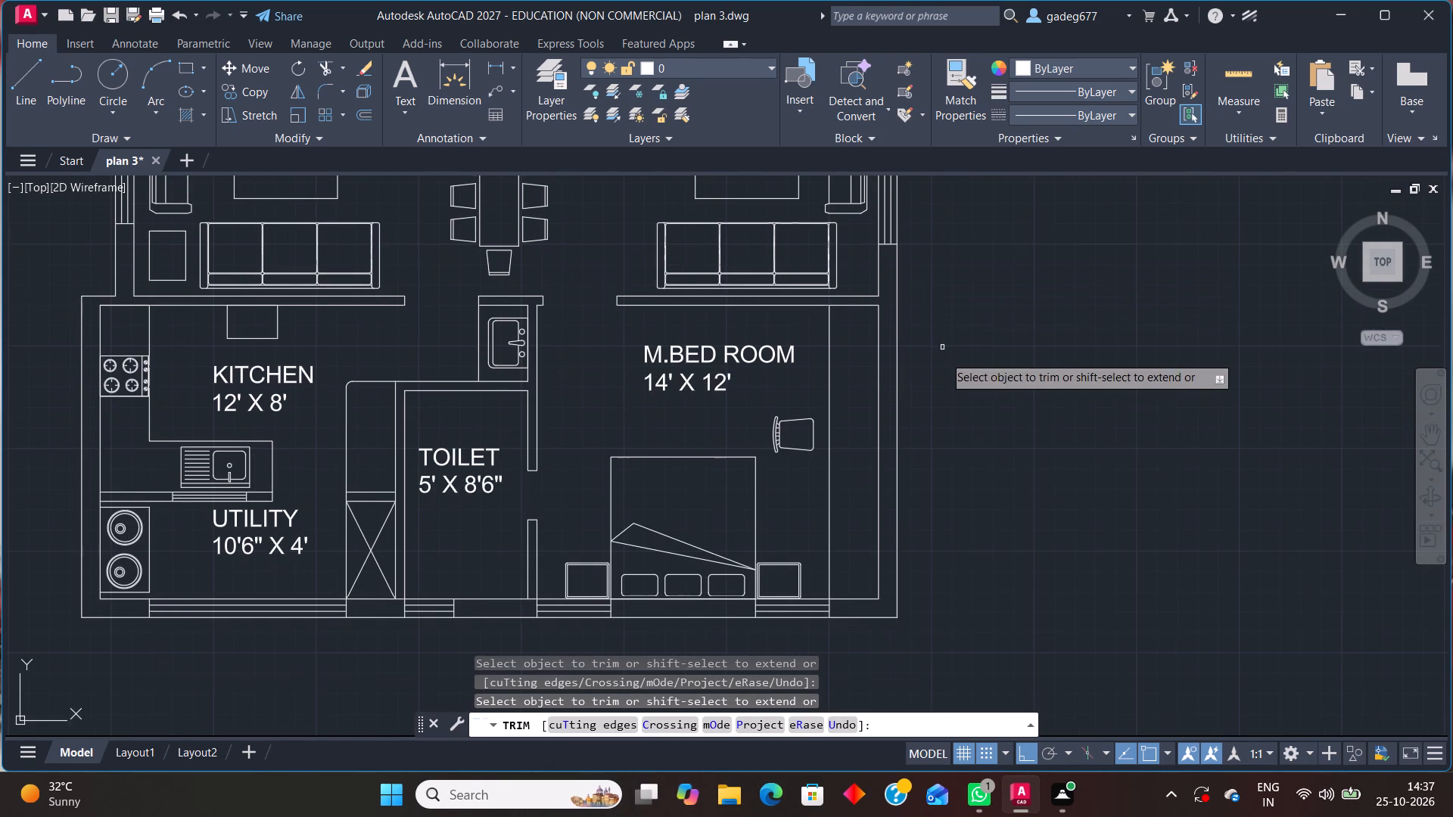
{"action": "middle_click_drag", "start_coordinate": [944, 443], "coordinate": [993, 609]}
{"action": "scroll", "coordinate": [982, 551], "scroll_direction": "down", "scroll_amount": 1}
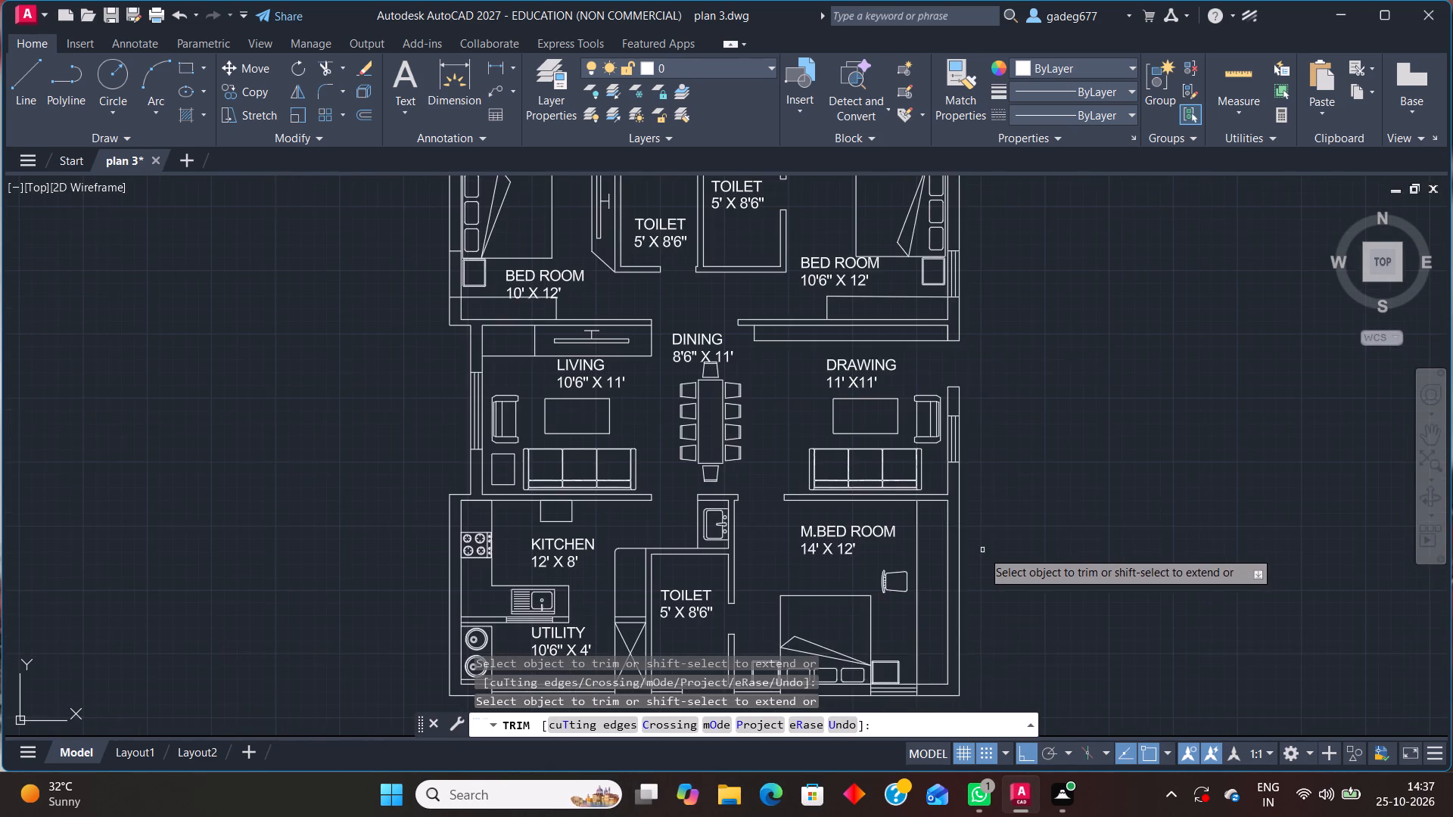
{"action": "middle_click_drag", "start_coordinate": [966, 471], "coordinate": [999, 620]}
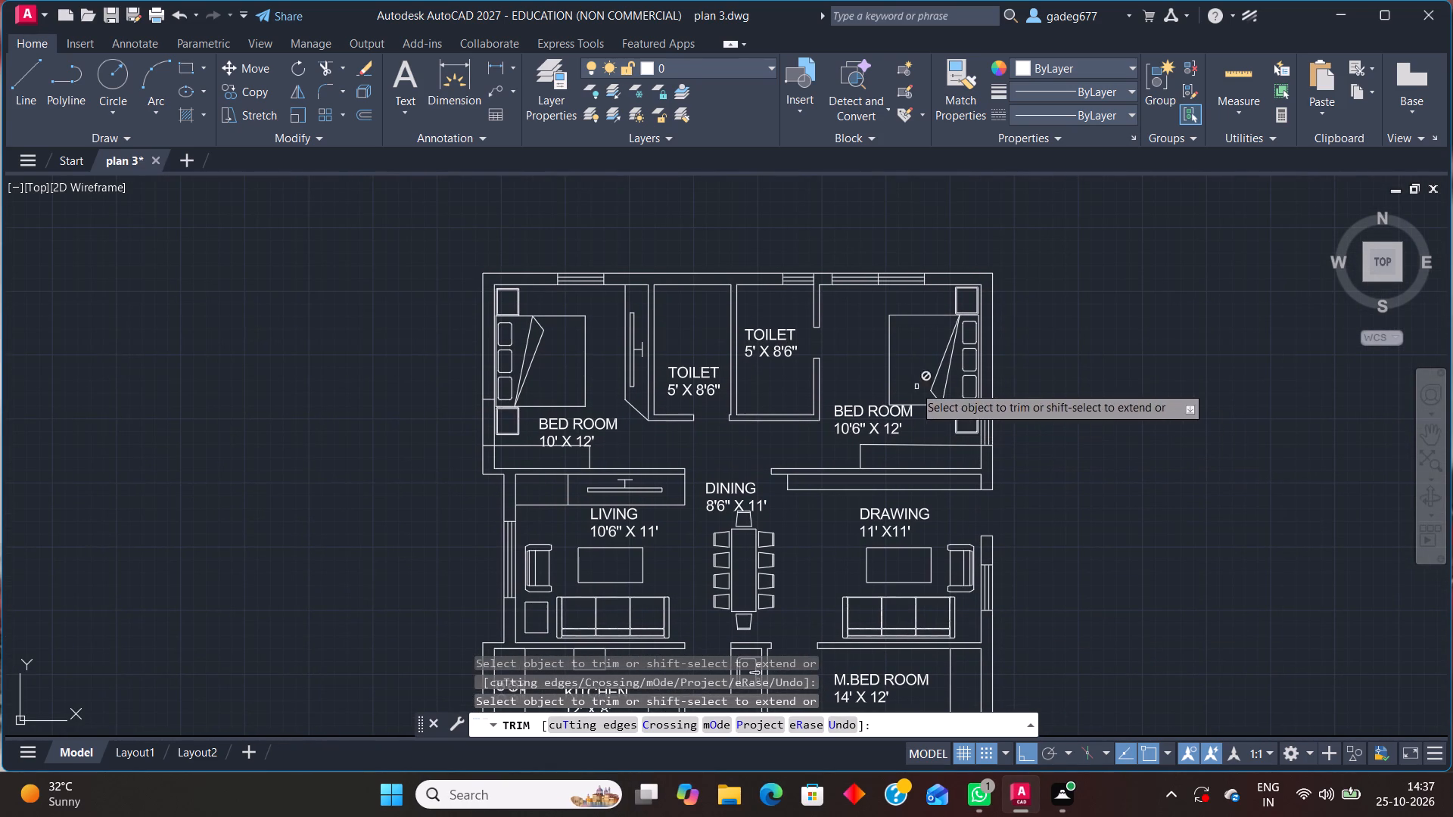
Copy the window of the TOILET beside the 10'6" X 12' BED ROOM about 6'-7" along the rear wall into the adjoining TOILET.
{"action": "key", "text": "Escape"}
{"action": "scroll", "coordinate": [789, 279], "scroll_direction": "up", "scroll_amount": 3}
{"action": "left_click", "coordinate": [725, 225]}
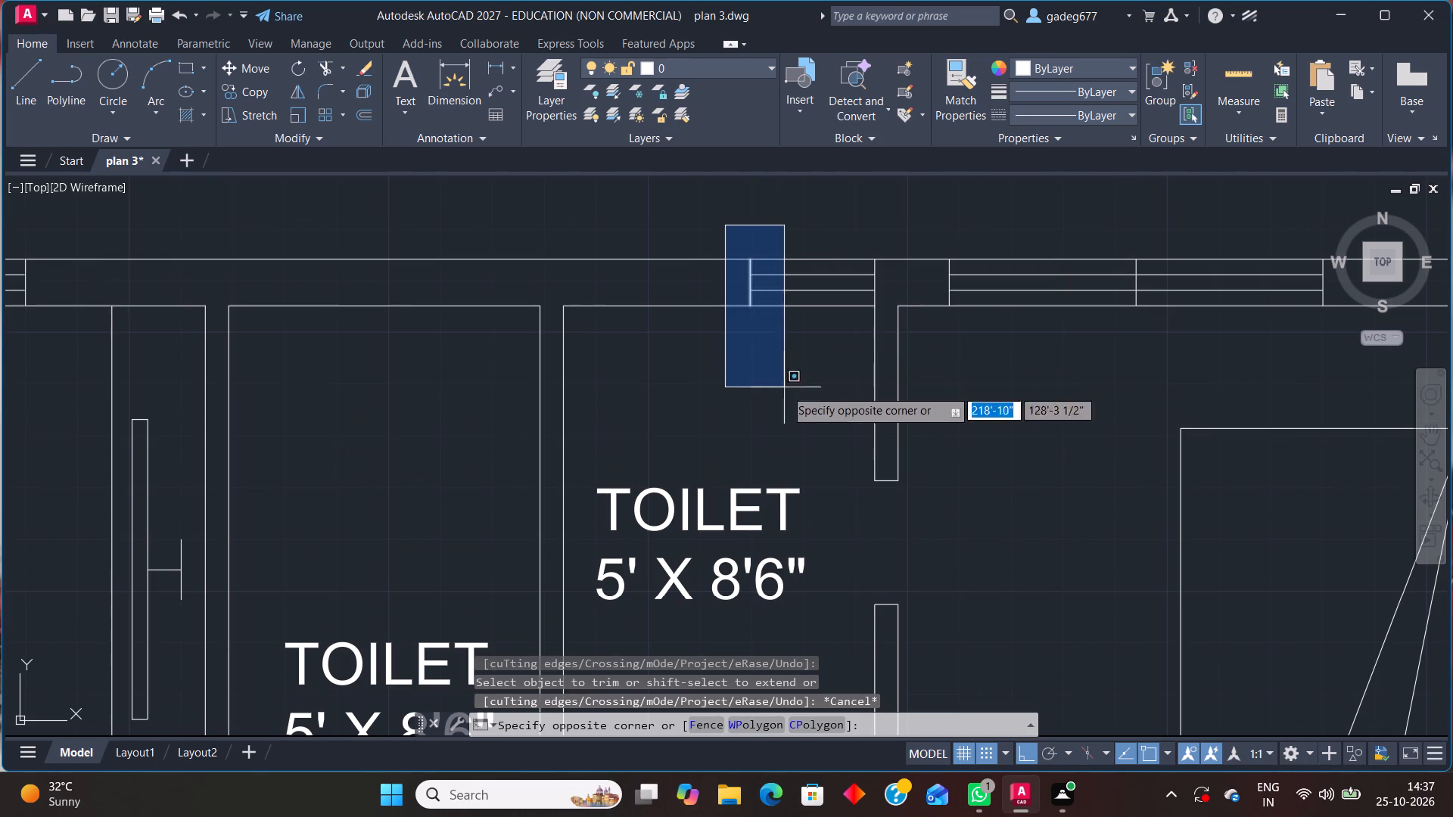
{"action": "left_click", "coordinate": [885, 359]}
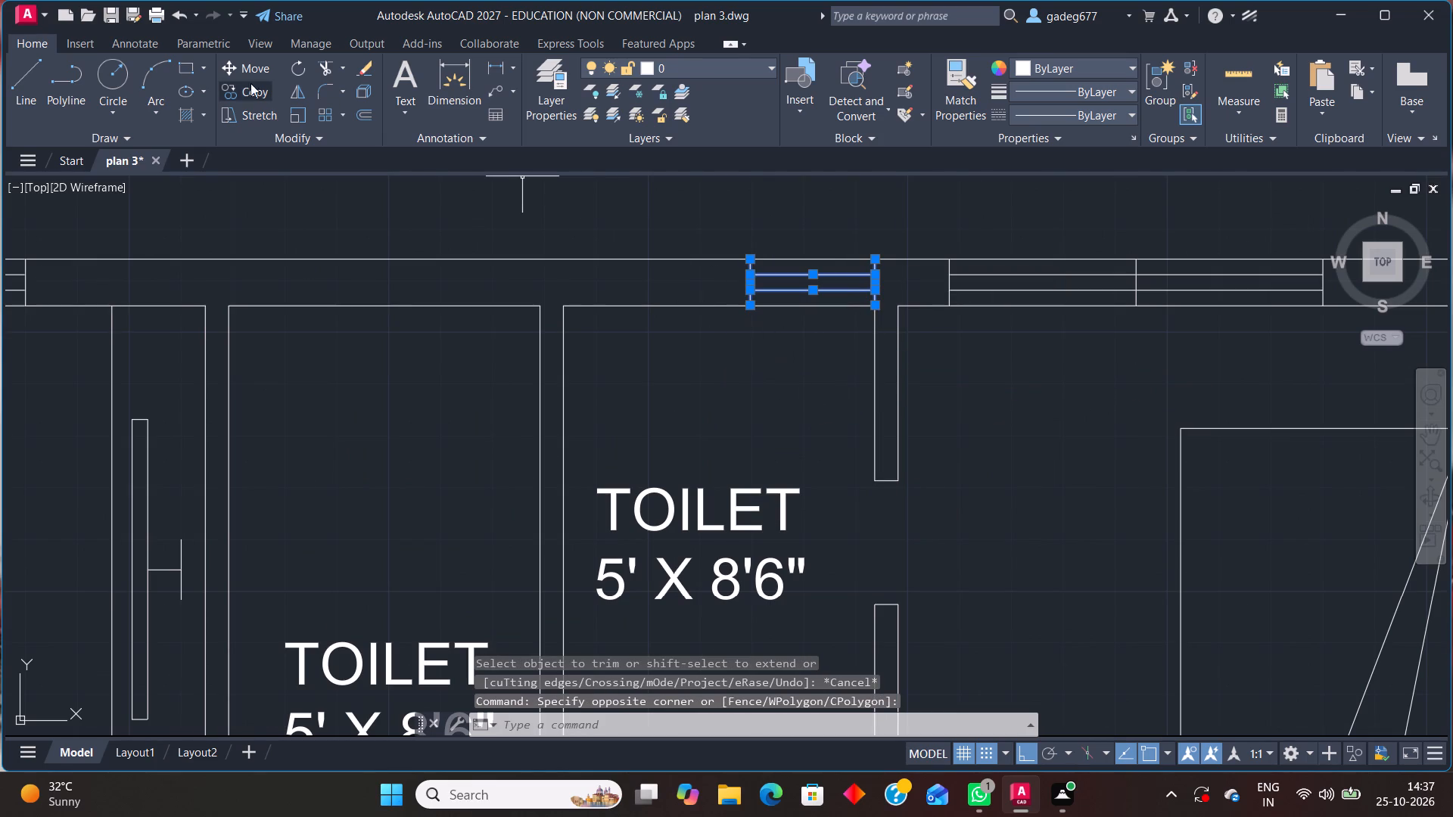
{"action": "left_click", "coordinate": [243, 84]}
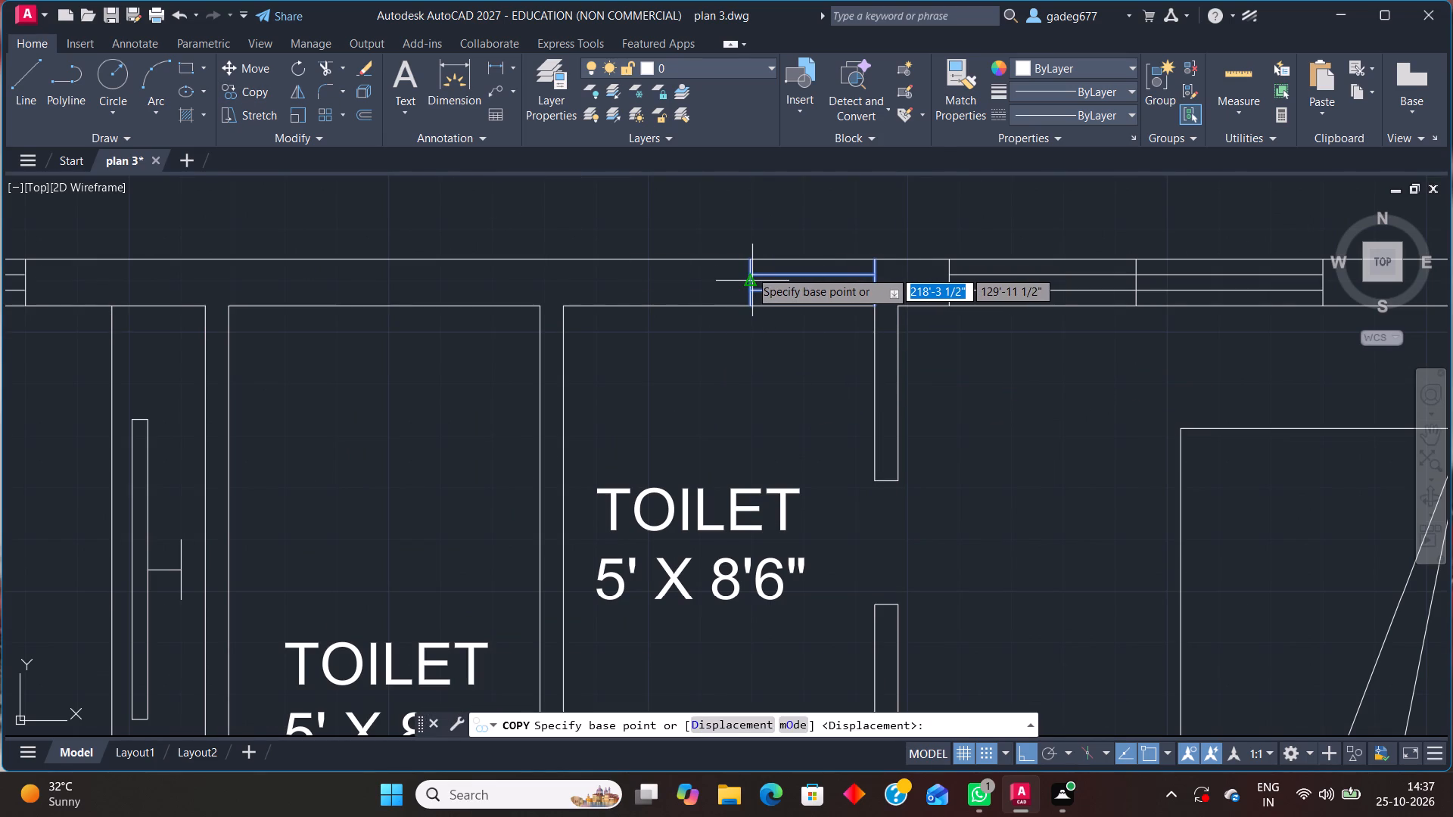
{"action": "left_click", "coordinate": [750, 270]}
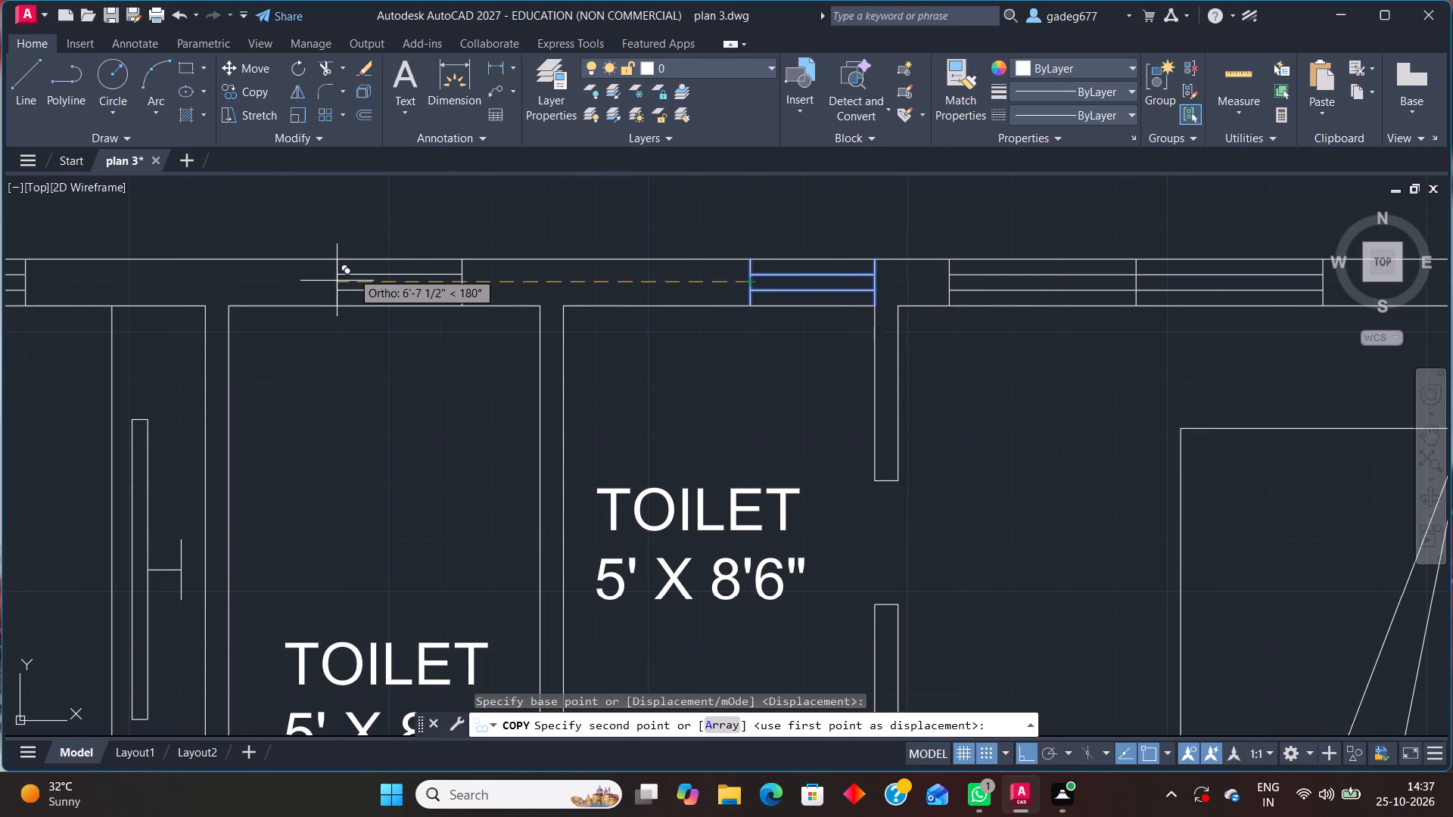
{"action": "left_click", "coordinate": [352, 272]}
{"action": "key", "text": "Escape"}
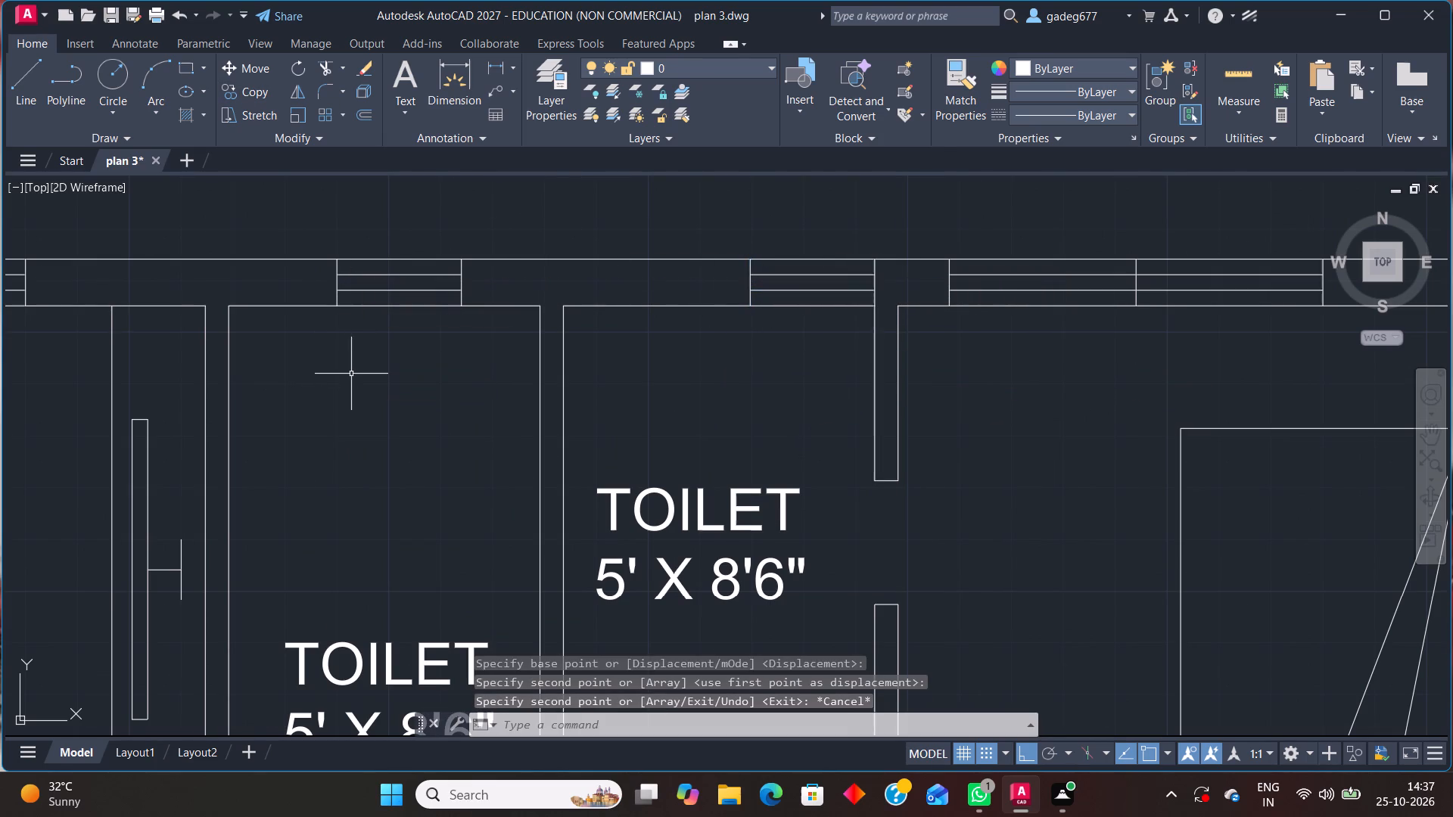
Offset the inner line of the 10' X 12' BED ROOM's outer side wall twice by 3" towards the outside.
{"action": "middle_click_drag", "start_coordinate": [393, 405], "coordinate": [825, 222]}
{"action": "scroll", "coordinate": [509, 418], "scroll_direction": "down", "scroll_amount": 2}
{"action": "middle_click_drag", "start_coordinate": [359, 545], "coordinate": [381, 528]}
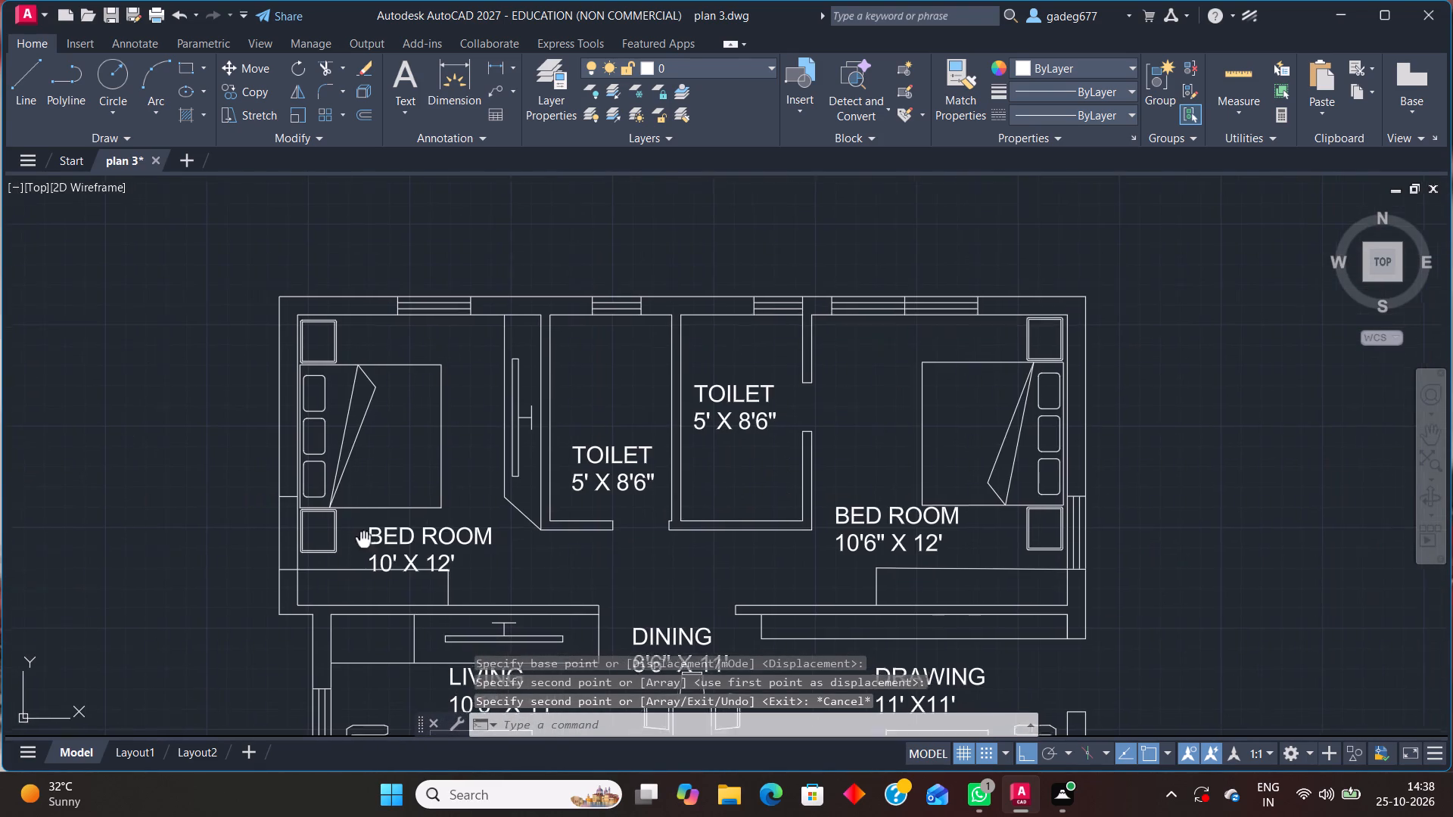
{"action": "middle_click_drag", "start_coordinate": [381, 528], "coordinate": [467, 489]}
{"action": "scroll", "coordinate": [348, 511], "scroll_direction": "up", "scroll_amount": 3}
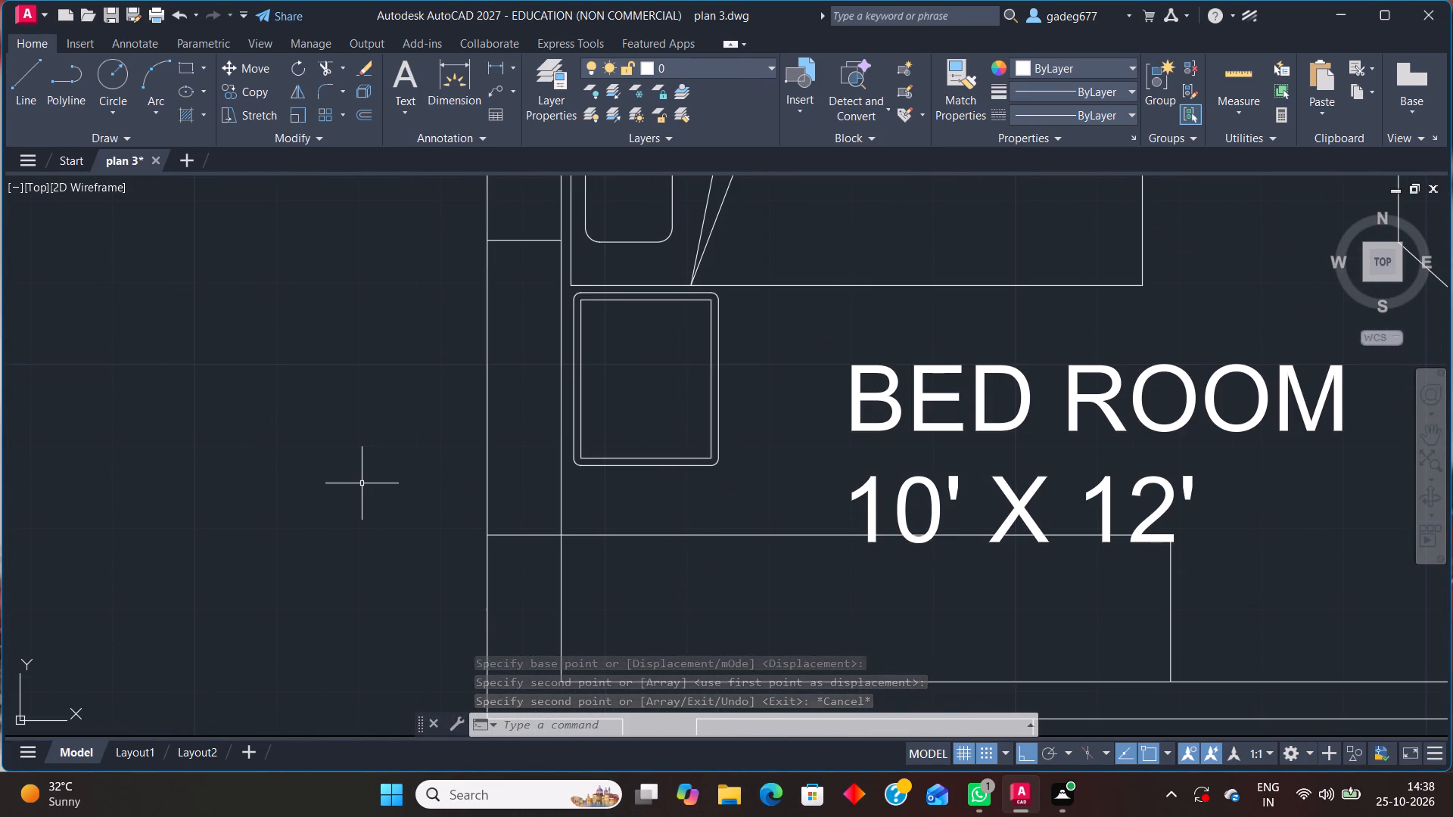
{"action": "type", "text": "OG"}
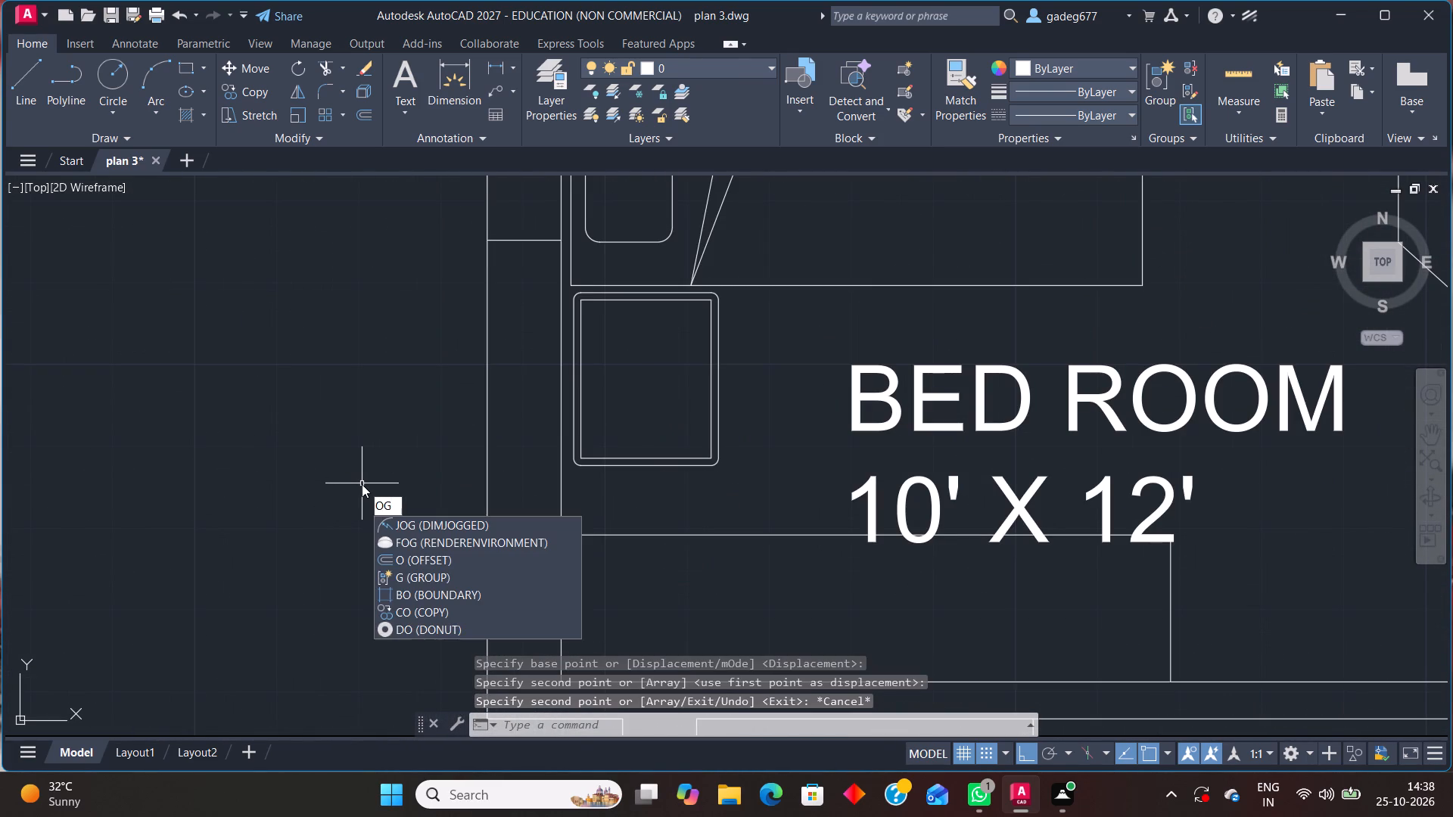
{"action": "key", "text": "BackSpace"}
{"action": "type", "text": "FF"}
{"action": "key", "text": "Return"}
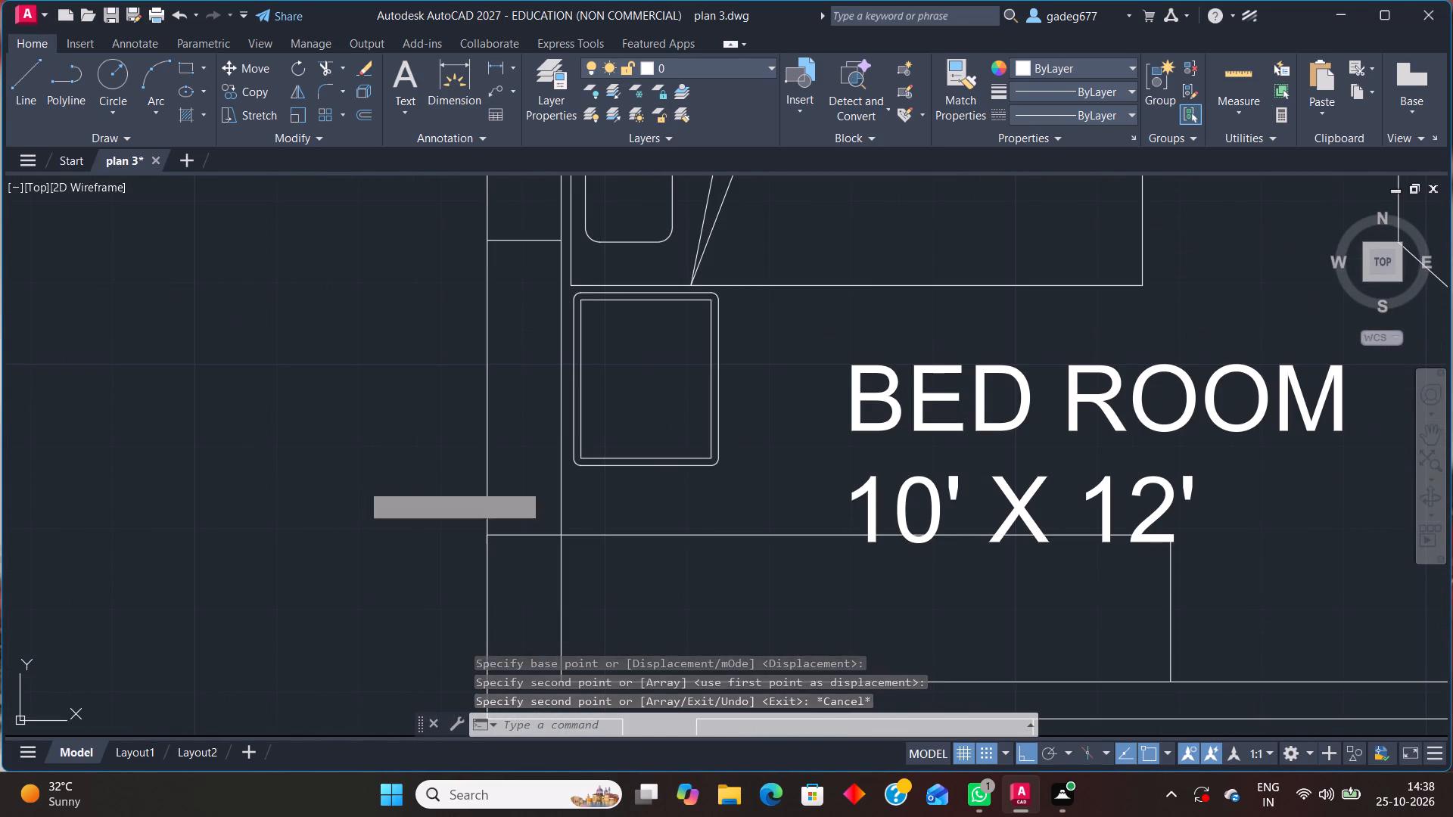
{"action": "key", "text": "Return"}
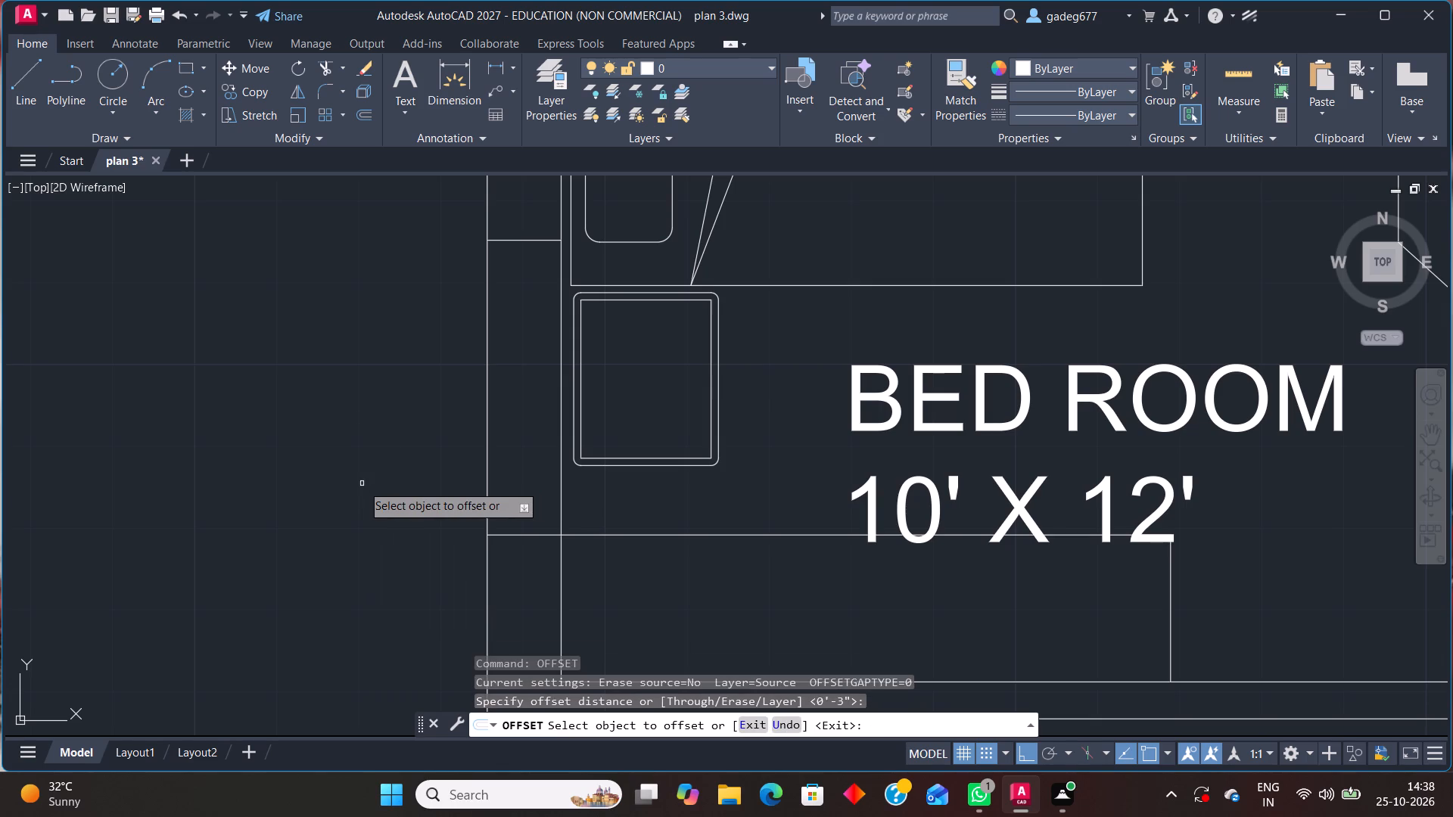
{"action": "left_click", "coordinate": [562, 513]}
{"action": "left_click", "coordinate": [544, 519]}
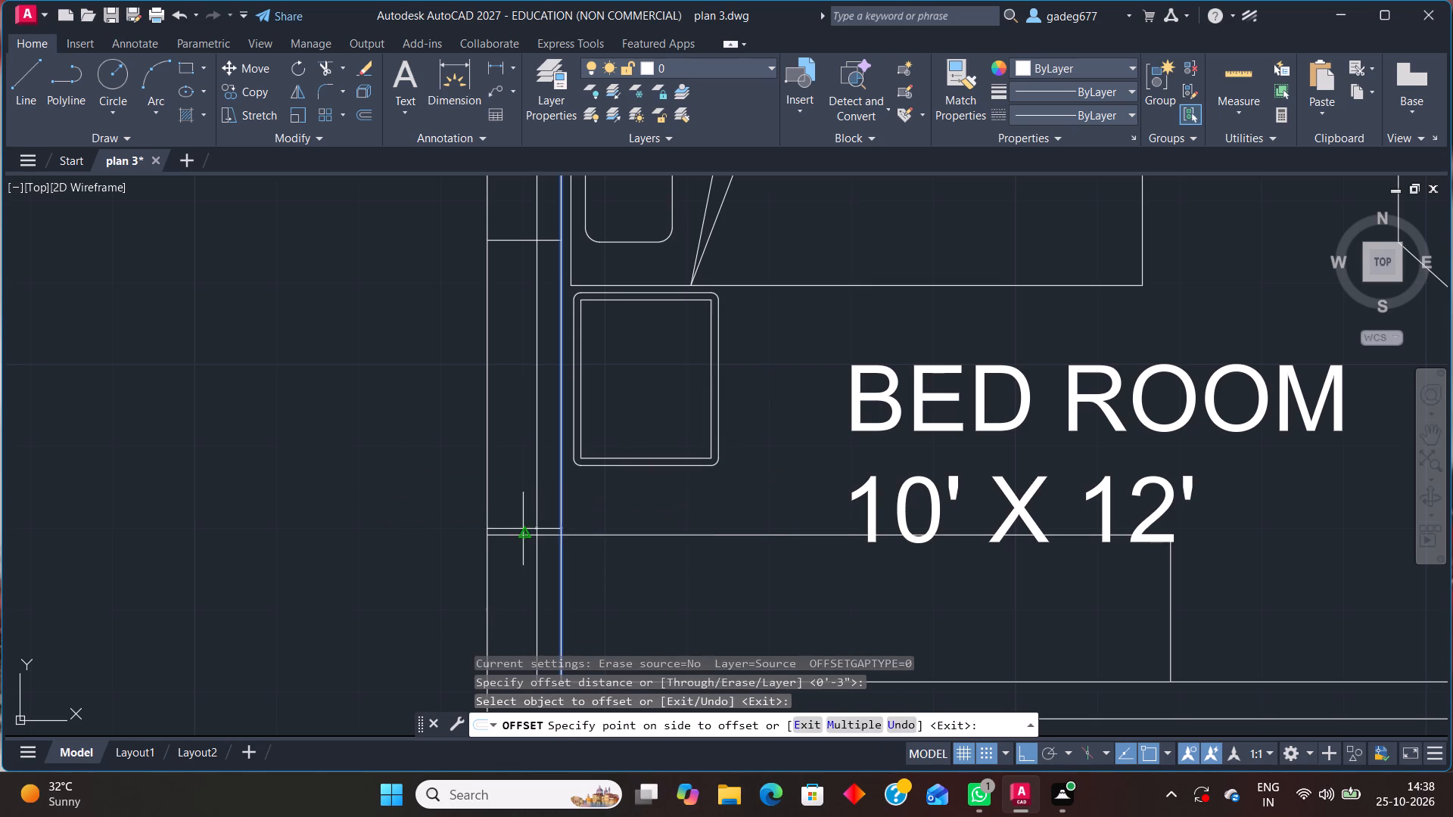
{"action": "left_click", "coordinate": [537, 507]}
{"action": "left_click", "coordinate": [526, 507]}
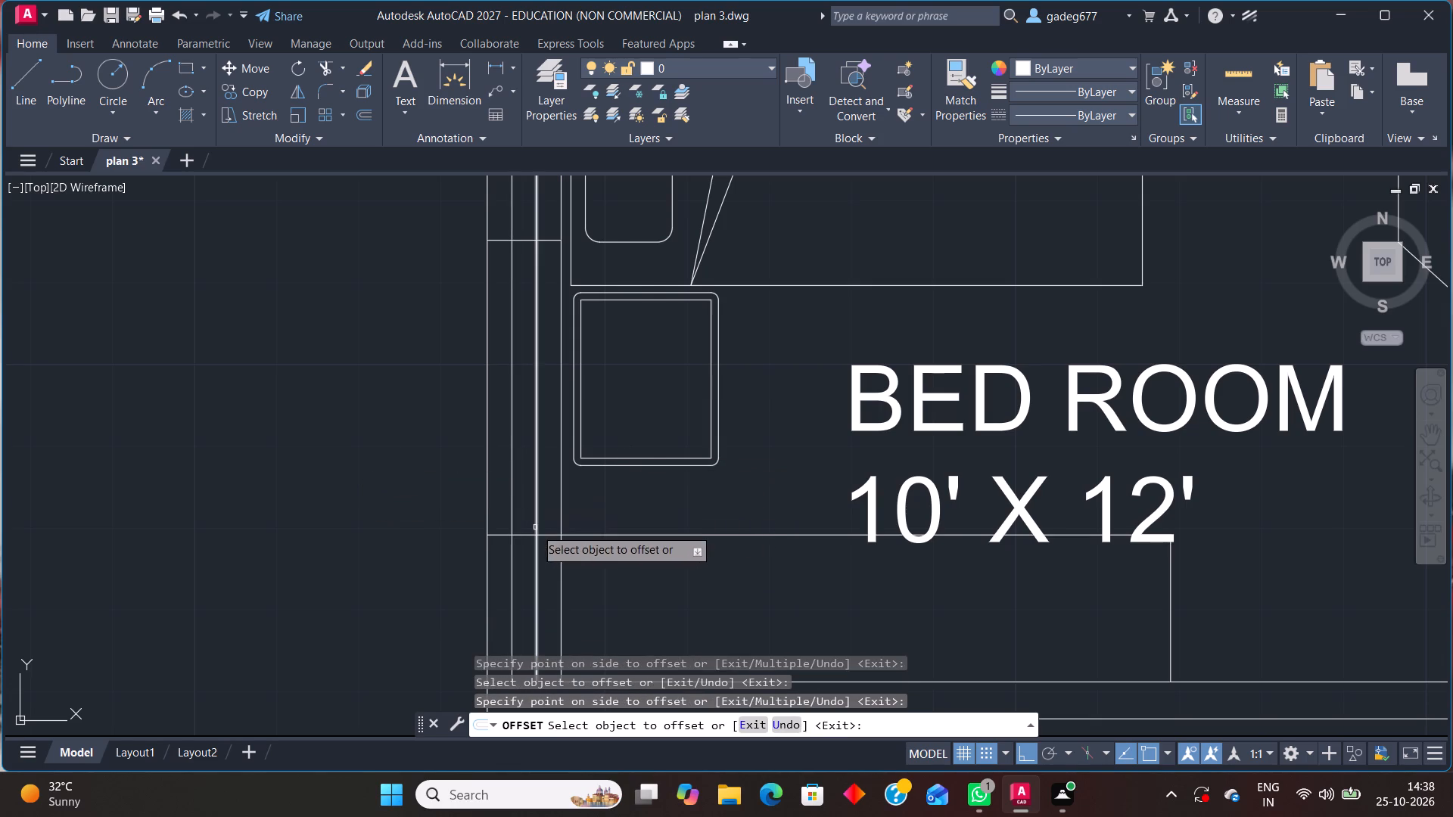
{"action": "key", "text": "Escape"}
Trim both offset lines in the 10' X 12' BED ROOM's outer side wall beyond the two ends of its marked window opening.
{"action": "type", "text": "TR"}
{"action": "key", "text": "Return"}
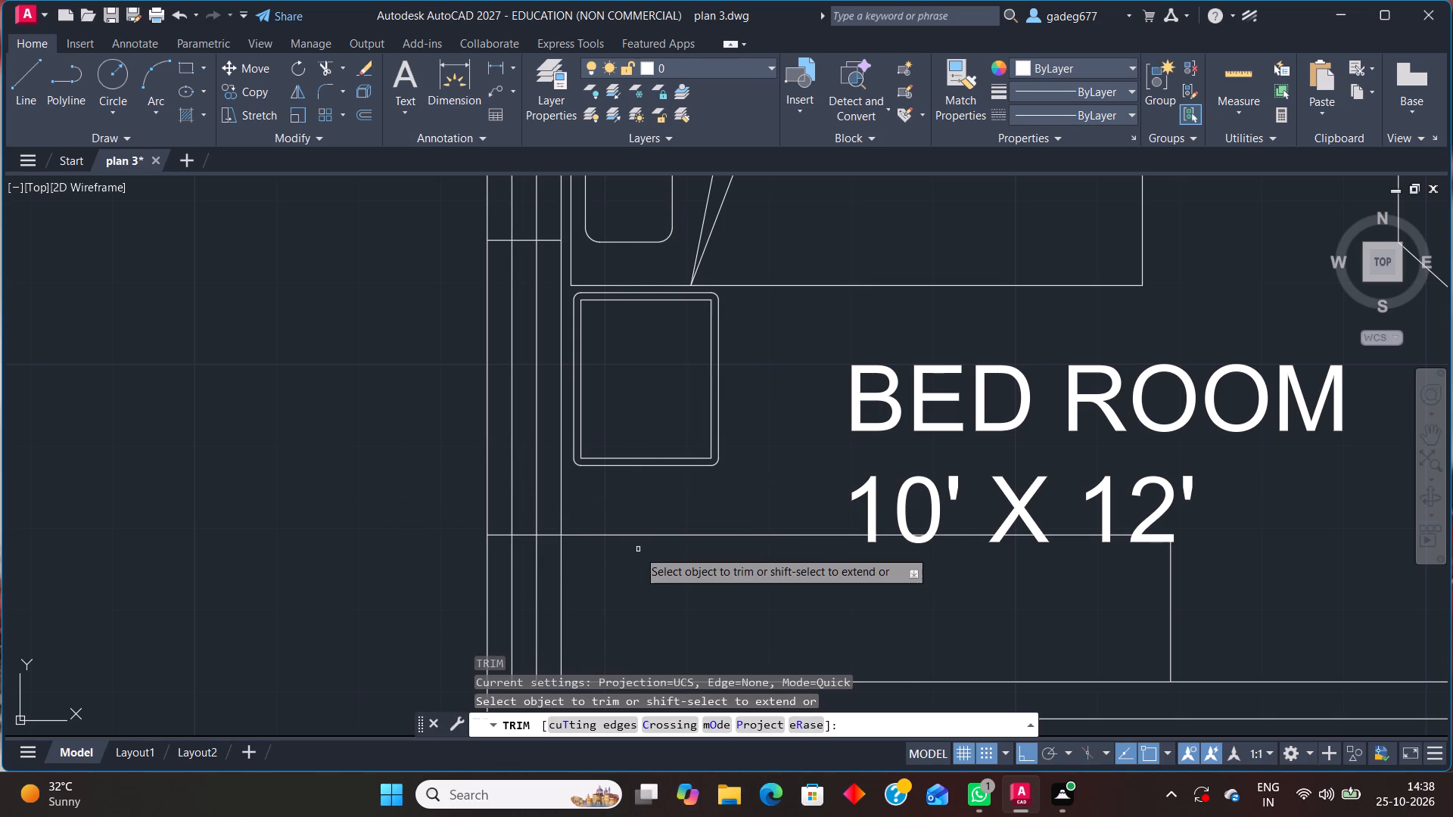
{"action": "left_click", "coordinate": [546, 614]}
{"action": "left_click", "coordinate": [506, 626]}
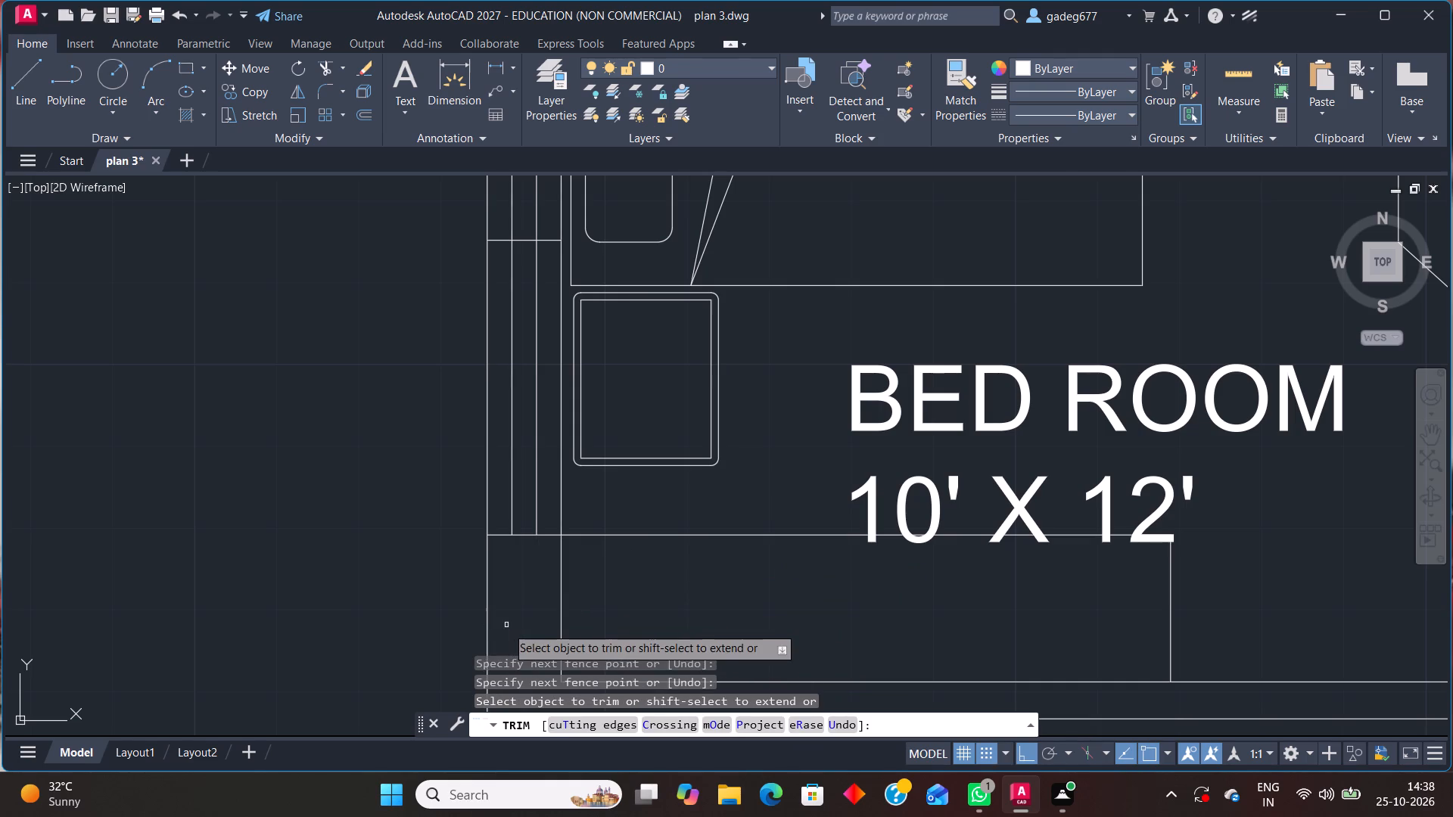
{"action": "scroll", "coordinate": [506, 626], "scroll_direction": "down", "scroll_amount": 2}
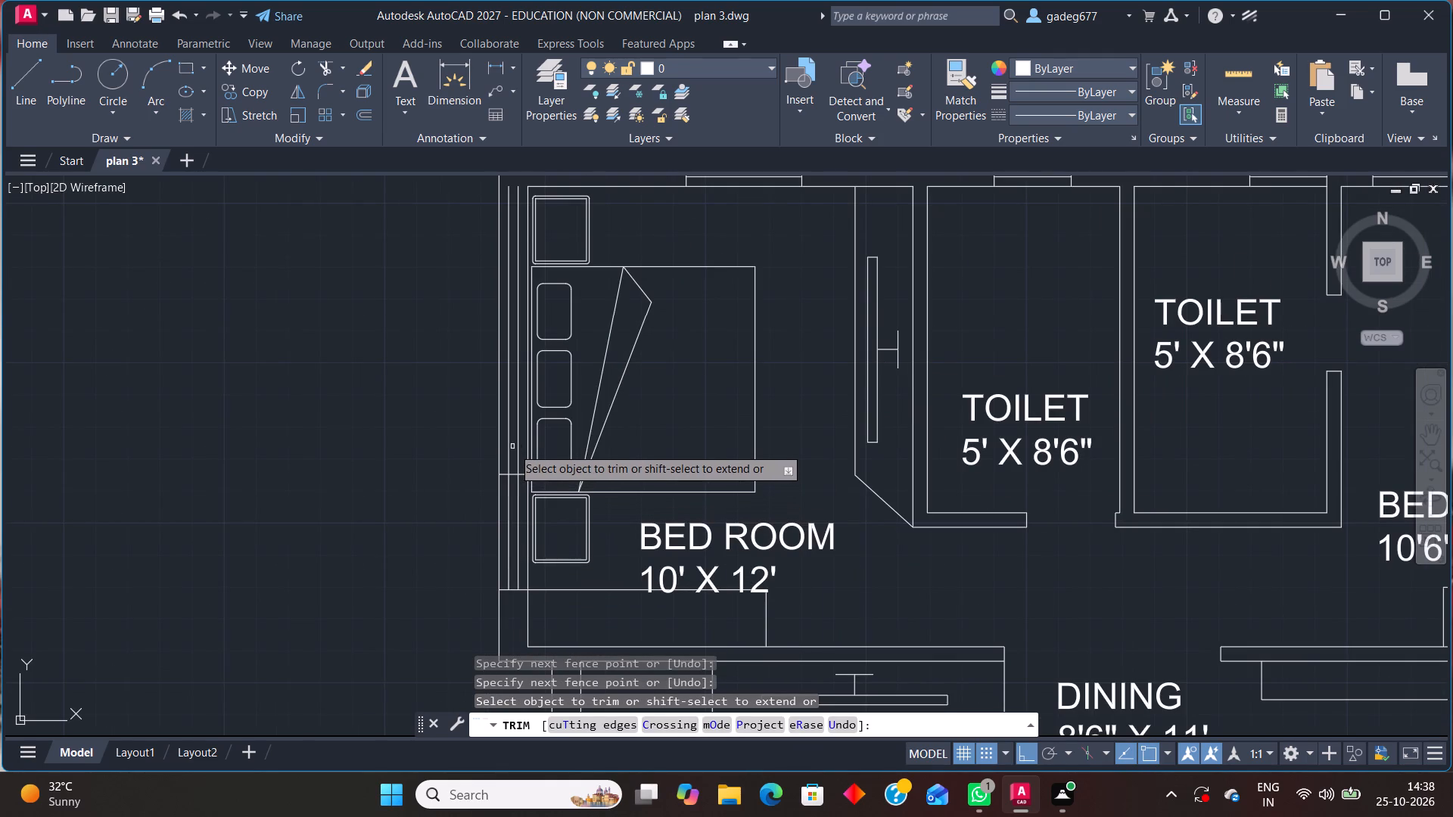
{"action": "left_click", "coordinate": [509, 436]}
{"action": "left_click", "coordinate": [518, 428]}
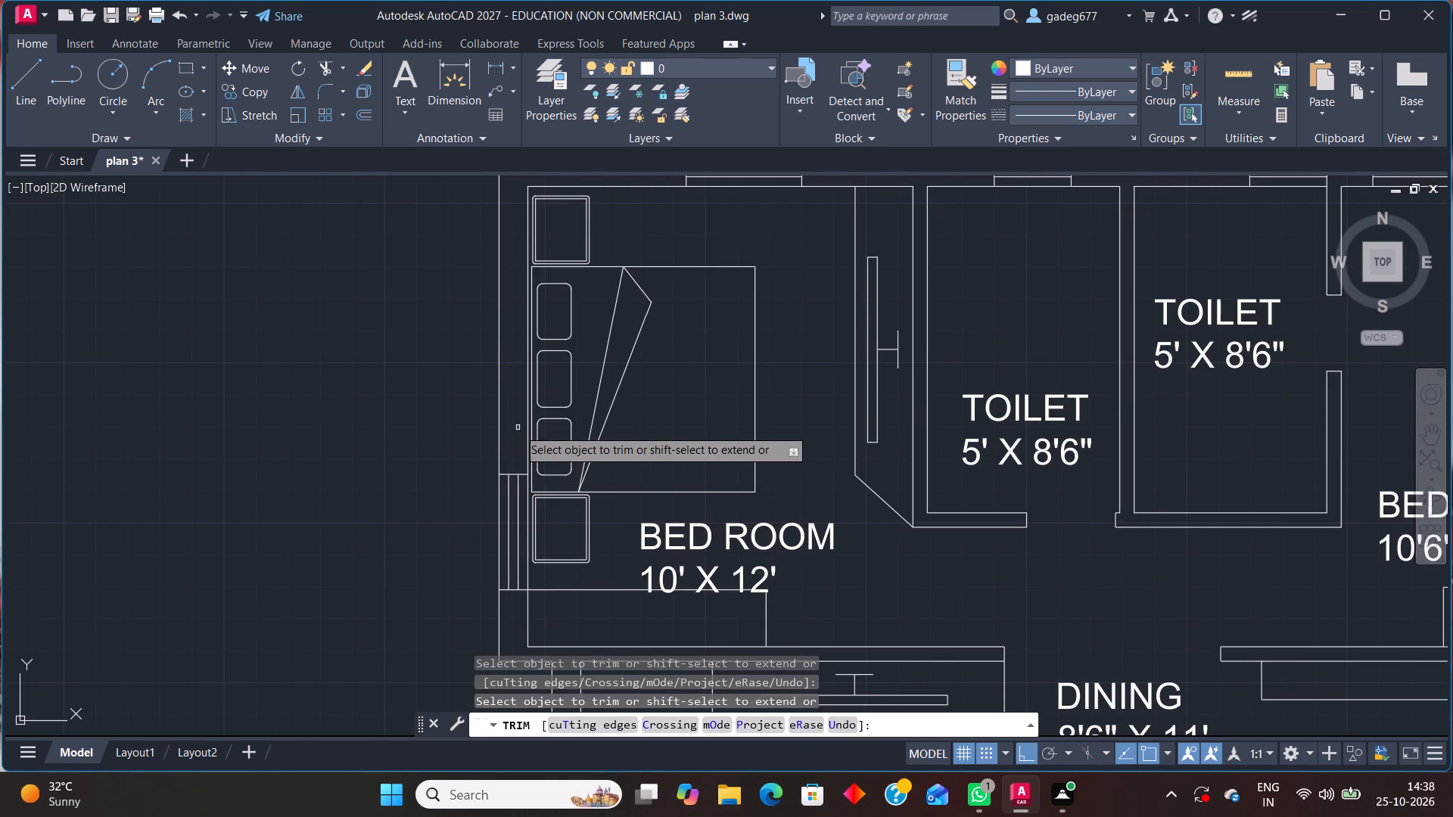
{"action": "scroll", "coordinate": [518, 428], "scroll_direction": "down", "scroll_amount": 2}
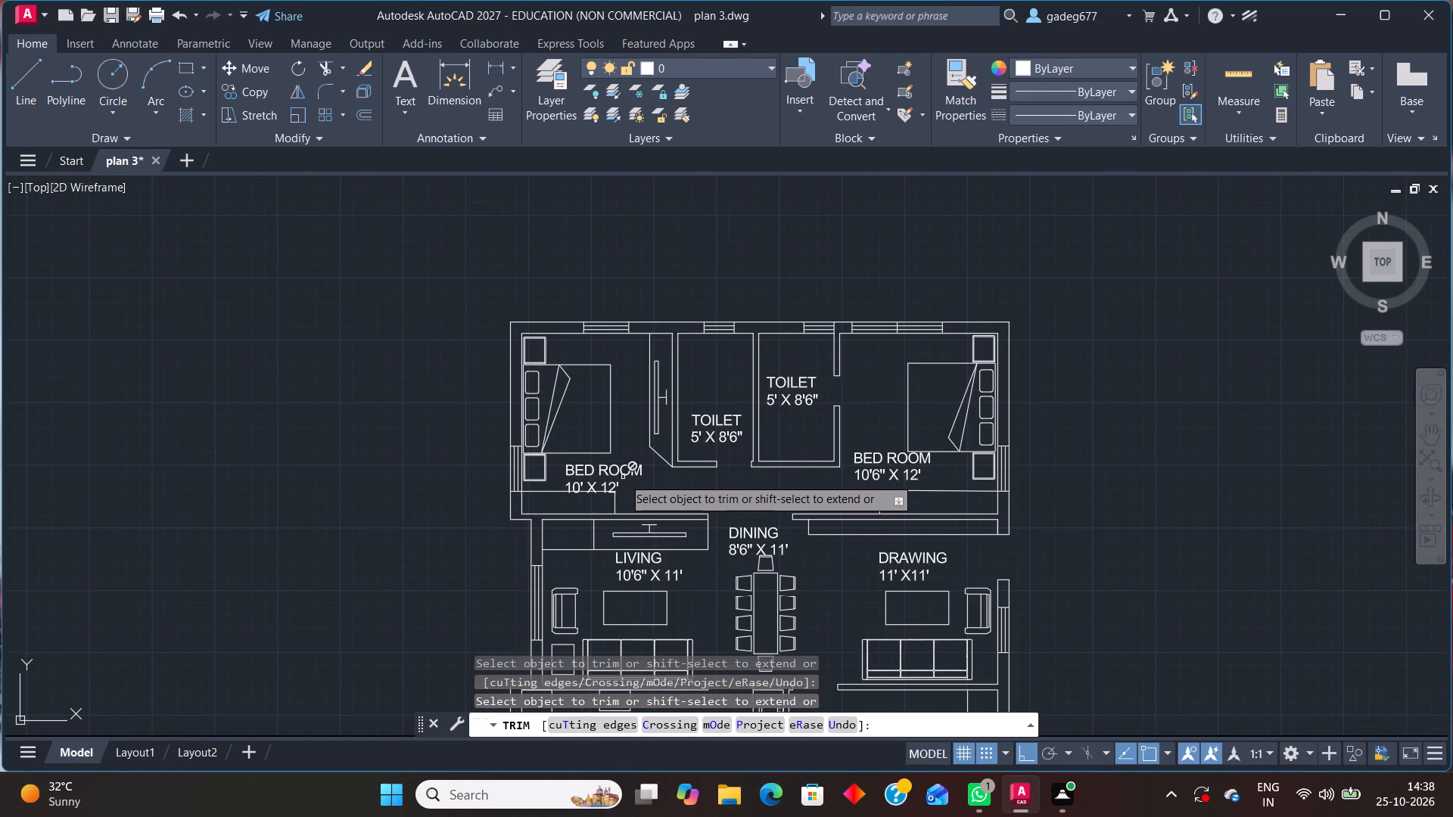
{"action": "middle_click_drag", "start_coordinate": [736, 517], "coordinate": [575, 105]}
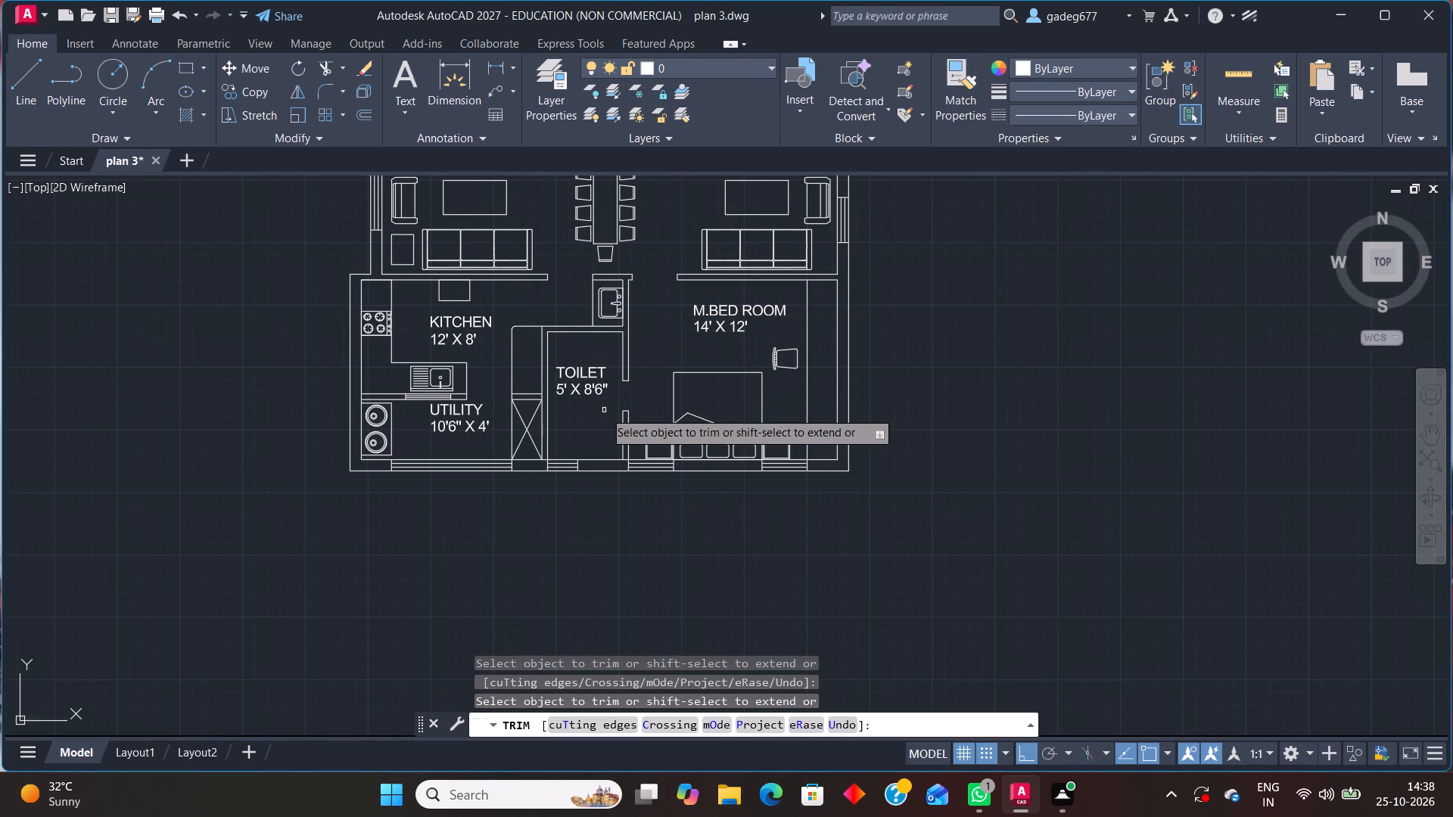
{"action": "key", "text": "Escape"}
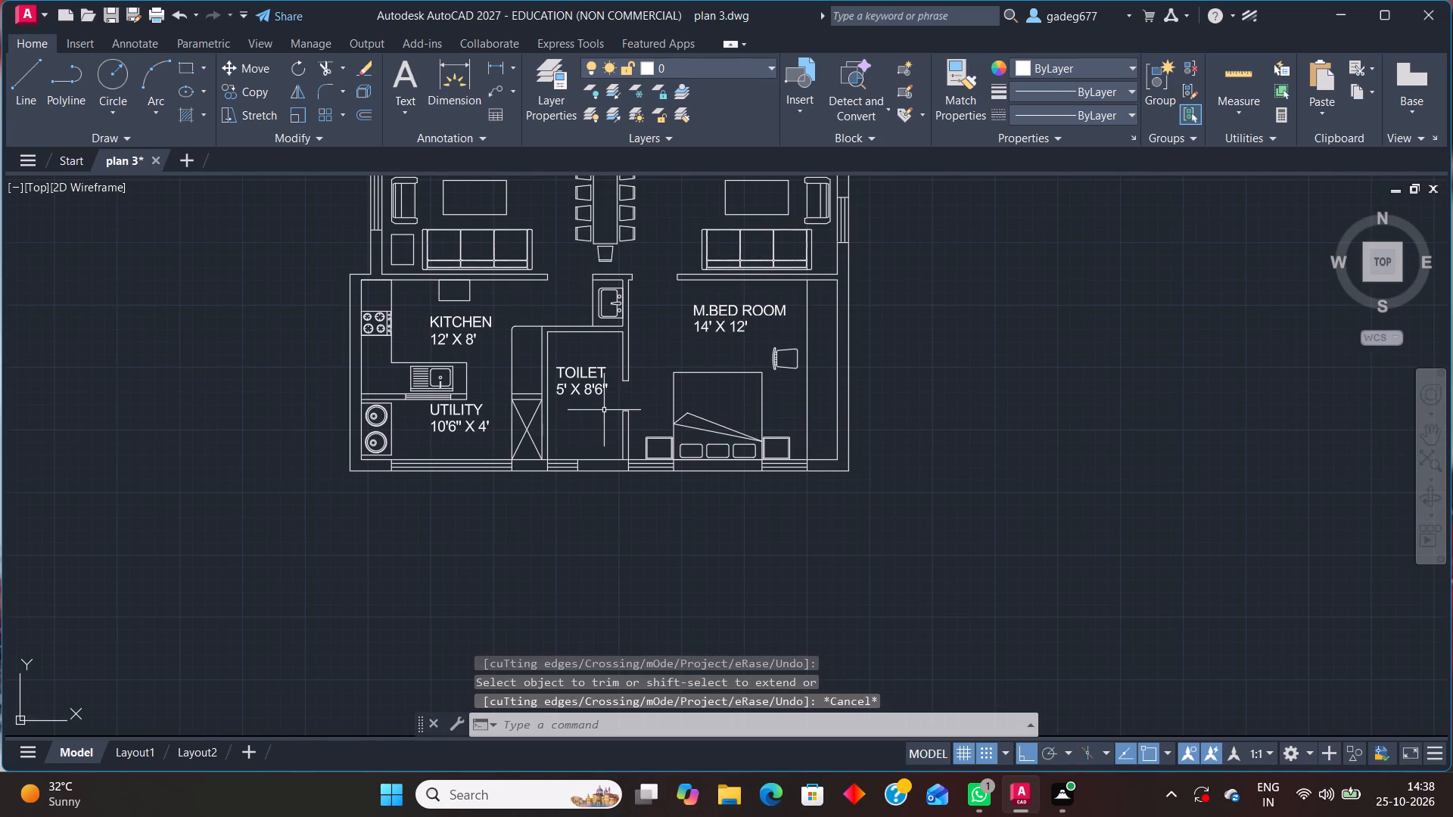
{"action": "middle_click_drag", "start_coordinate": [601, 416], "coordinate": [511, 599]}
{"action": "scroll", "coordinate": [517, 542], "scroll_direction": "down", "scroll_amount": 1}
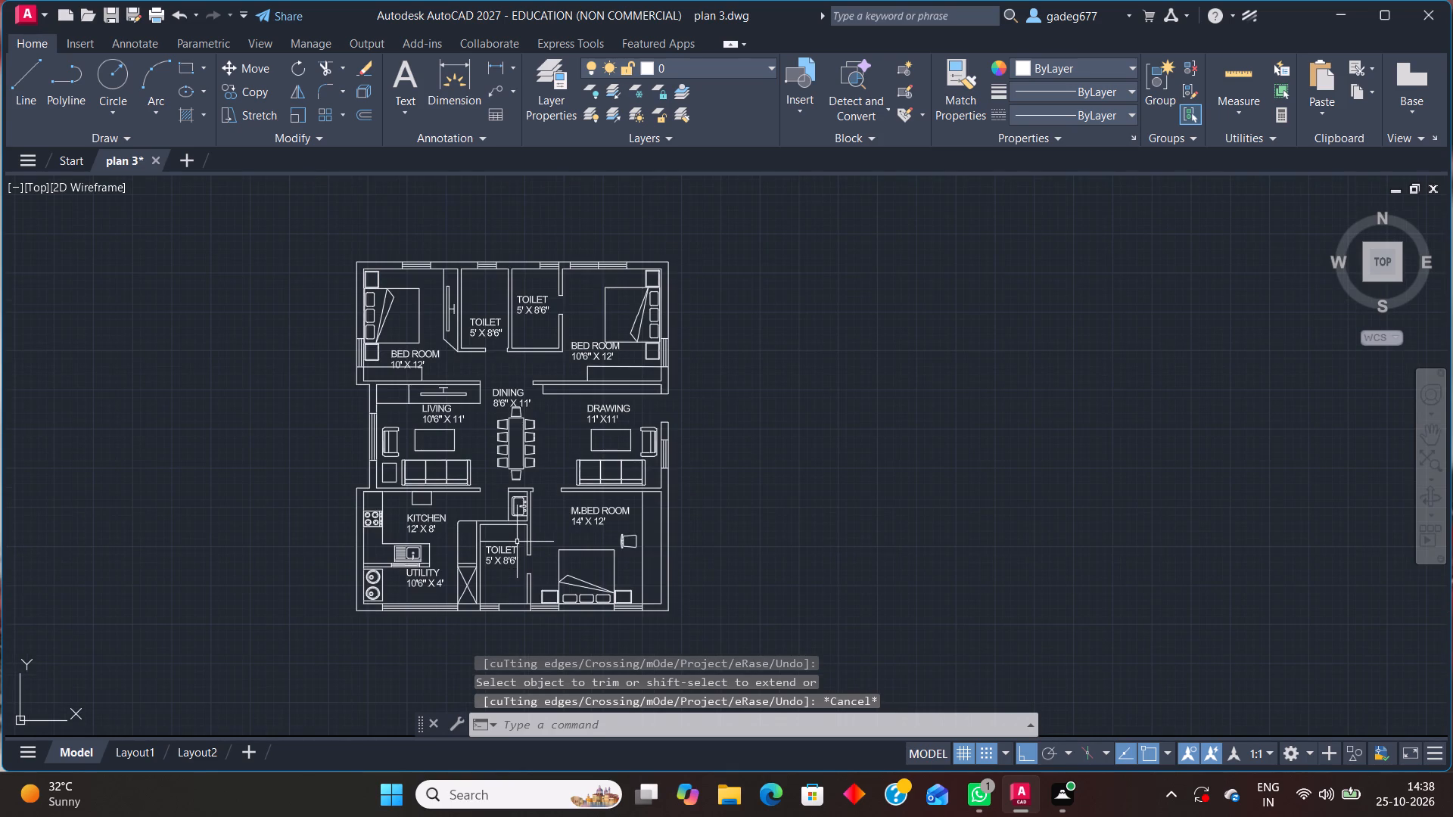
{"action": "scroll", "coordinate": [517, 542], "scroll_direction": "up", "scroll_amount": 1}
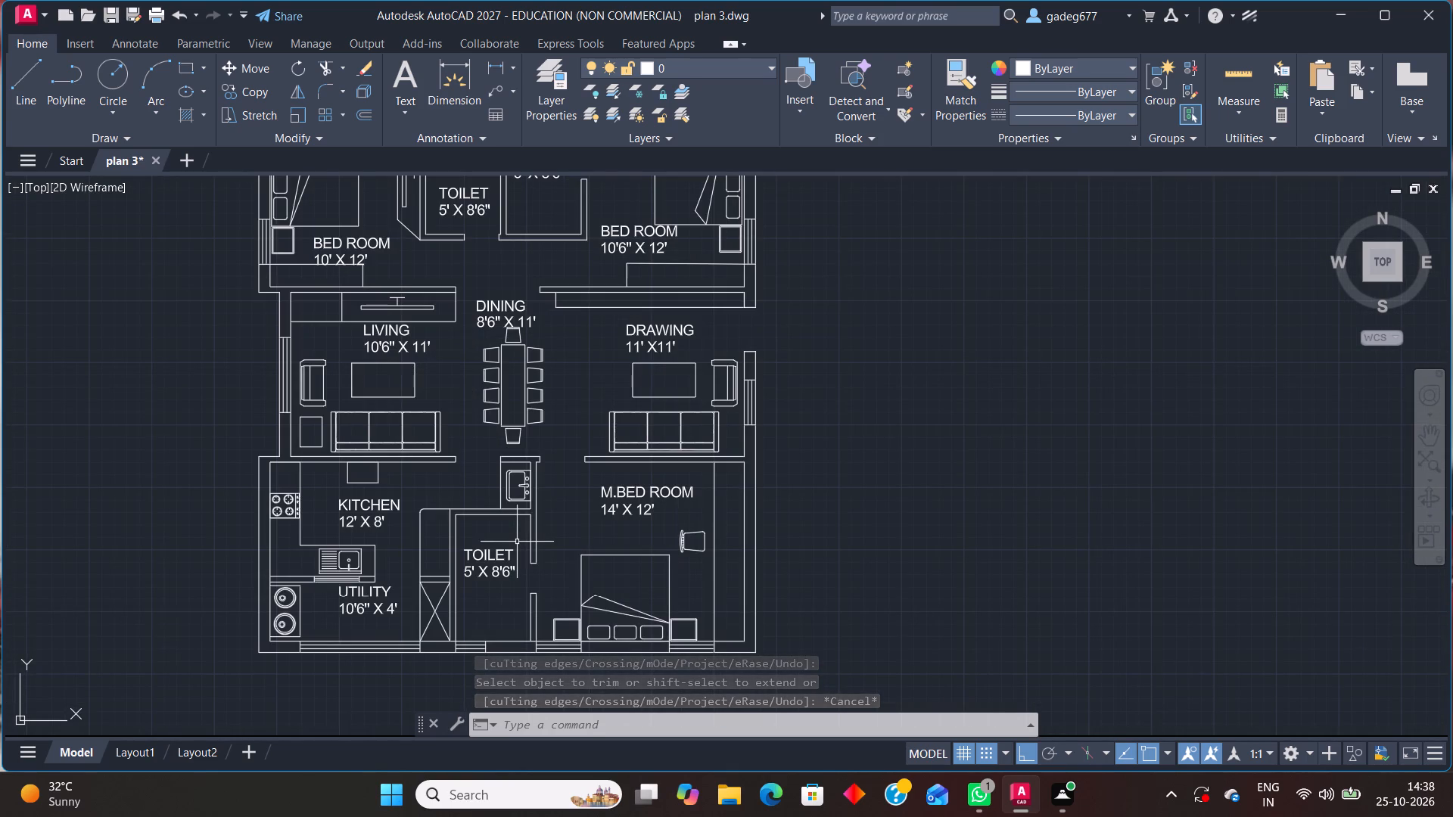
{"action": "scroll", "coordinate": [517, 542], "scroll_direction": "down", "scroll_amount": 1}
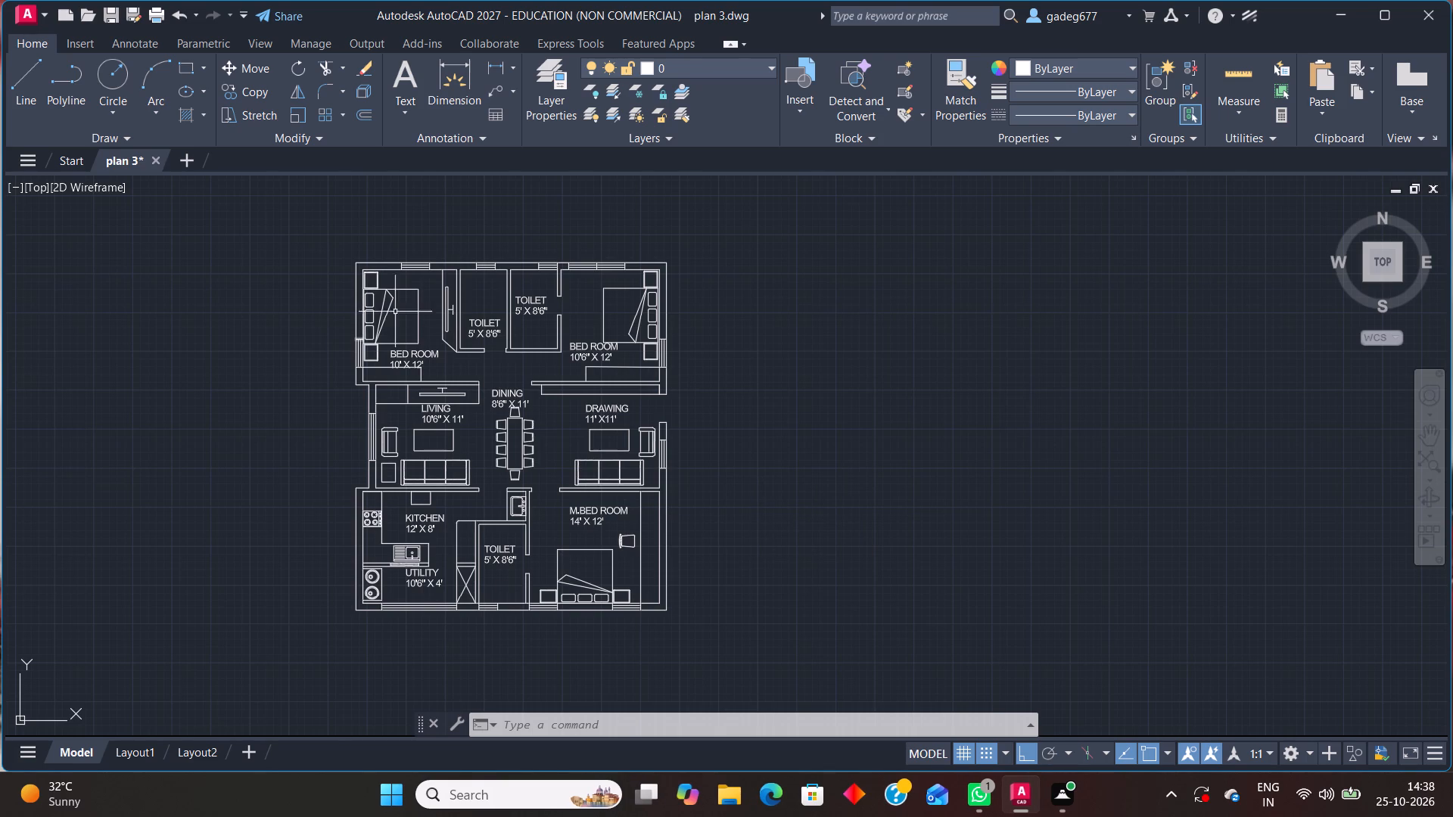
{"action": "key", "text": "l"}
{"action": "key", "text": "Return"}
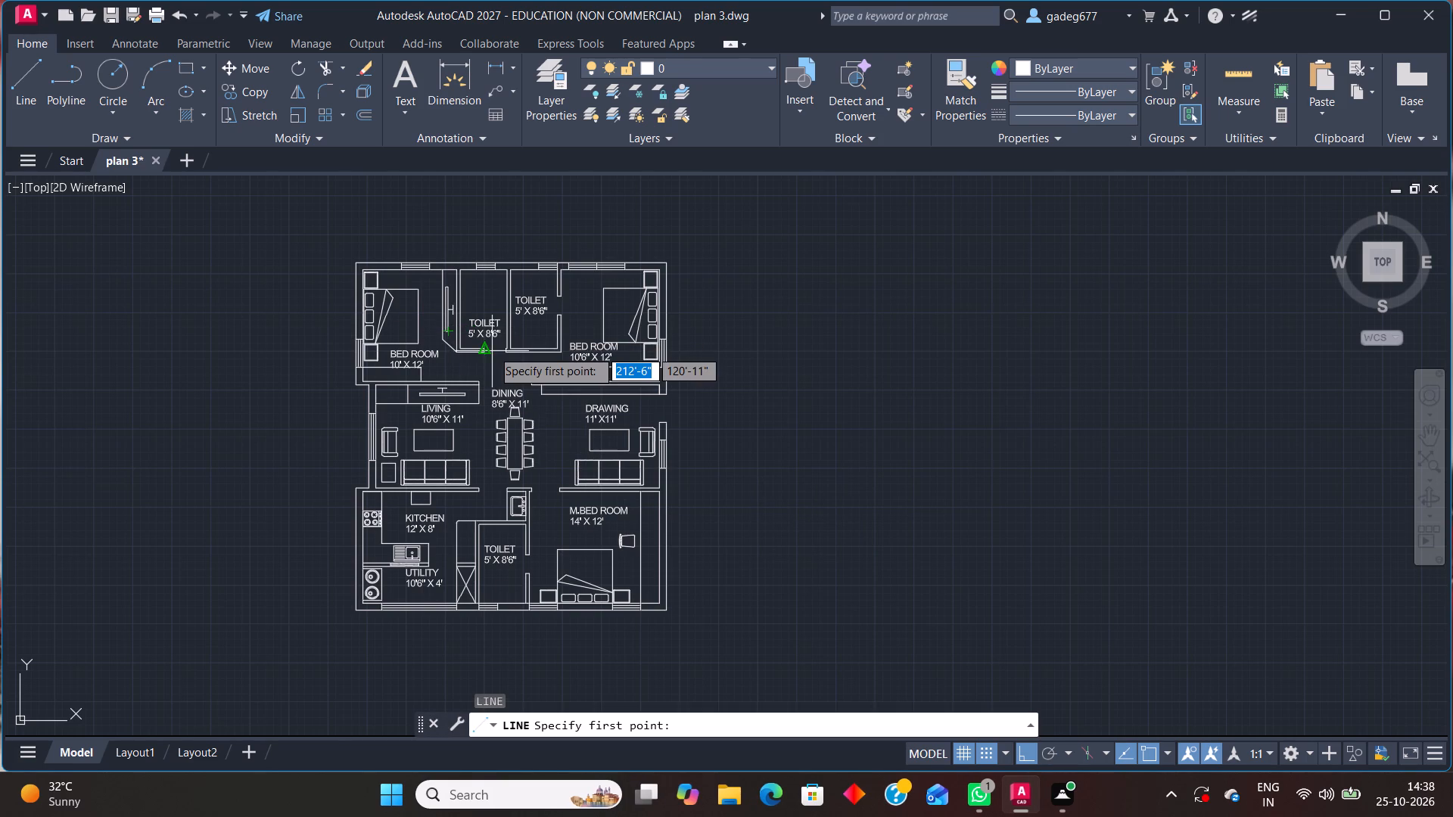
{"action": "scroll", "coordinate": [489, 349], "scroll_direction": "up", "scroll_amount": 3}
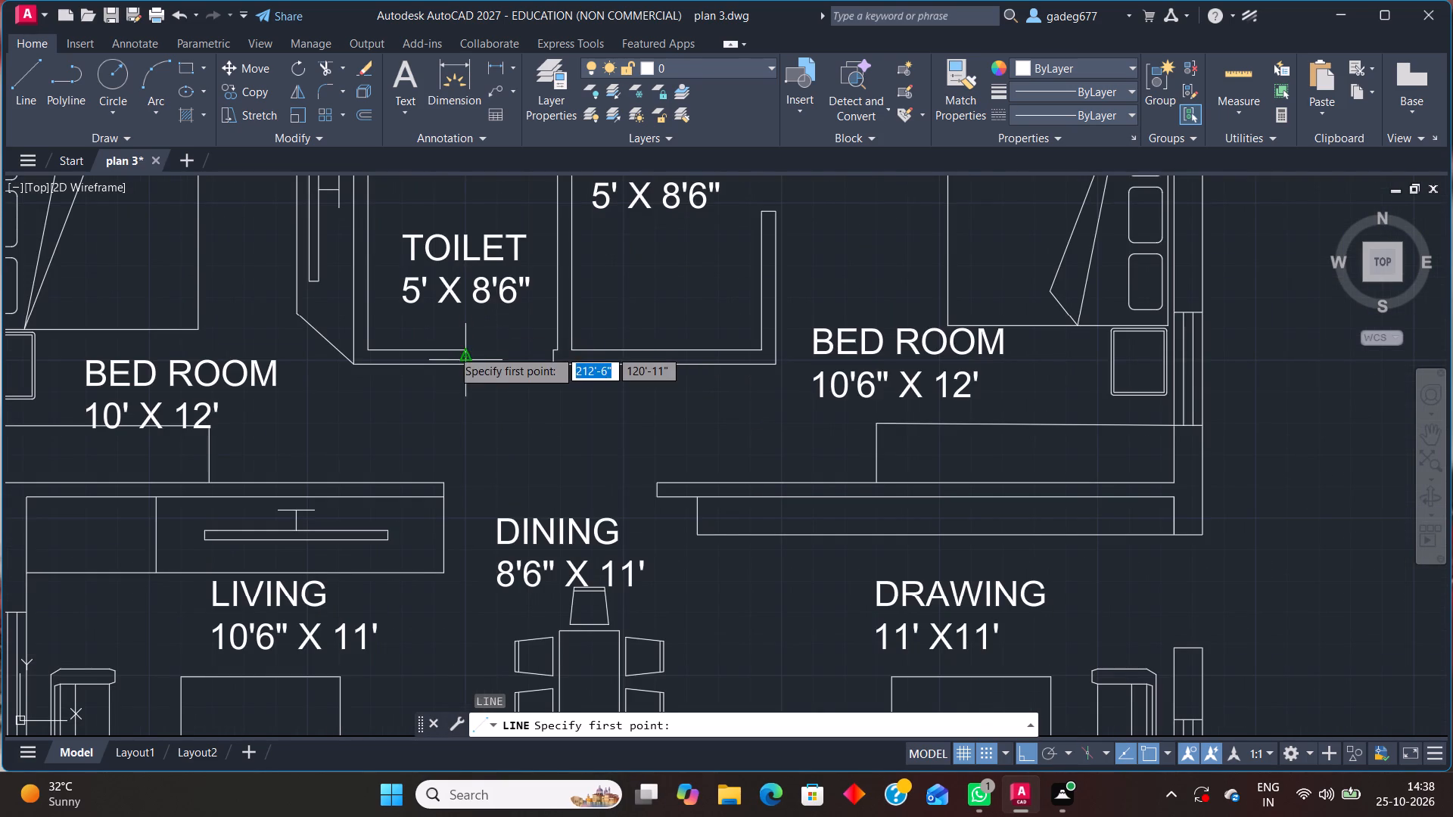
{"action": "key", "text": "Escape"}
Delete the short dividing line across the middle of the 10'6" X 12' BED ROOM's rear window.
{"action": "scroll", "coordinate": [448, 365], "scroll_direction": "down", "scroll_amount": 2}
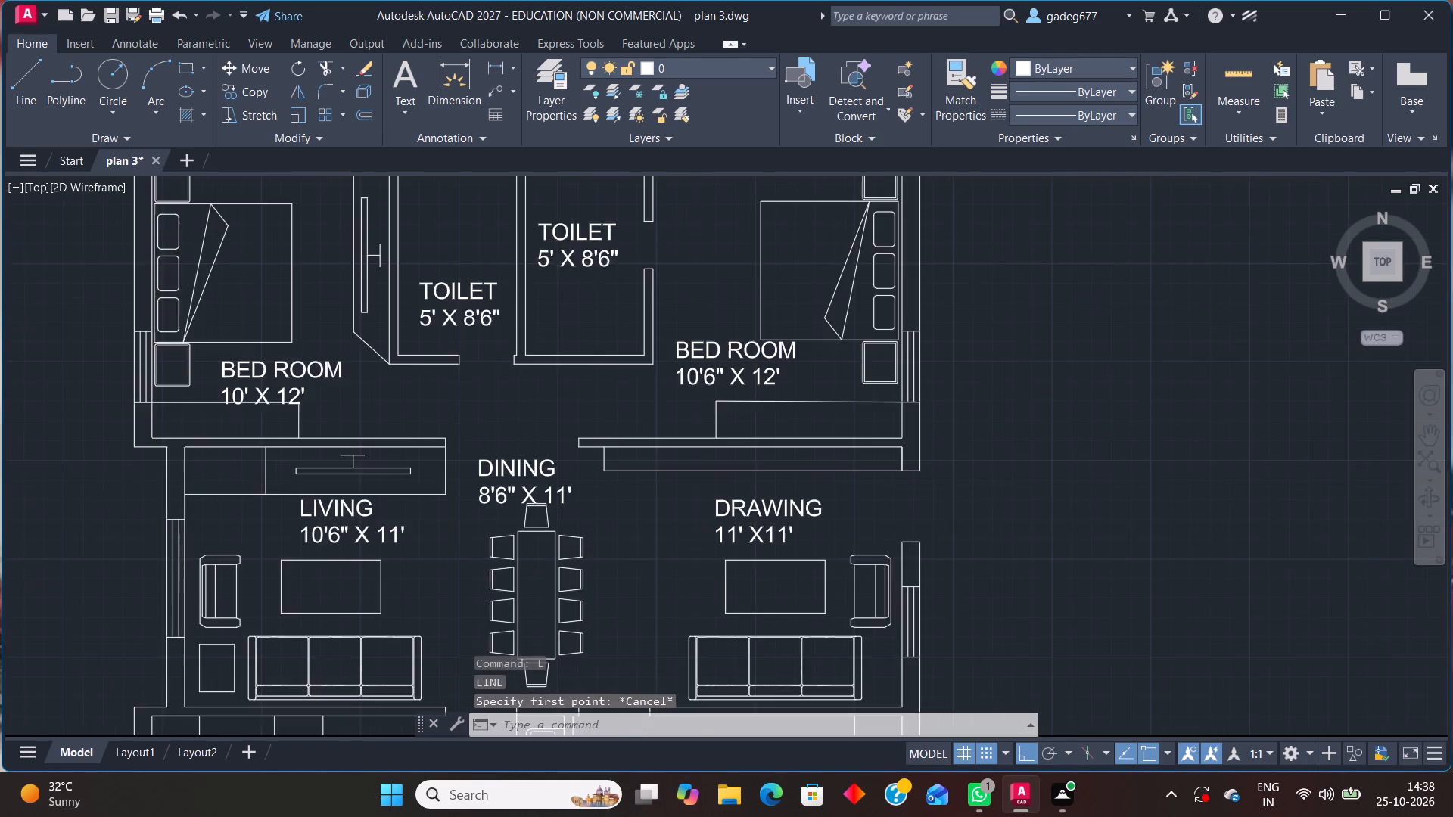
{"action": "middle_click_drag", "start_coordinate": [591, 402], "coordinate": [616, 312]}
{"action": "scroll", "coordinate": [609, 318], "scroll_direction": "down", "scroll_amount": 1}
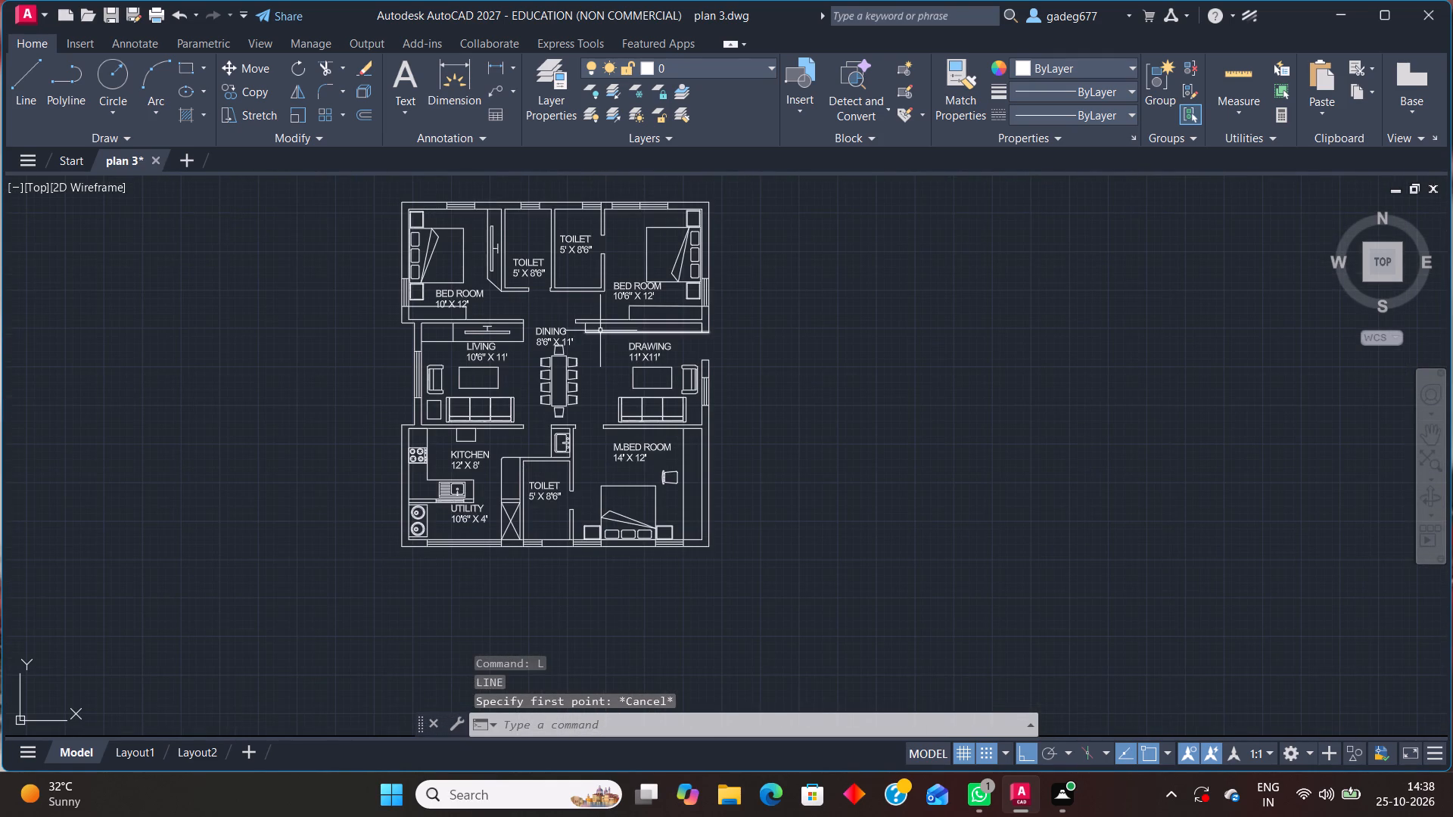
{"action": "middle_click_drag", "start_coordinate": [600, 331], "coordinate": [601, 365]}
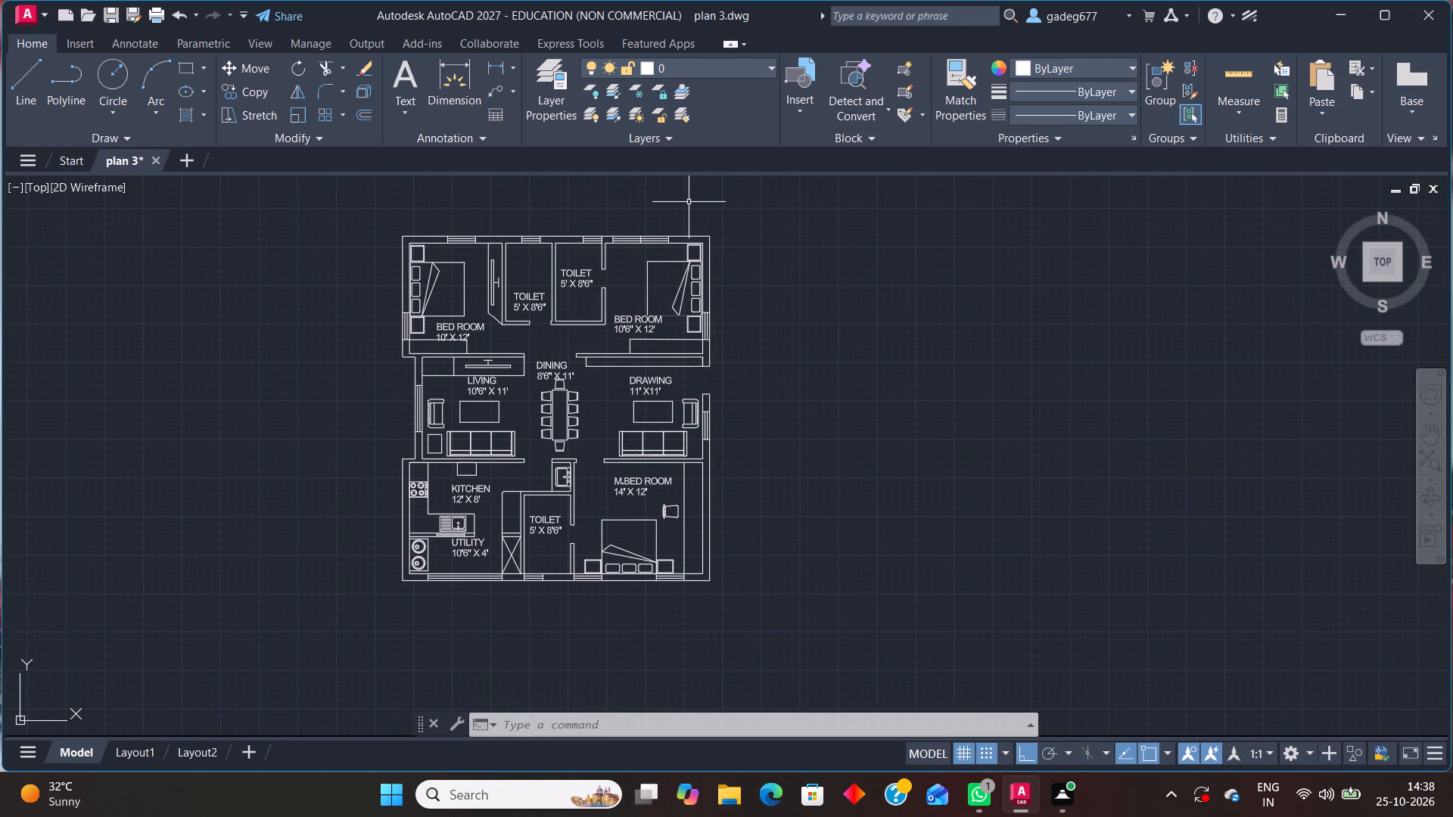
{"action": "scroll", "coordinate": [643, 234], "scroll_direction": "up", "scroll_amount": 3}
{"action": "left_click", "coordinate": [616, 250]}
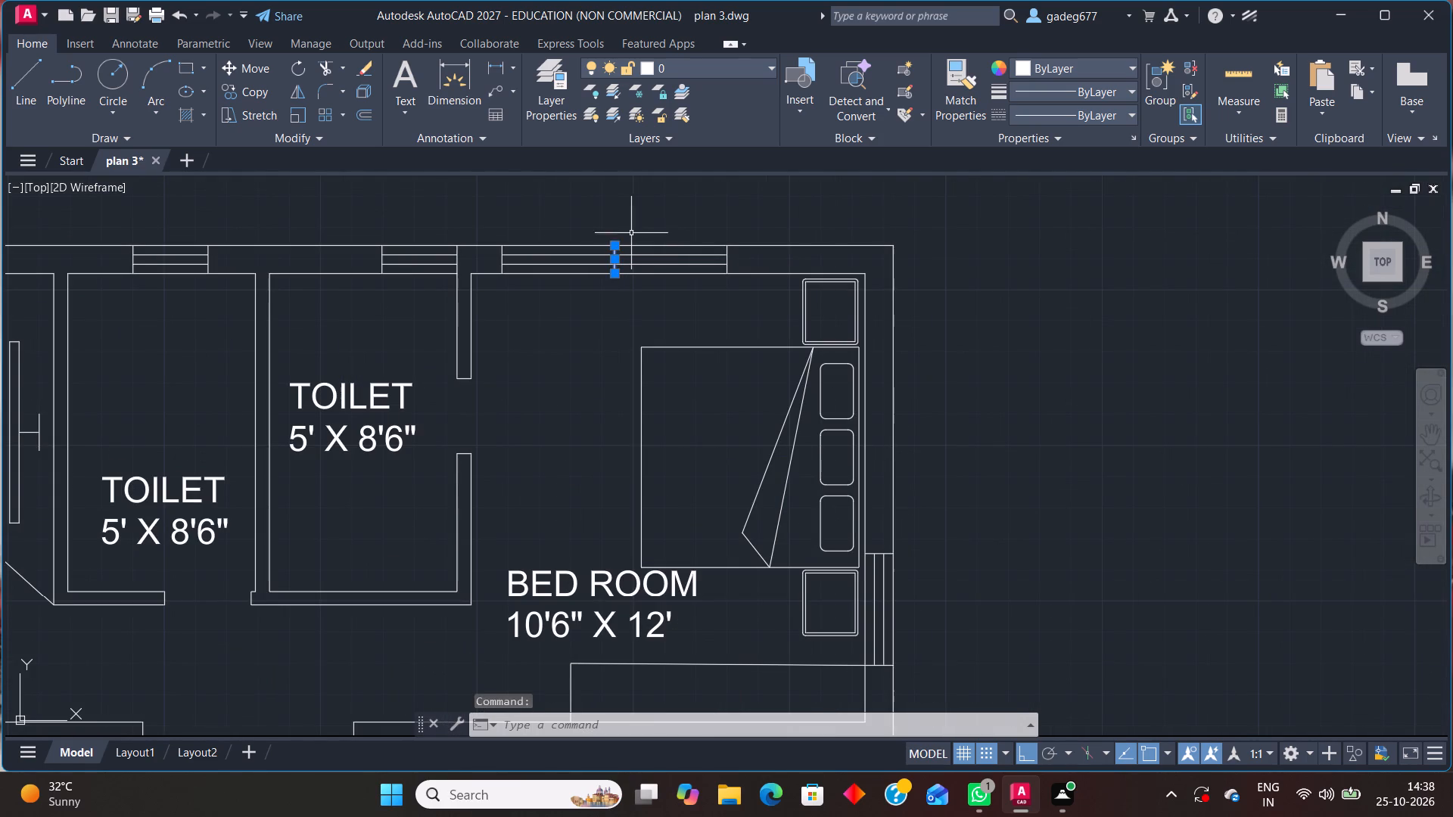
{"action": "key", "text": "Delete"}
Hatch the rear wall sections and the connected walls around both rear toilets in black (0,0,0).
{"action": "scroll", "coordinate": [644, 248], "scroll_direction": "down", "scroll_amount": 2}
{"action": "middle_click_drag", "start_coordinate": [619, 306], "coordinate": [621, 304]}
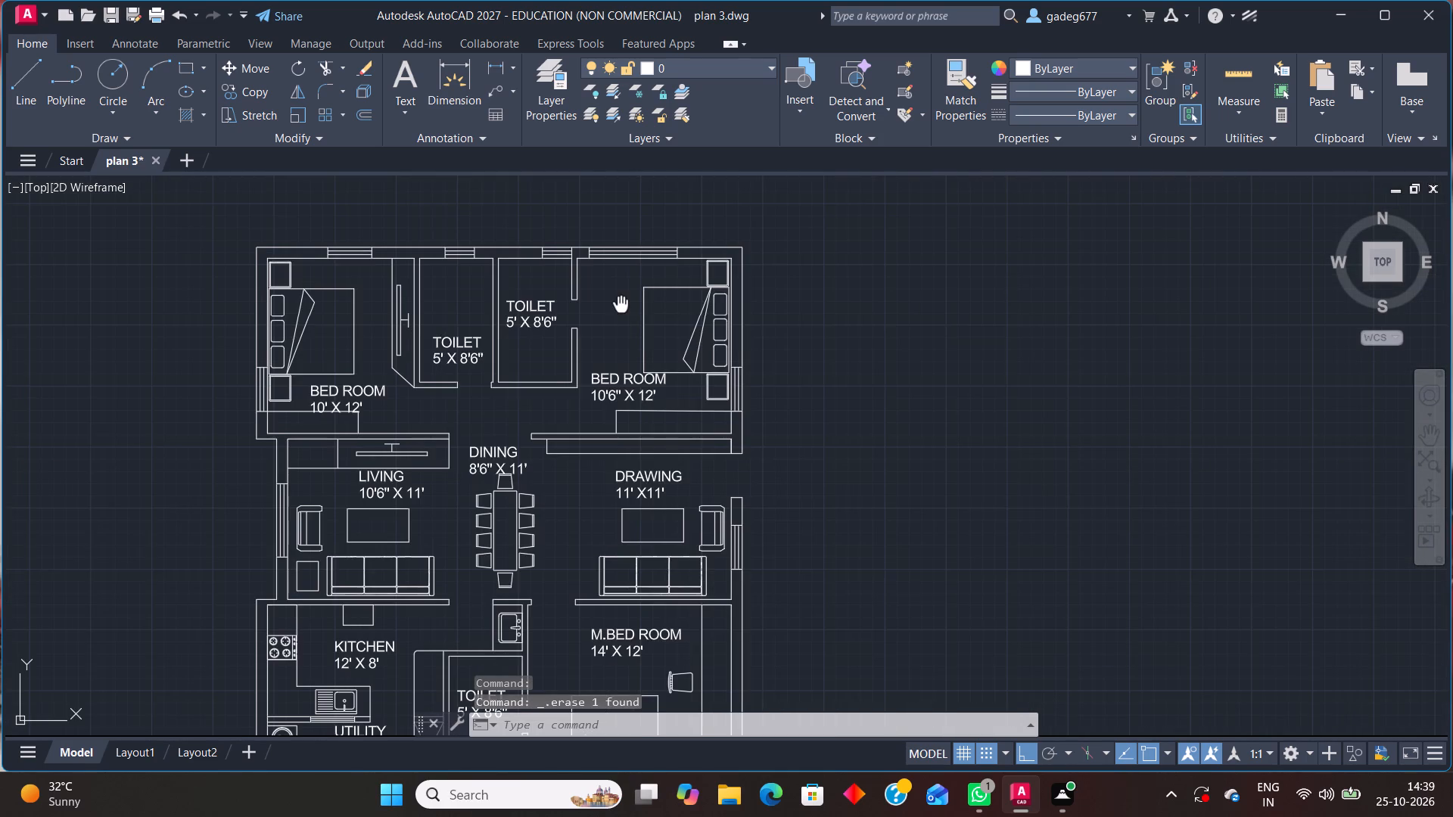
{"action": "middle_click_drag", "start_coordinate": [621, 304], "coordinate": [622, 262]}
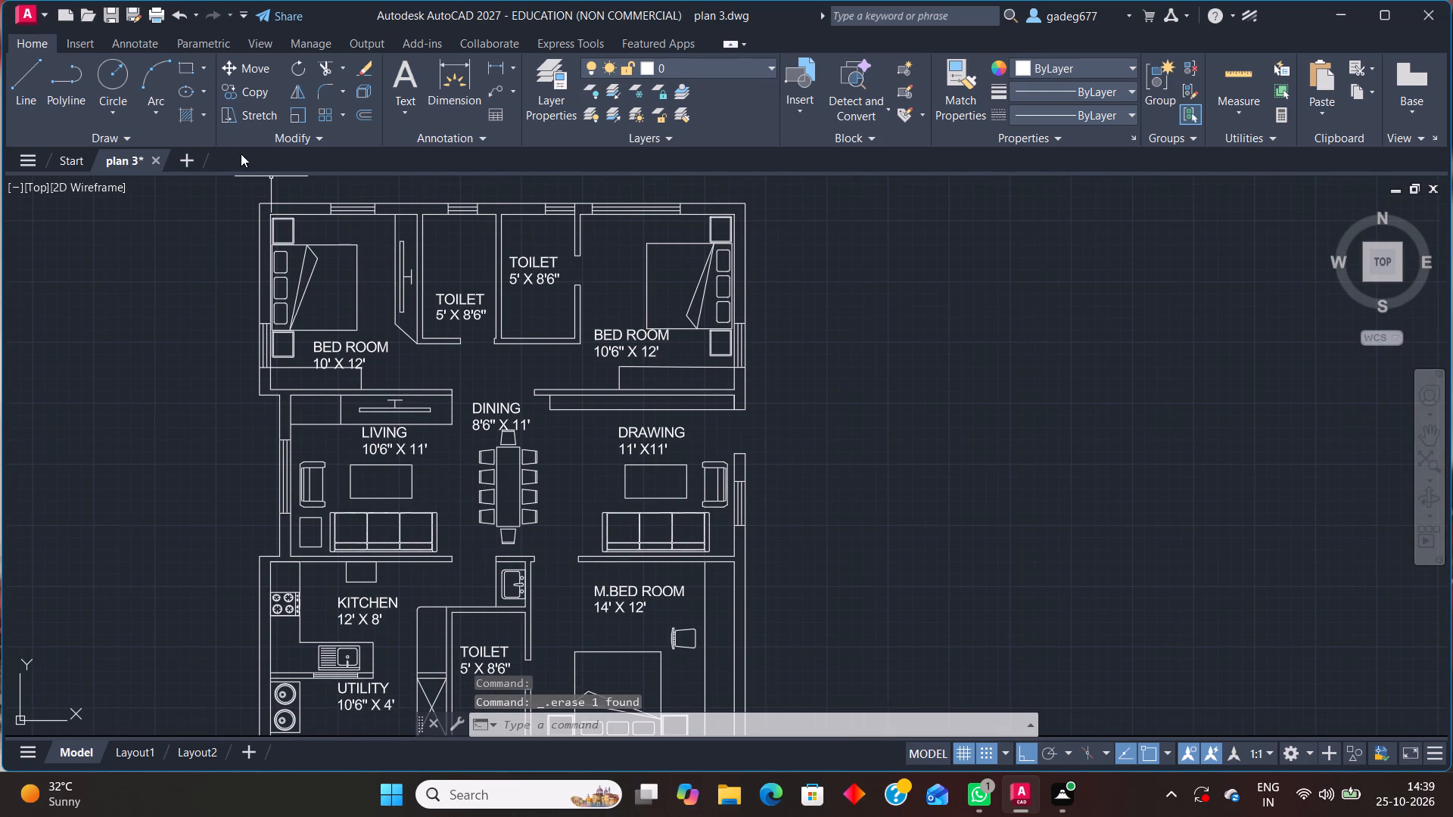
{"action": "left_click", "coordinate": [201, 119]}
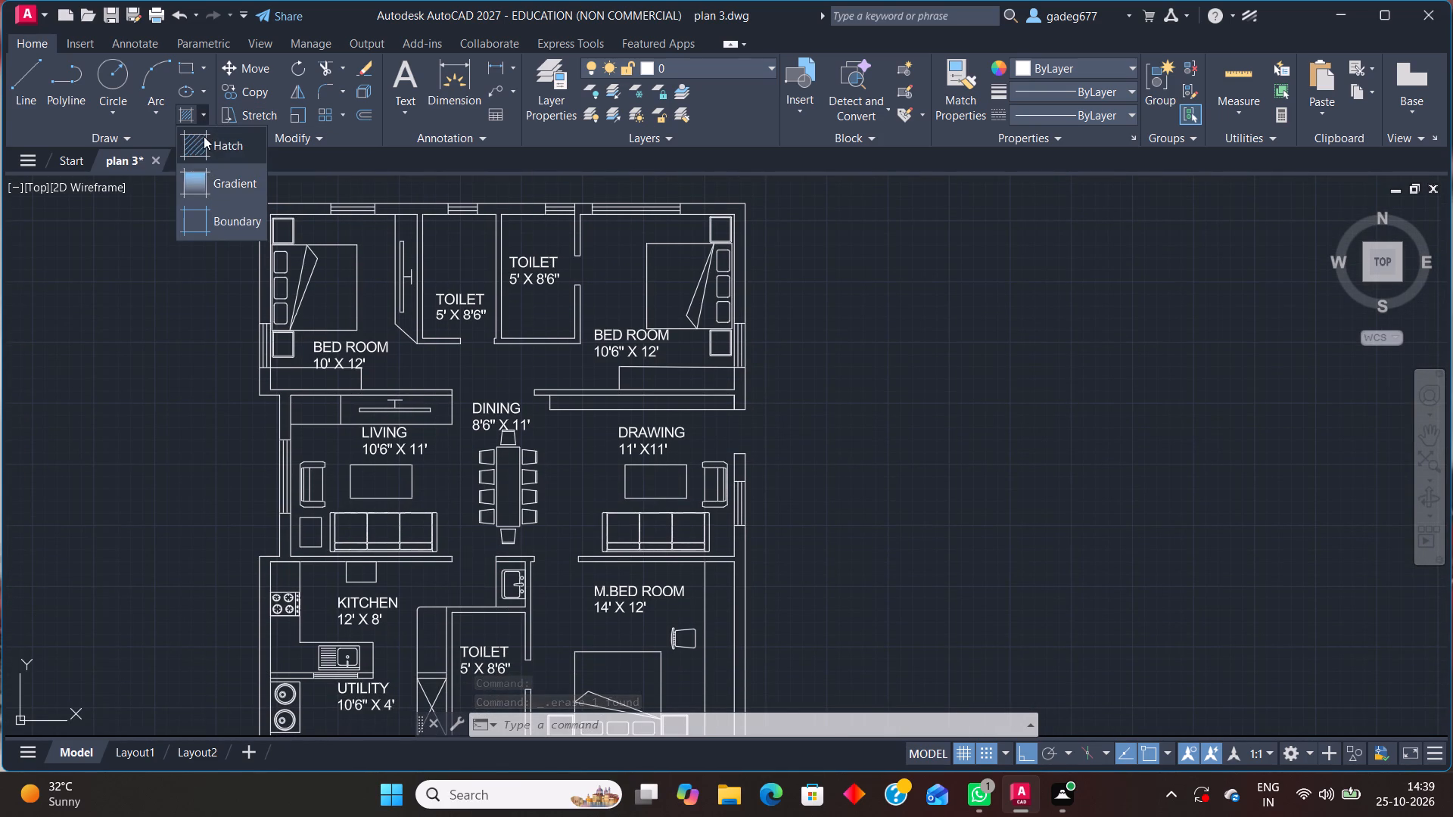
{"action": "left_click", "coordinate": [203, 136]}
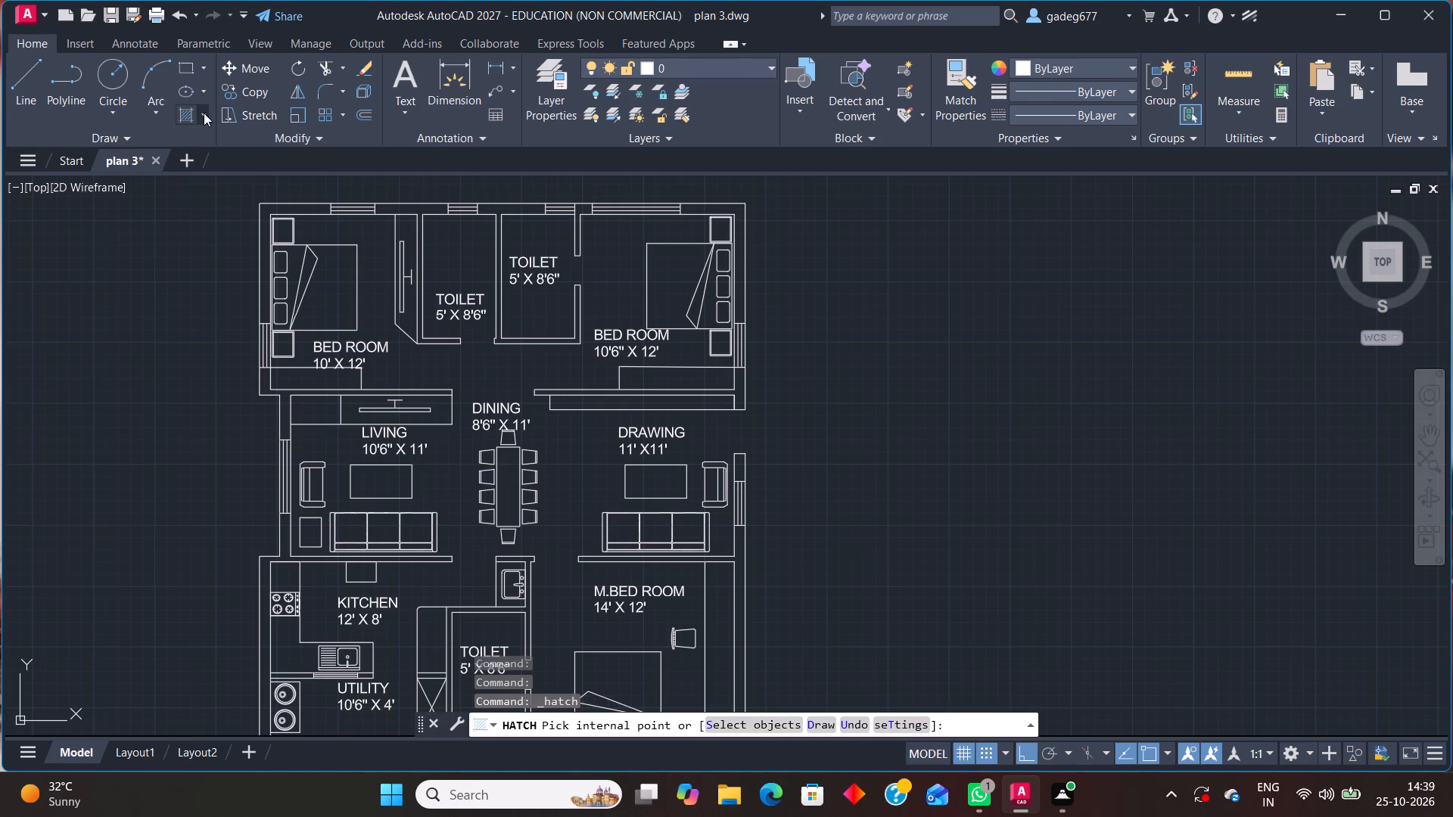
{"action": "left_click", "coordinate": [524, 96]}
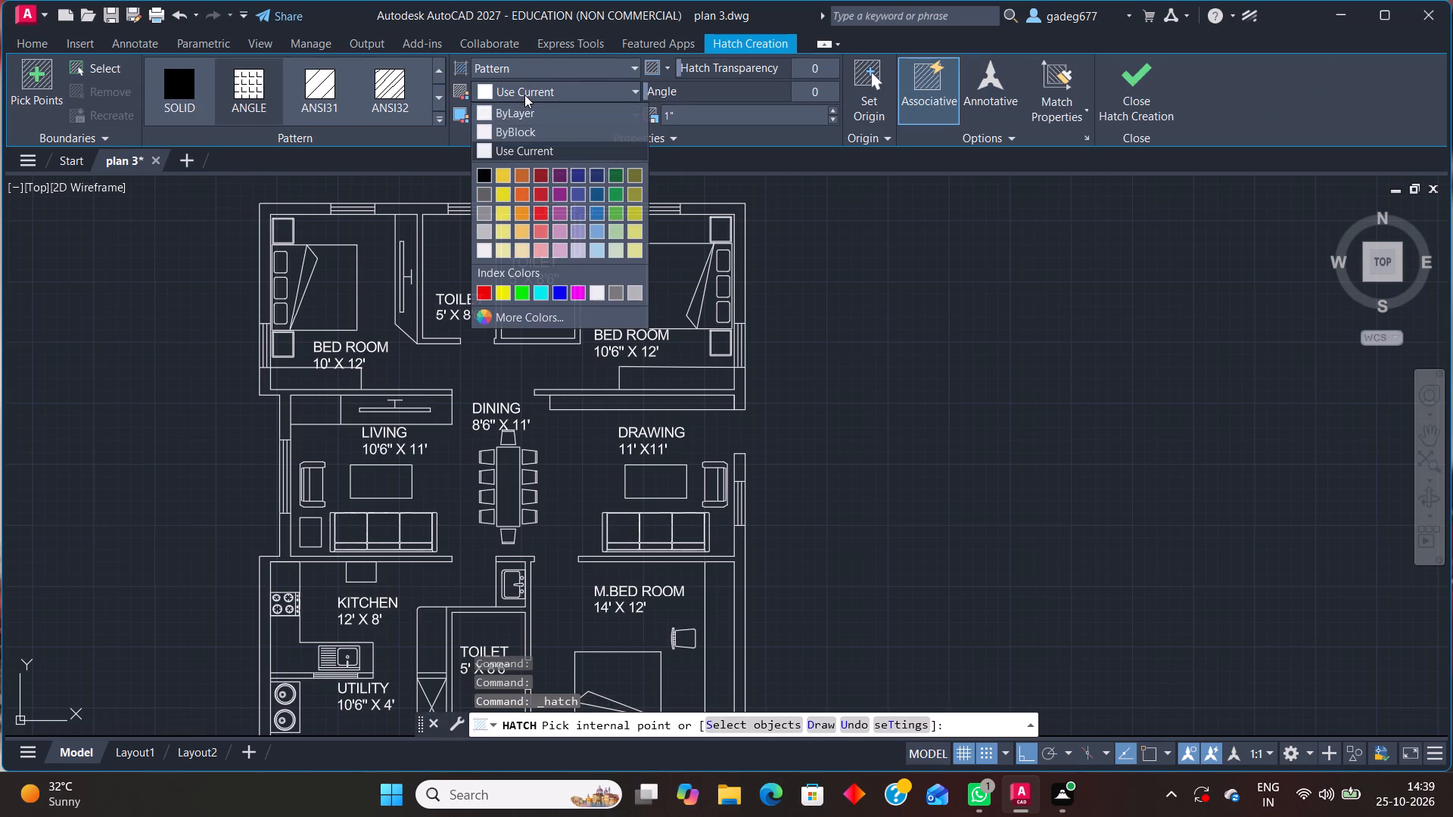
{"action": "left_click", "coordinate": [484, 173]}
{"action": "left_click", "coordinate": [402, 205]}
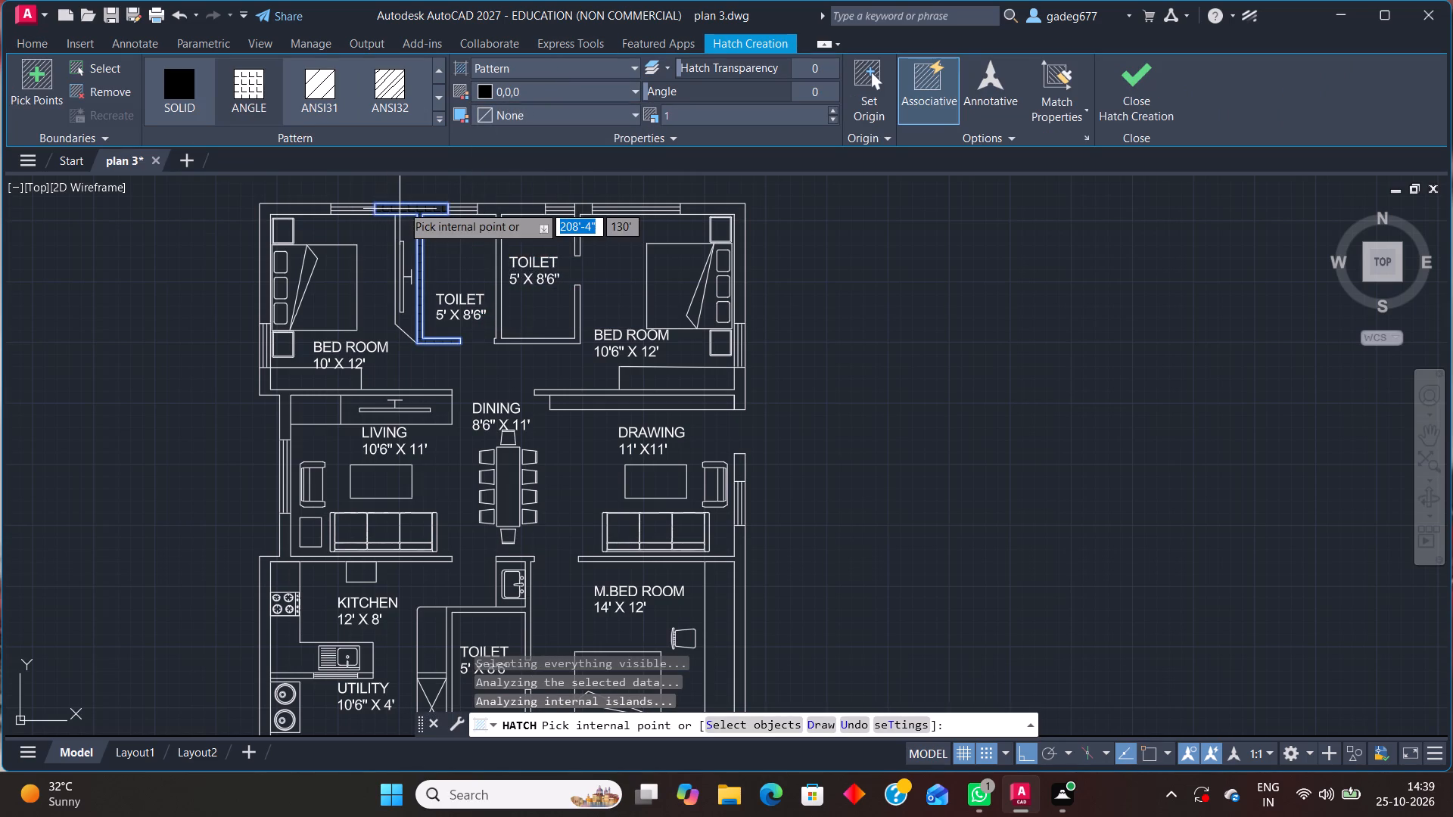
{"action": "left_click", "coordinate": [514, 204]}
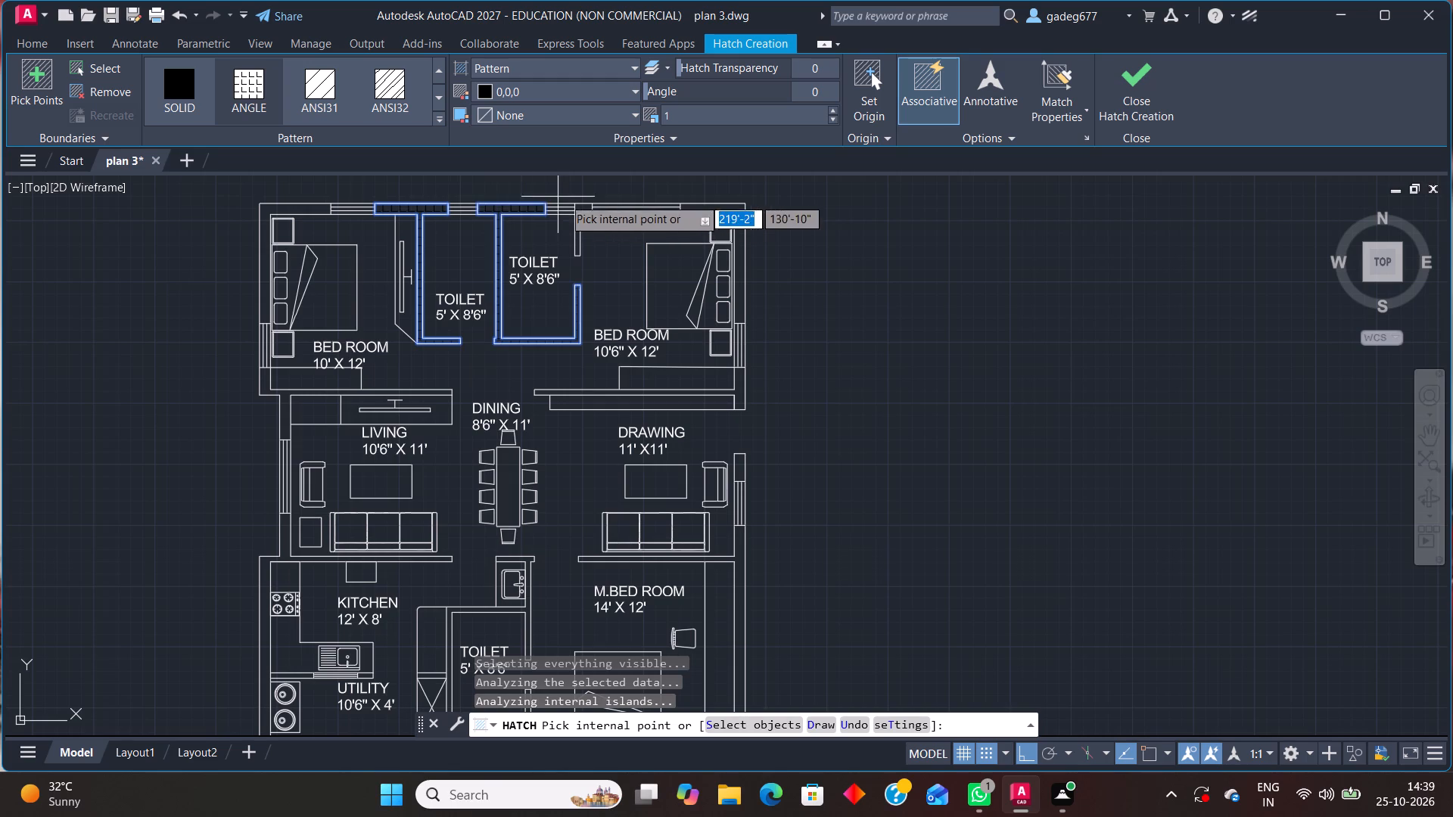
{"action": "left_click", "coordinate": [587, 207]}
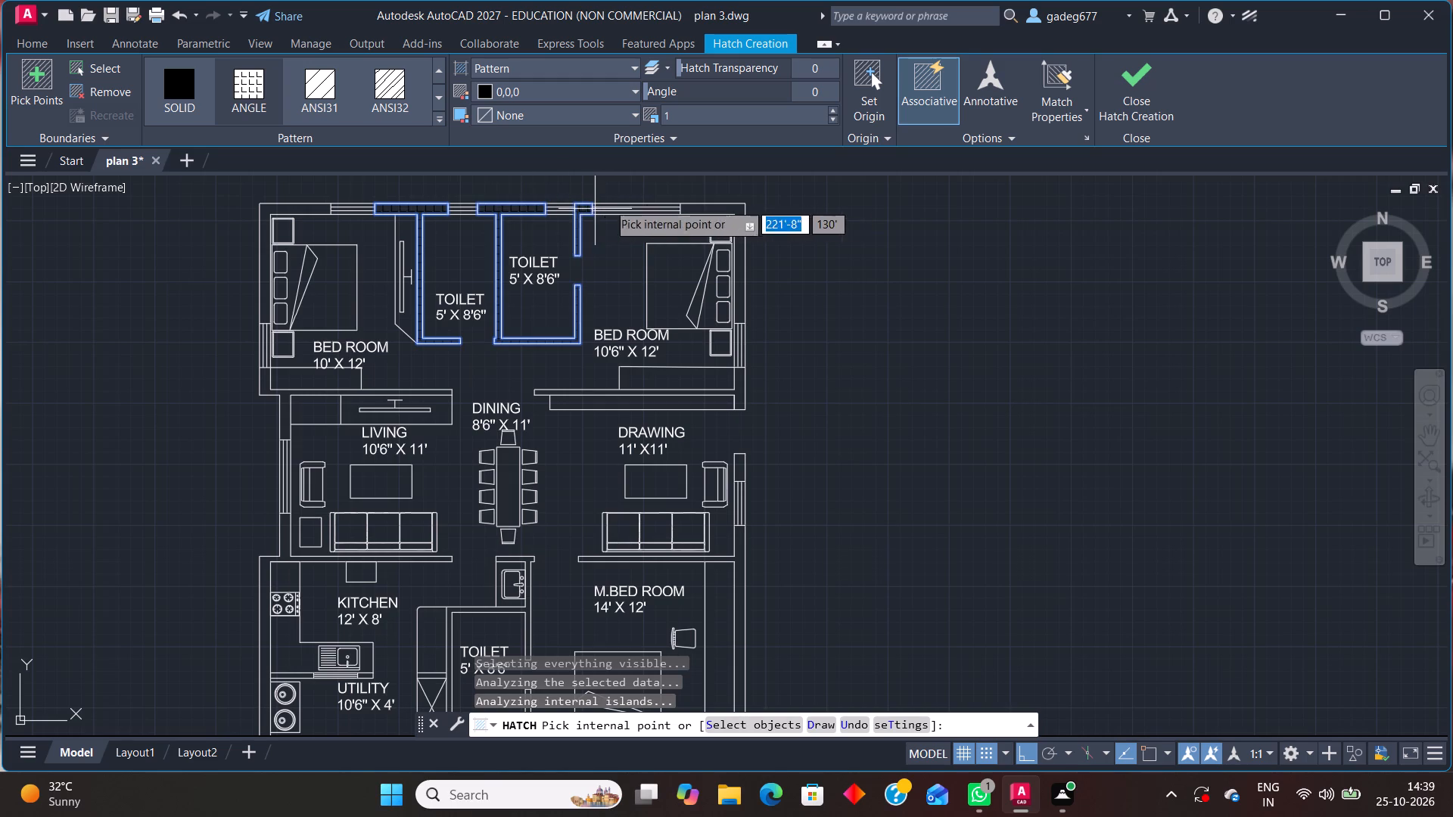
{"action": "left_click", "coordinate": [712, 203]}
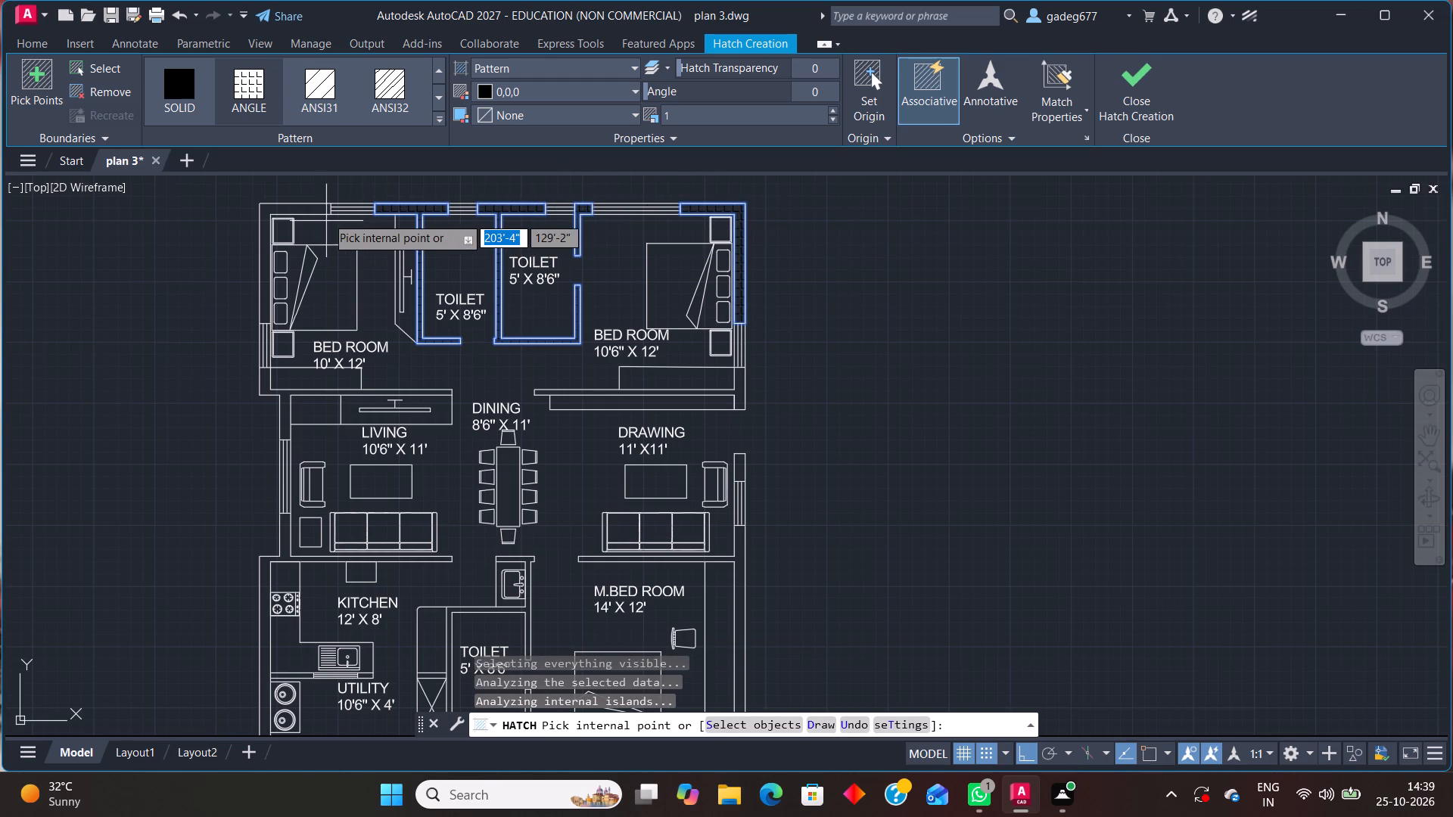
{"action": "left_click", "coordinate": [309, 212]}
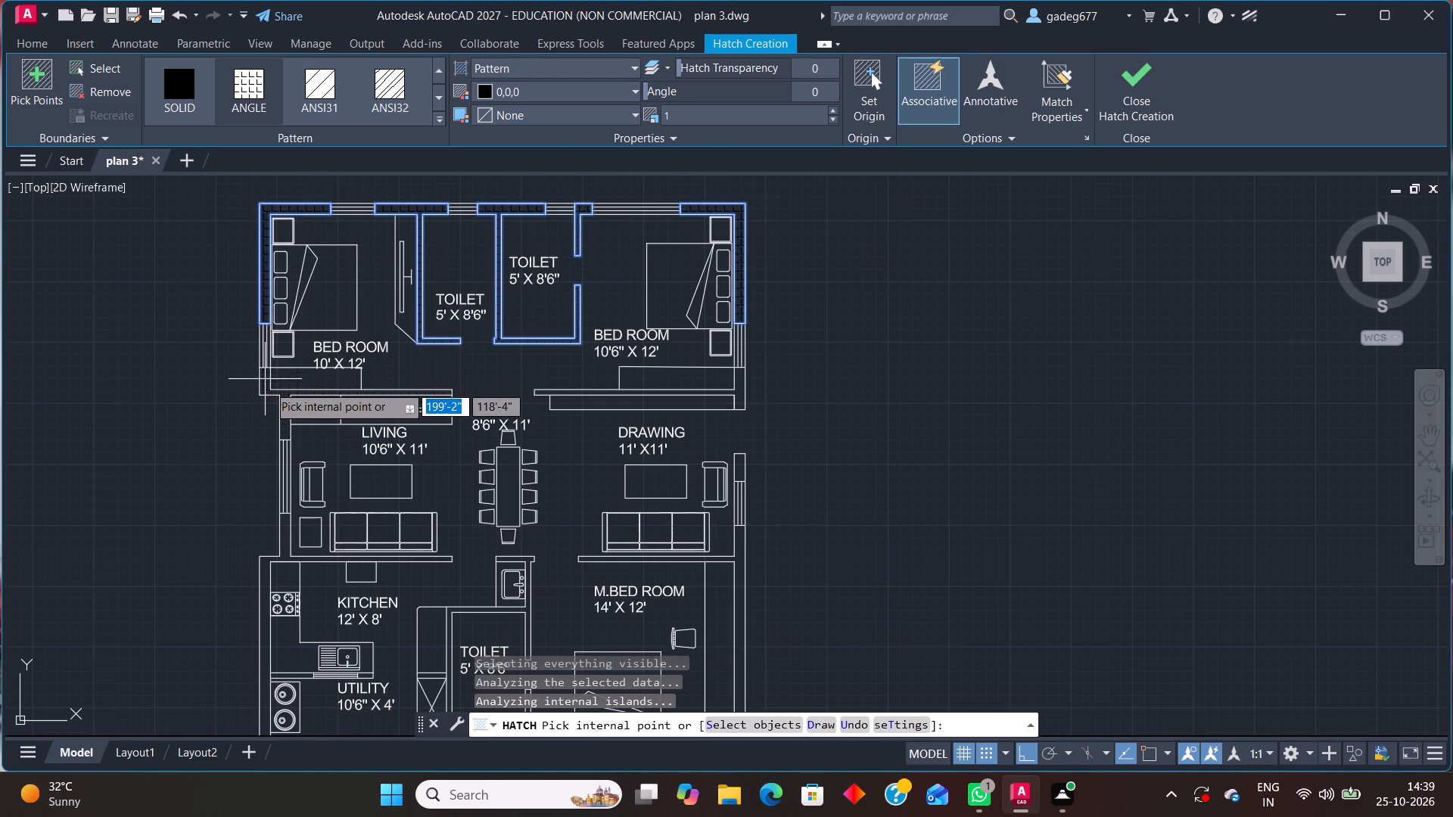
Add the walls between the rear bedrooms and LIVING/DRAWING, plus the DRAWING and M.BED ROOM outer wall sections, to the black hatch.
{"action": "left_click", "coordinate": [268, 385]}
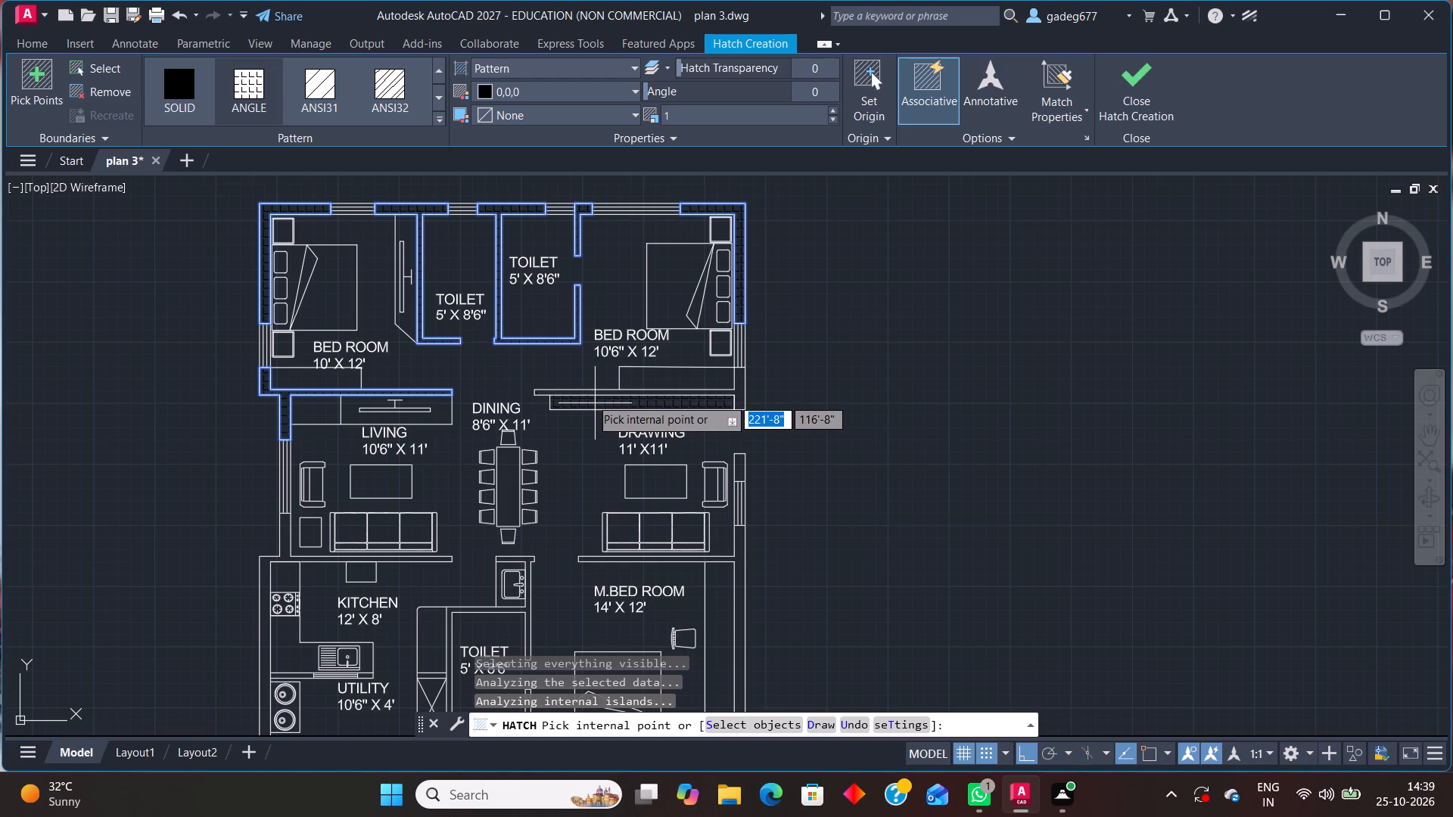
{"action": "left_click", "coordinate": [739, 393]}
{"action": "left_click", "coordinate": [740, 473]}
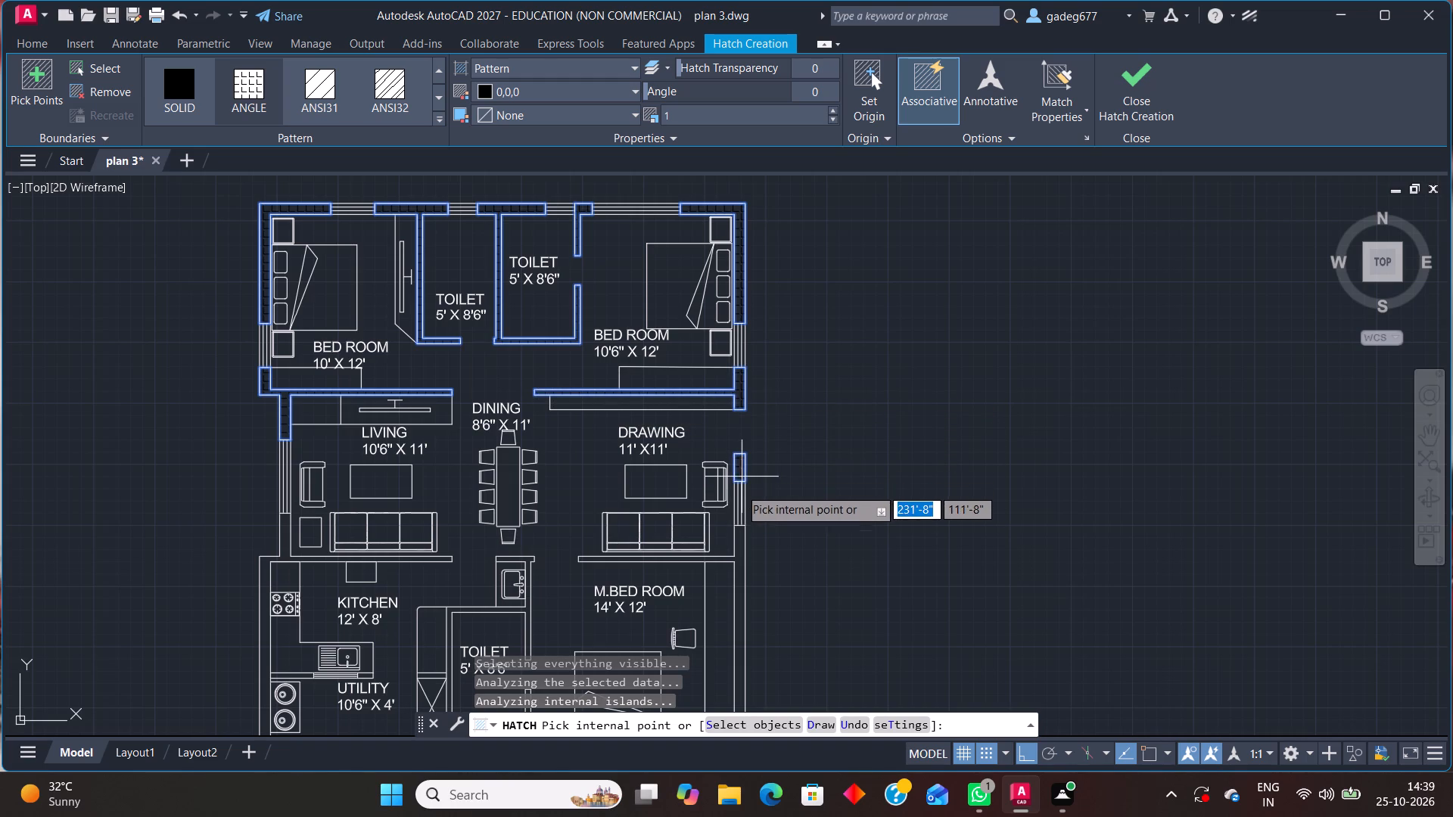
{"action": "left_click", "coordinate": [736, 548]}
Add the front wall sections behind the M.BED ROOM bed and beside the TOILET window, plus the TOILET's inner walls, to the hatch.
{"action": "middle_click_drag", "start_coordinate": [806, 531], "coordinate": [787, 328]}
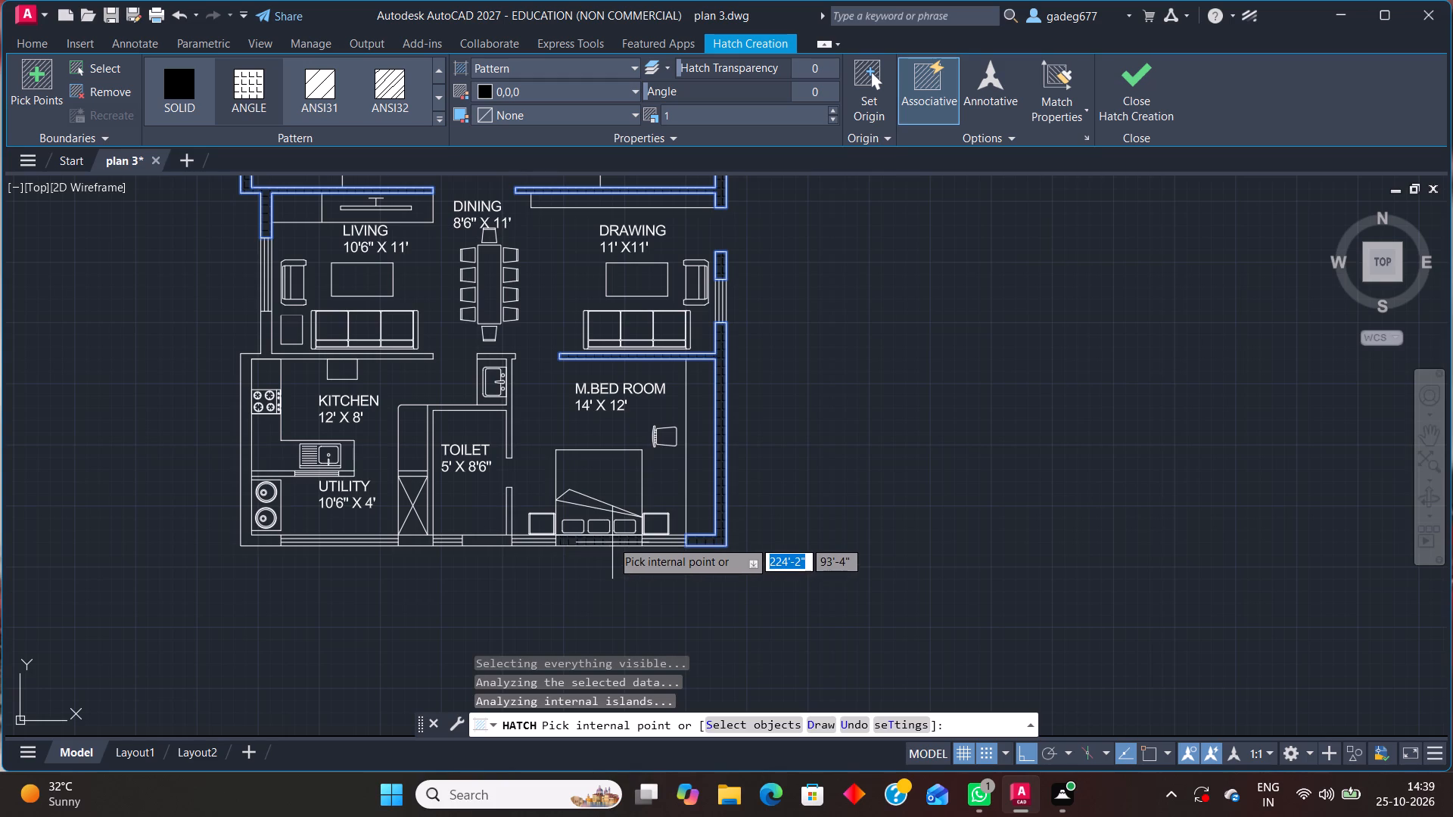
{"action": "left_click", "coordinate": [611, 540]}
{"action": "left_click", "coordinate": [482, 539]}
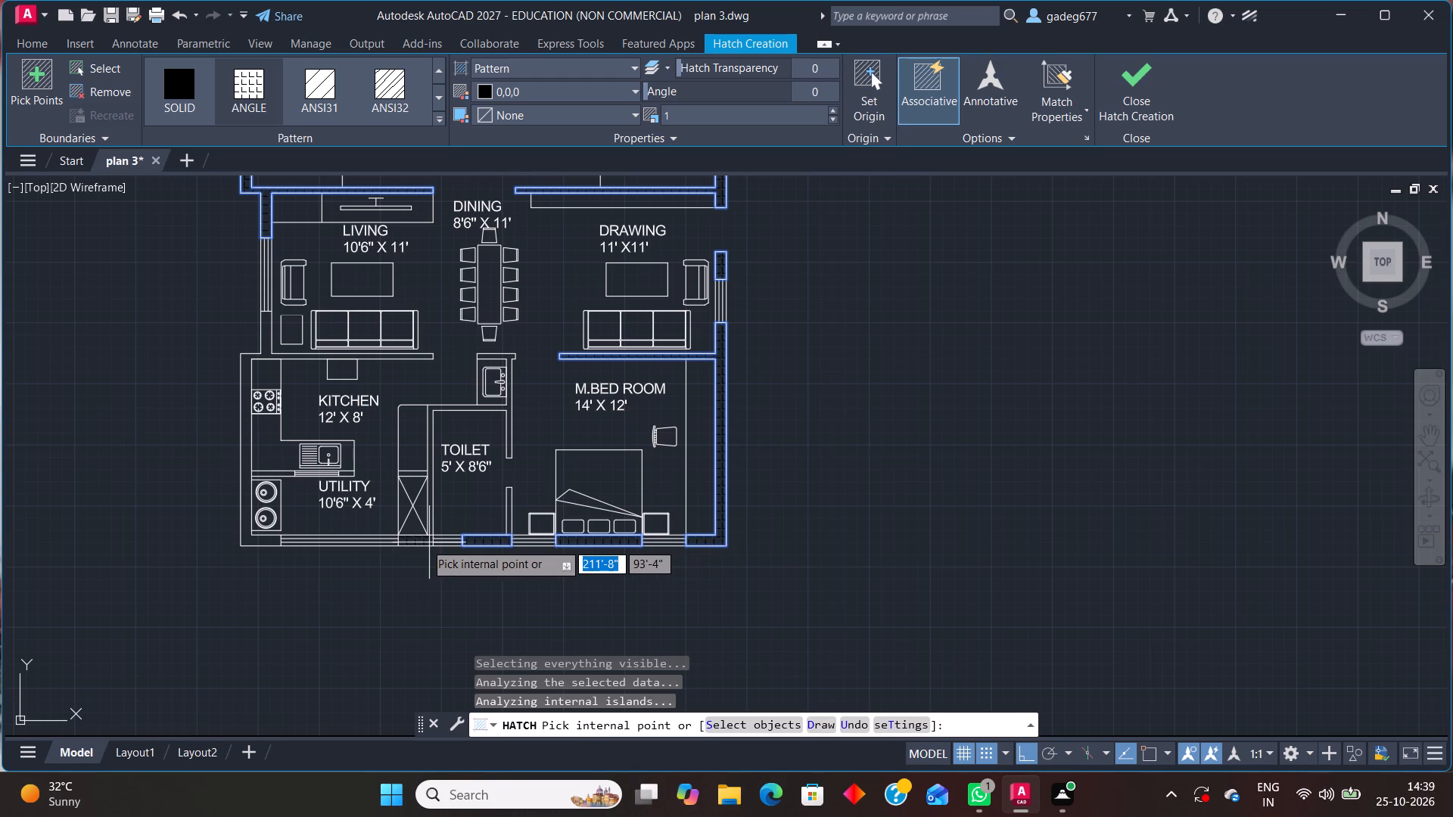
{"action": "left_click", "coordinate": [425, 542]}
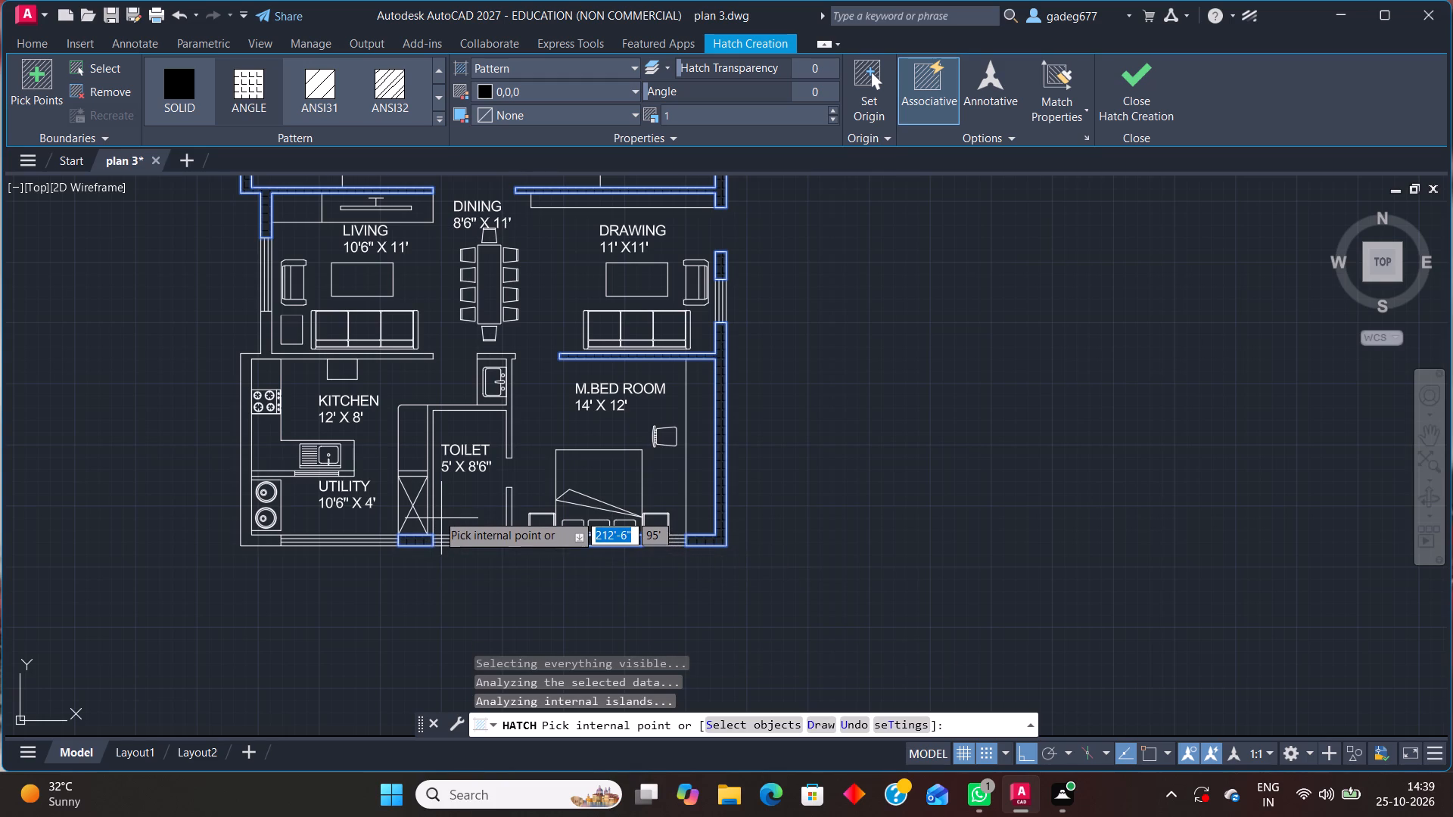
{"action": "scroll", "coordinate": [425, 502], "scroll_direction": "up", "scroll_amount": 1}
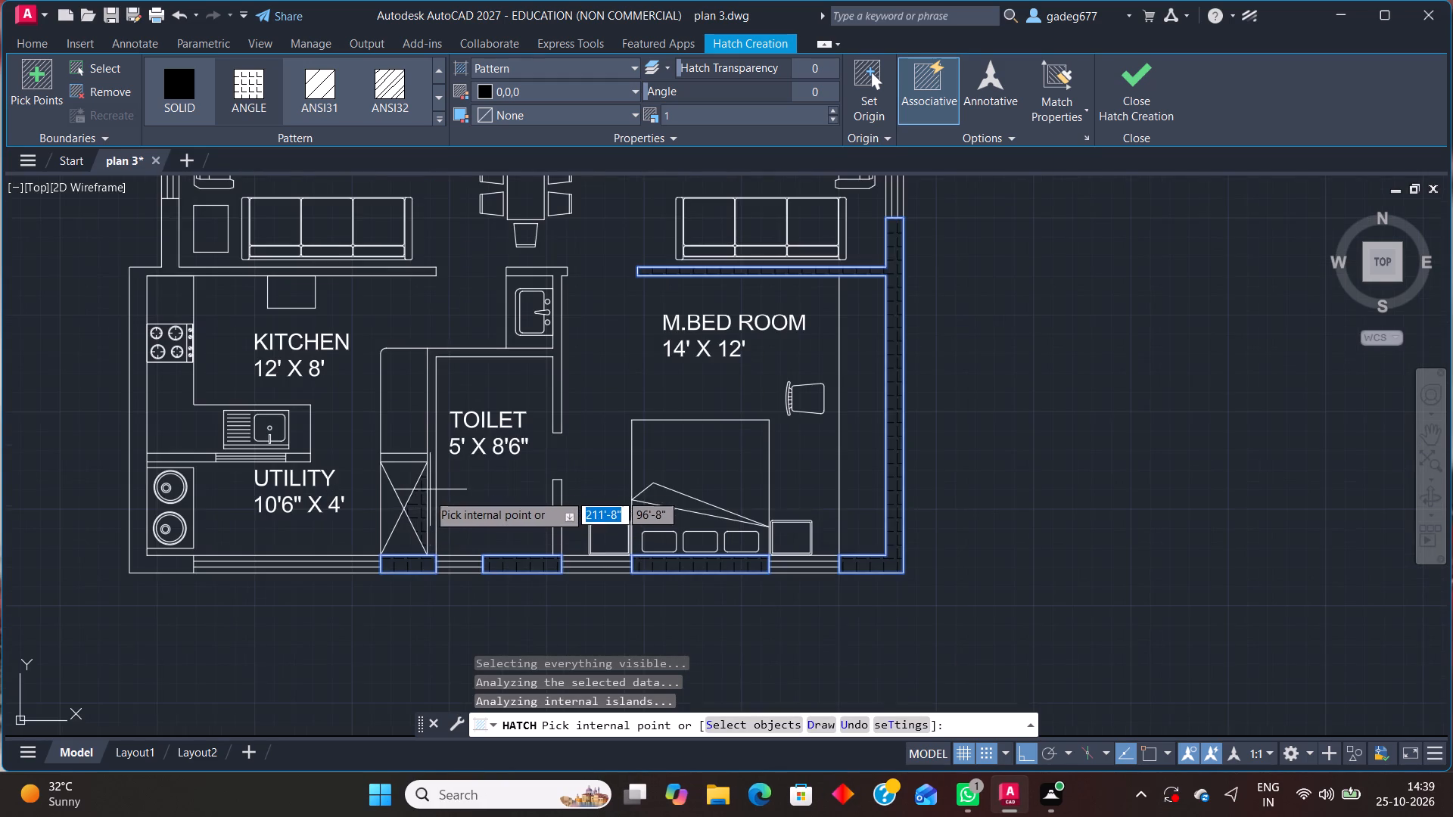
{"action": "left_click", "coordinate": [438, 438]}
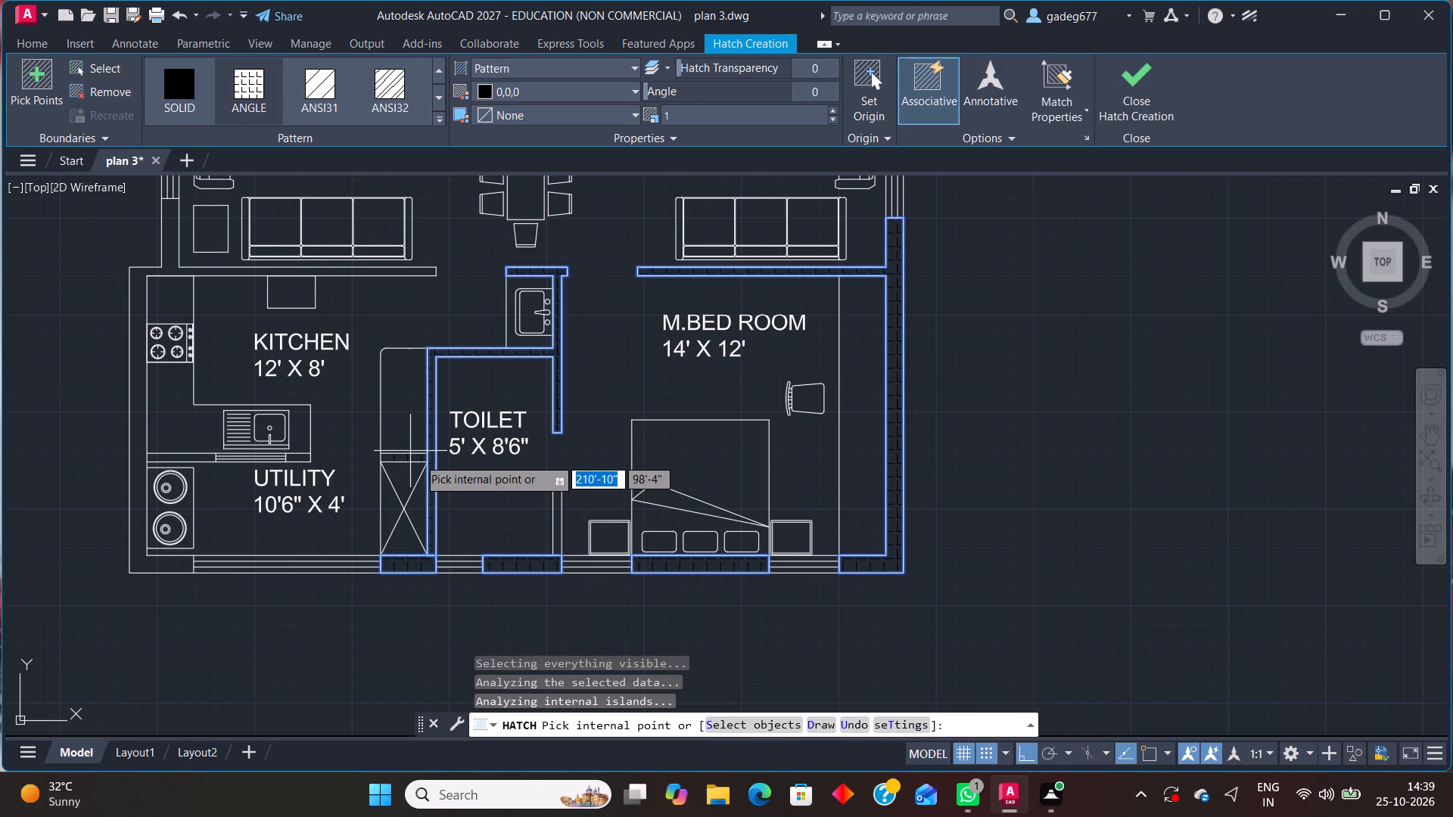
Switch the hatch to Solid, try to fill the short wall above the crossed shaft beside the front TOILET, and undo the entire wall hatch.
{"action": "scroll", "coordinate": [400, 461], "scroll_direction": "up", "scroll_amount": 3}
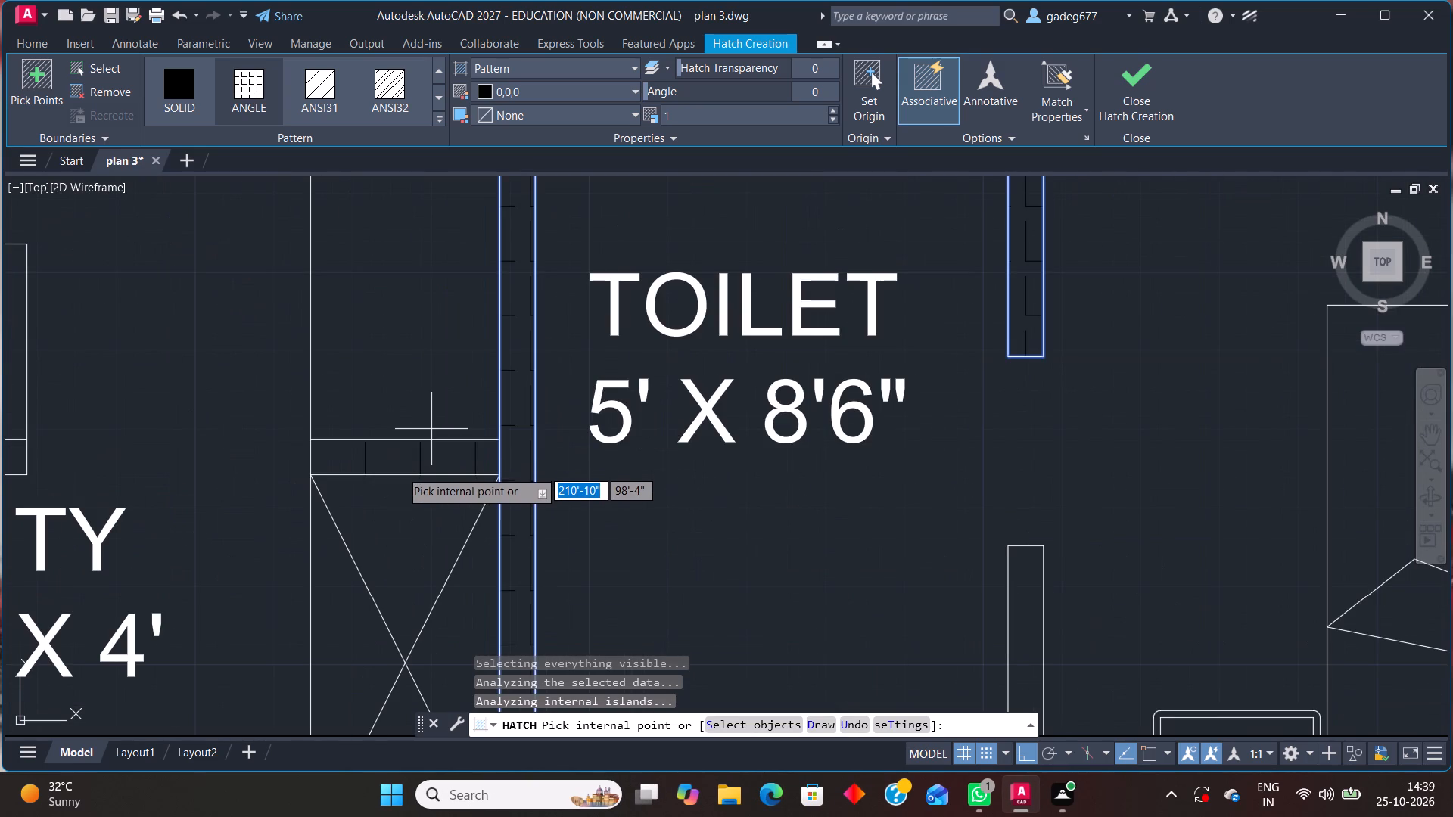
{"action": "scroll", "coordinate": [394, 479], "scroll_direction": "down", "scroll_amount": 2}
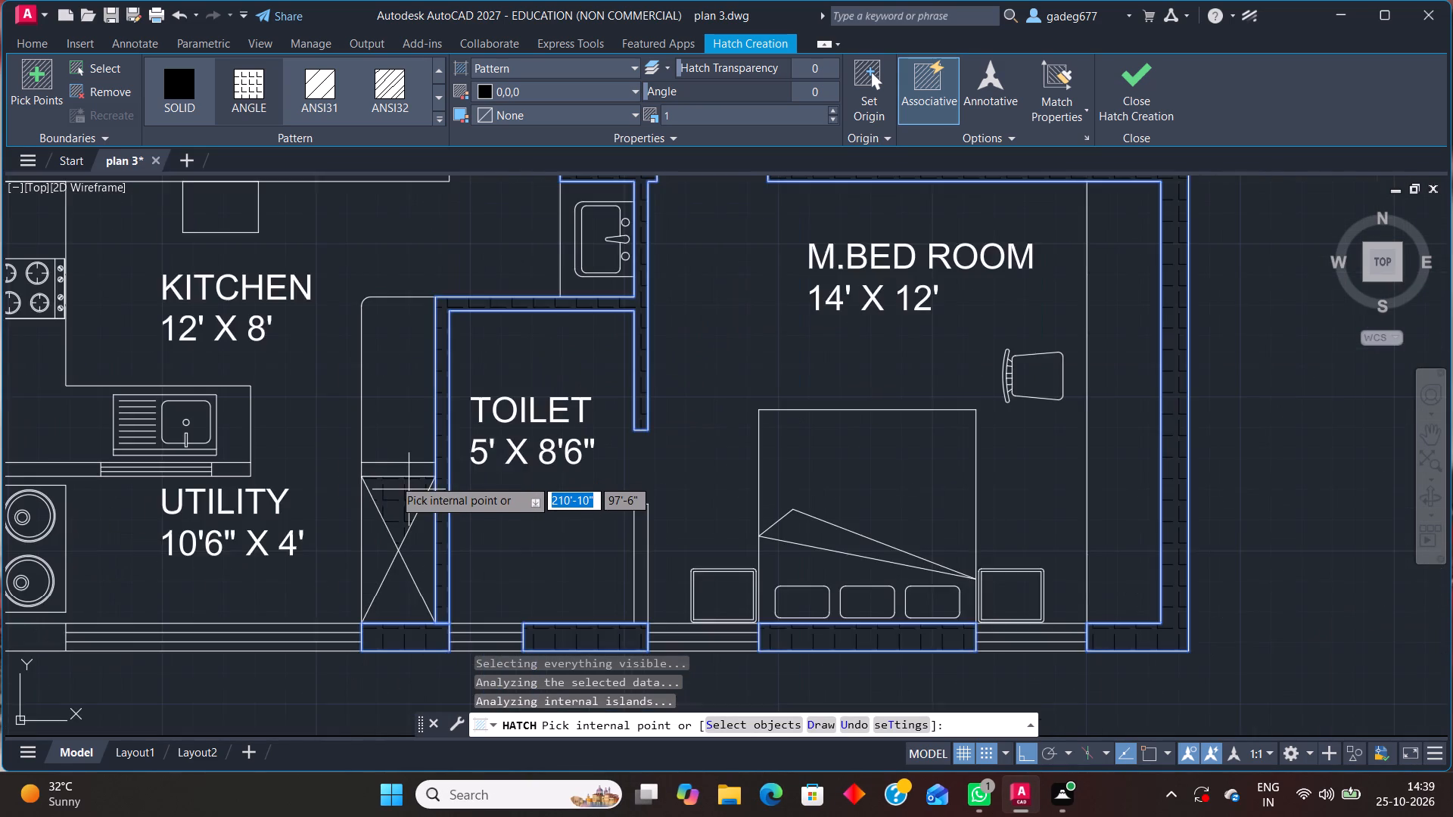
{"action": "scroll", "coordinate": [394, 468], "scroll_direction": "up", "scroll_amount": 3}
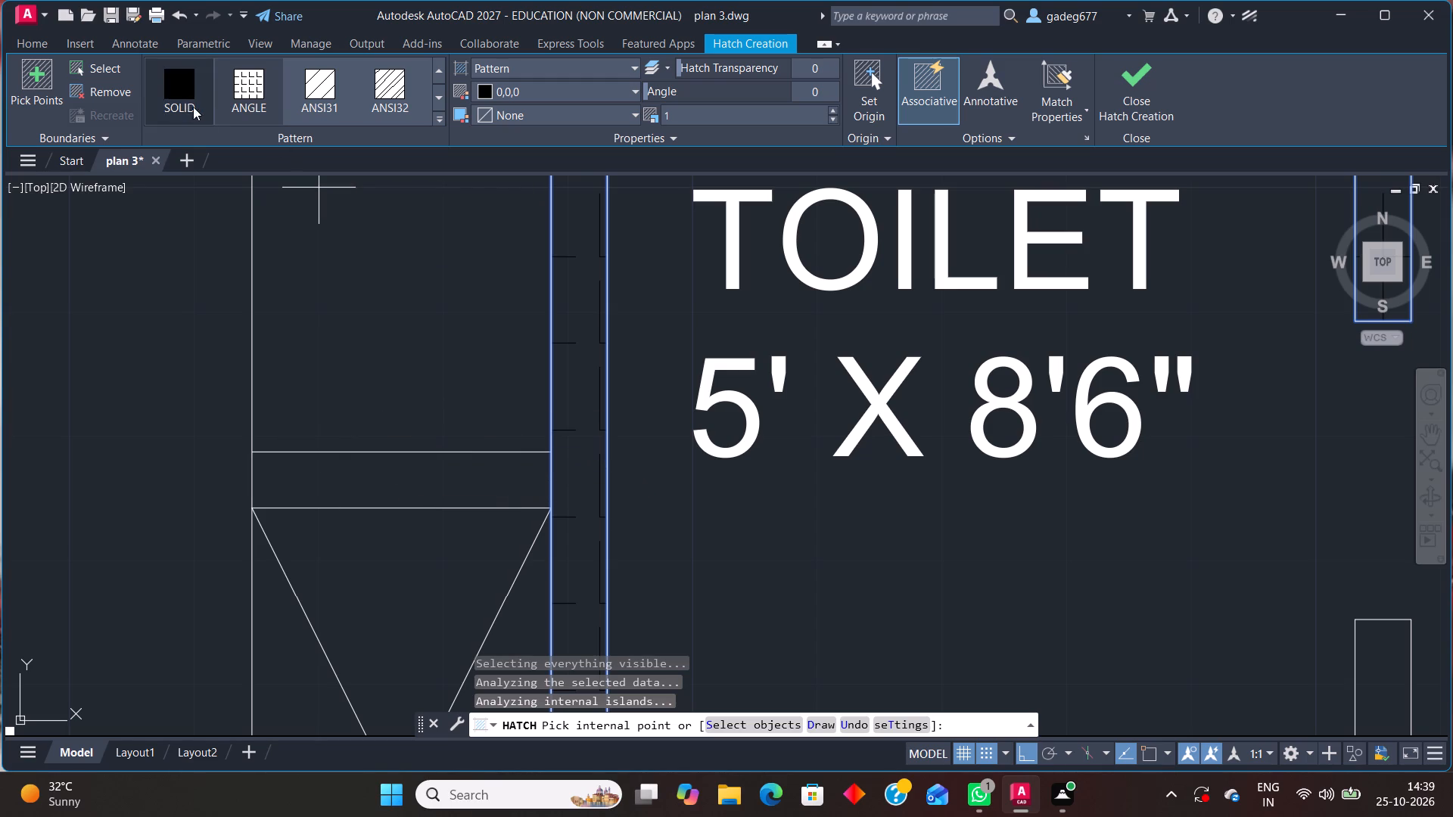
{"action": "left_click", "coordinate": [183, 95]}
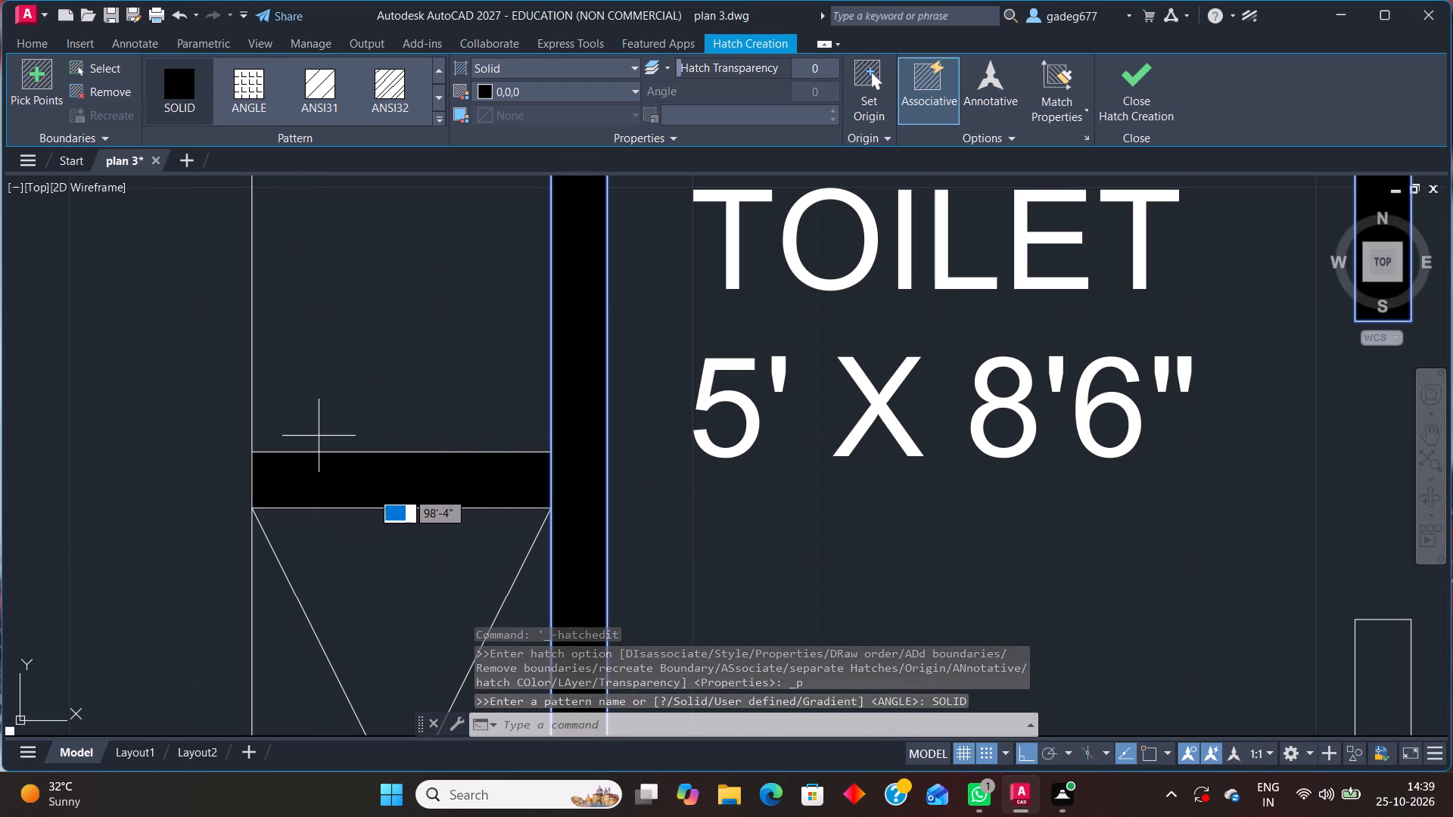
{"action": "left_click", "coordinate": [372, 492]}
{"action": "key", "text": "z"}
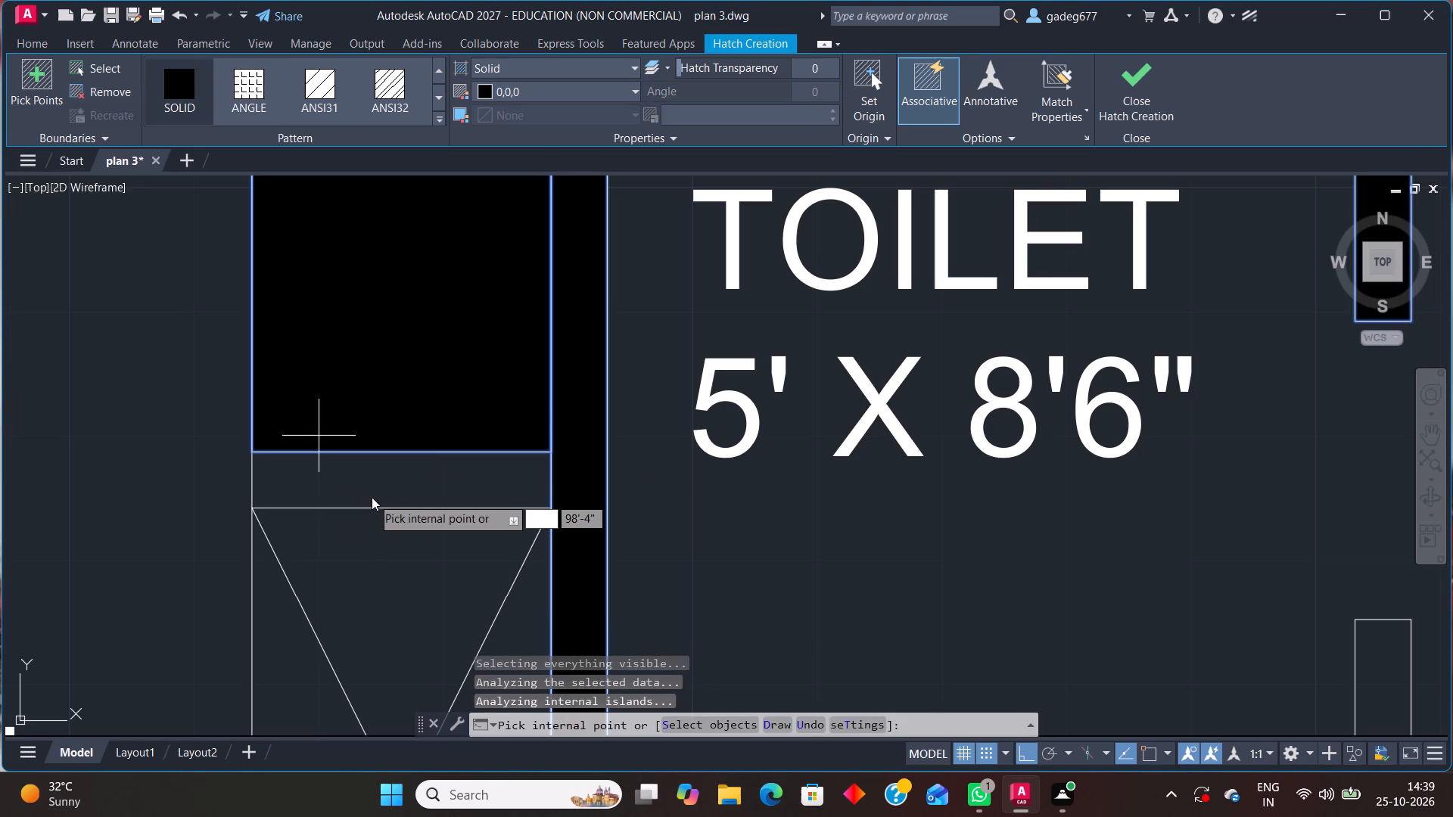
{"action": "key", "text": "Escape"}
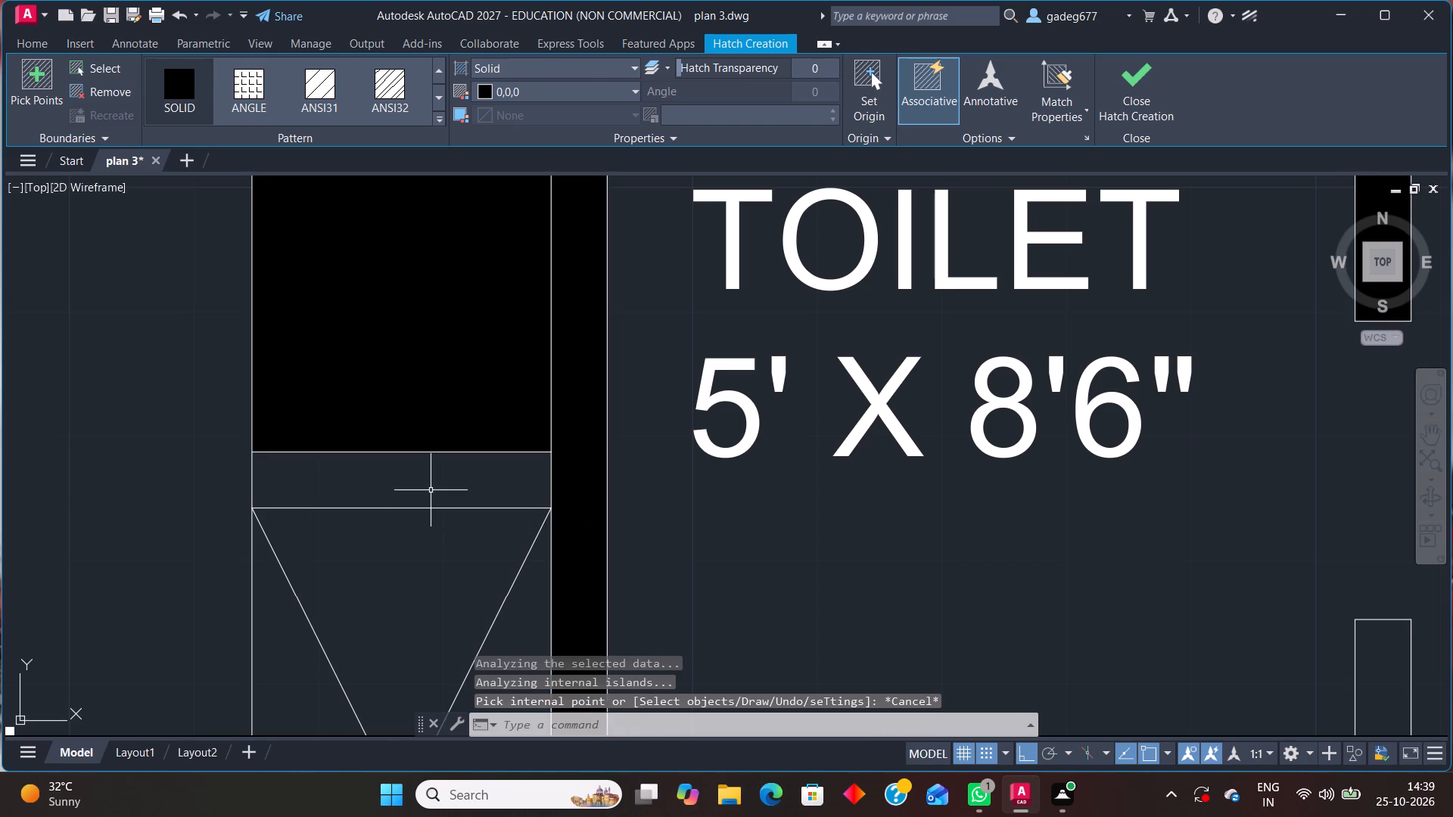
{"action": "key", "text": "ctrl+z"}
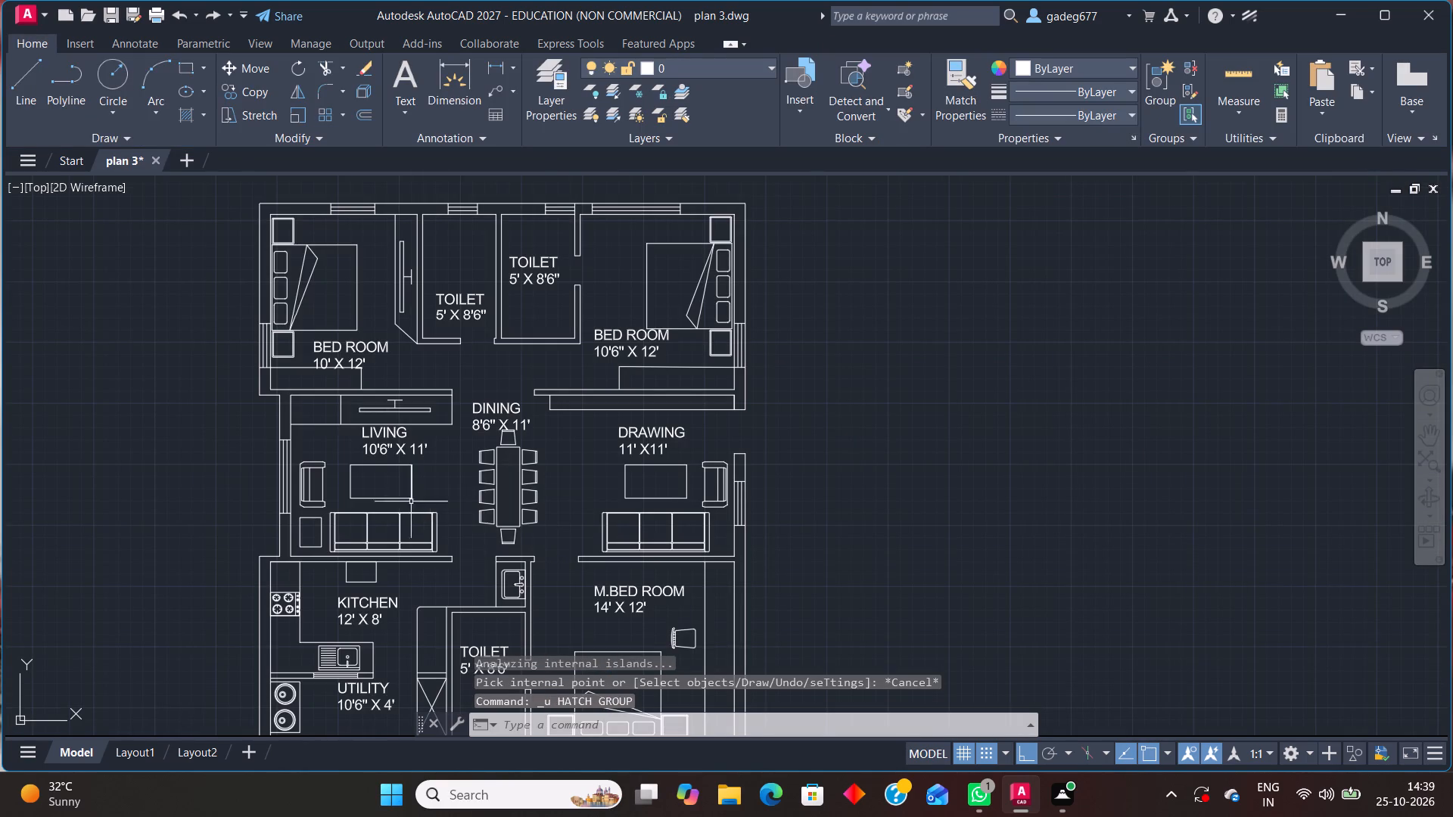
Start a Solid hatch in black (0,0,0) and fill the rear wall sections and the connected walls around both rear toilets.
{"action": "scroll", "coordinate": [428, 685], "scroll_direction": "up", "scroll_amount": 2}
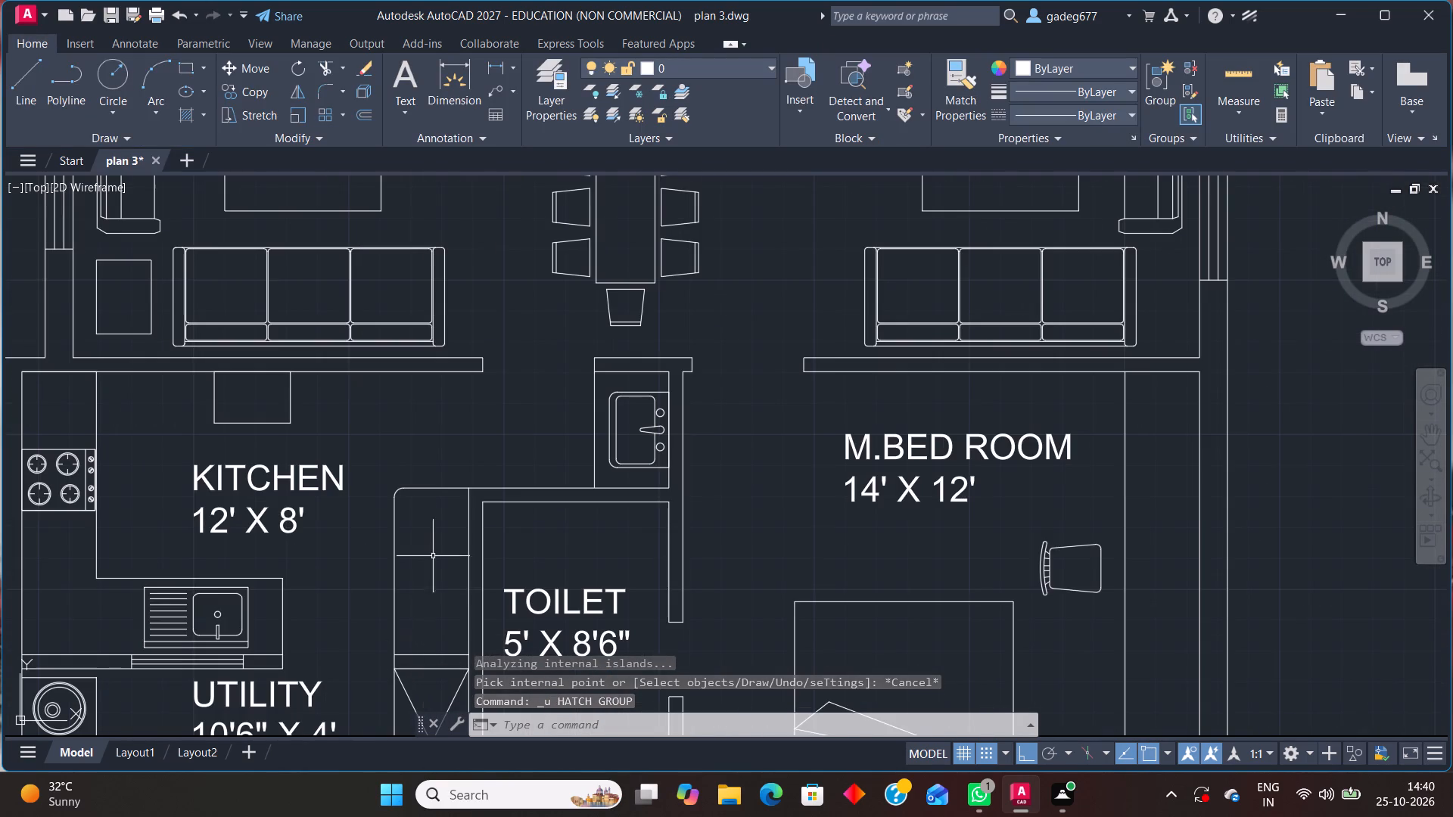
{"action": "scroll", "coordinate": [433, 528], "scroll_direction": "down", "scroll_amount": 2}
{"action": "scroll", "coordinate": [422, 459], "scroll_direction": "down", "scroll_amount": 1}
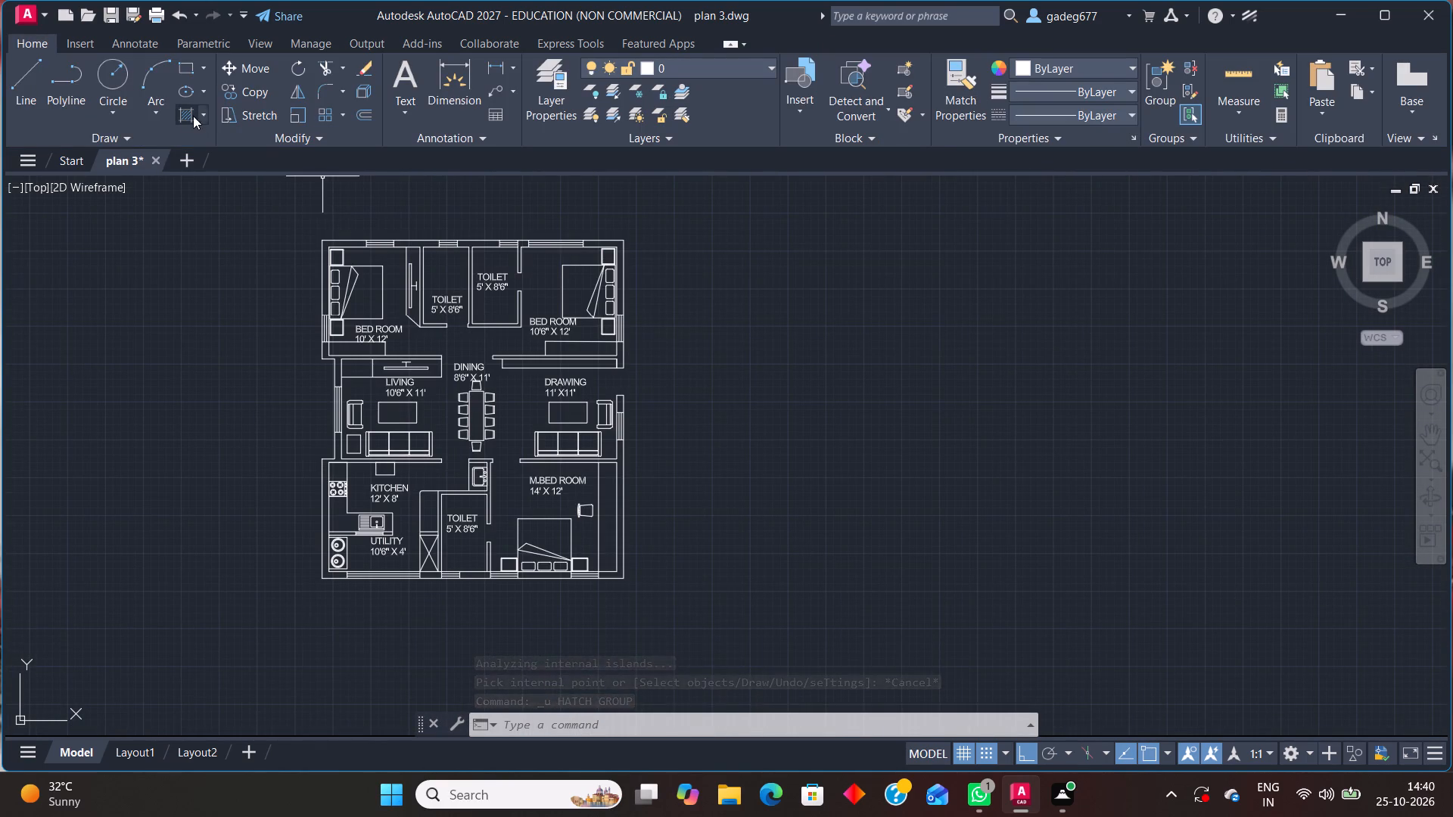
{"action": "left_click", "coordinate": [188, 116]}
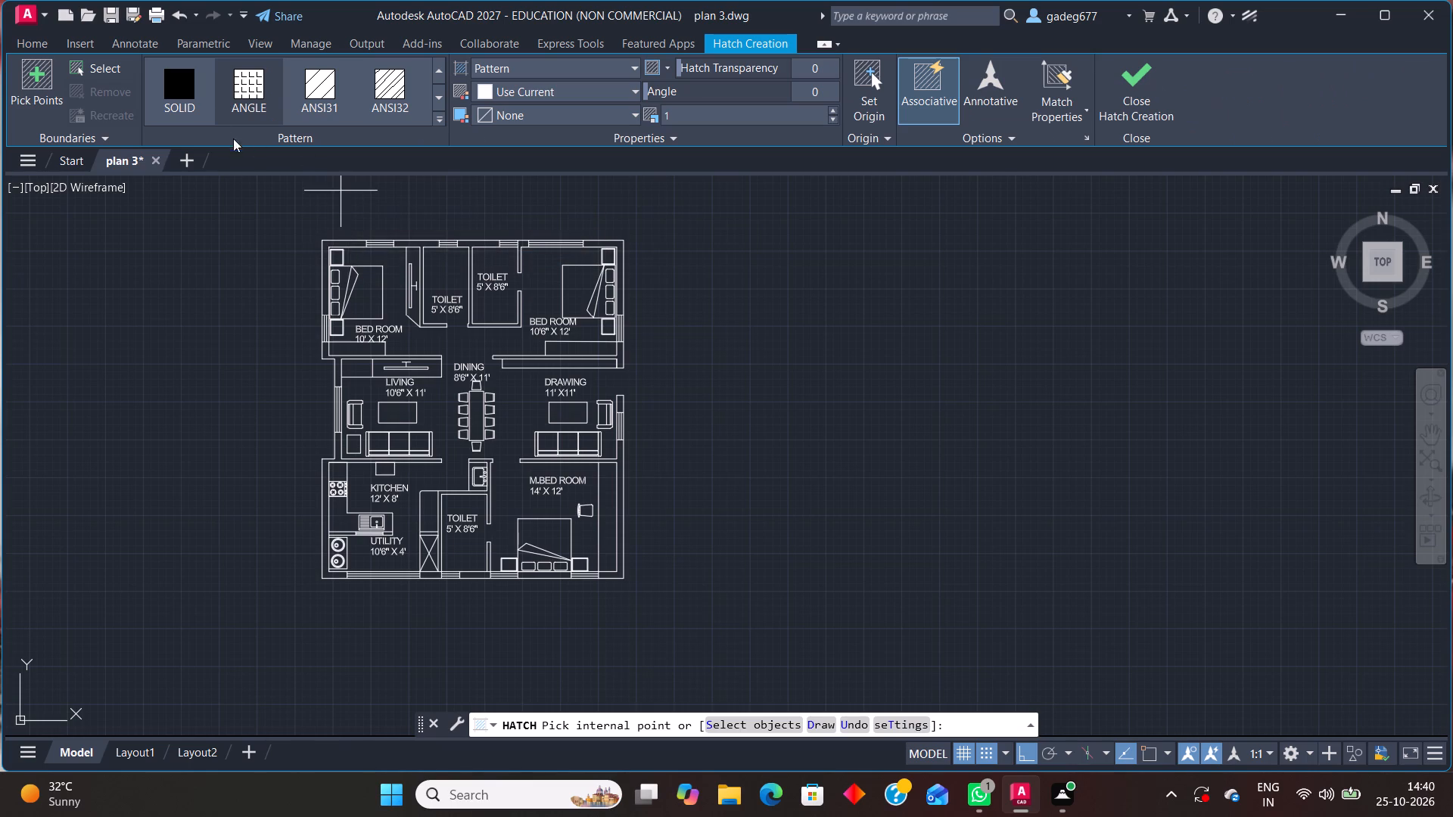
{"action": "left_click", "coordinate": [189, 95]}
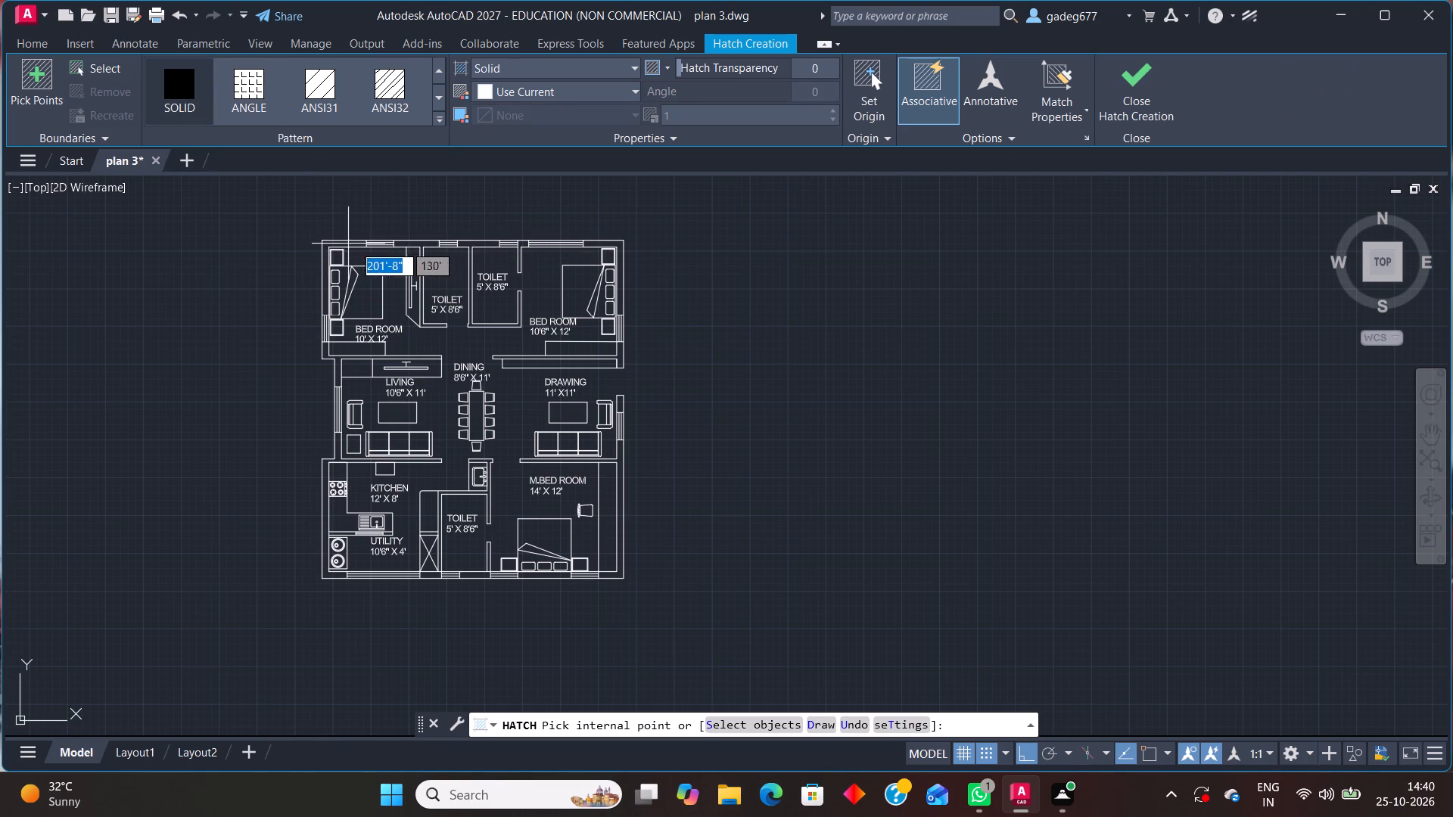
{"action": "left_click", "coordinate": [498, 91]}
{"action": "left_click", "coordinate": [487, 173]}
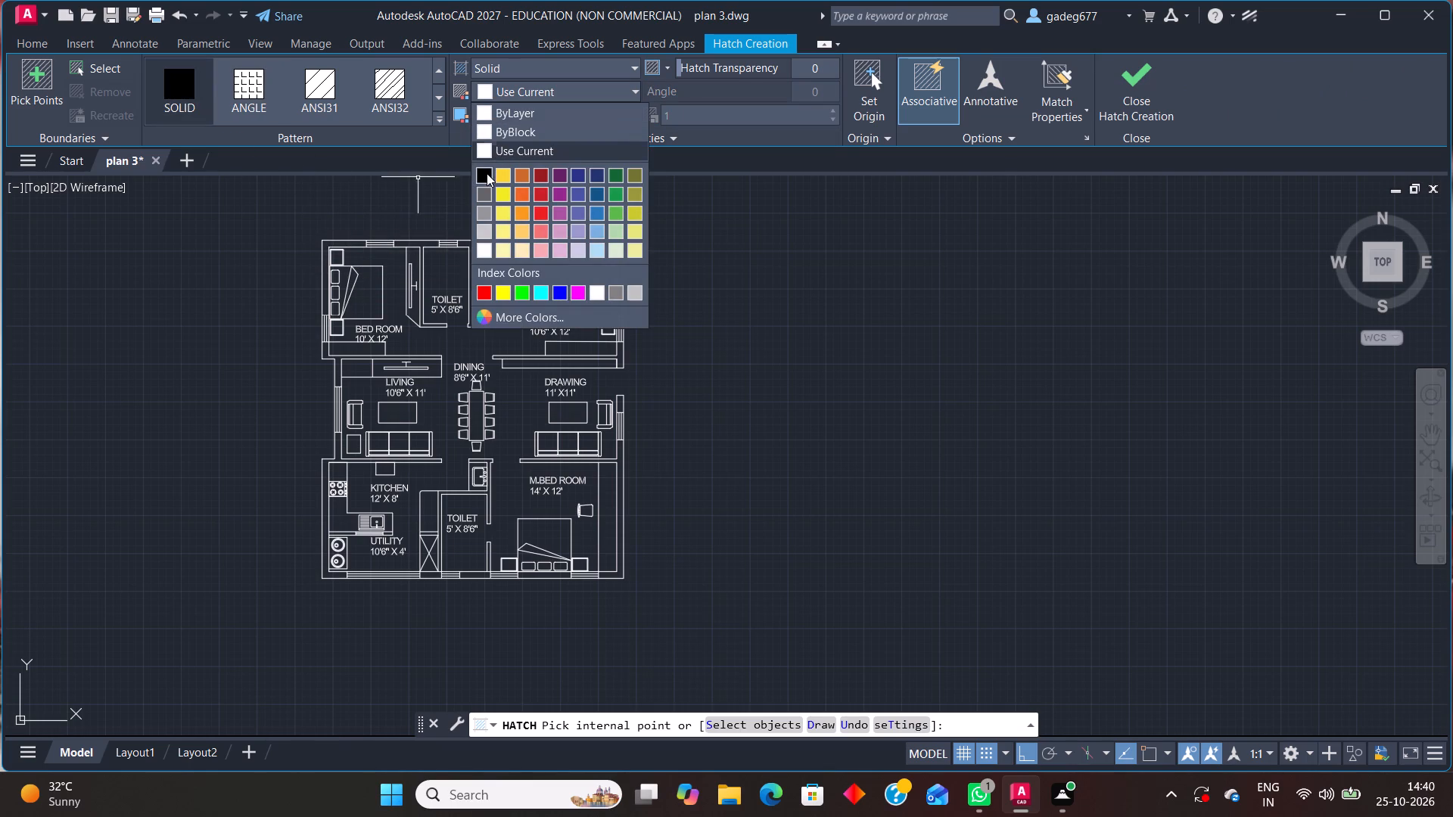
{"action": "scroll", "coordinate": [356, 243], "scroll_direction": "up", "scroll_amount": 1}
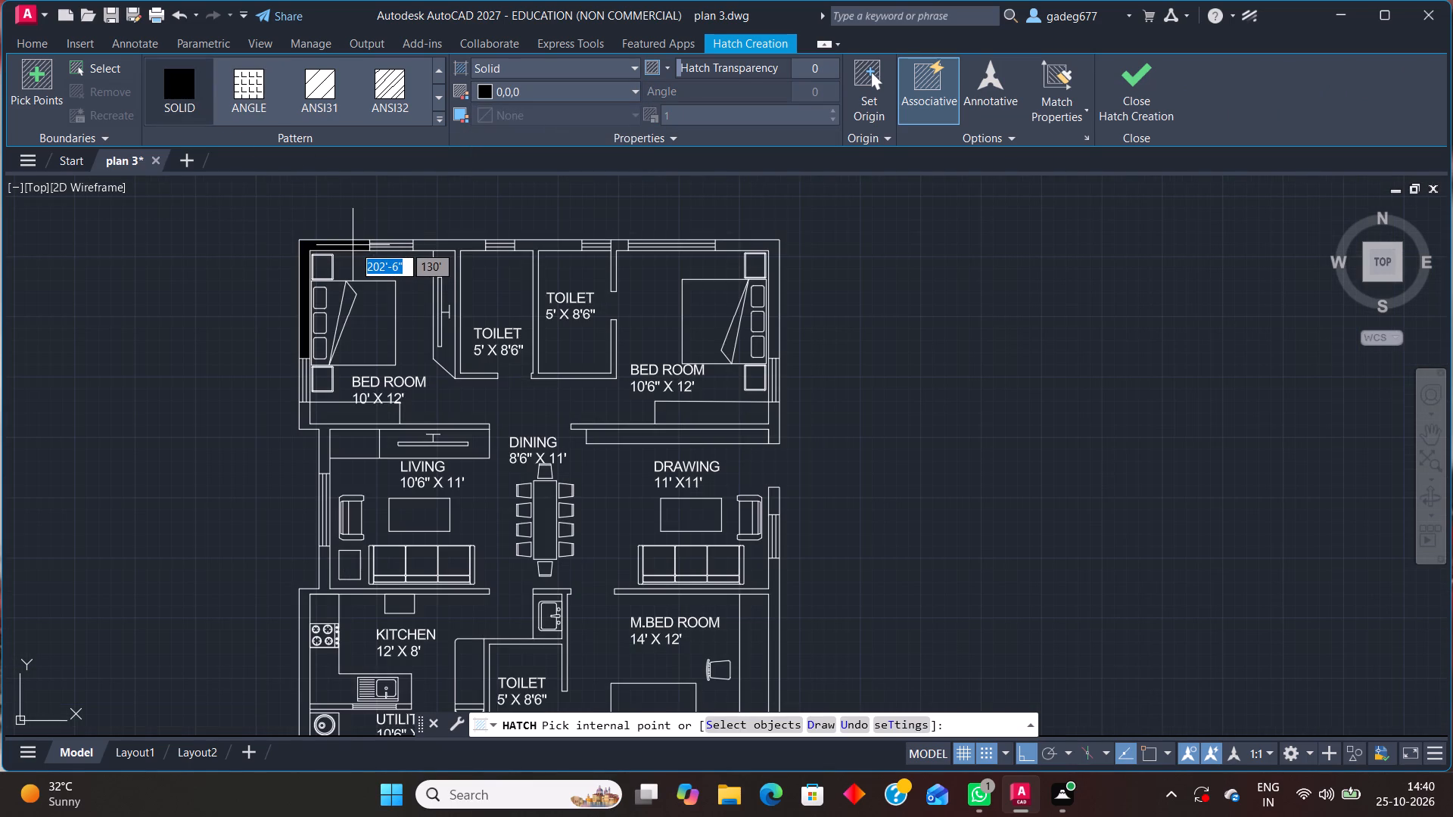
{"action": "left_click", "coordinate": [353, 245]}
{"action": "left_click", "coordinate": [451, 244]}
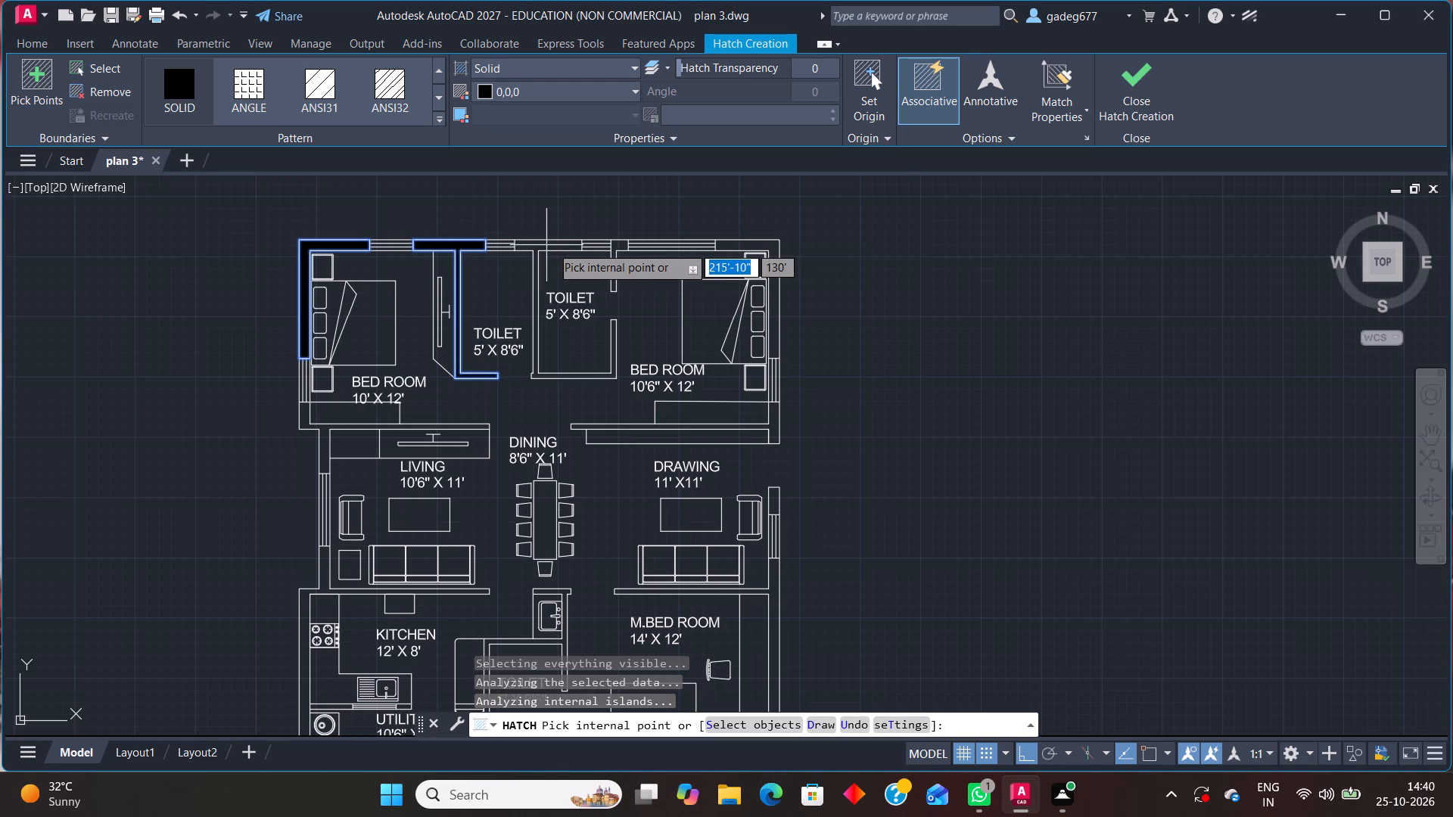
{"action": "left_click", "coordinate": [551, 246]}
{"action": "left_click", "coordinate": [621, 247]}
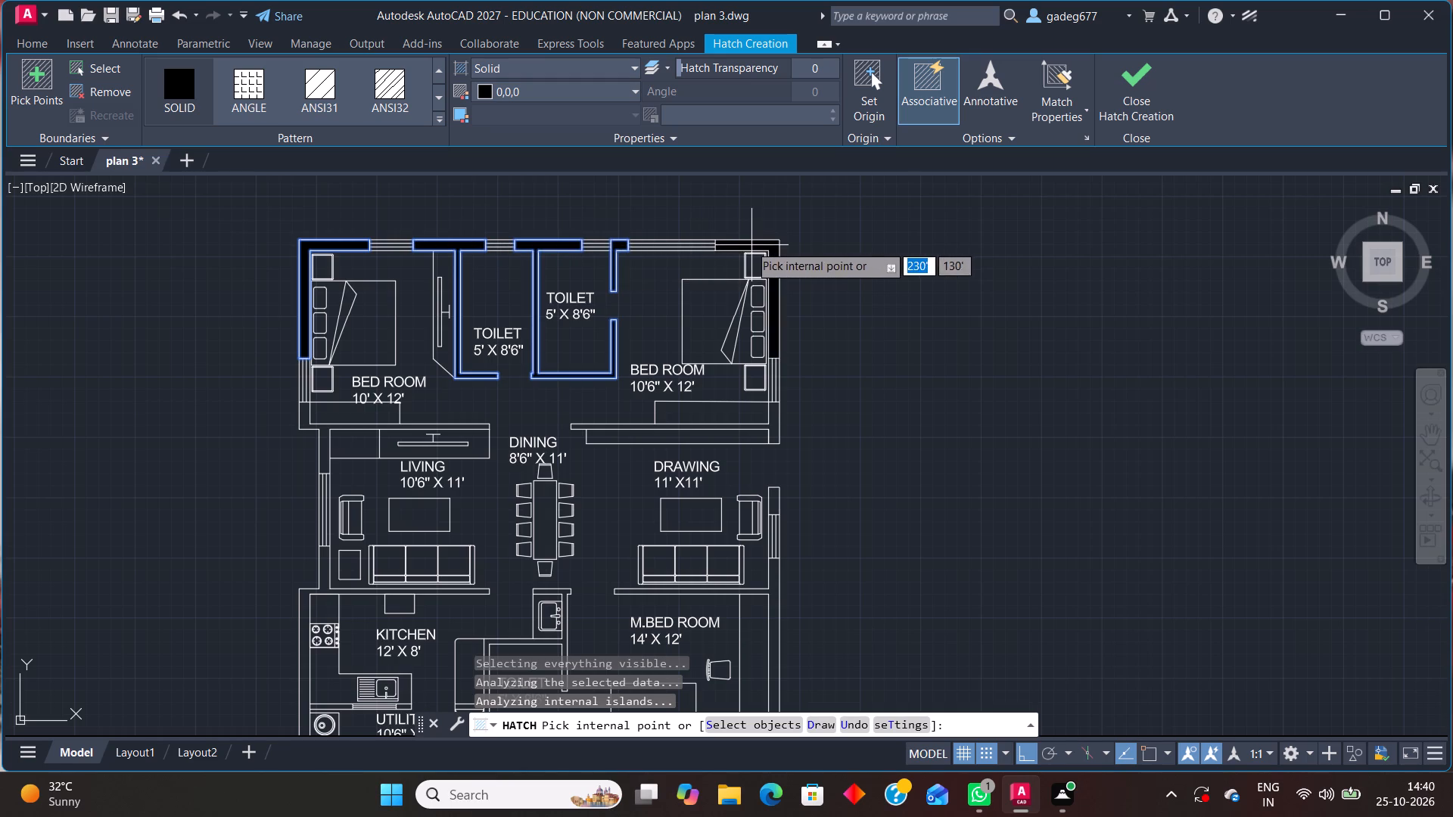
{"action": "left_click", "coordinate": [749, 244]}
Add the wall between the rear bedroom and DRAWING, plus the DRAWING and M.BED ROOM outer wall sections, to the black hatch.
{"action": "left_click", "coordinate": [777, 422]}
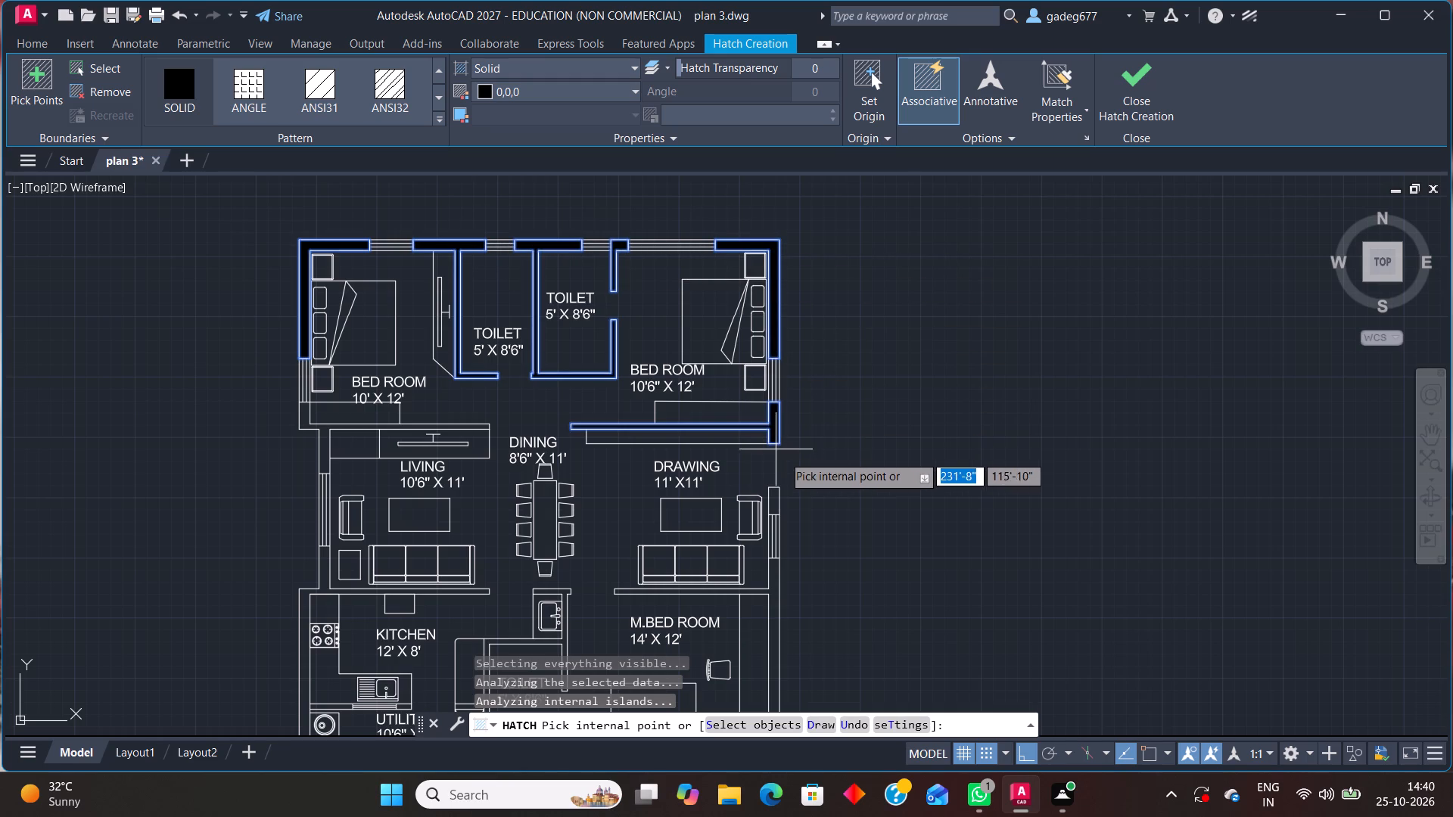
{"action": "left_click", "coordinate": [779, 508]}
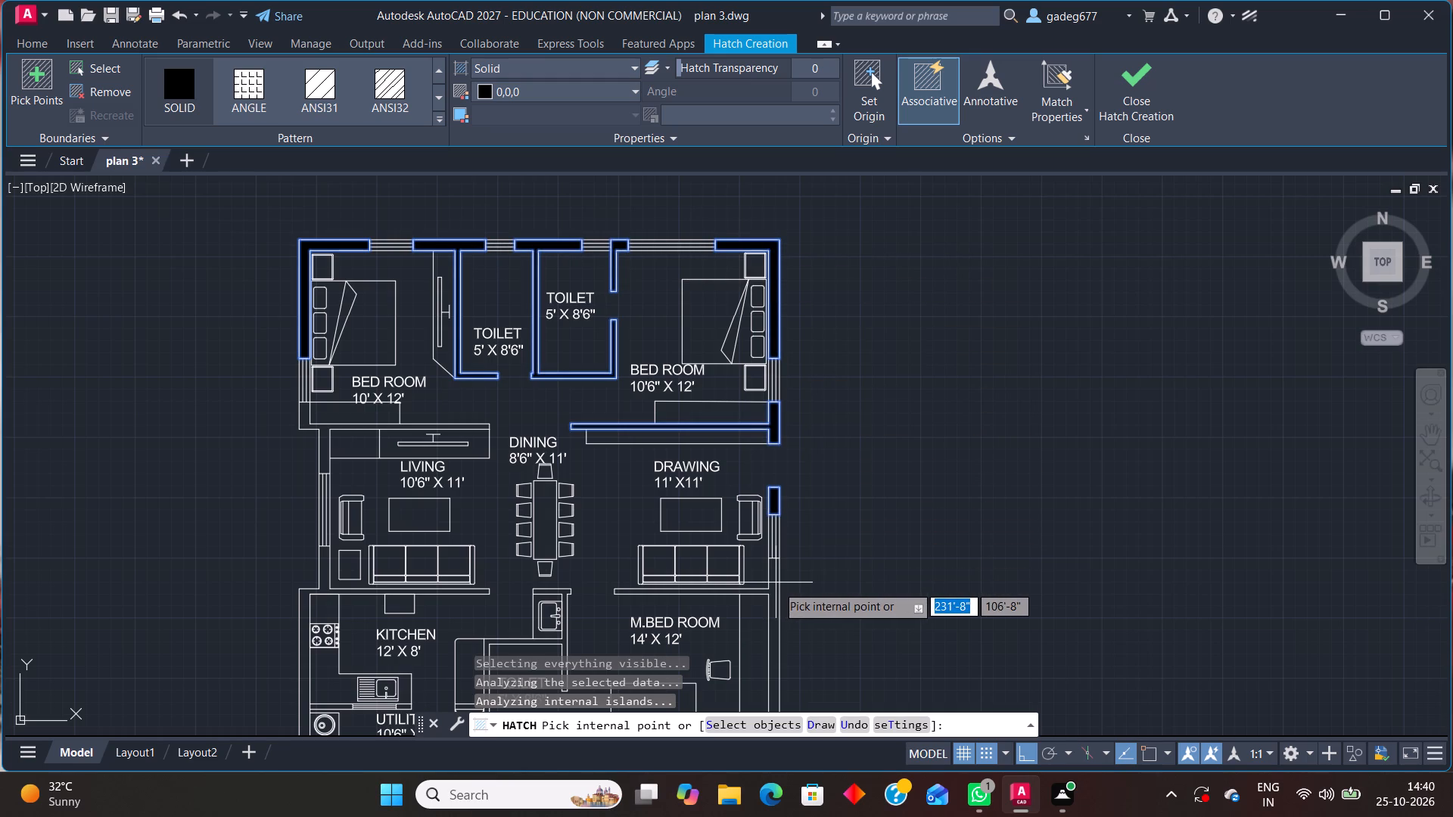
{"action": "left_click", "coordinate": [776, 585]}
{"action": "scroll", "coordinate": [823, 599], "scroll_direction": "up", "scroll_amount": 1}
{"action": "middle_click_drag", "start_coordinate": [823, 599], "coordinate": [864, 208]}
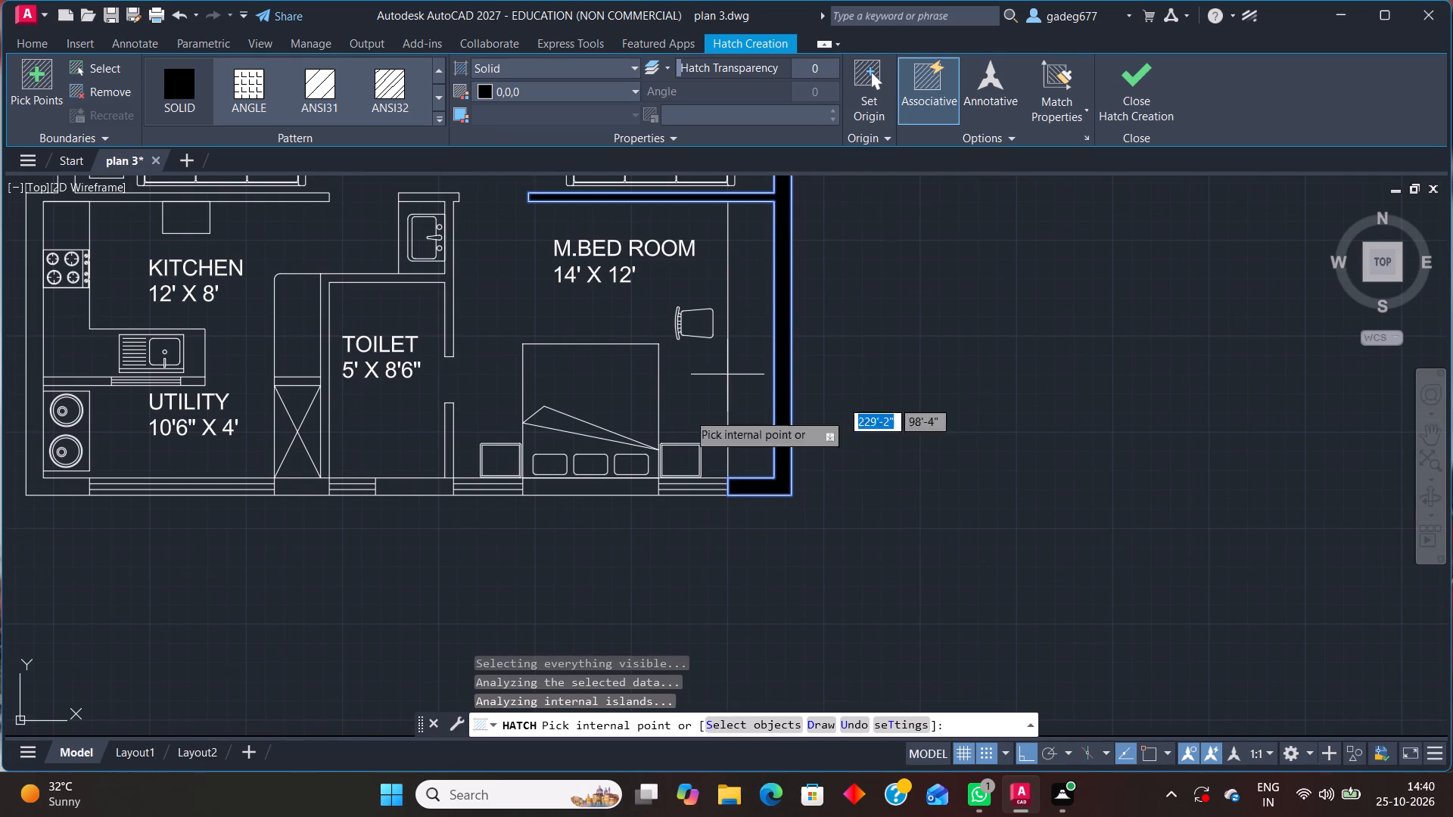
Fill the front wall sections beside the TOILET window, behind the M.BED ROOM bed and at the crossed shaft, plus the TOILET's connected inner walls.
{"action": "left_click", "coordinate": [433, 487]}
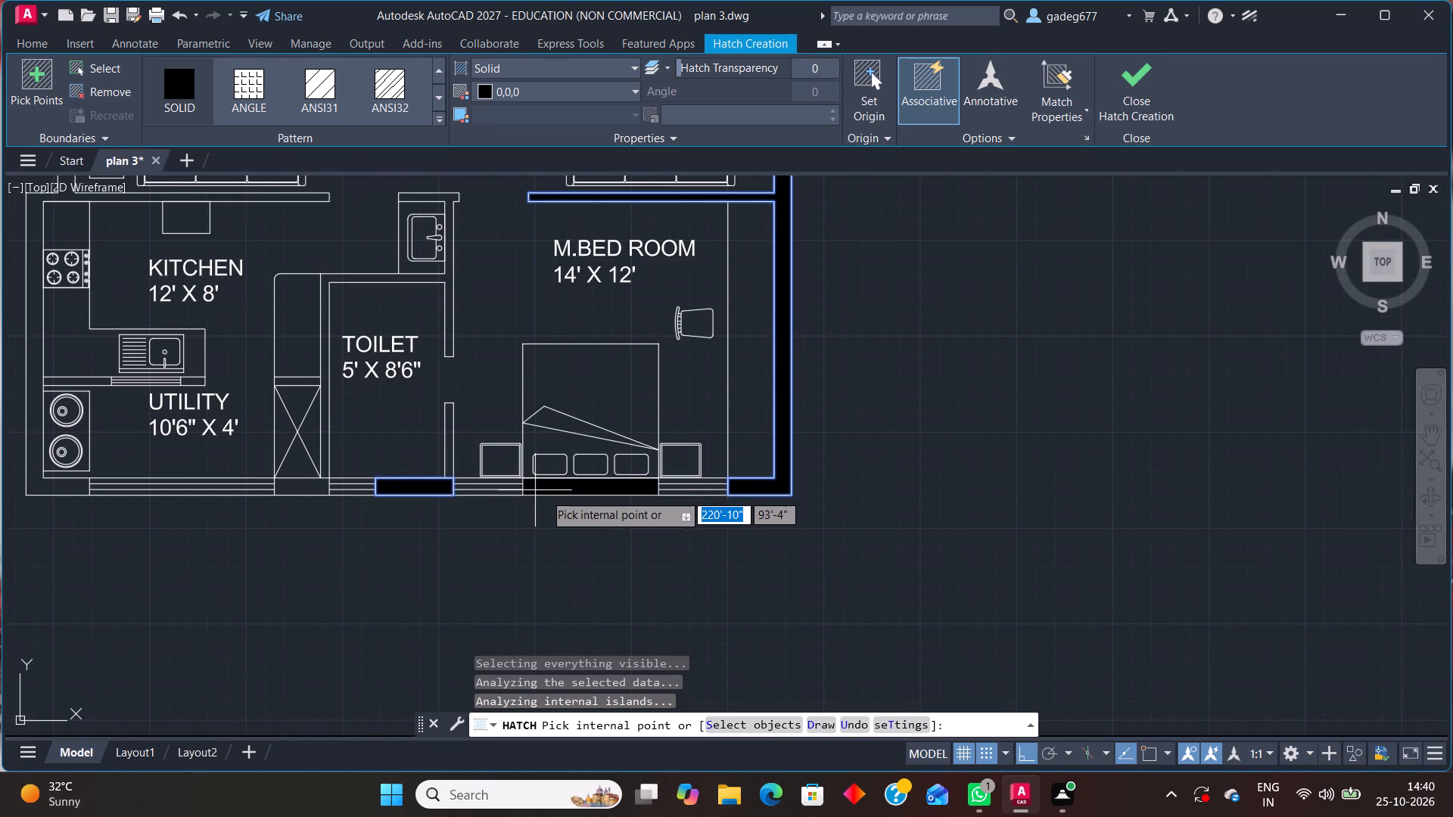
{"action": "left_click", "coordinate": [553, 491]}
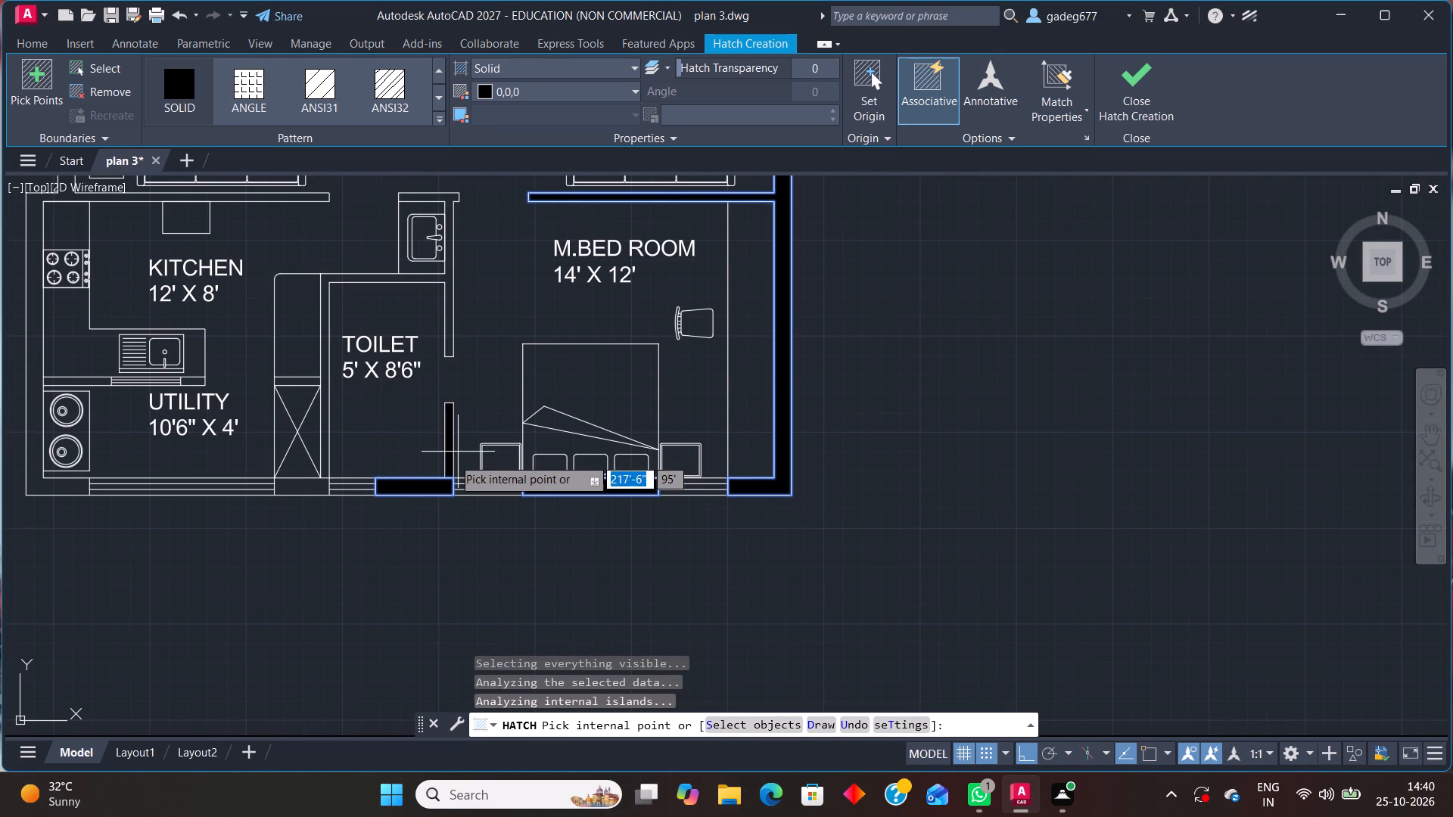
{"action": "left_click", "coordinate": [451, 456]}
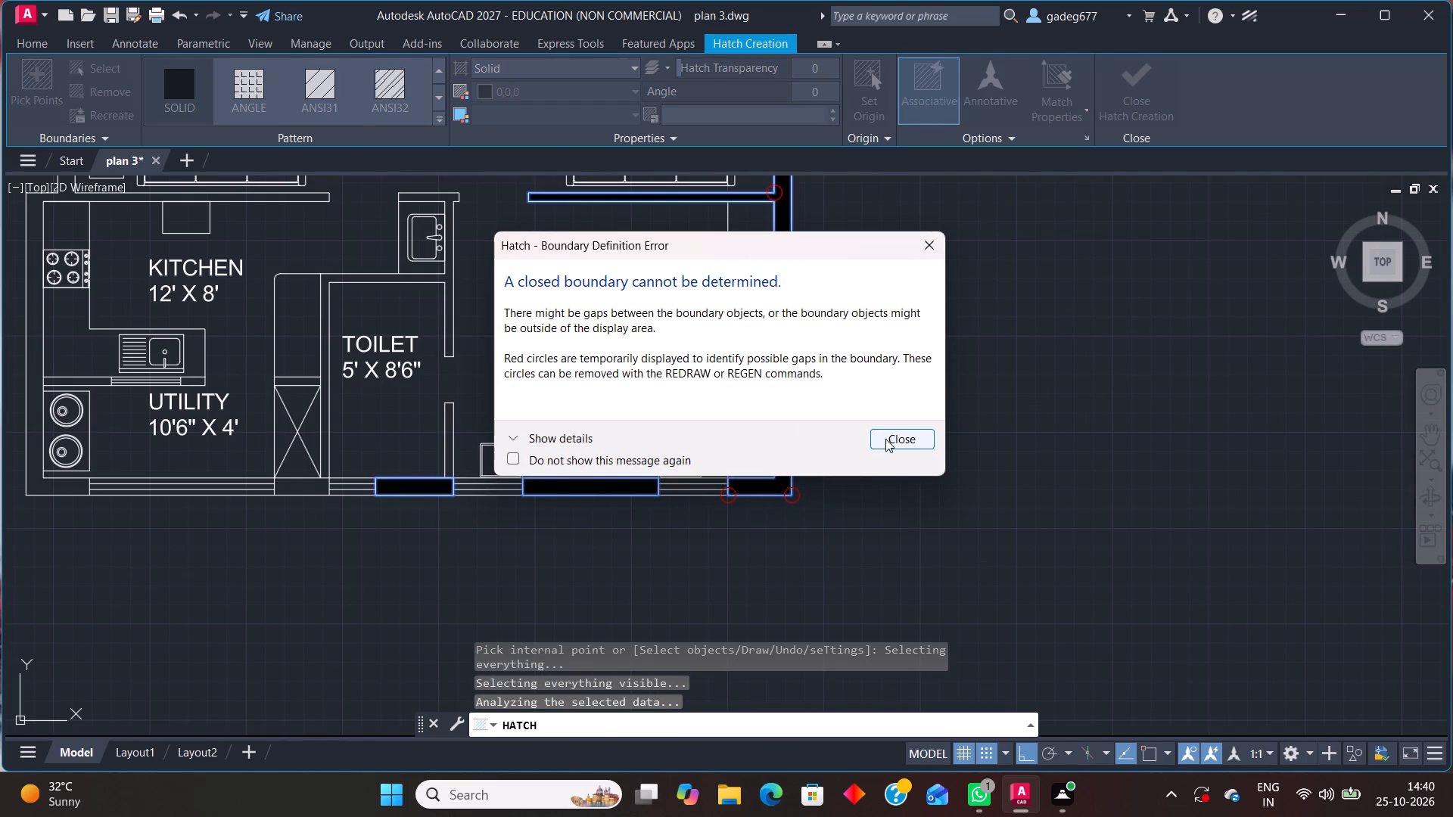
{"action": "left_click", "coordinate": [887, 440]}
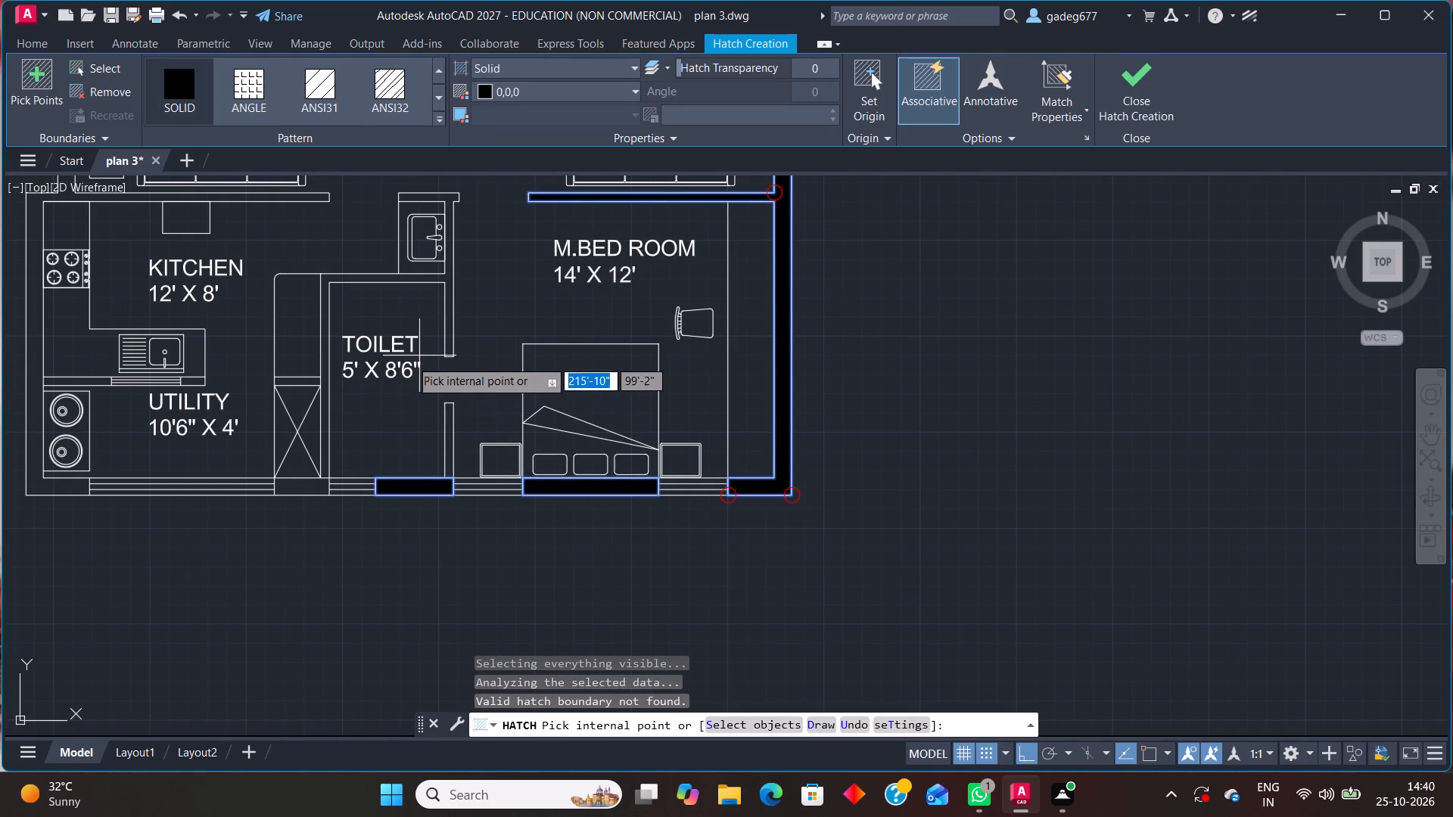
{"action": "left_click", "coordinate": [449, 285]}
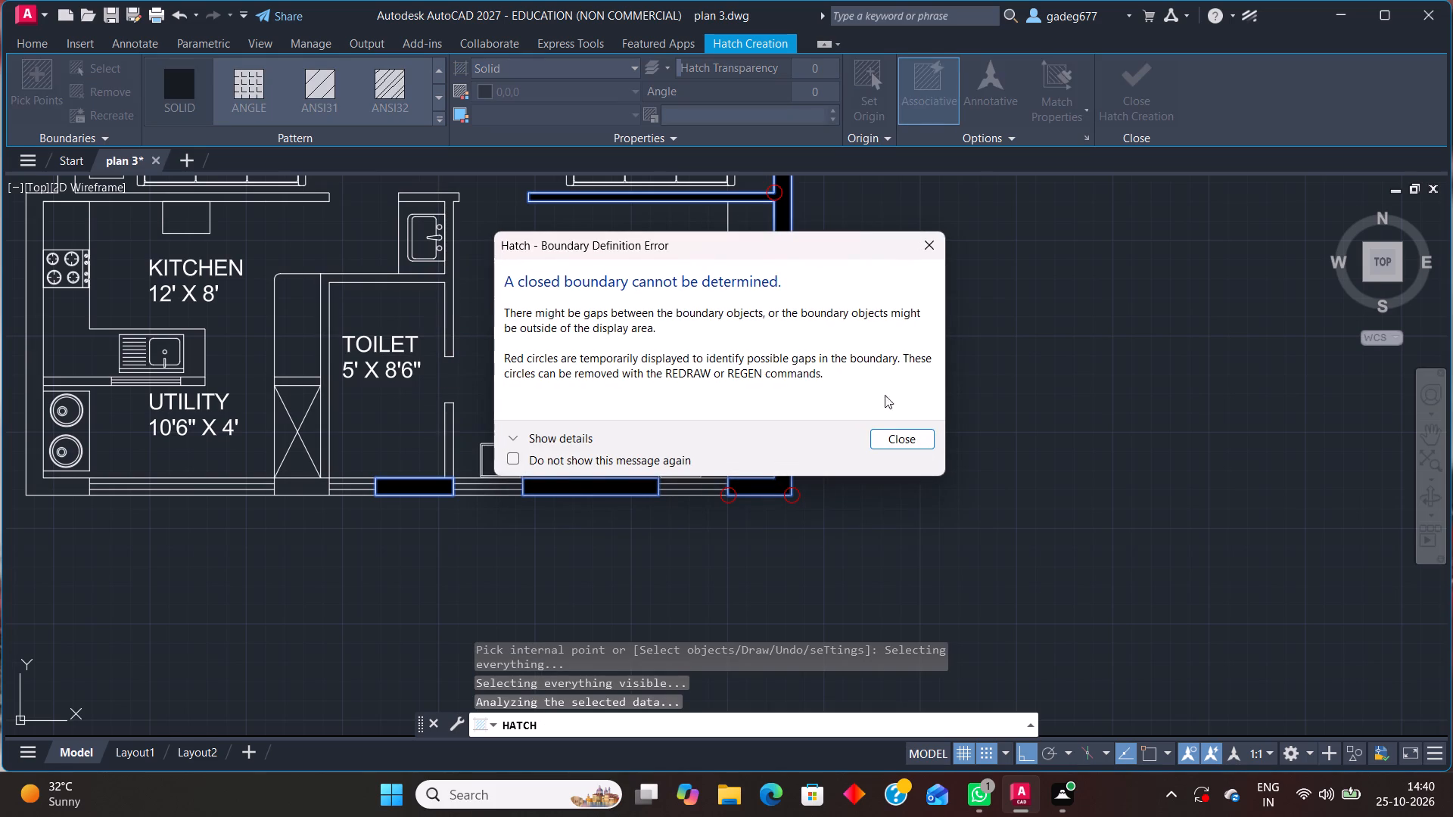
{"action": "left_click", "coordinate": [909, 434]}
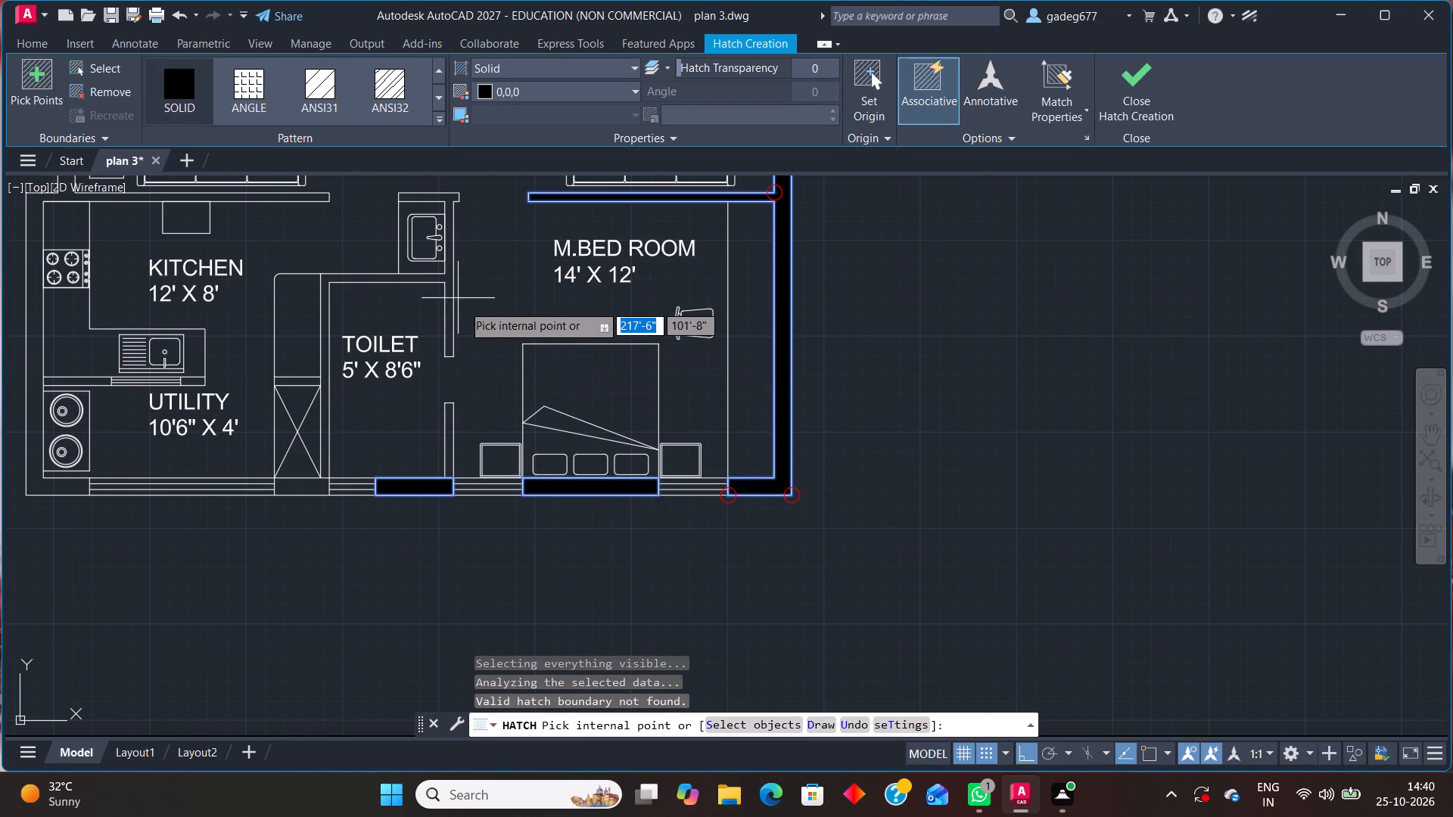
{"action": "scroll", "coordinate": [444, 282], "scroll_direction": "up", "scroll_amount": 1}
{"action": "left_click", "coordinate": [444, 282]}
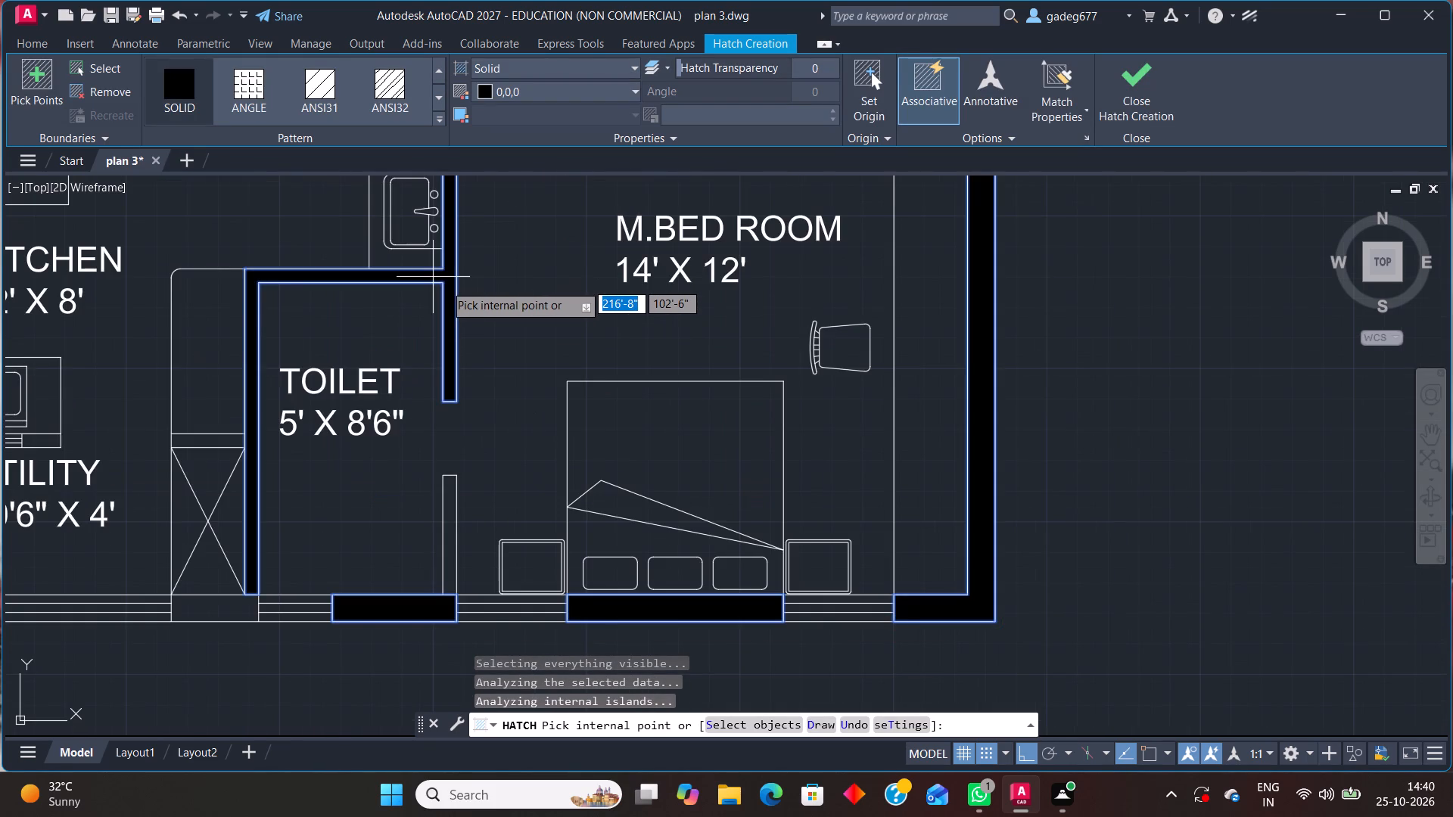
{"action": "scroll", "coordinate": [445, 298], "scroll_direction": "down", "scroll_amount": 1}
{"action": "left_click", "coordinate": [316, 488]}
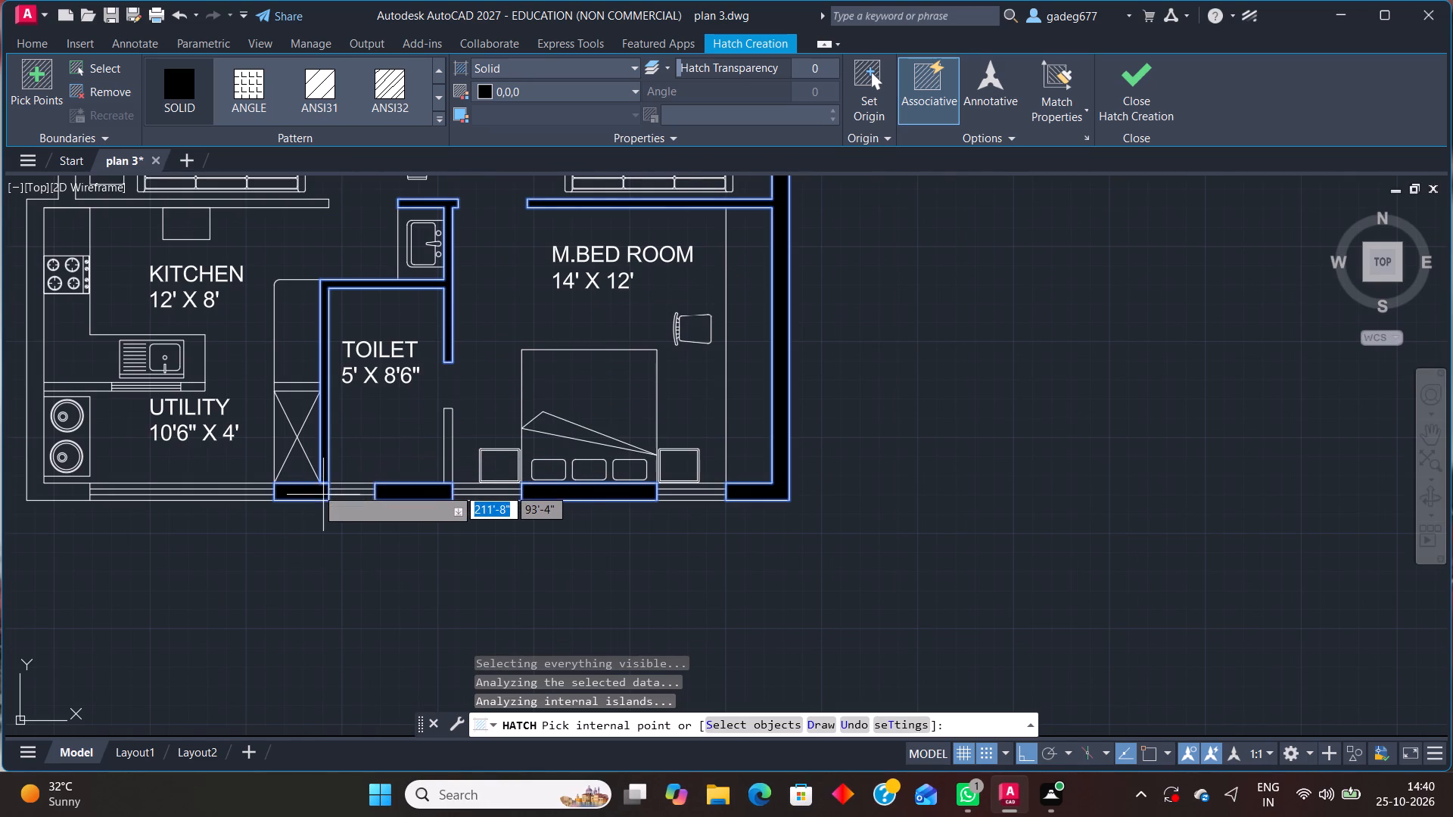
Add the KITCHEN and UTILITY outer wall, the LIVING outer wall sections and the wall between BED ROOM and LIVING to the hatch.
{"action": "scroll", "coordinate": [291, 397], "scroll_direction": "up", "scroll_amount": 2}
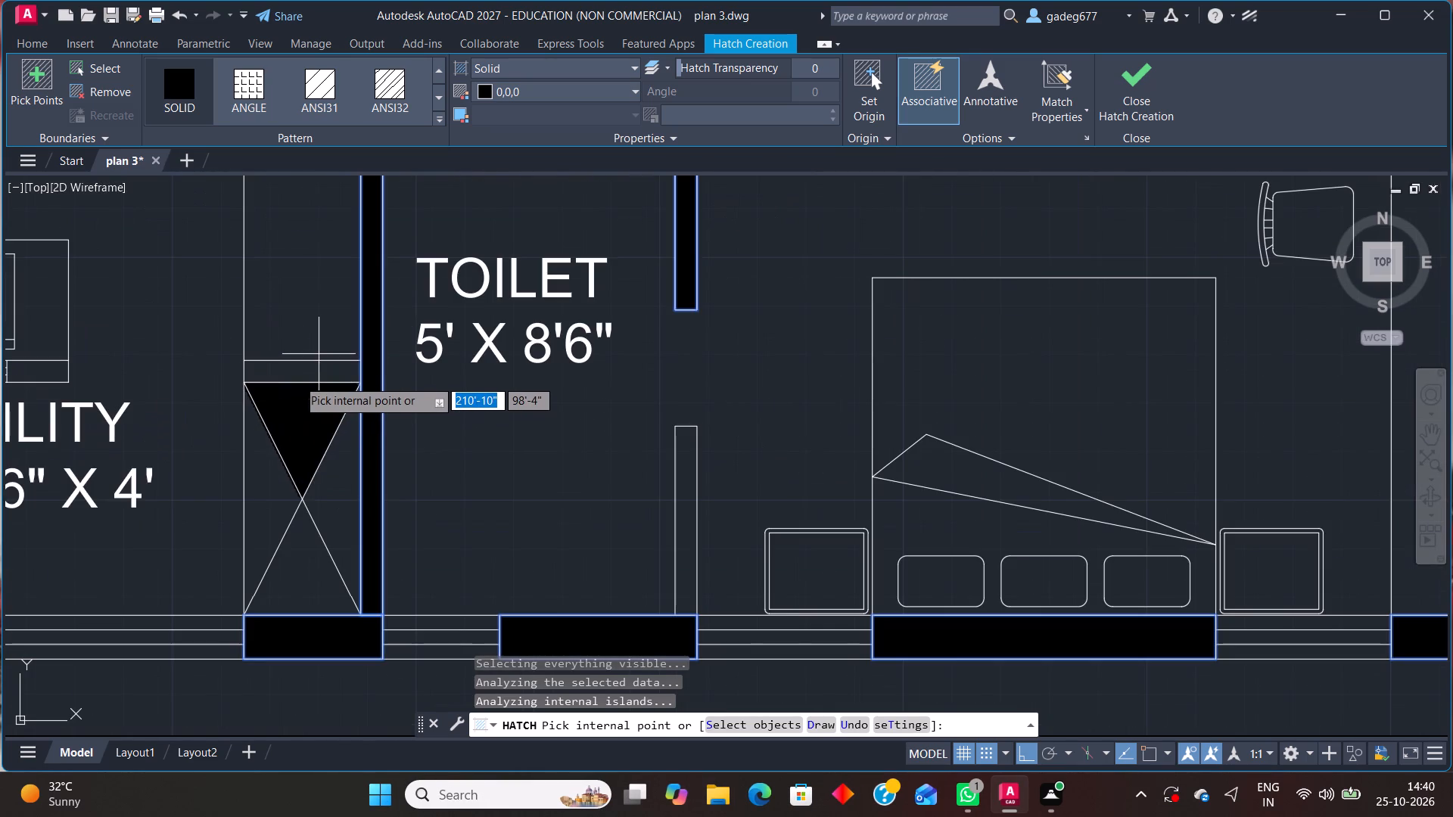
{"action": "scroll", "coordinate": [300, 370], "scroll_direction": "up", "scroll_amount": 4}
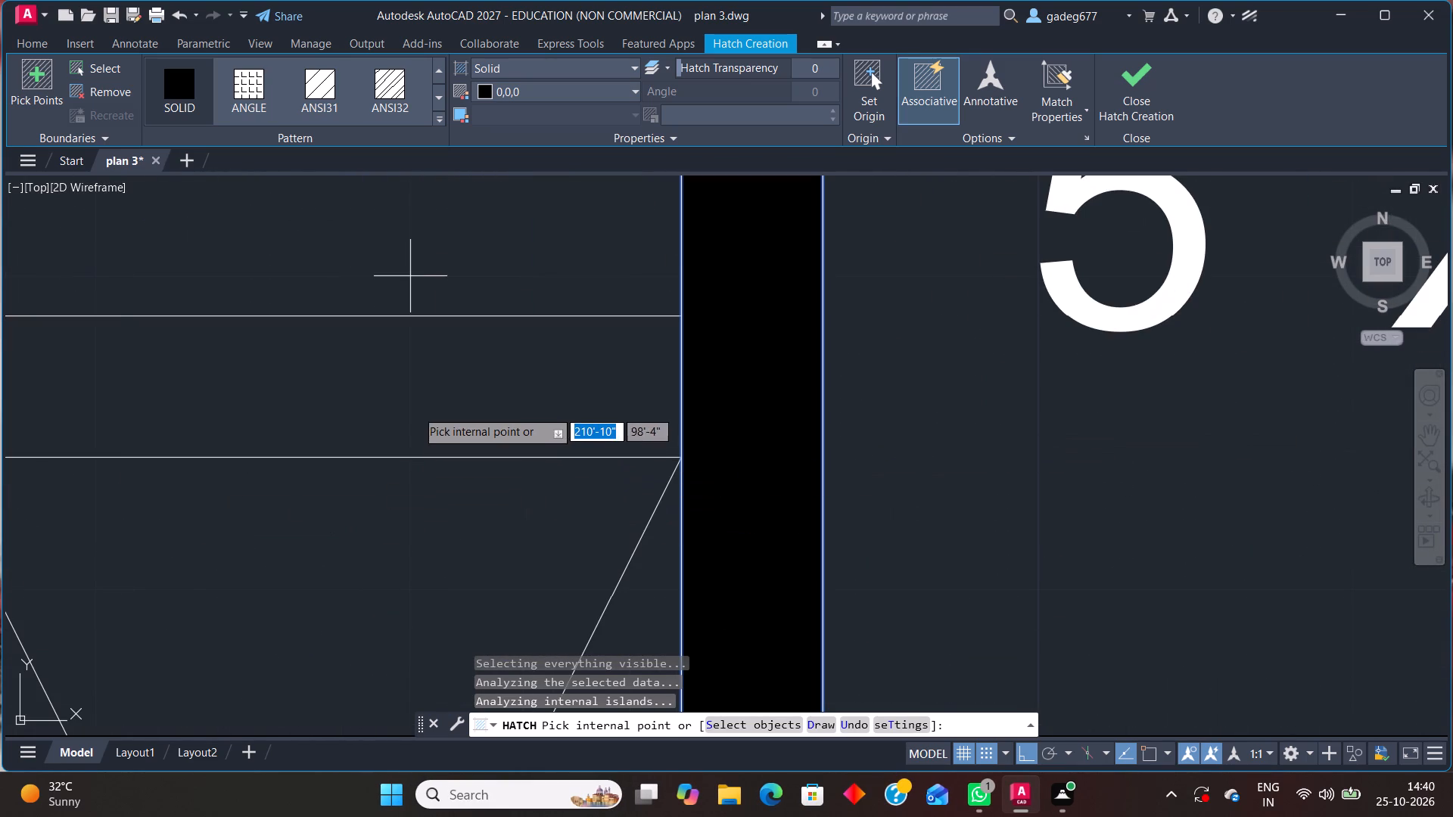
{"action": "scroll", "coordinate": [414, 415], "scroll_direction": "down", "scroll_amount": 6}
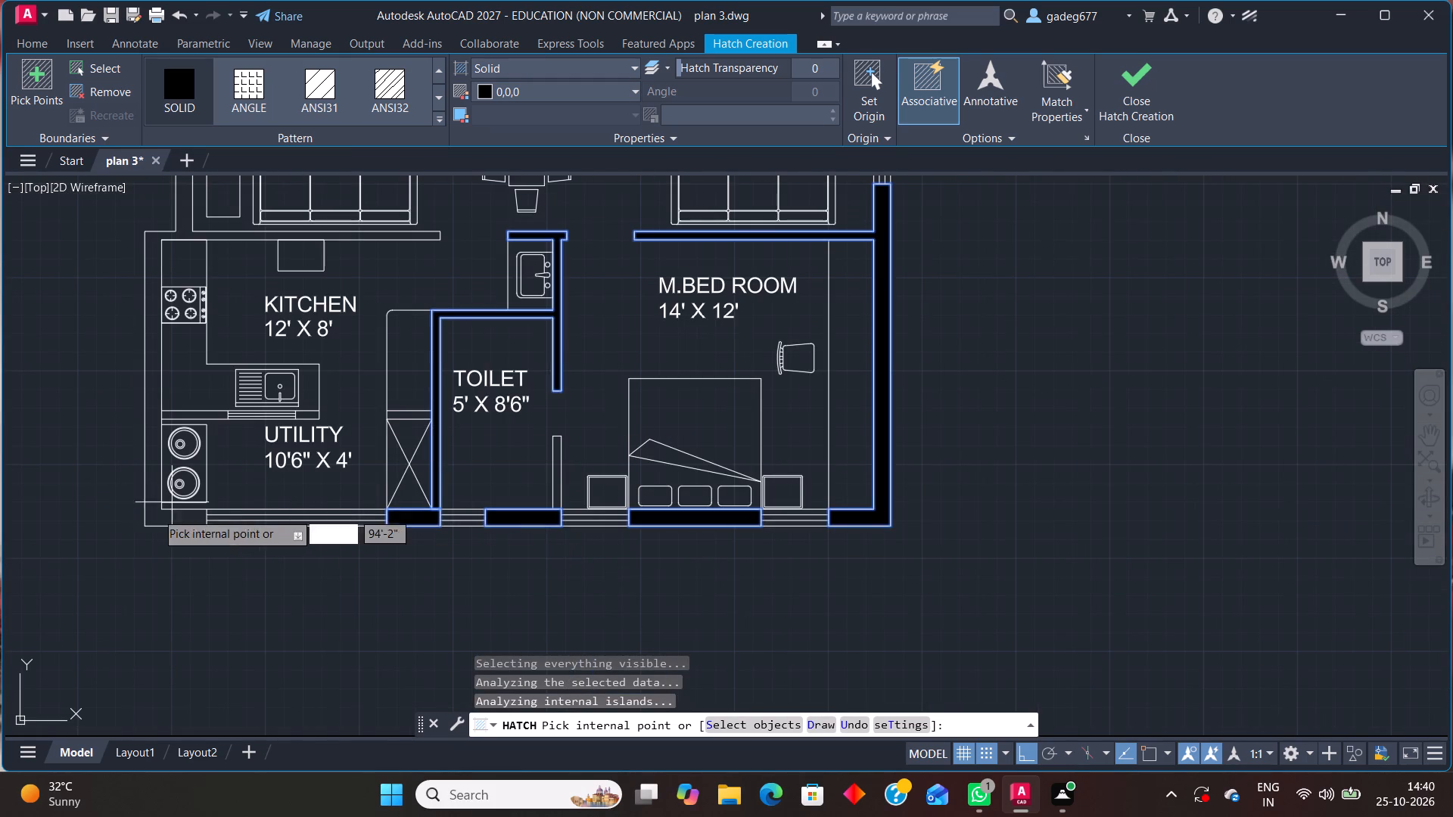
{"action": "left_click", "coordinate": [163, 527]}
{"action": "scroll", "coordinate": [157, 530], "scroll_direction": "down", "scroll_amount": 2}
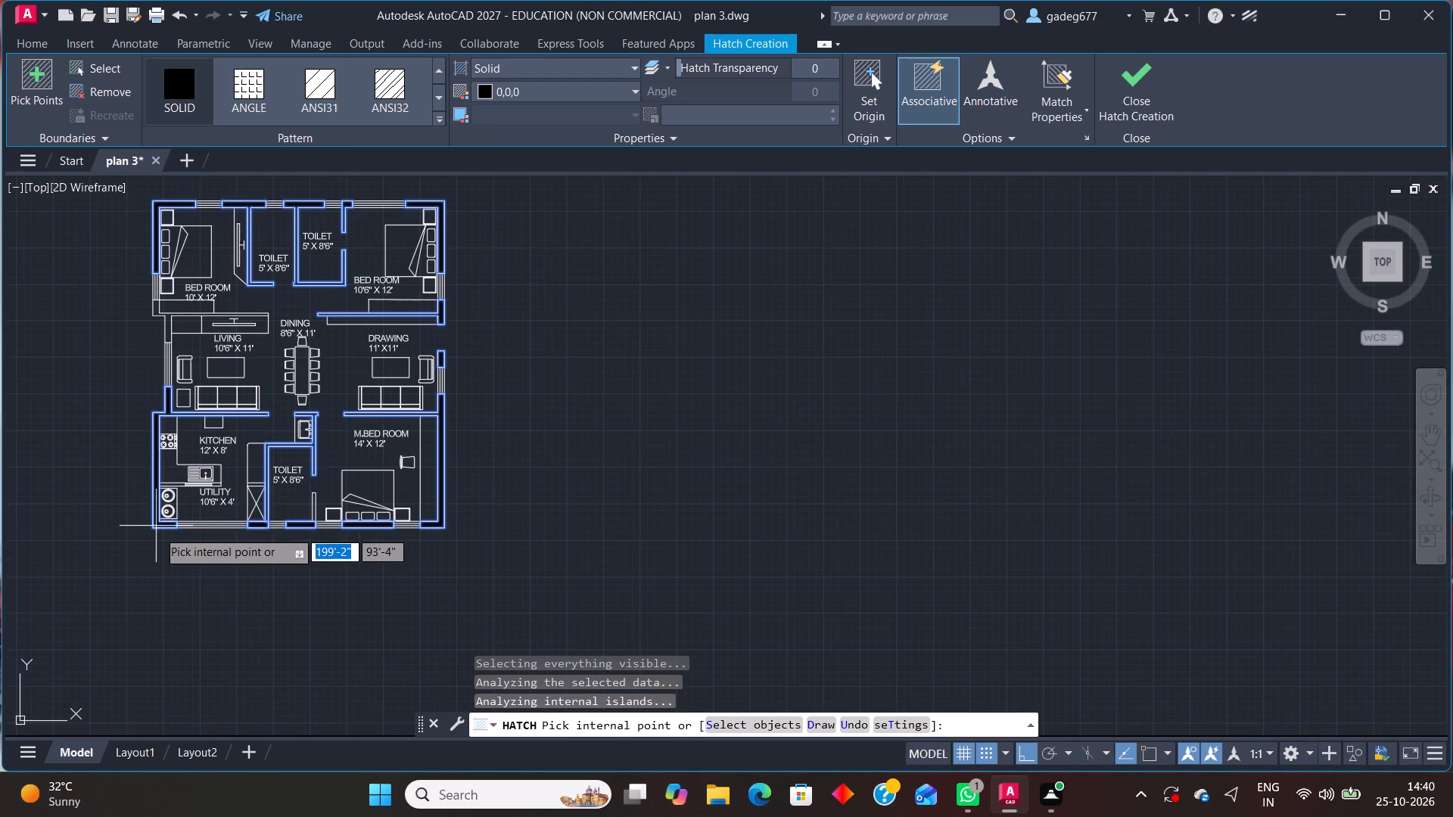
{"action": "scroll", "coordinate": [159, 312], "scroll_direction": "up", "scroll_amount": 2}
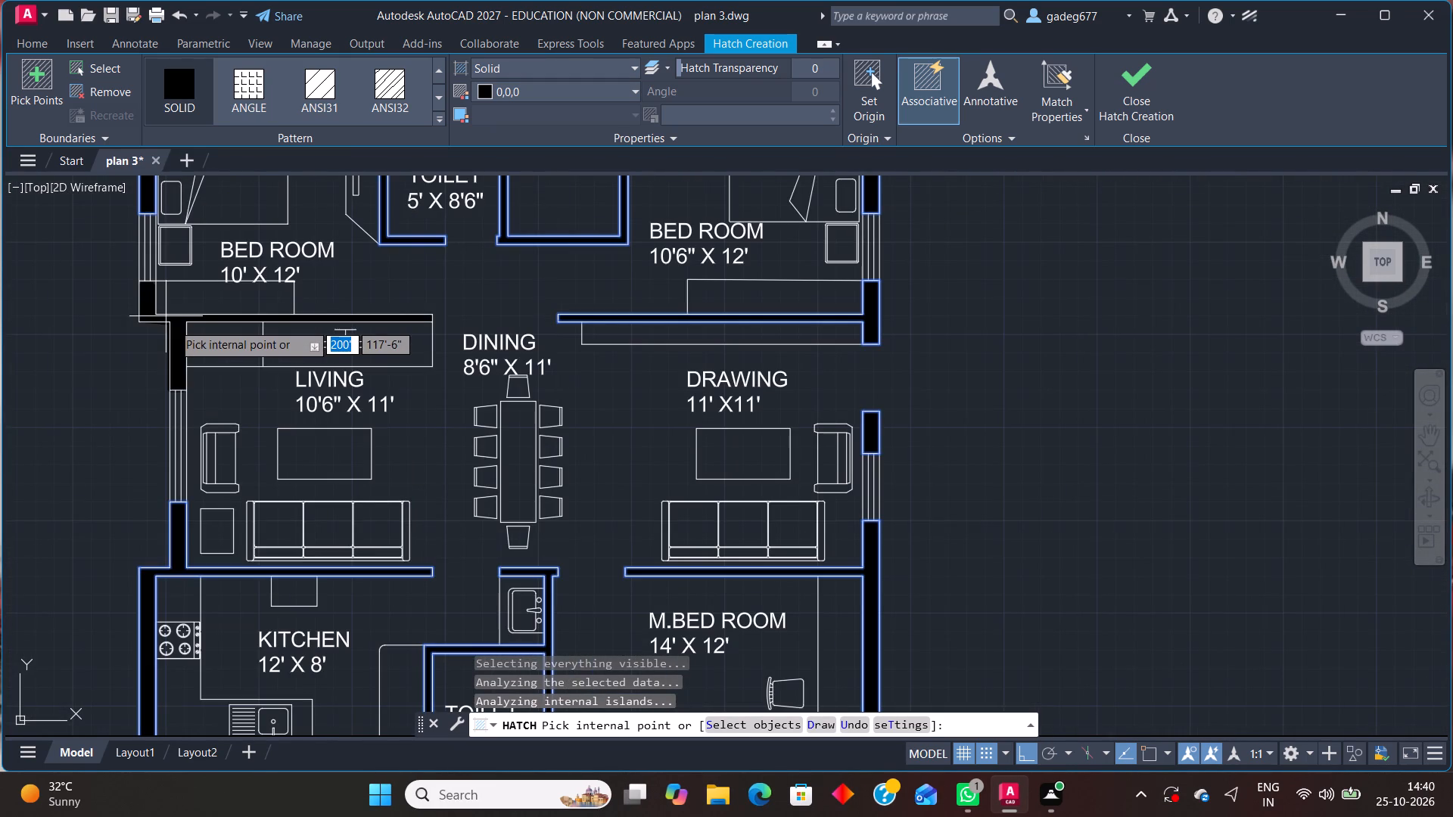
{"action": "left_click", "coordinate": [173, 323]}
Try to fill the short wall stub between the front TOILET and M.BED ROOM, and end the hatch command.
{"action": "scroll", "coordinate": [246, 490], "scroll_direction": "down", "scroll_amount": 1}
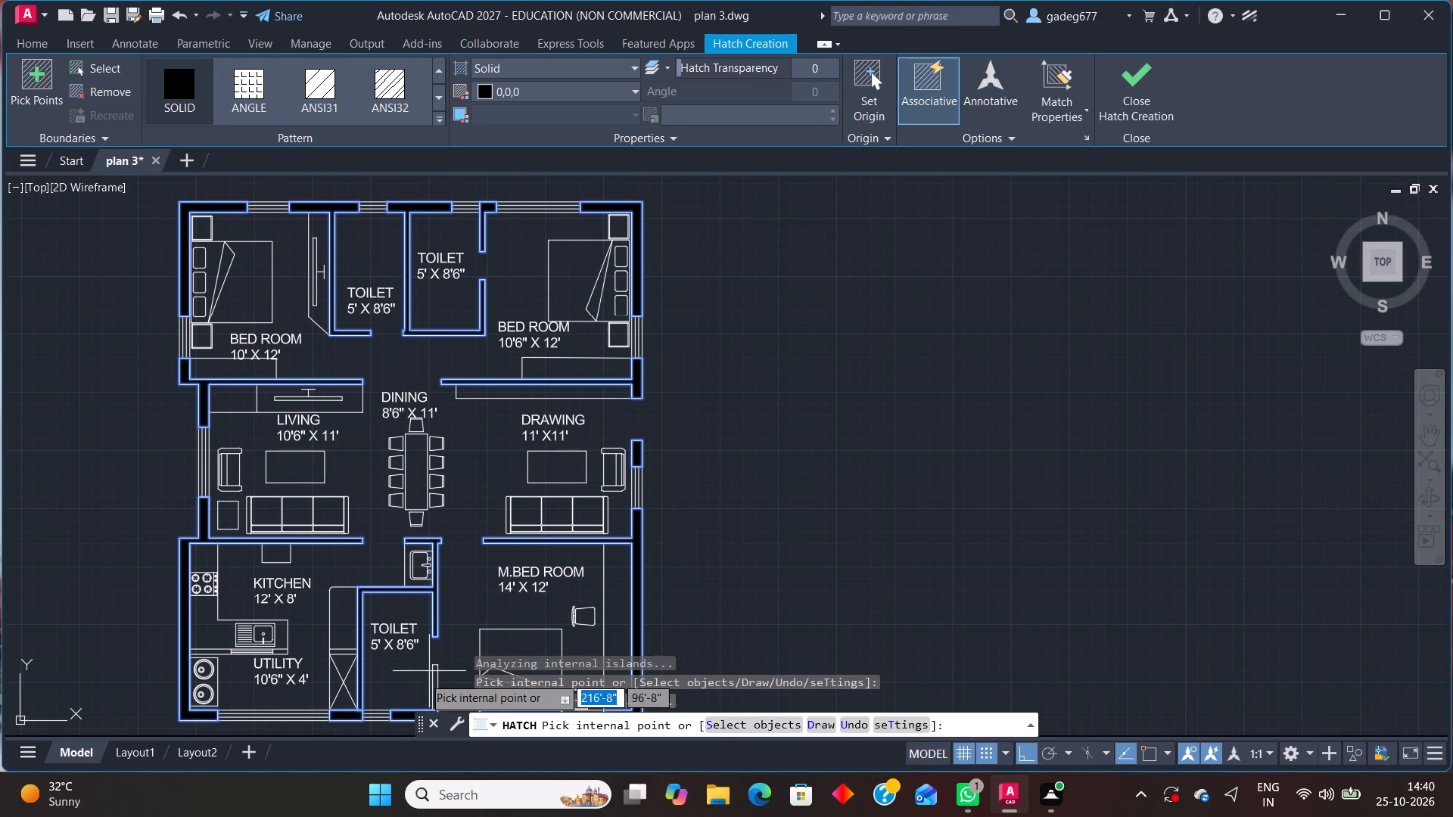
{"action": "scroll", "coordinate": [429, 688], "scroll_direction": "up", "scroll_amount": 4}
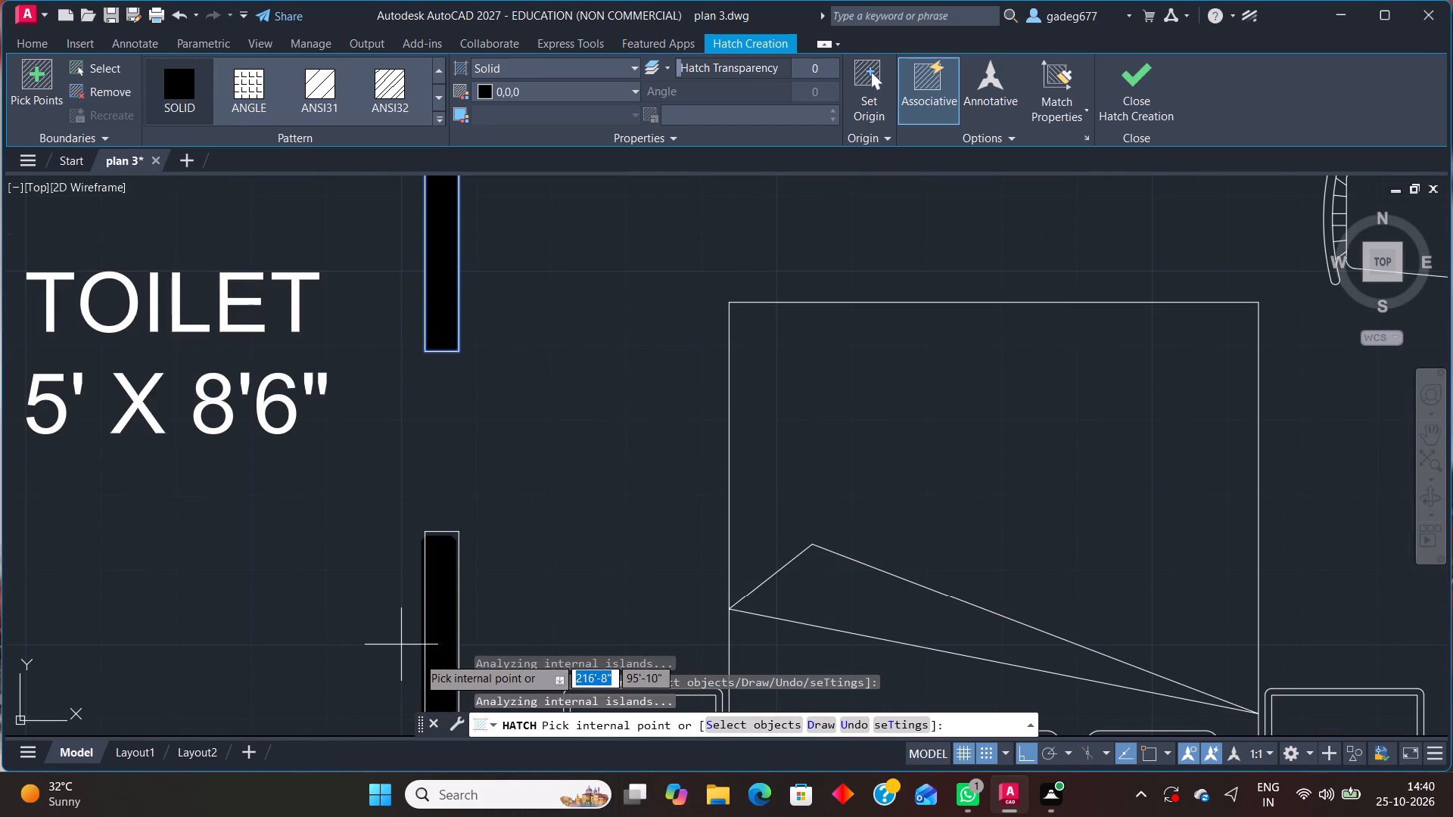
{"action": "scroll", "coordinate": [427, 647], "scroll_direction": "up", "scroll_amount": 4}
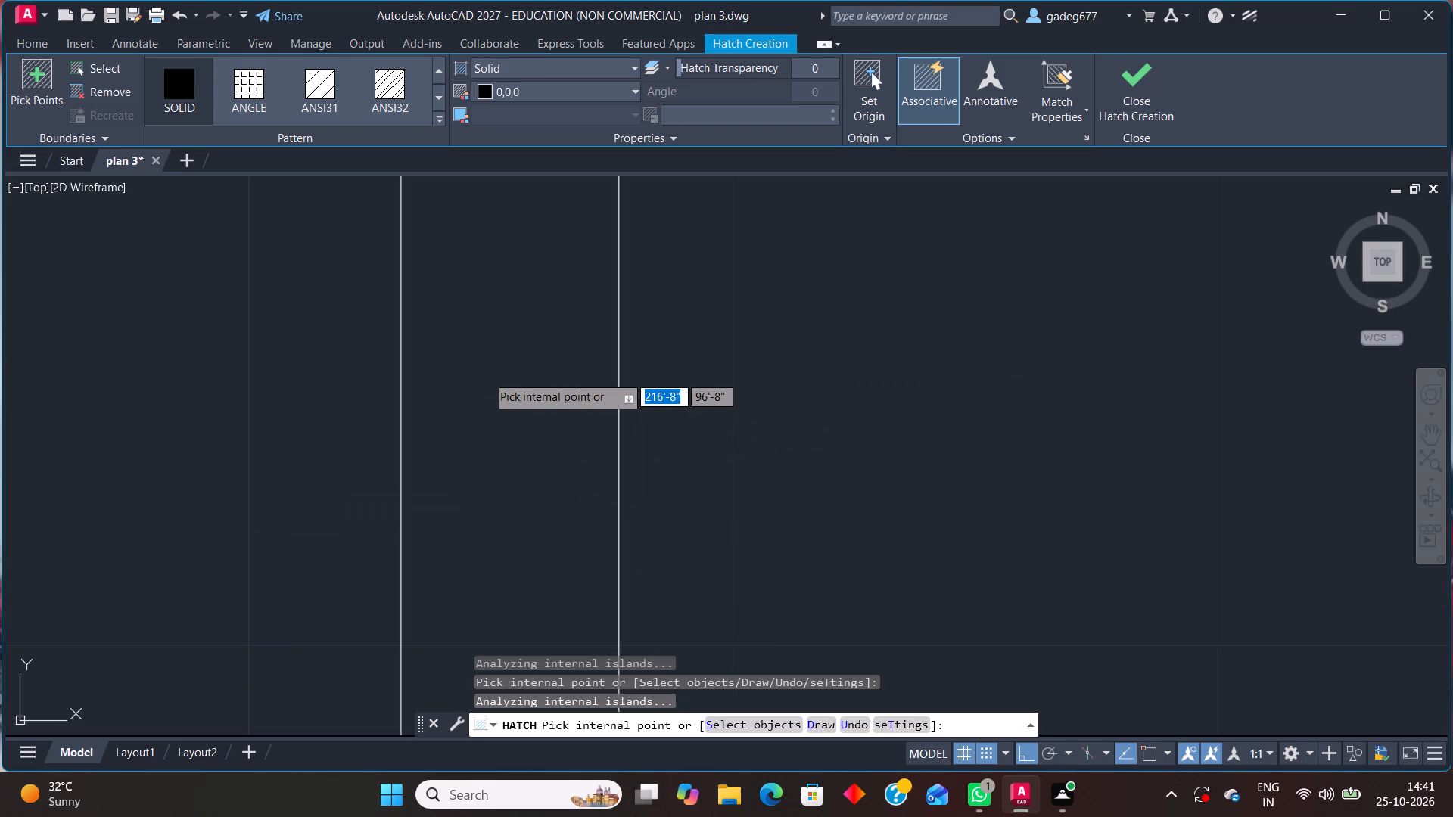
{"action": "scroll", "coordinate": [478, 380], "scroll_direction": "down", "scroll_amount": 4}
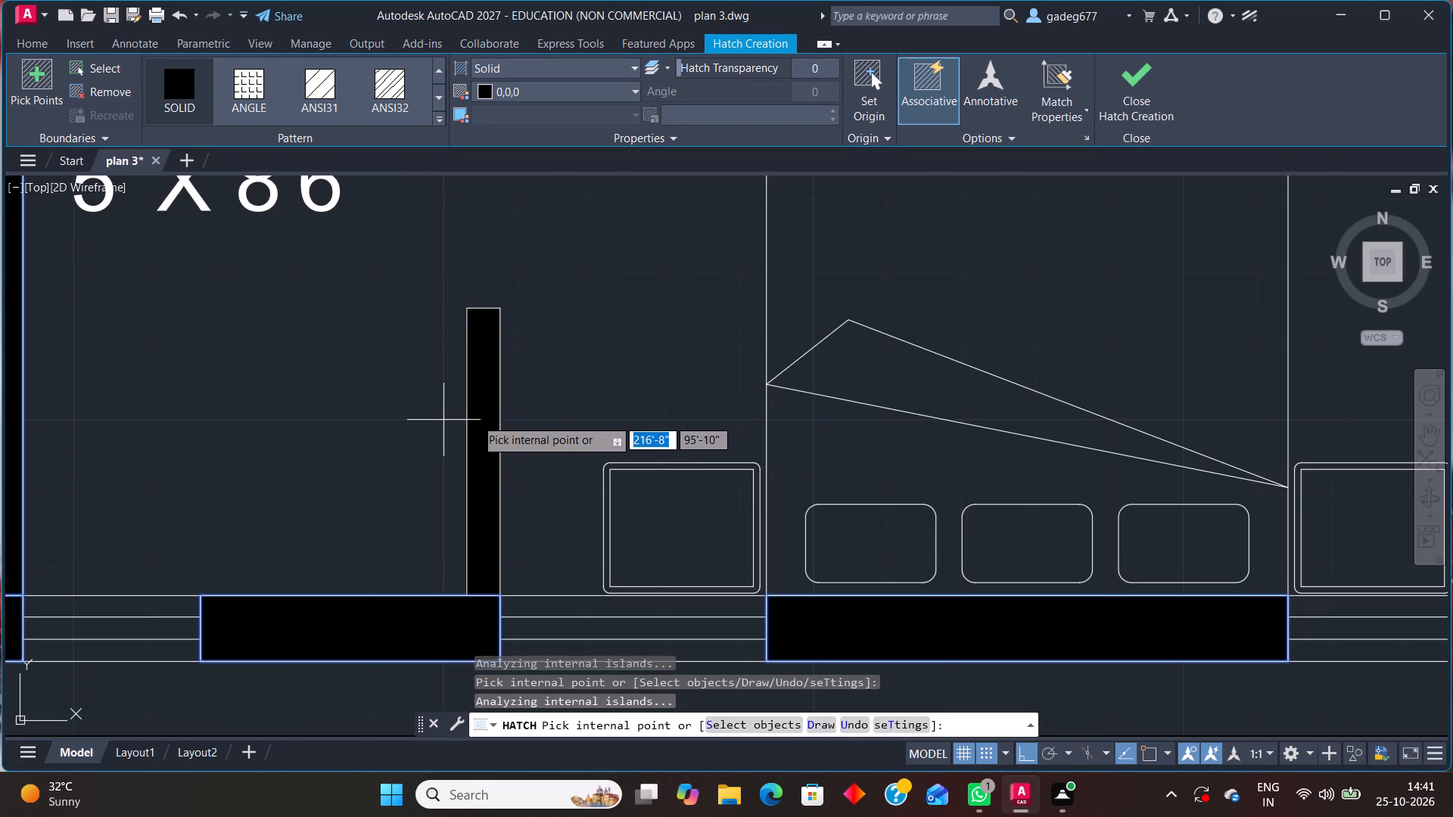
{"action": "left_click", "coordinate": [475, 418]}
{"action": "left_click", "coordinate": [877, 438]}
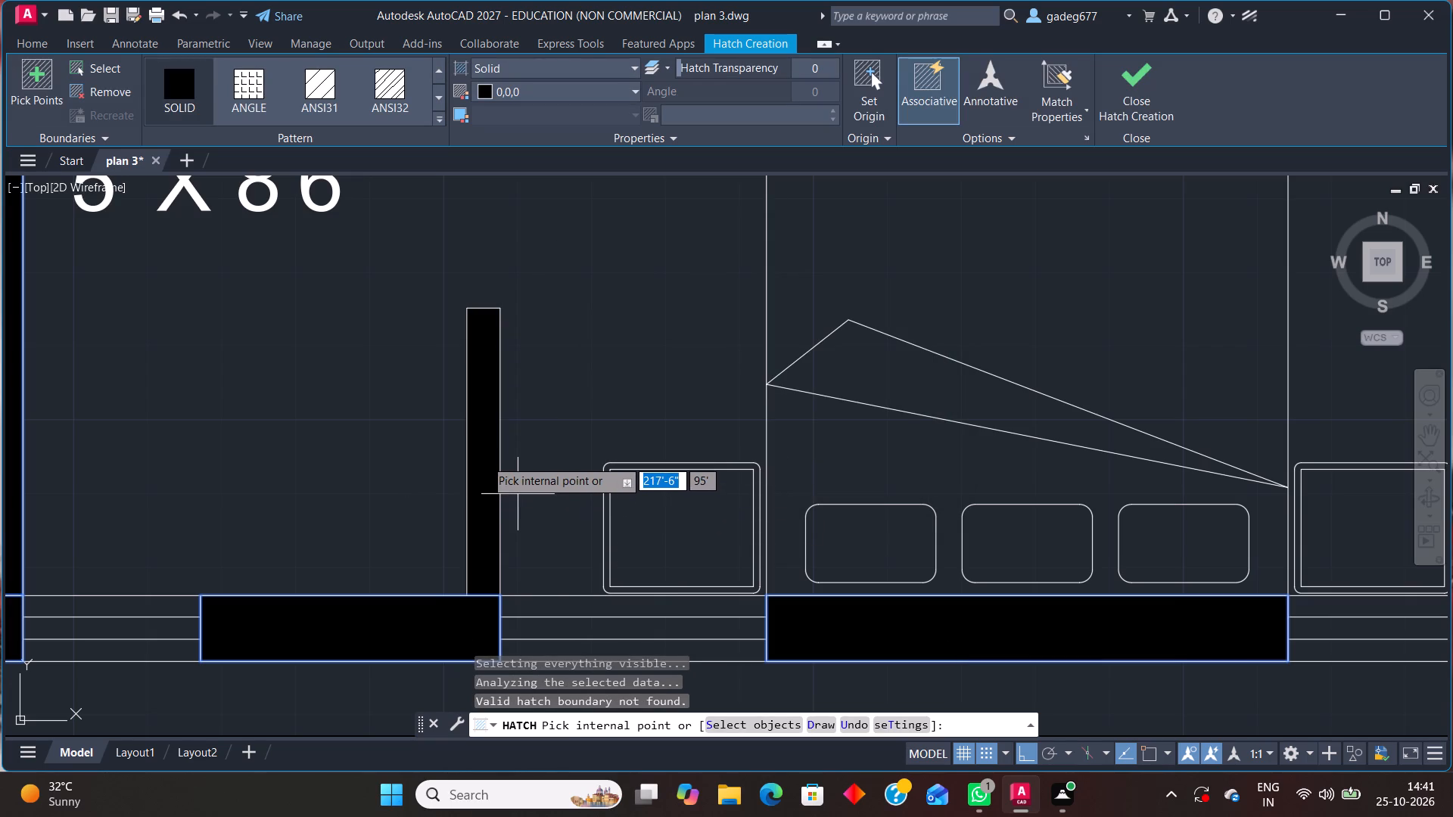
{"action": "left_click", "coordinate": [873, 102]}
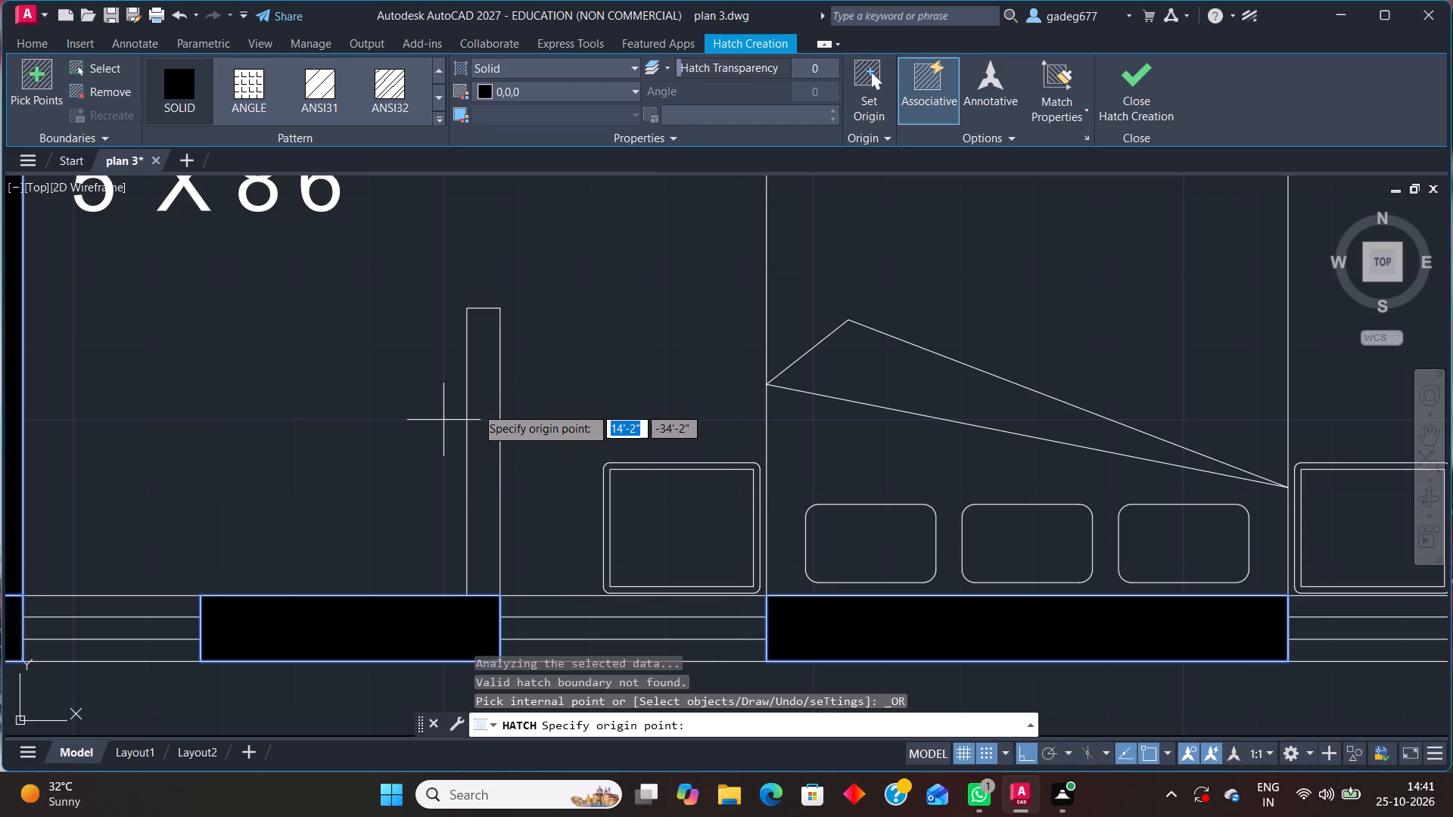
{"action": "key", "text": "Escape"}
Examine the filled walls across the whole floor plan.
{"action": "scroll", "coordinate": [493, 397], "scroll_direction": "down", "scroll_amount": 3}
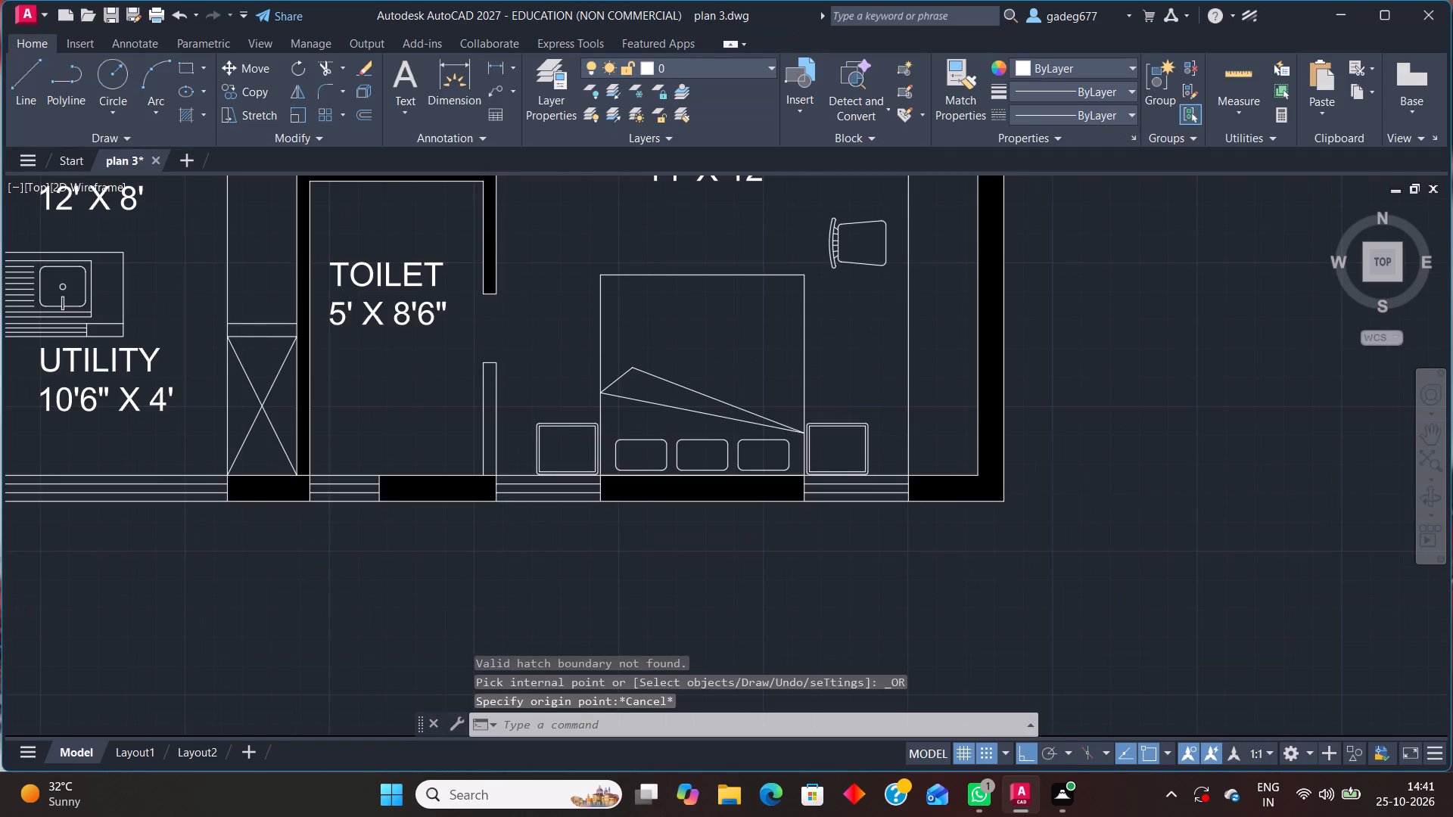
{"action": "middle_click_drag", "start_coordinate": [499, 403], "coordinate": [537, 550]}
{"action": "scroll", "coordinate": [552, 529], "scroll_direction": "down", "scroll_amount": 1}
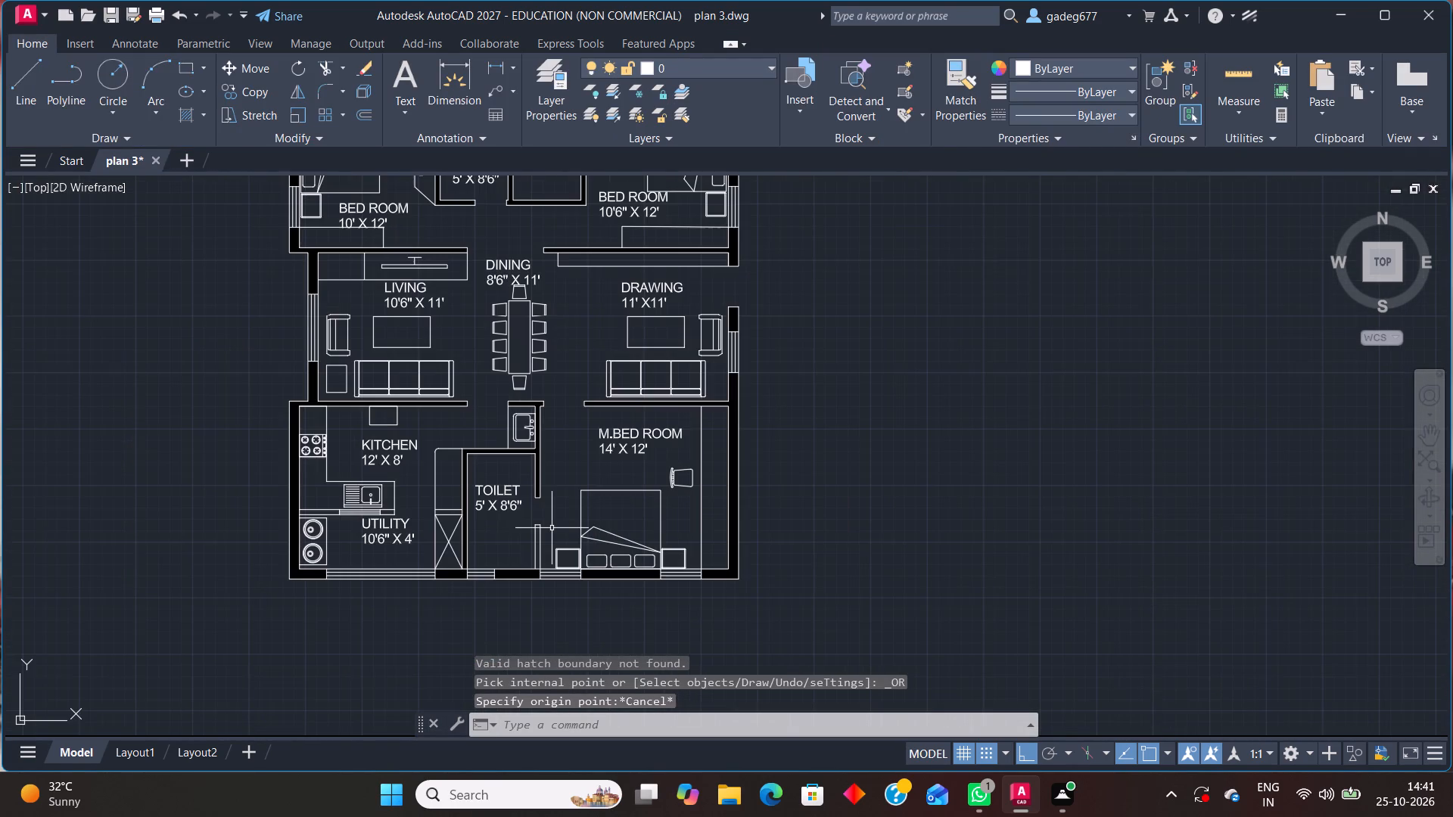
{"action": "middle_click_drag", "start_coordinate": [552, 529], "coordinate": [565, 569]}
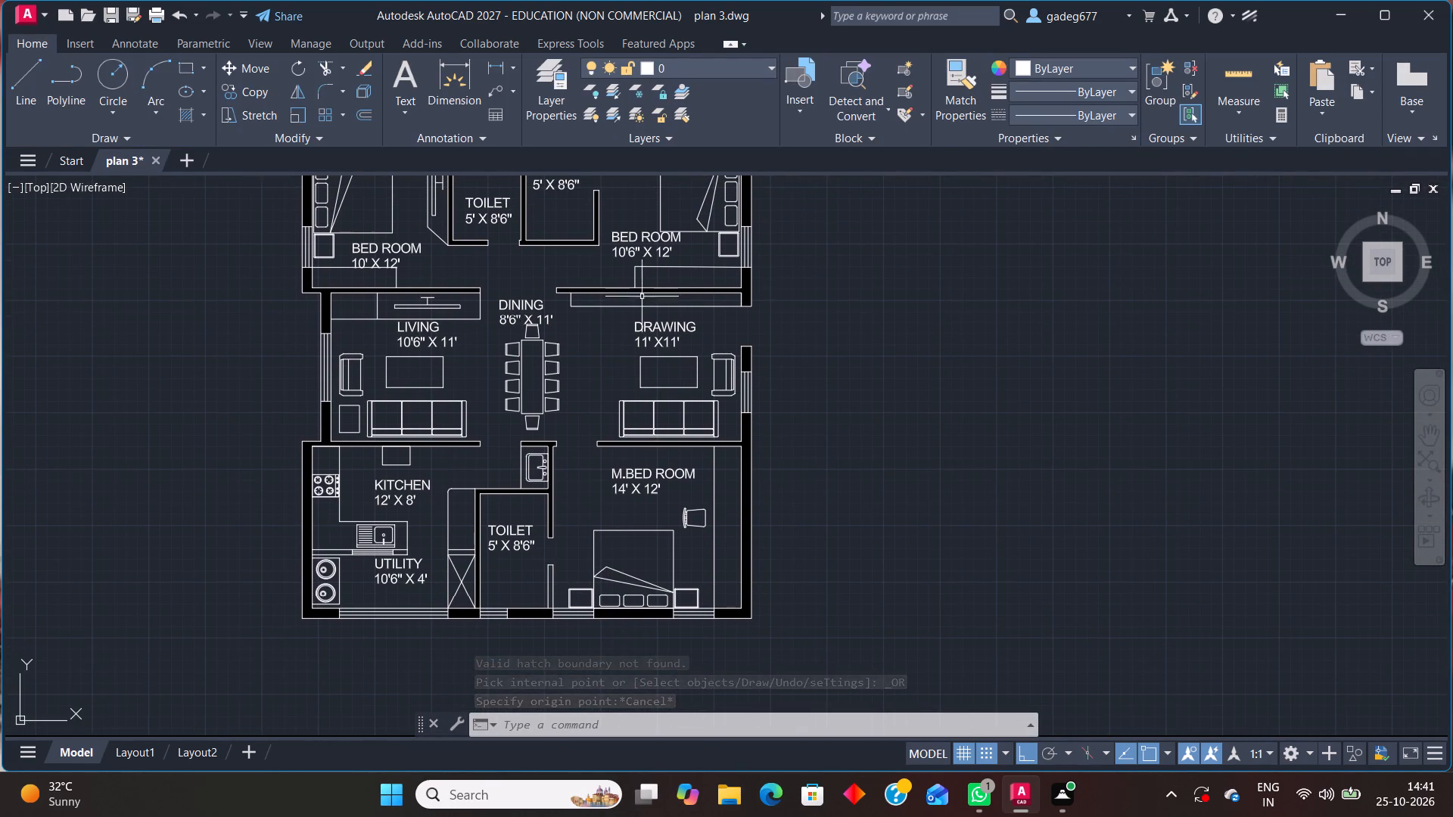
{"action": "scroll", "coordinate": [629, 287], "scroll_direction": "down", "scroll_amount": 1}
{"action": "scroll", "coordinate": [626, 284], "scroll_direction": "up", "scroll_amount": 5}
{"action": "scroll", "coordinate": [621, 294], "scroll_direction": "down", "scroll_amount": 4}
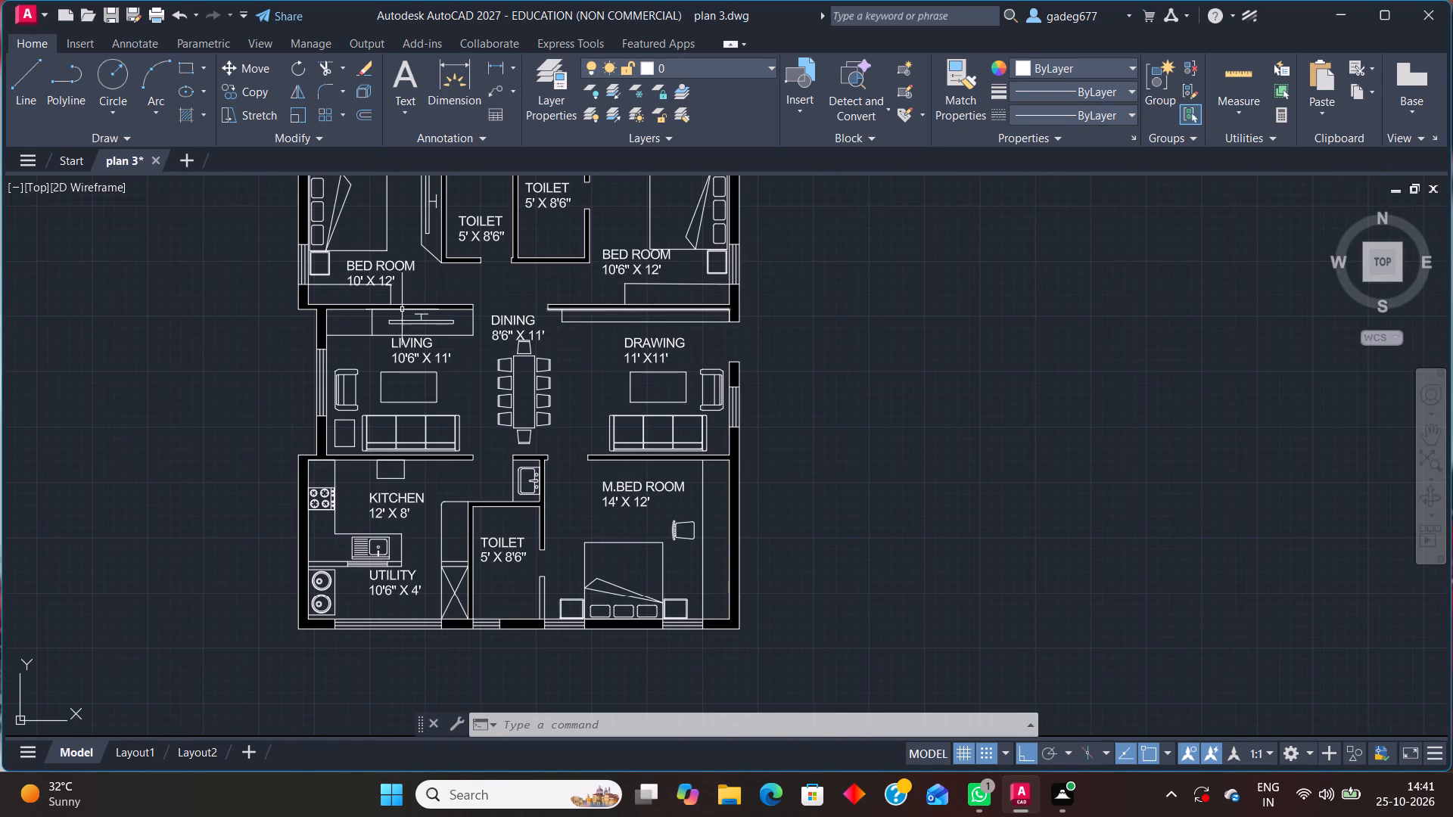
{"action": "scroll", "coordinate": [389, 306], "scroll_direction": "up", "scroll_amount": 3}
{"action": "scroll", "coordinate": [389, 306], "scroll_direction": "down", "scroll_amount": 5}
{"action": "scroll", "coordinate": [440, 356], "scroll_direction": "up", "scroll_amount": 2}
{"action": "scroll", "coordinate": [443, 361], "scroll_direction": "down", "scroll_amount": 1}
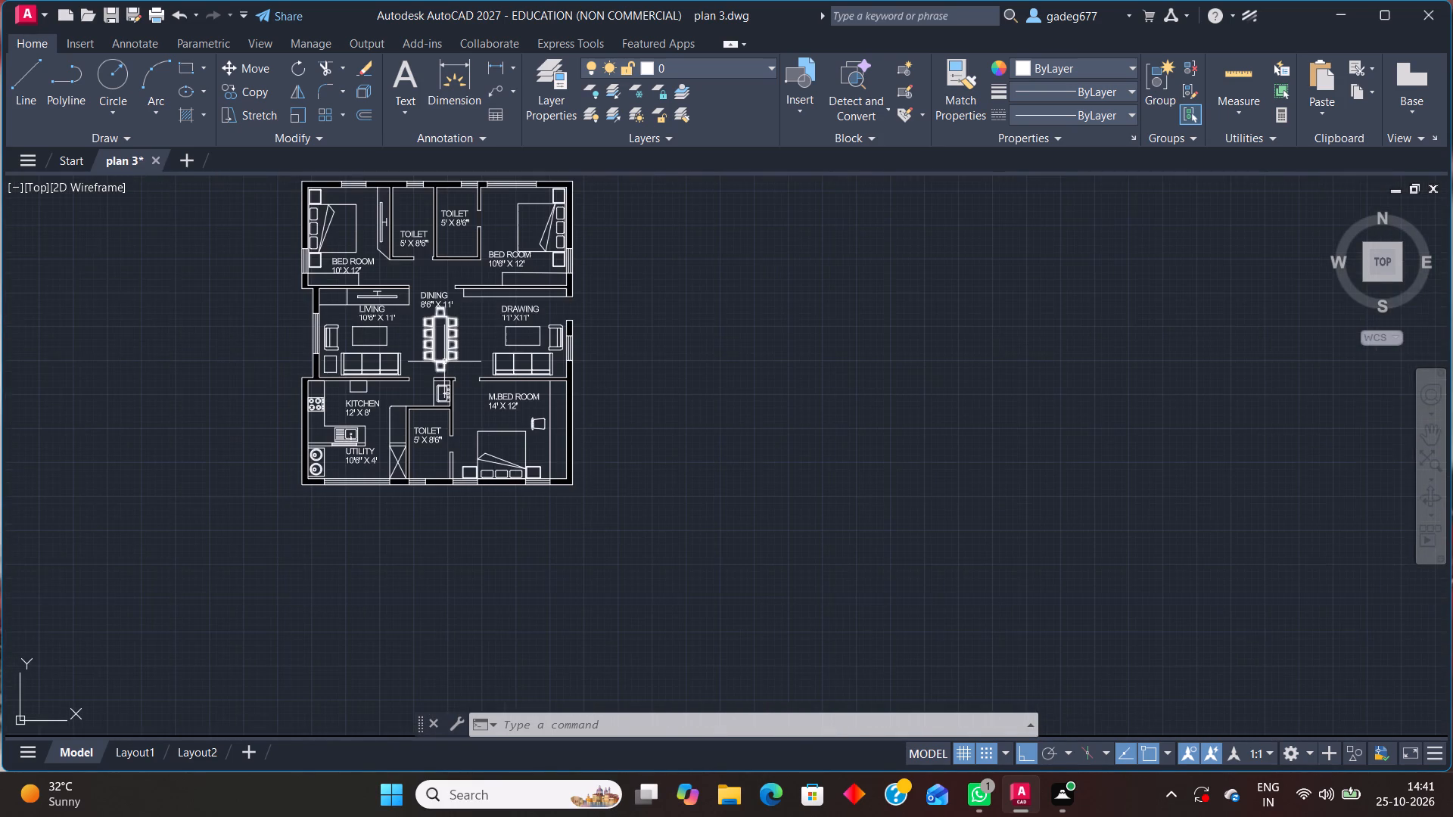
{"action": "middle_click_drag", "start_coordinate": [445, 364], "coordinate": [479, 432]}
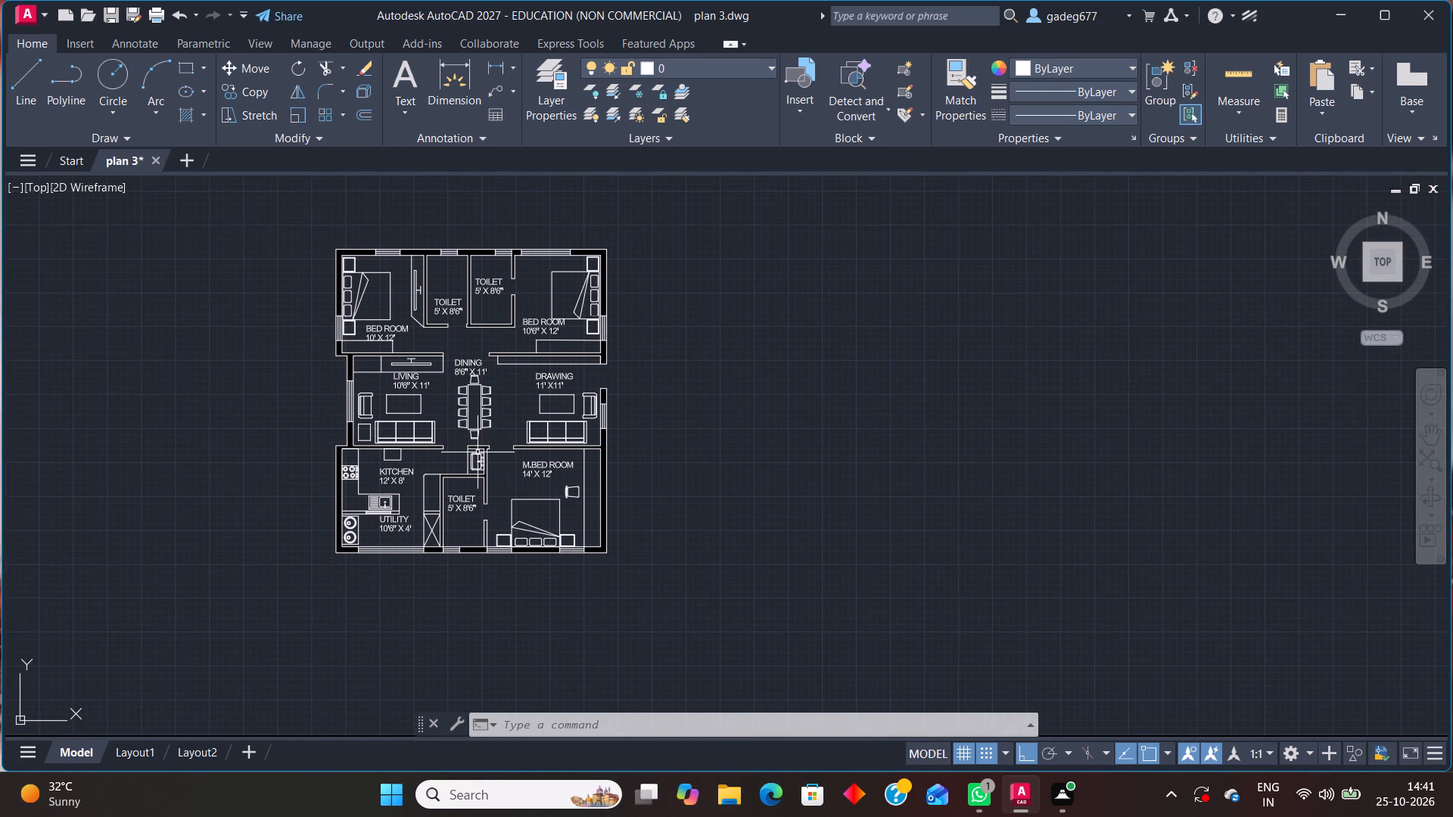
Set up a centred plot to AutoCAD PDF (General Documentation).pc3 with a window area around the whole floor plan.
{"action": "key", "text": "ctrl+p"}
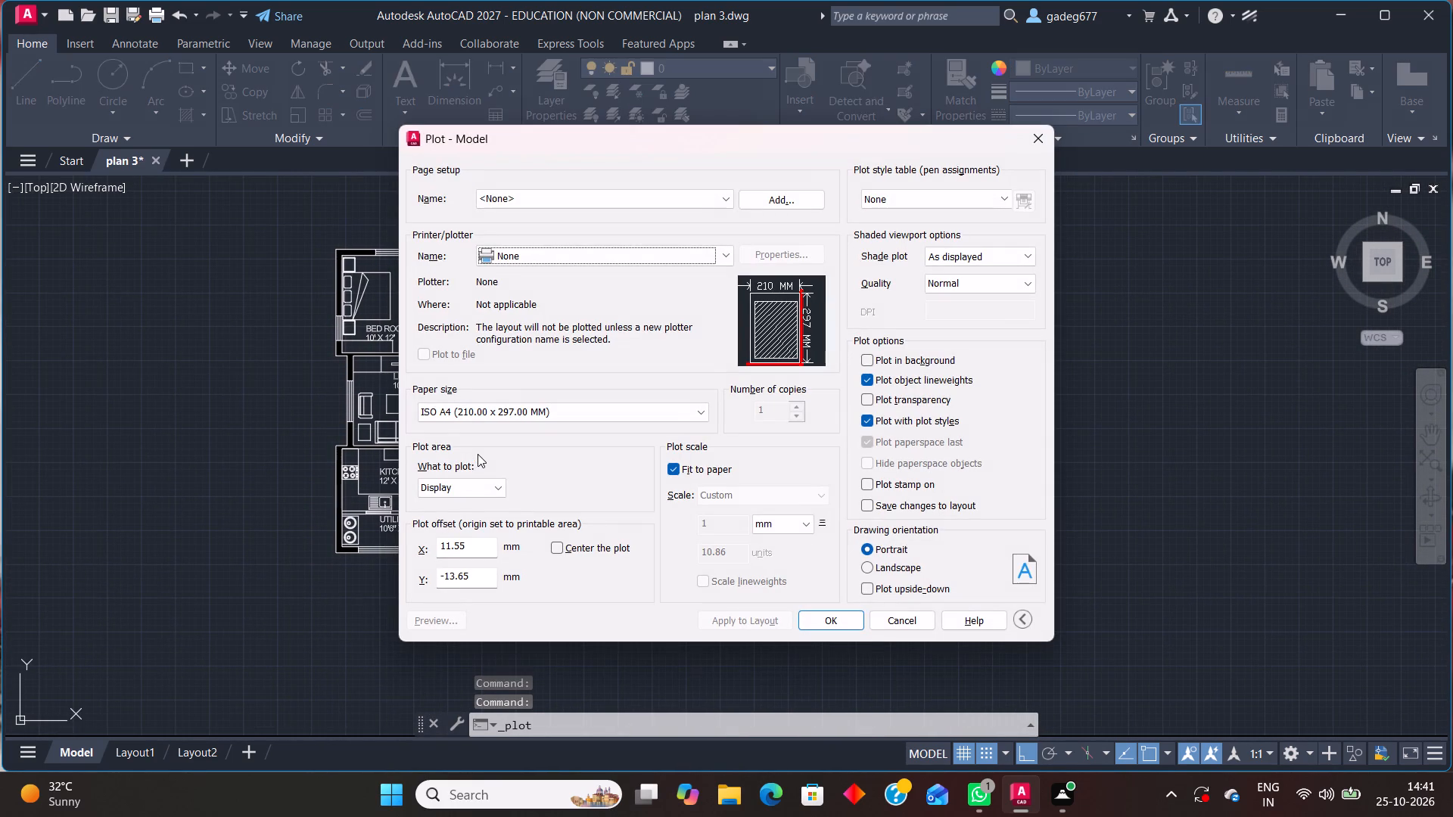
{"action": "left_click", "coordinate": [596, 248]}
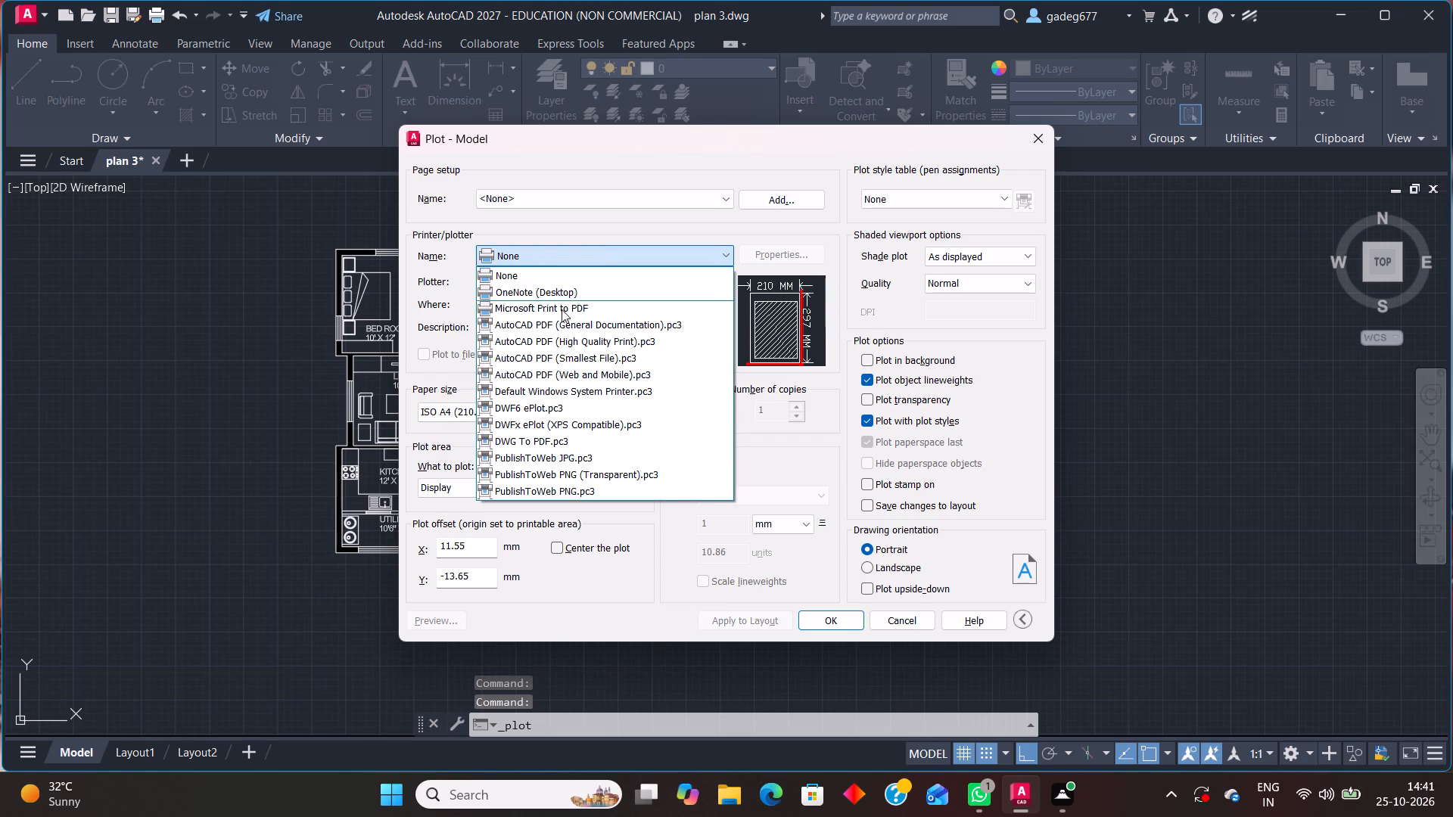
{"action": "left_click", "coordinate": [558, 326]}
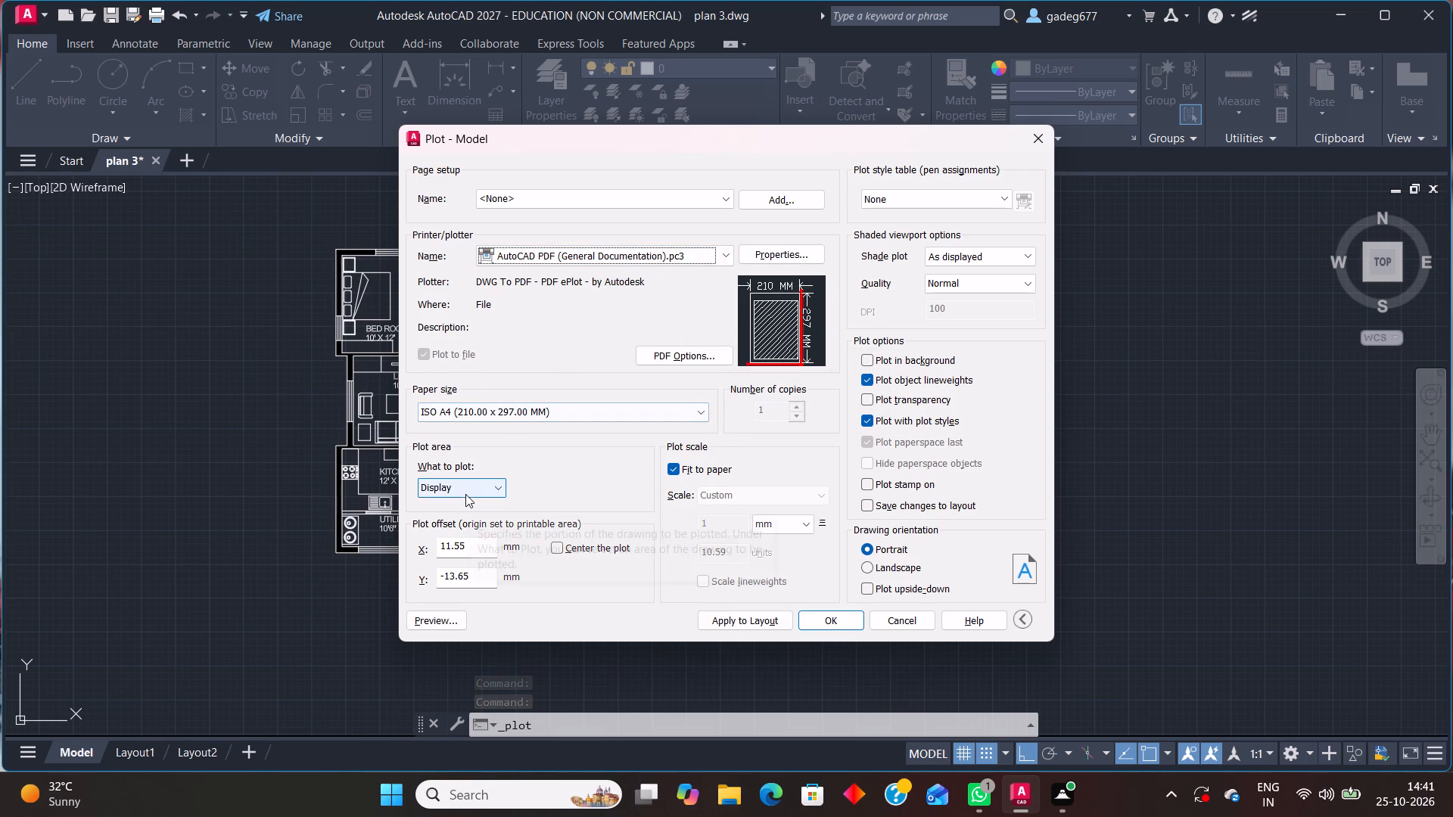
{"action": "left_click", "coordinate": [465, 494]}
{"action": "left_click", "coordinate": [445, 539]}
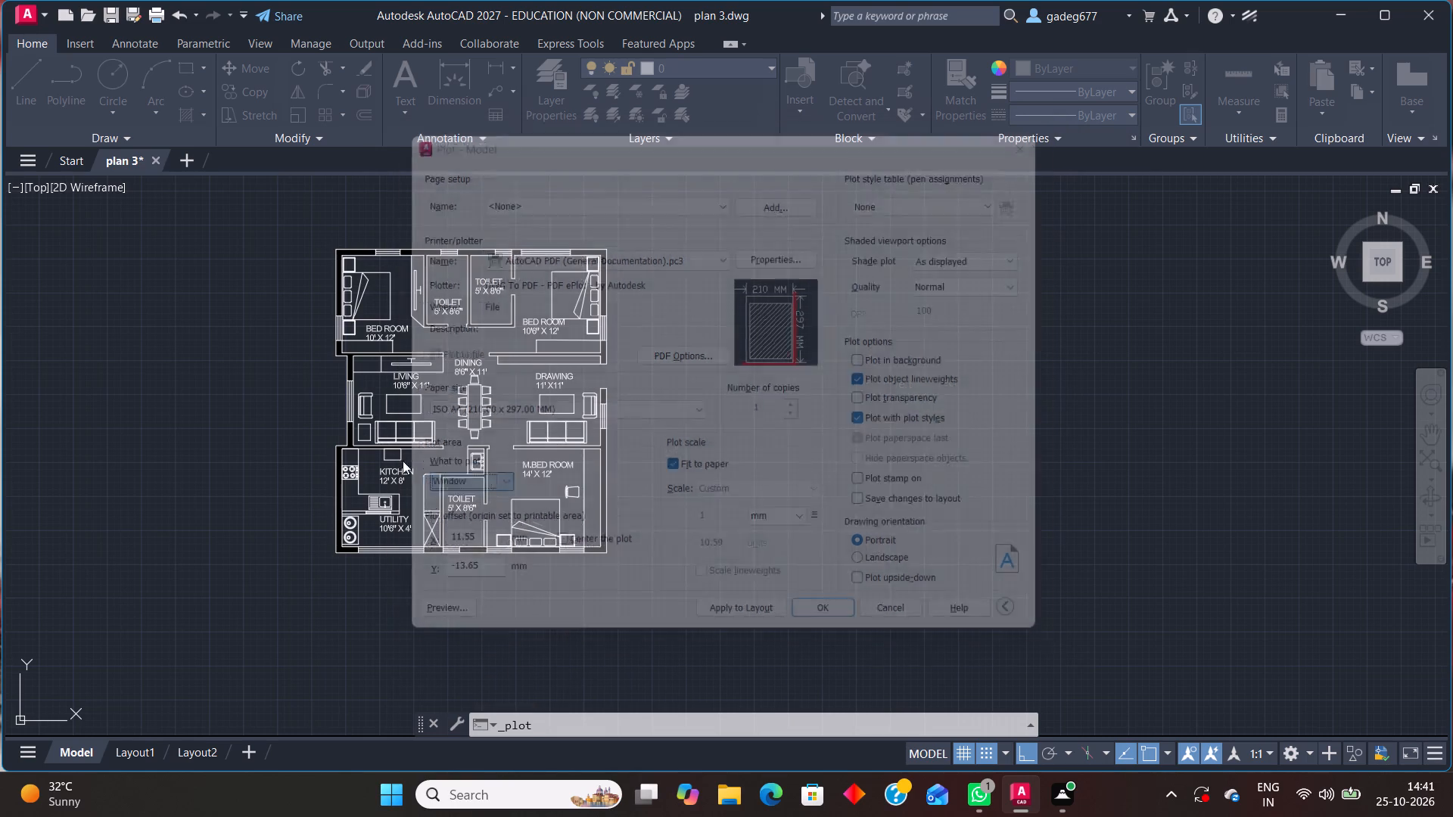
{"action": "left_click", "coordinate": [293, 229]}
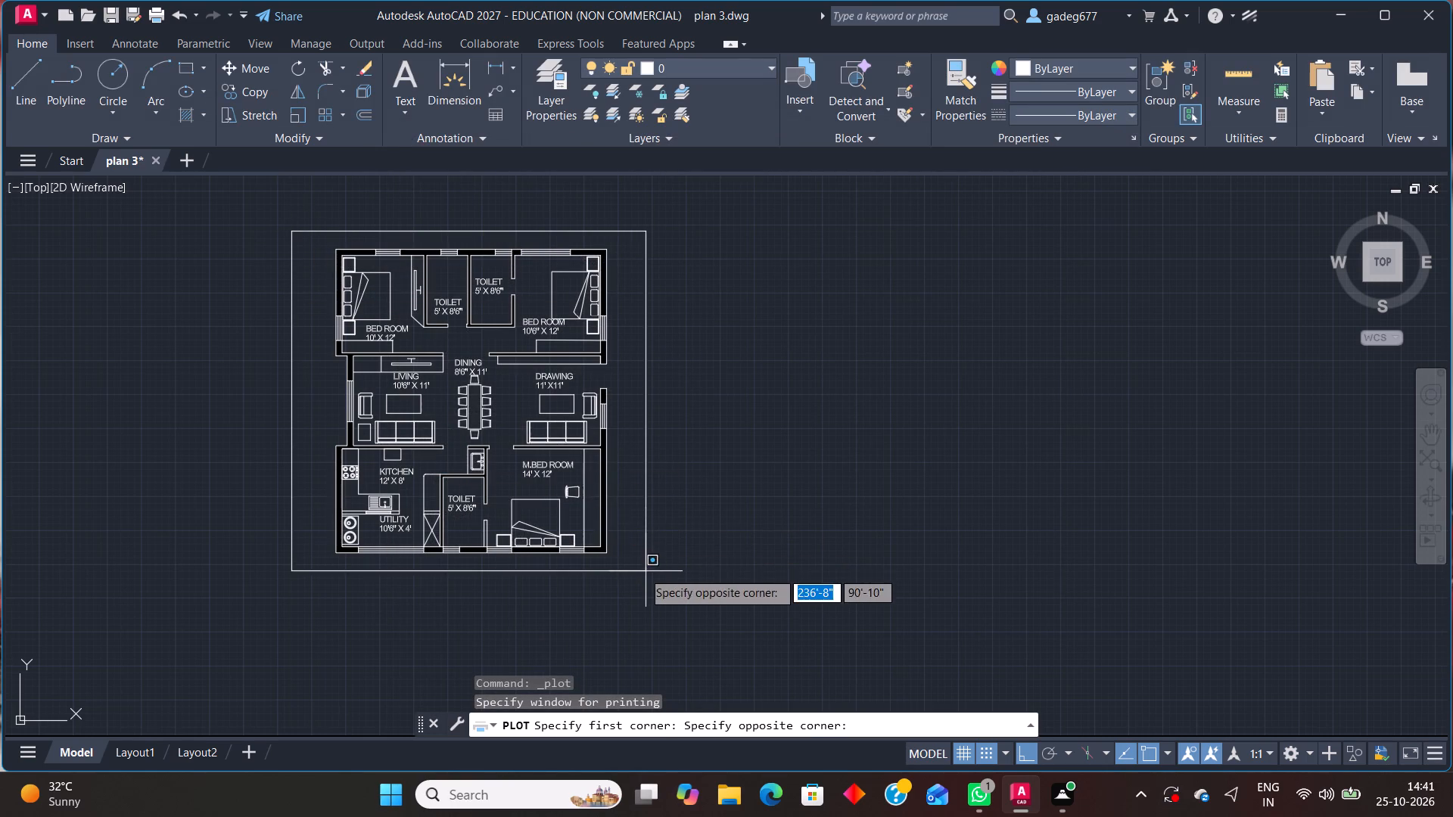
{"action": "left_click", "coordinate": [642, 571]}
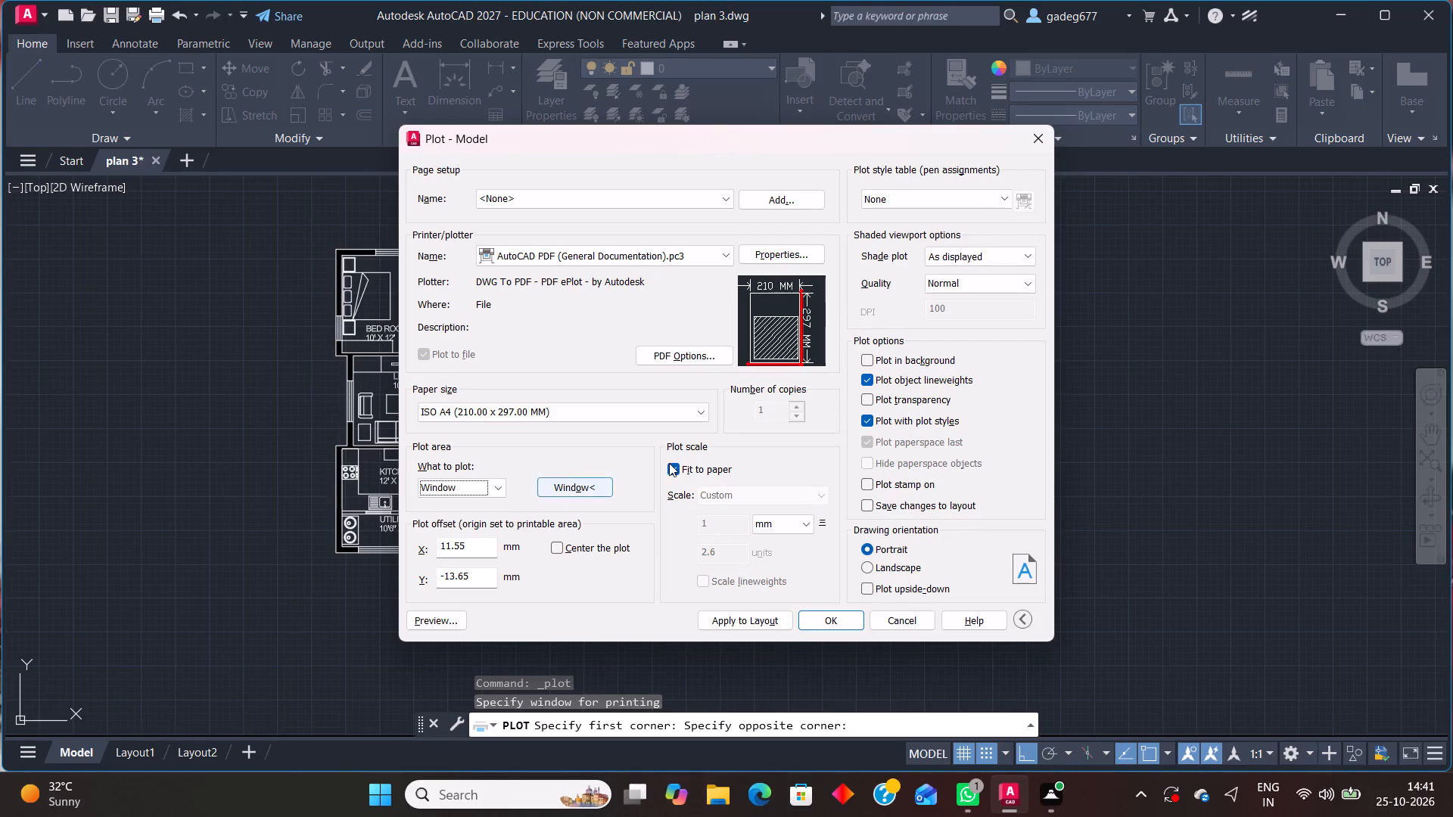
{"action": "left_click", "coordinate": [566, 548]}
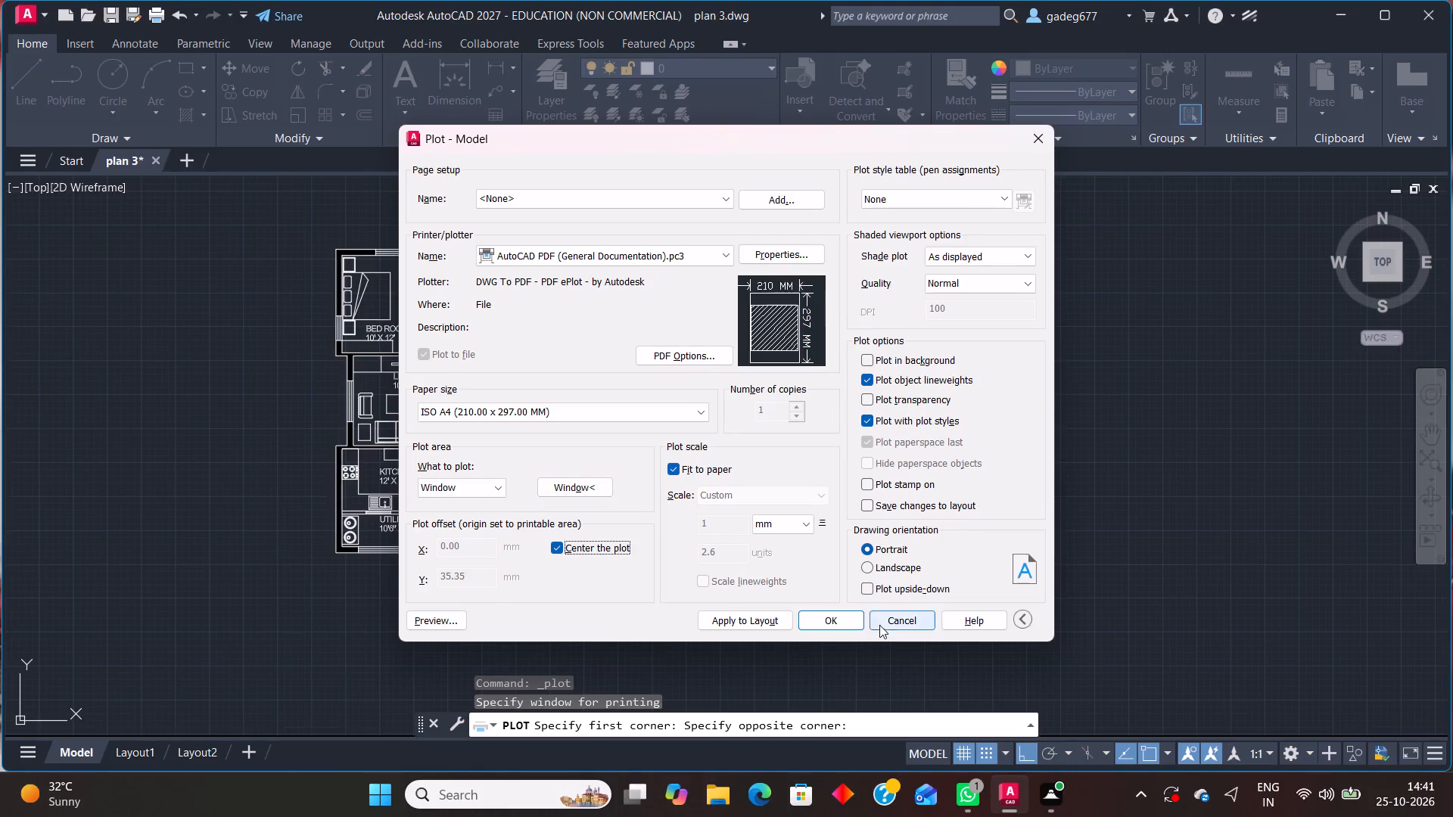
Preview the plotted floor plan, examine its walls up close, and leave the plot setup without plotting.
{"action": "left_click", "coordinate": [444, 615]}
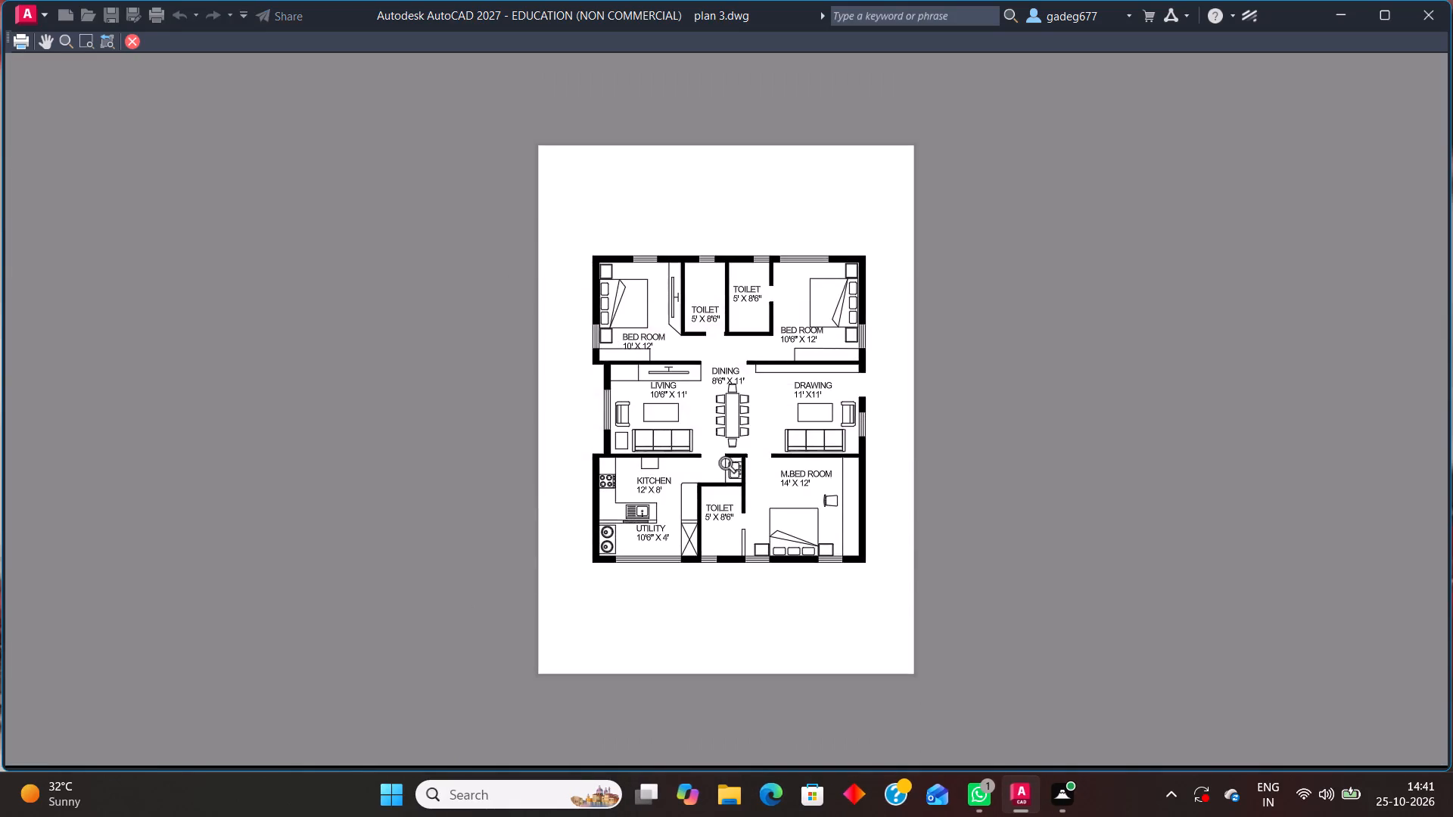
{"action": "scroll", "coordinate": [730, 464], "scroll_direction": "up", "scroll_amount": 3}
{"action": "scroll", "coordinate": [730, 478], "scroll_direction": "down", "scroll_amount": 1}
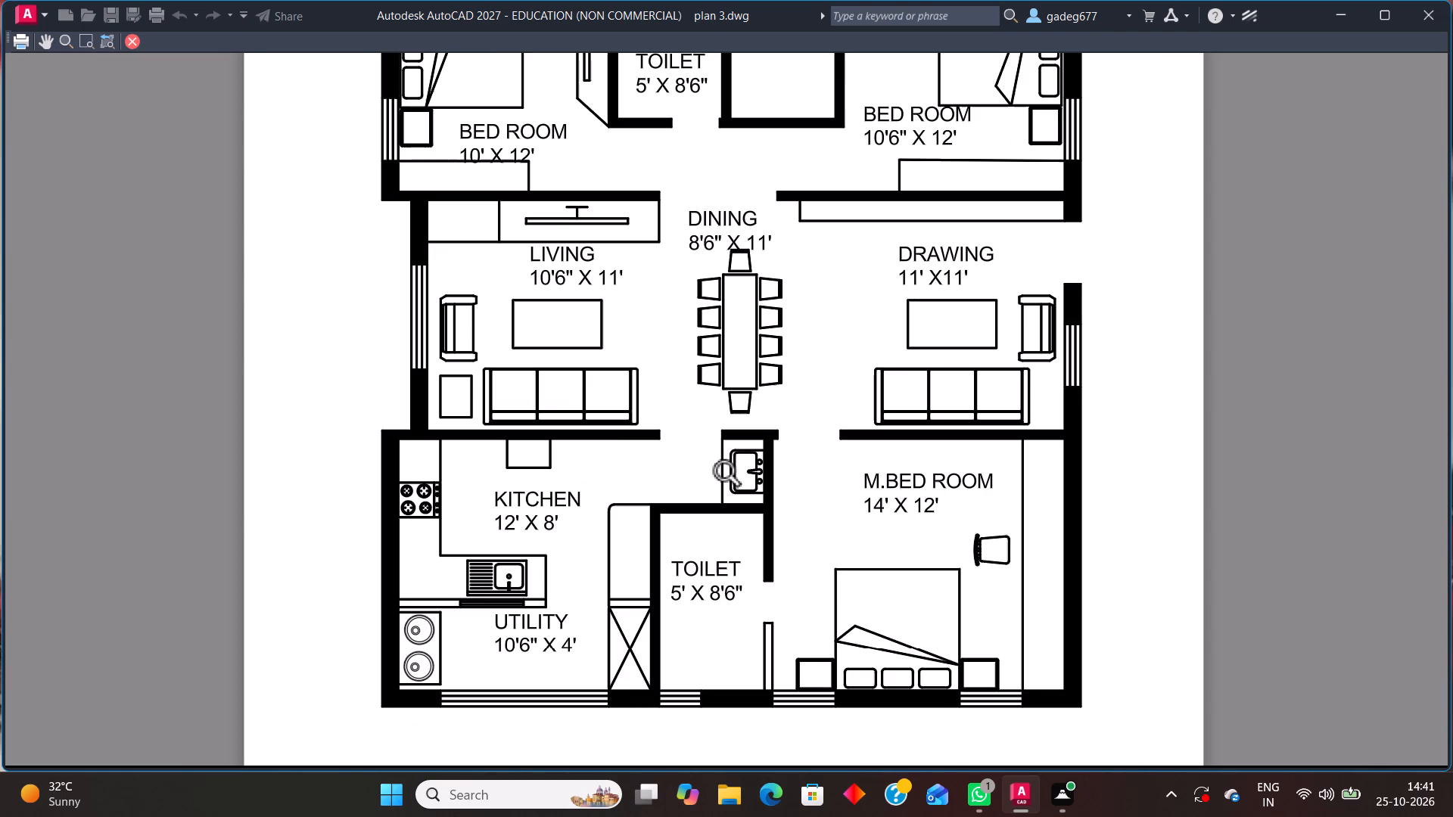
{"action": "scroll", "coordinate": [730, 478], "scroll_direction": "down", "scroll_amount": 1}
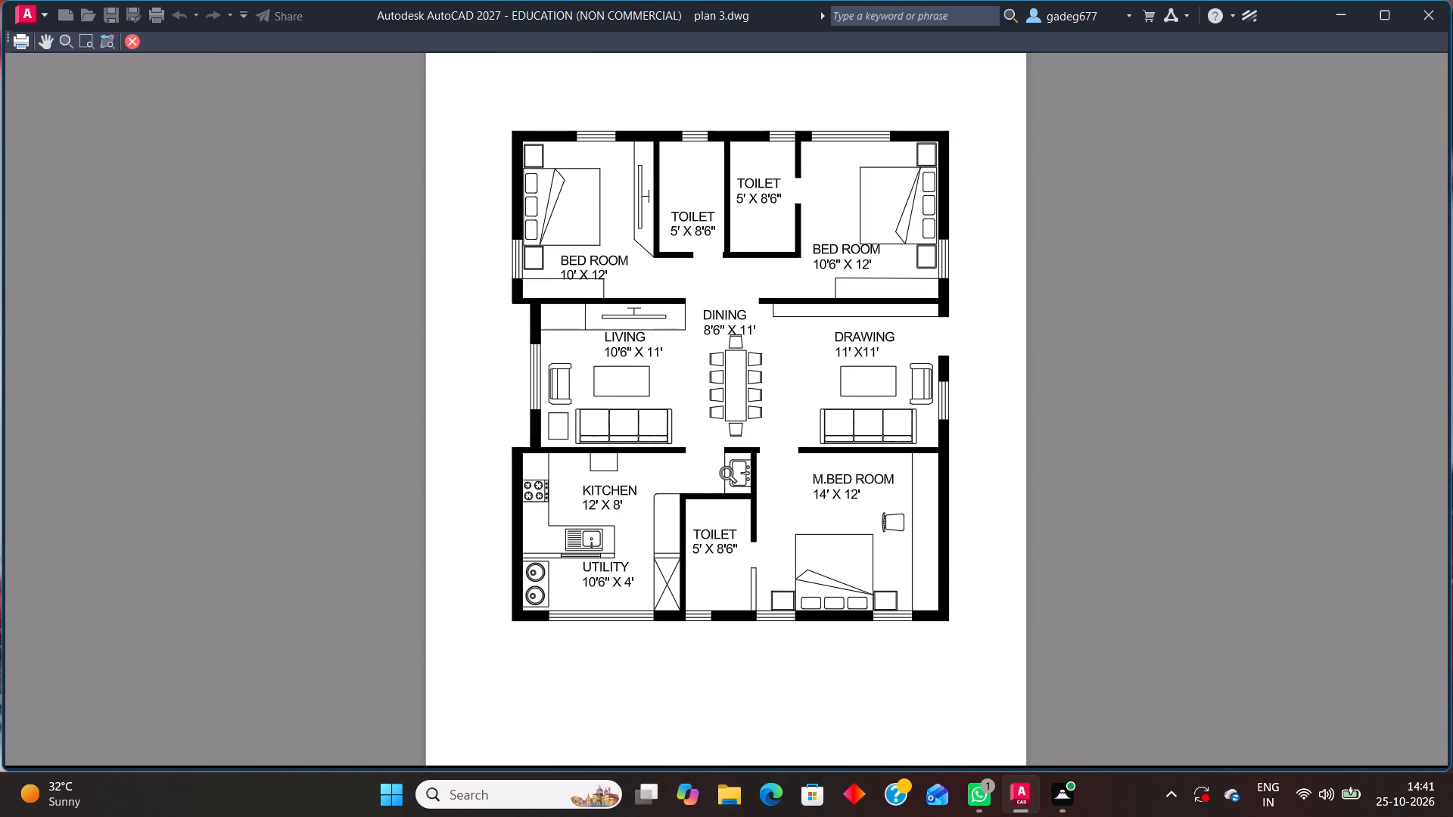
{"action": "left_click", "coordinate": [141, 44]}
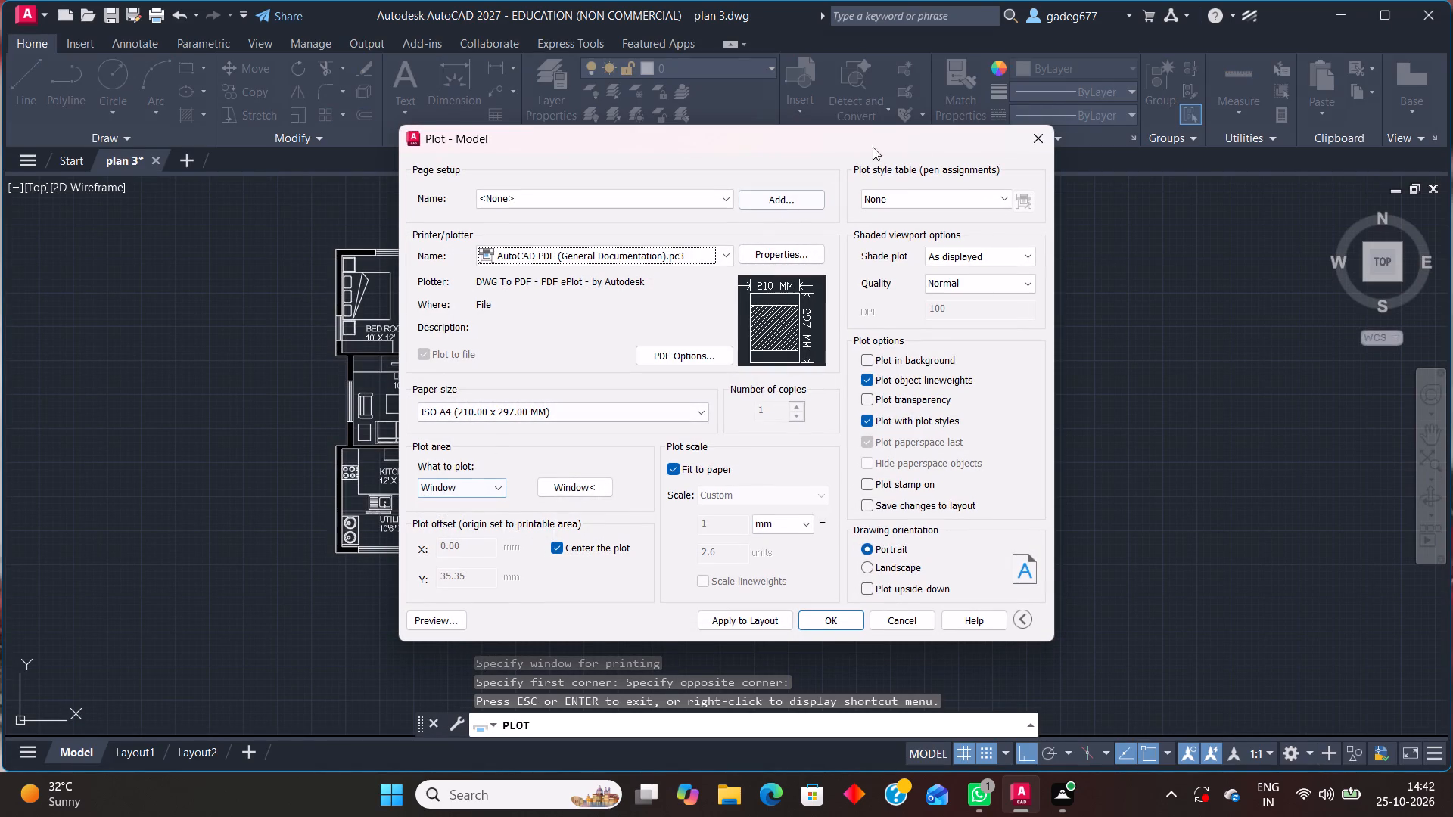
{"action": "left_click", "coordinate": [1035, 132]}
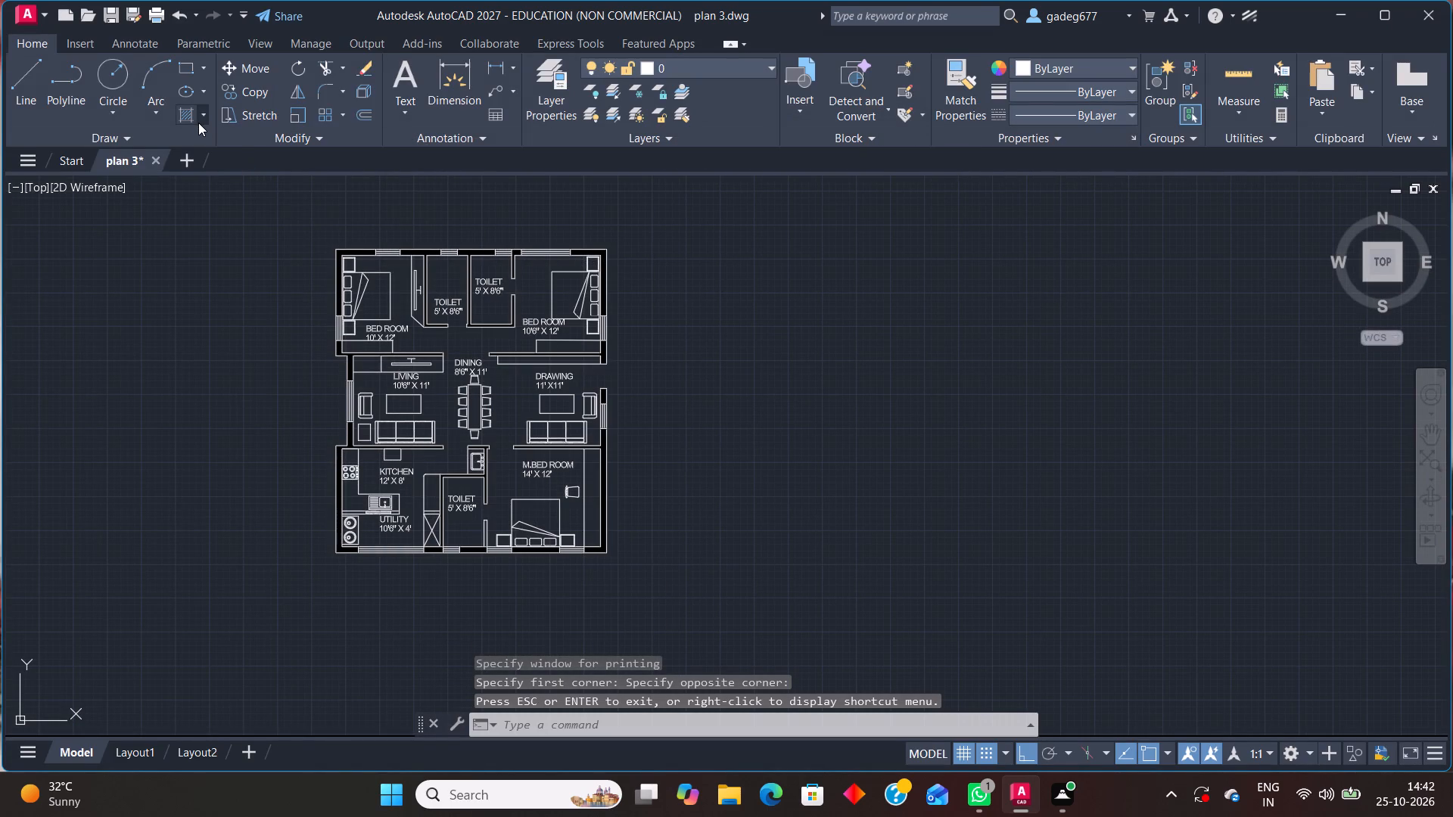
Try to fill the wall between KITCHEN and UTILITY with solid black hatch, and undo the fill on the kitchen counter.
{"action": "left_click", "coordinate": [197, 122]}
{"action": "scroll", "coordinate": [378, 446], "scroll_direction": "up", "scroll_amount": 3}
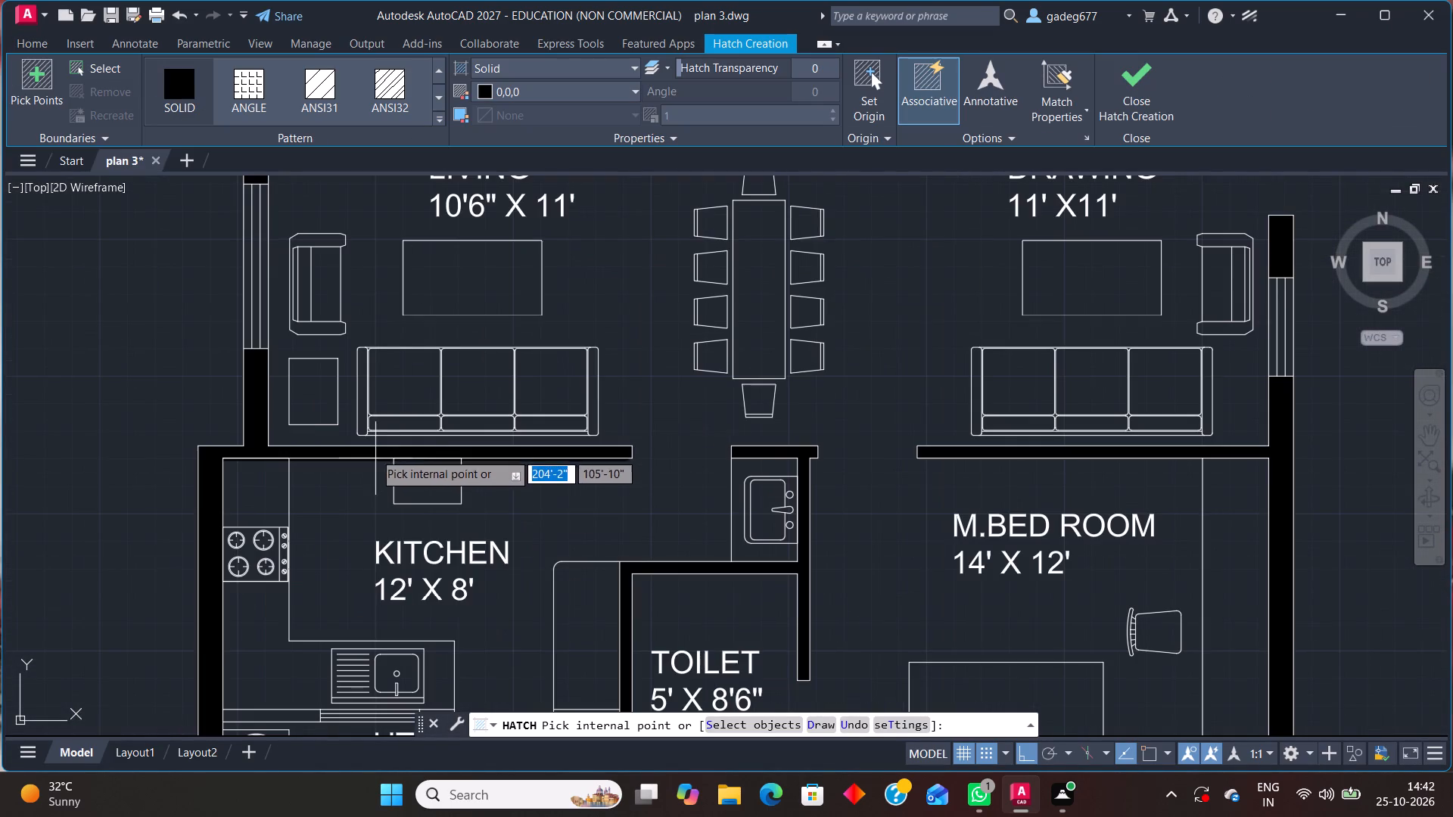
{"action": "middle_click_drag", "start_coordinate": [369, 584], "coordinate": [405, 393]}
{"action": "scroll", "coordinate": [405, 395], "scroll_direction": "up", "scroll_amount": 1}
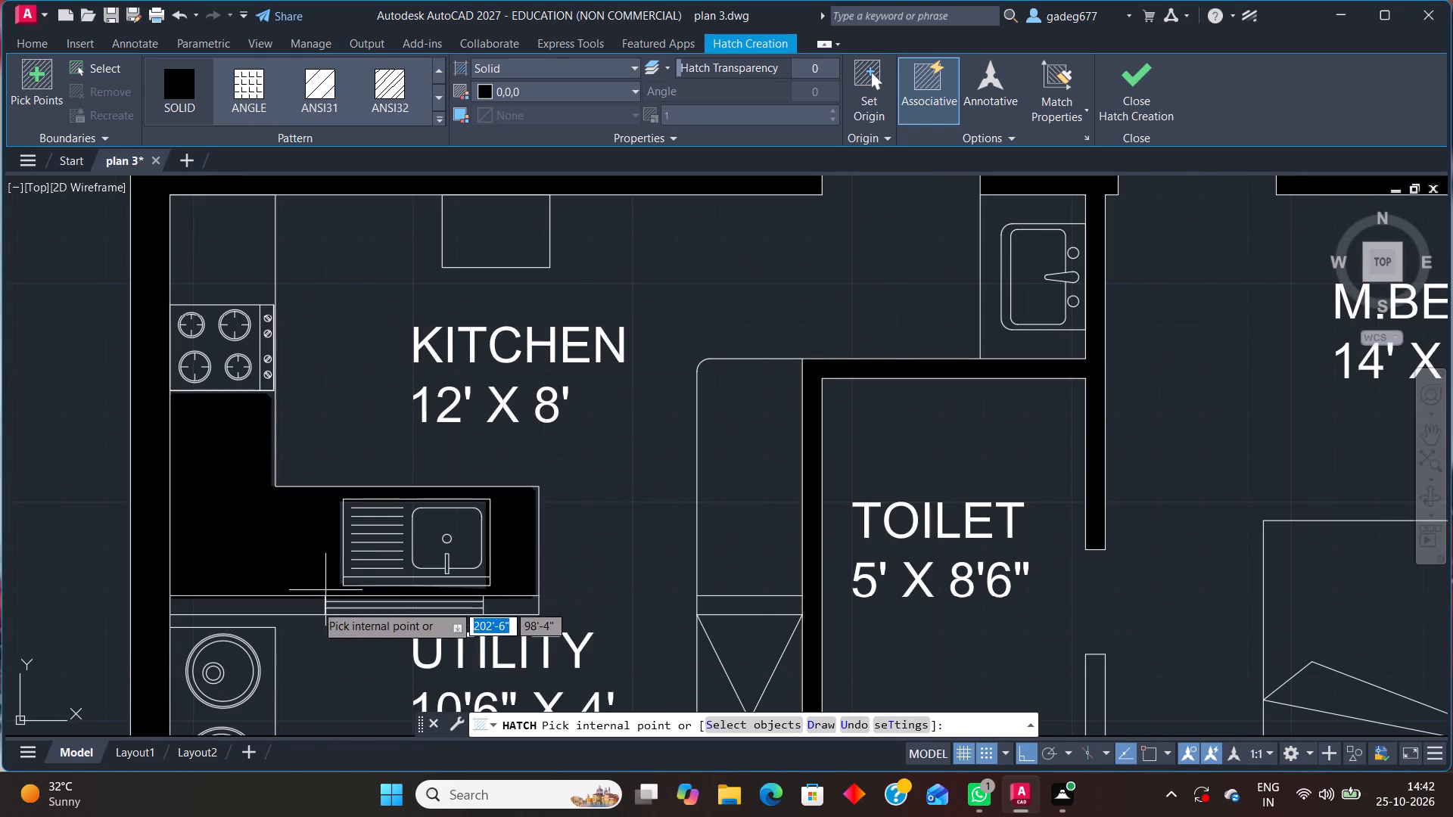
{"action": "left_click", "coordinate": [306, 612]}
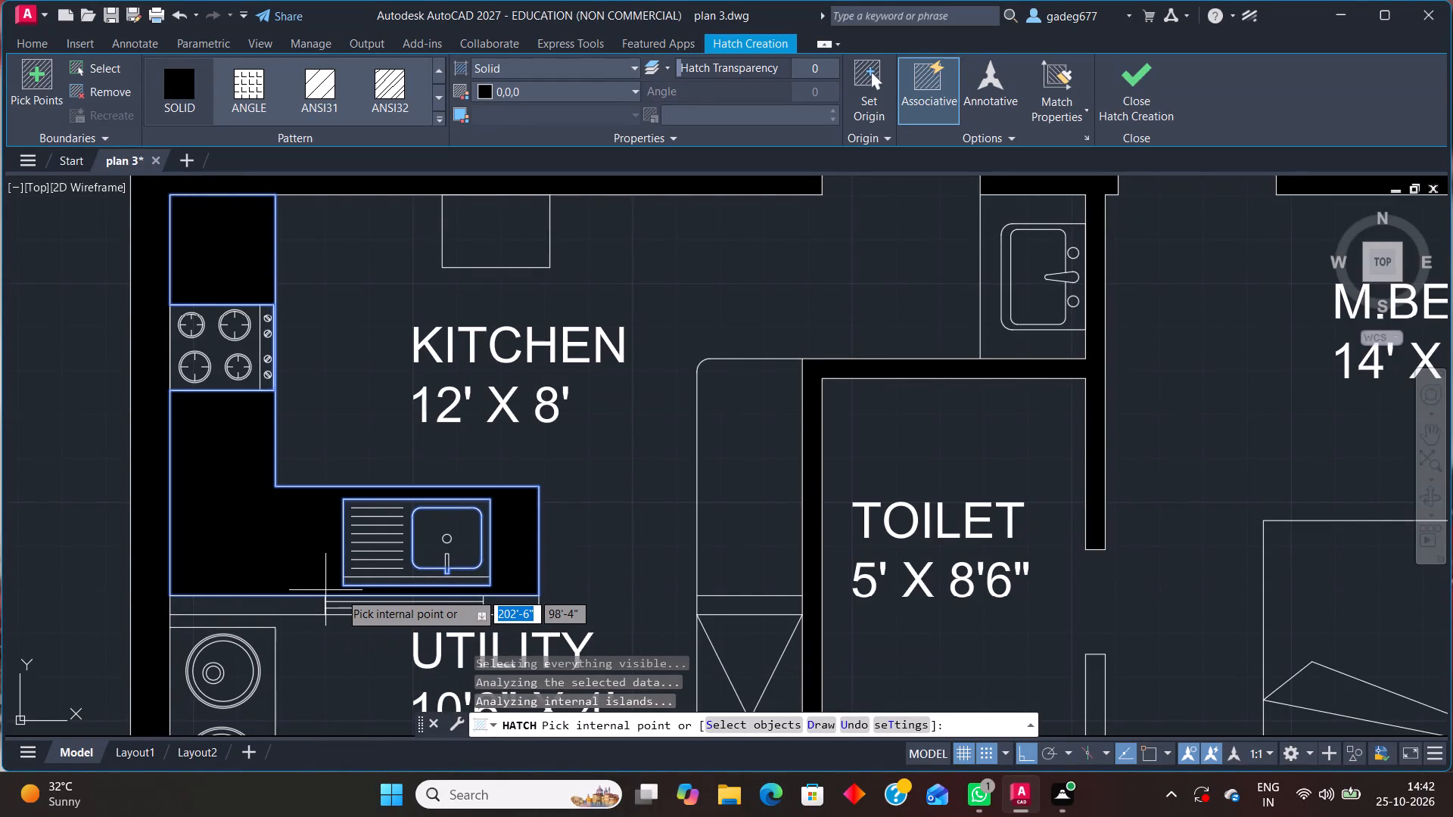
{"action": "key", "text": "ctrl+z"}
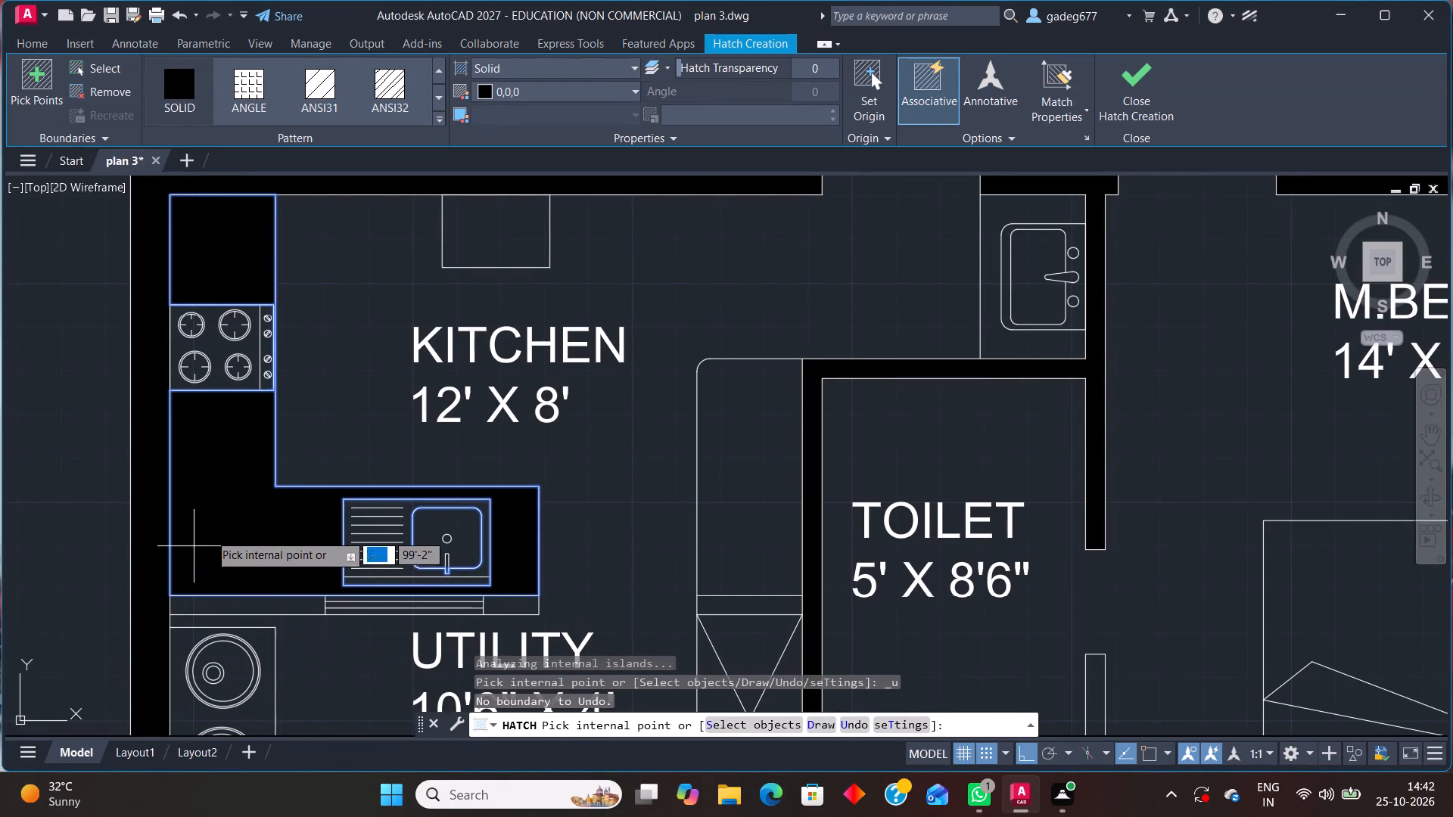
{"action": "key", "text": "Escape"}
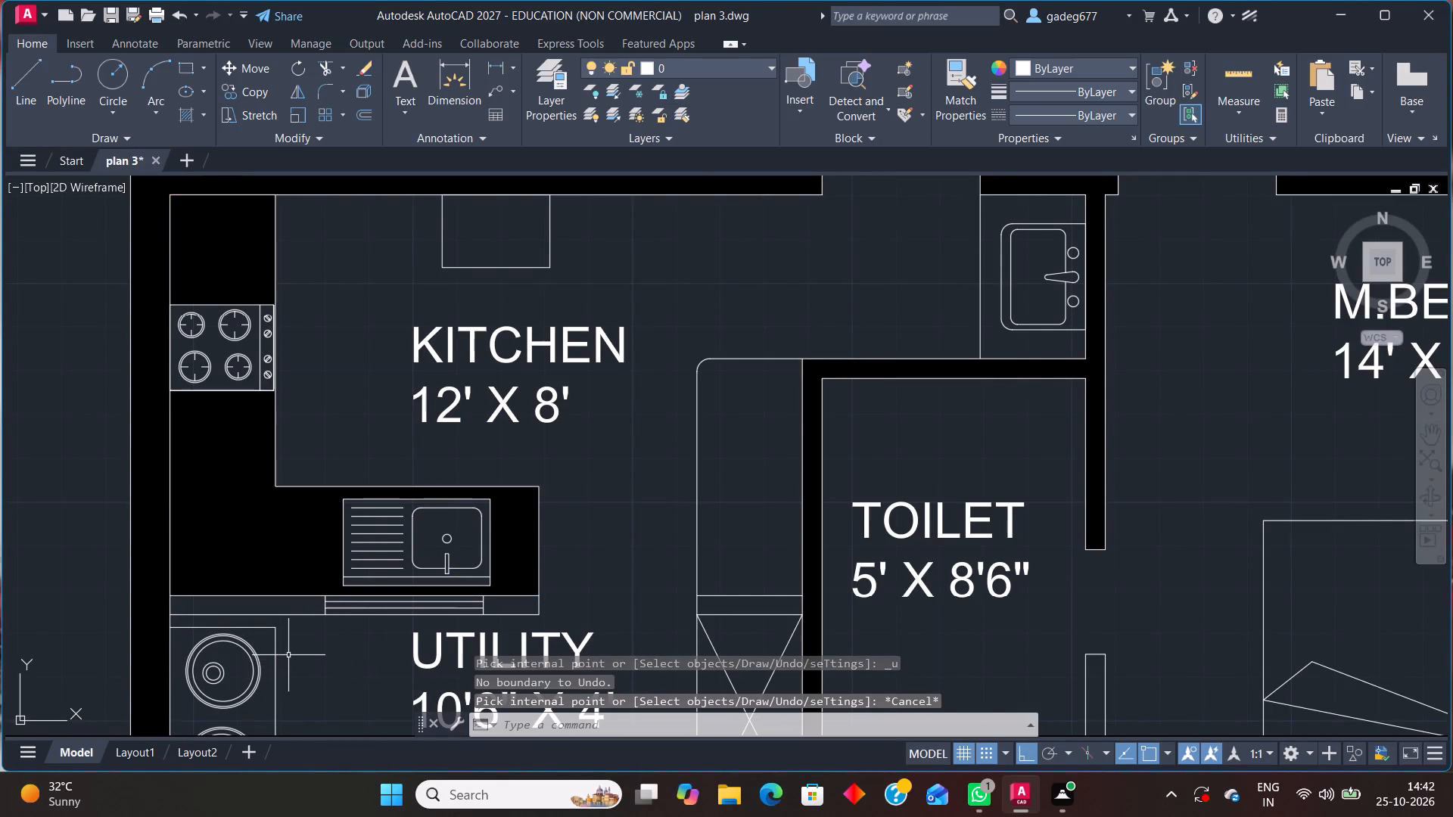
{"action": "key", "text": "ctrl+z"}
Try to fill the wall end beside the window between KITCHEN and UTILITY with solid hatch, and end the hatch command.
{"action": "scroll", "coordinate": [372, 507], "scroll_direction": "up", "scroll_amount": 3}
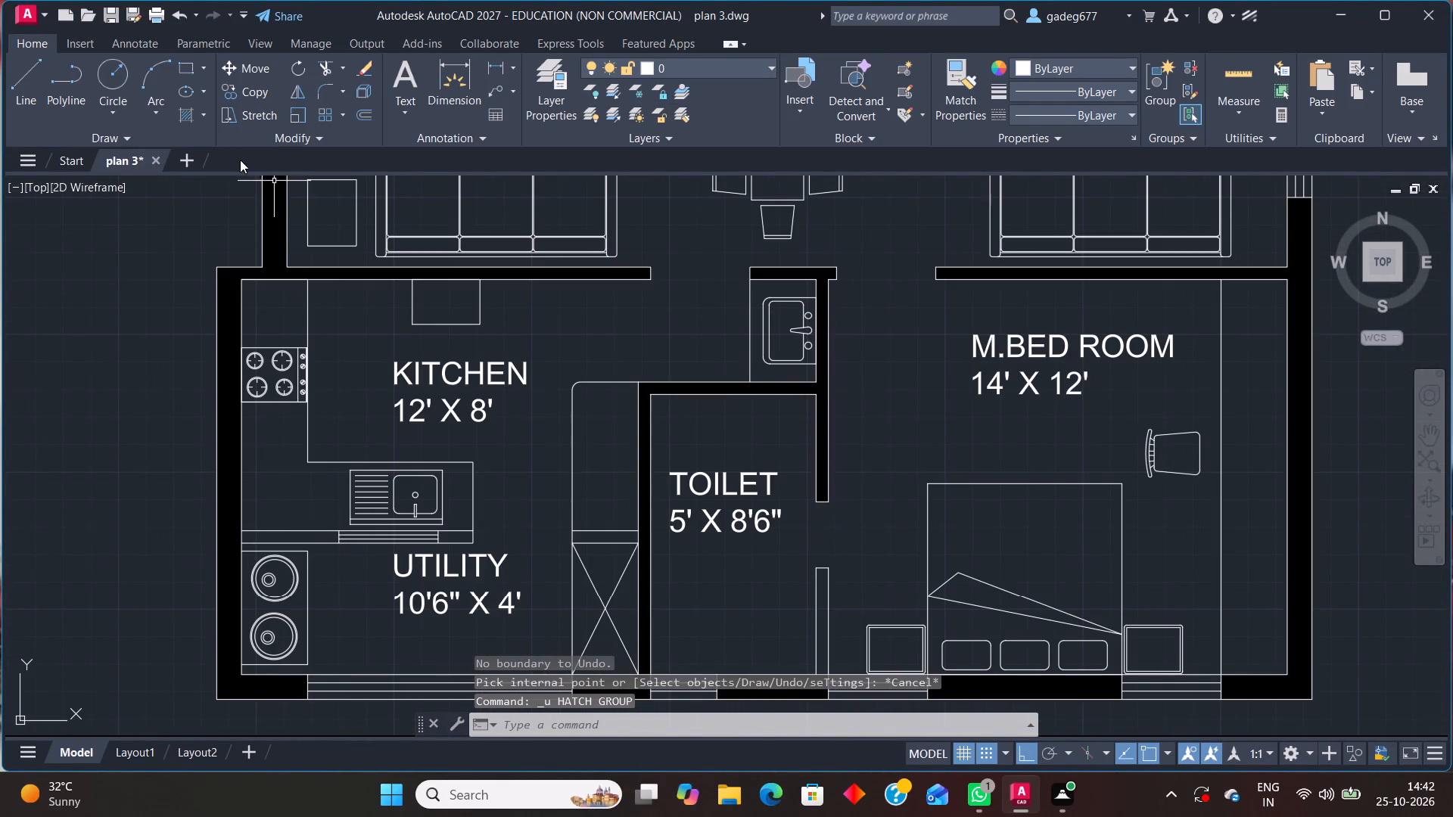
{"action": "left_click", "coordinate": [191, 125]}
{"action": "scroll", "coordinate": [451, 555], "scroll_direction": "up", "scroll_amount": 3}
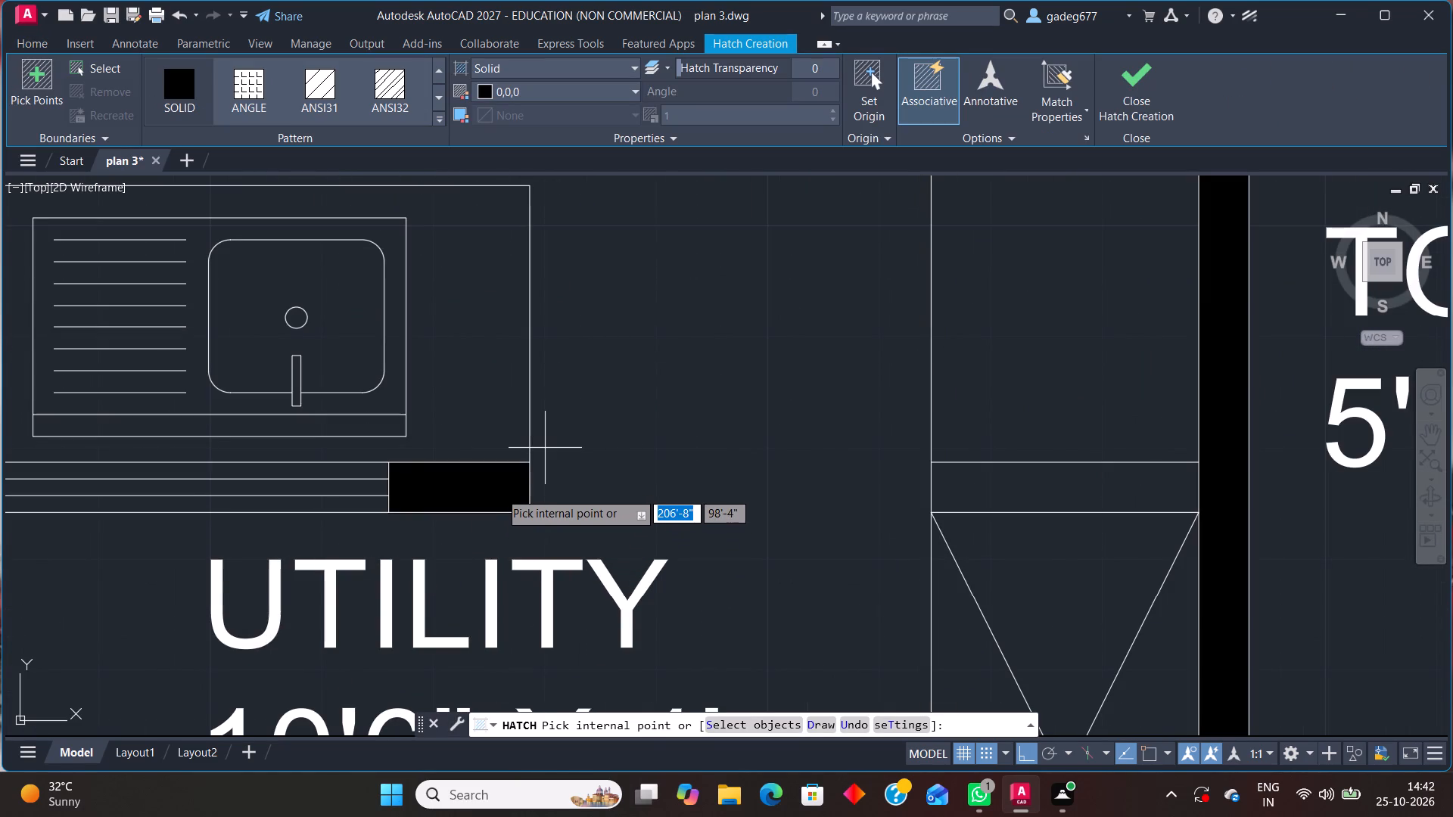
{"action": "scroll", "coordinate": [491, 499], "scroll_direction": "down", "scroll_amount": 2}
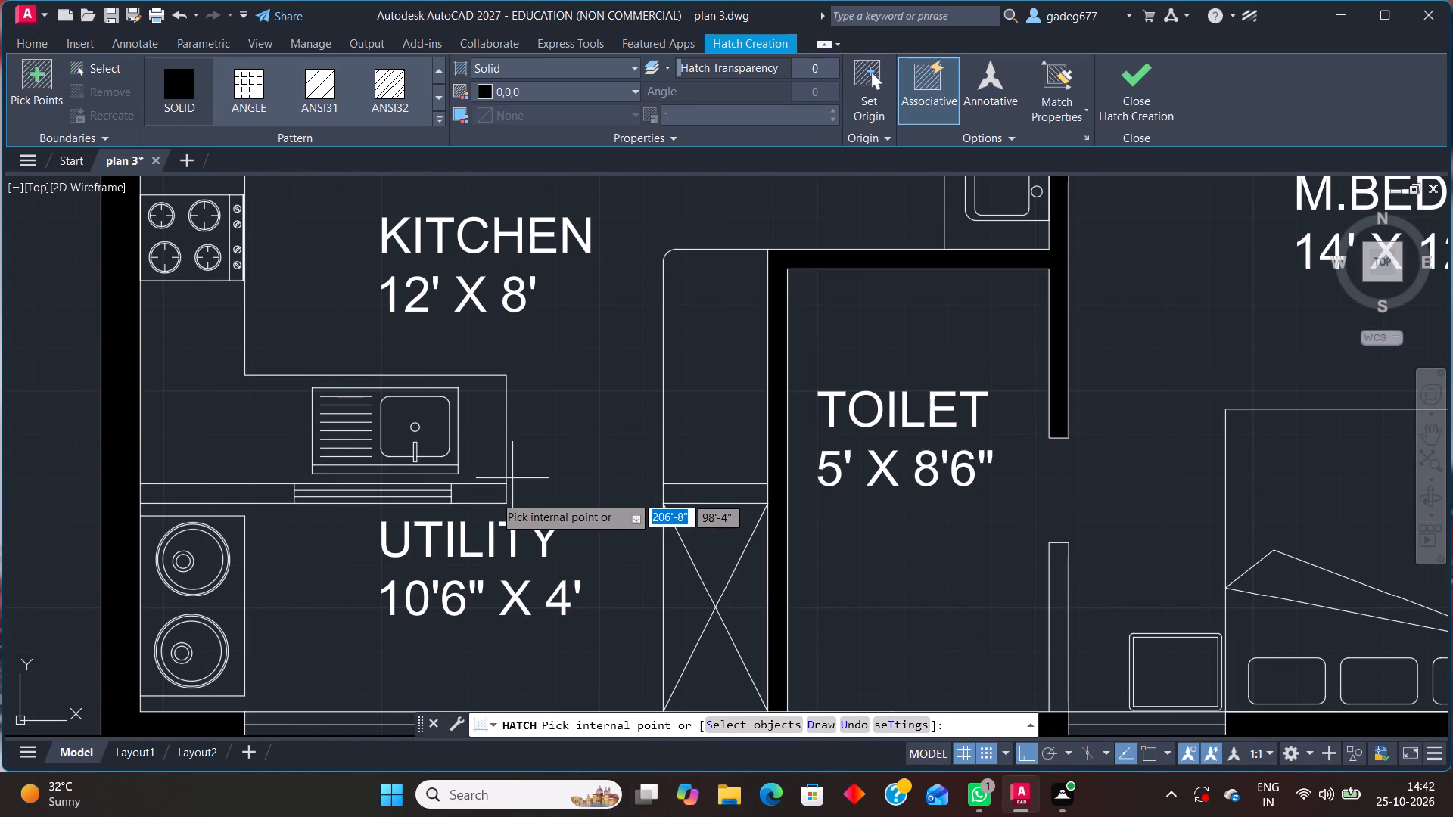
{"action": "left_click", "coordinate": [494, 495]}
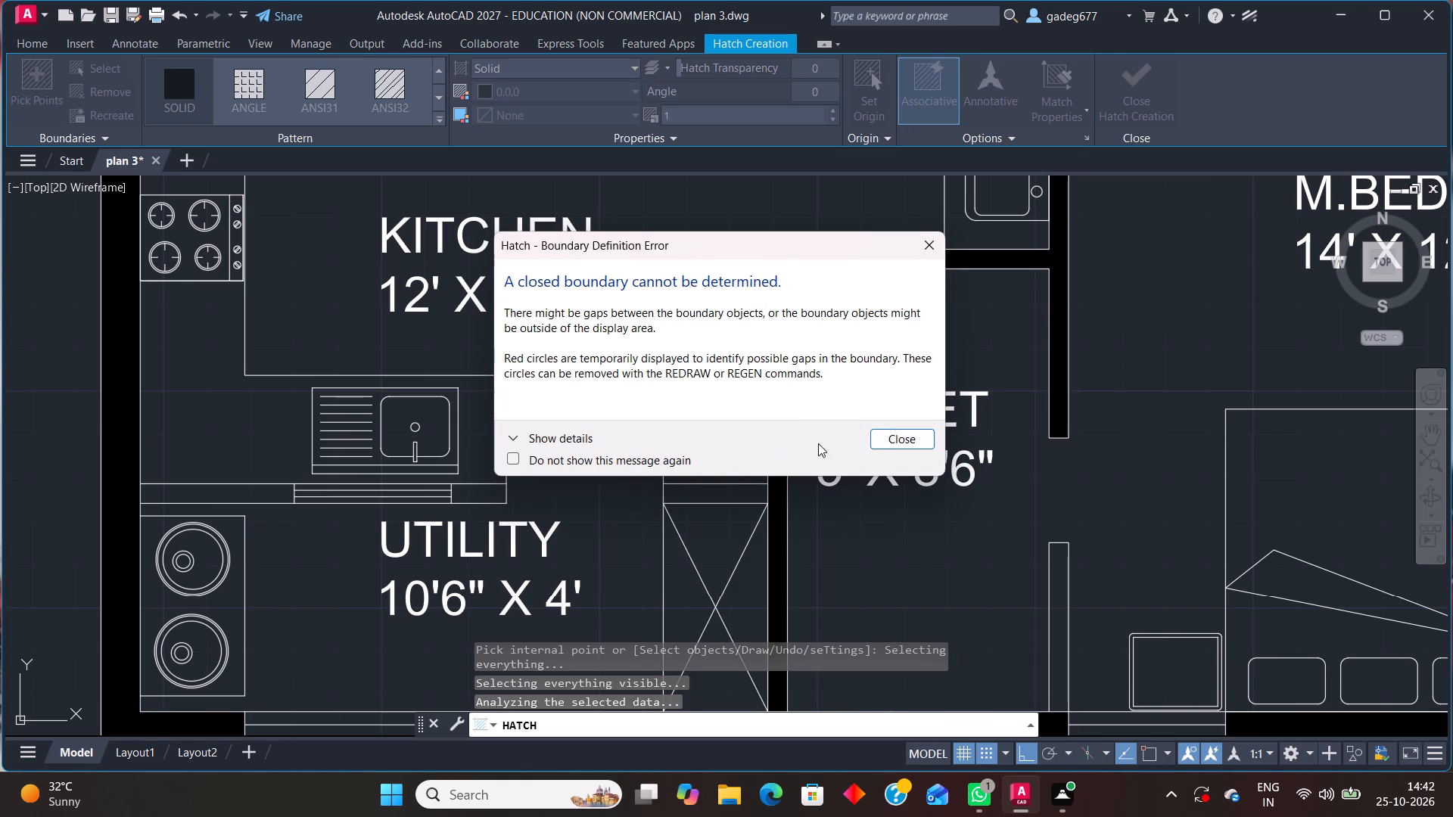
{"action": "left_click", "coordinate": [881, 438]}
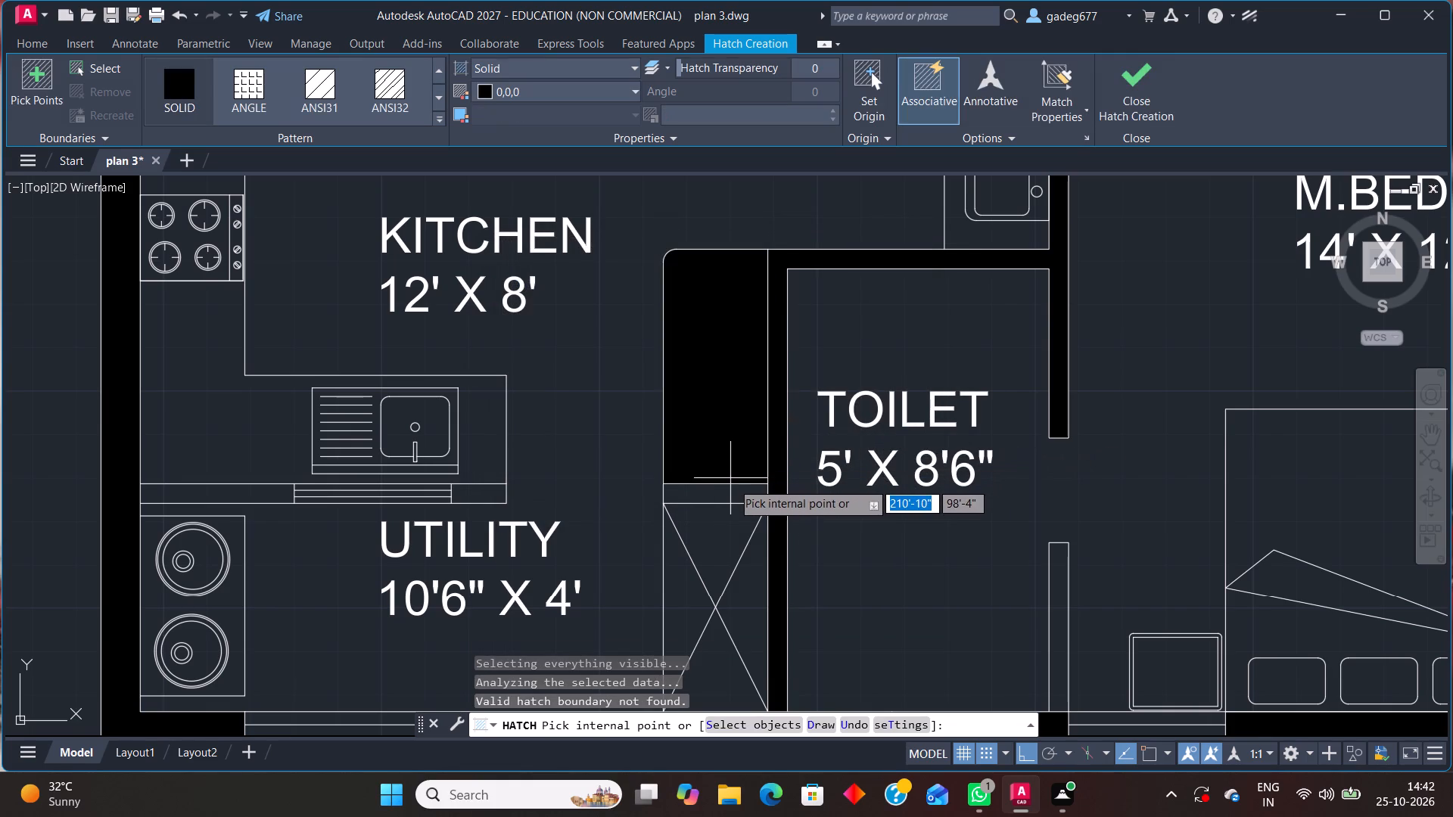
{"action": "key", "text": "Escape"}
Examine the wall fills around the lower rooms and across the whole floor plan.
{"action": "scroll", "coordinate": [720, 511], "scroll_direction": "down", "scroll_amount": 2}
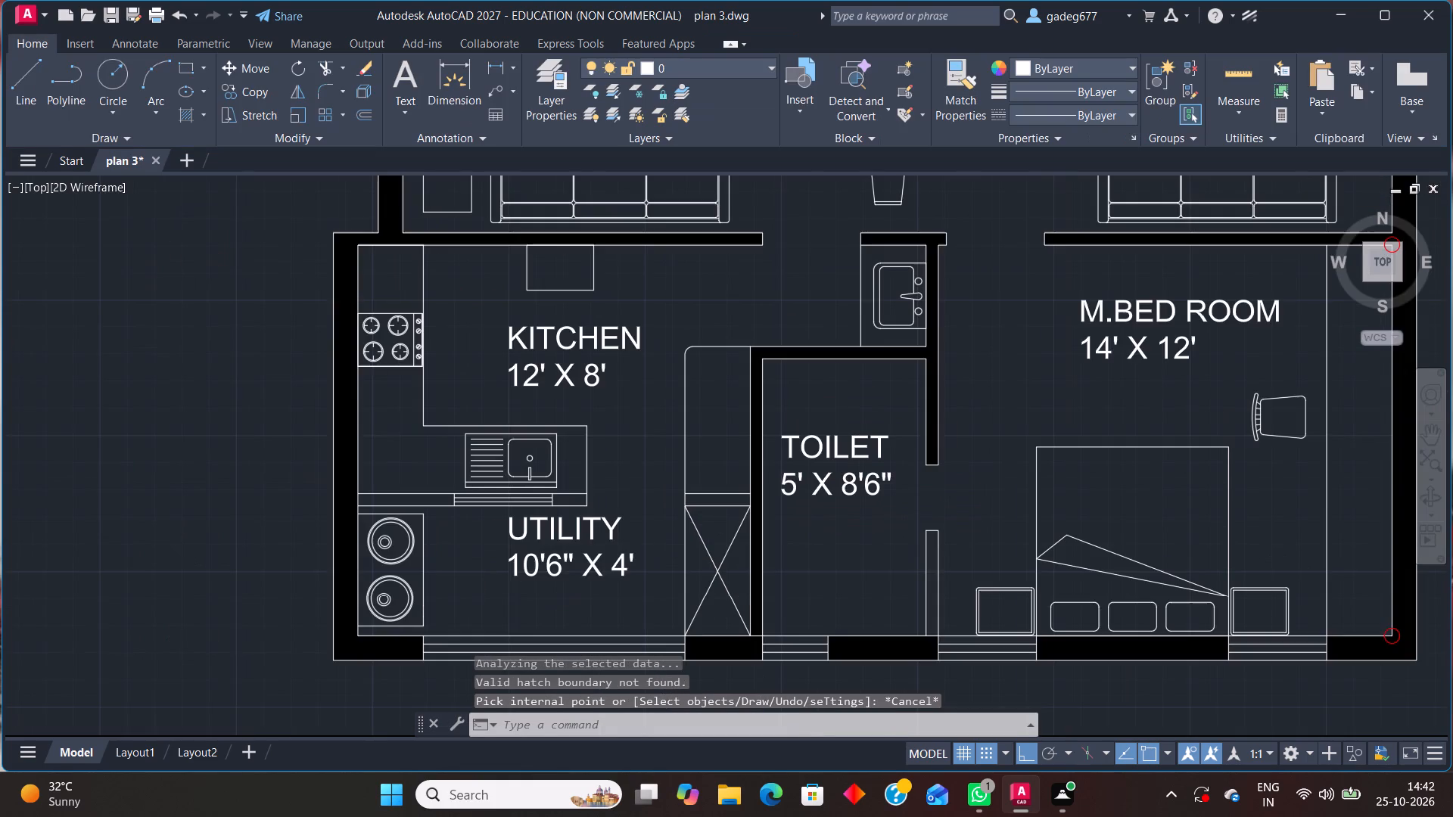
{"action": "scroll", "coordinate": [720, 511], "scroll_direction": "down", "scroll_amount": 1}
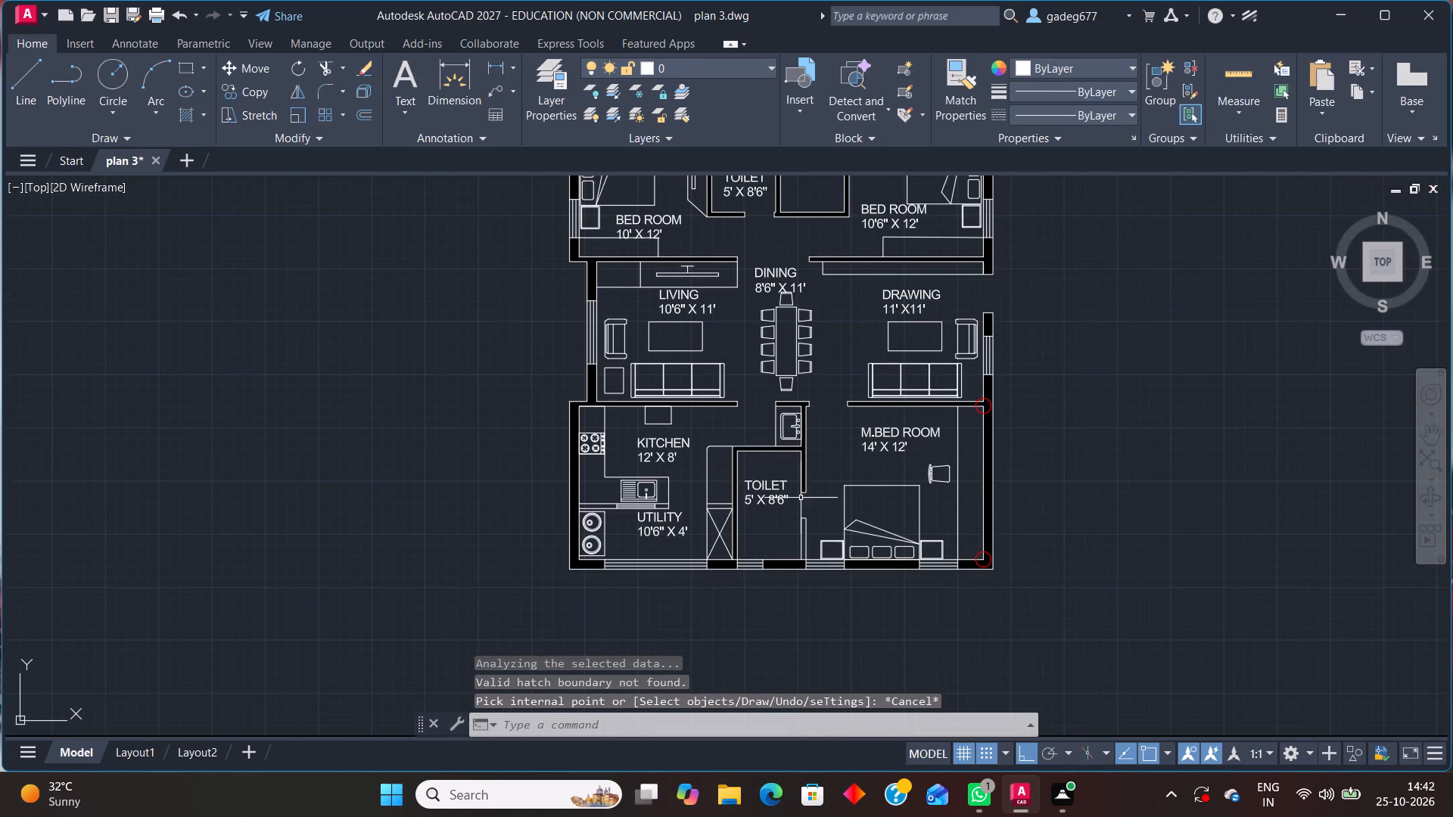
{"action": "middle_click_drag", "start_coordinate": [801, 499], "coordinate": [751, 572]}
{"action": "scroll", "coordinate": [751, 567], "scroll_direction": "down", "scroll_amount": 1}
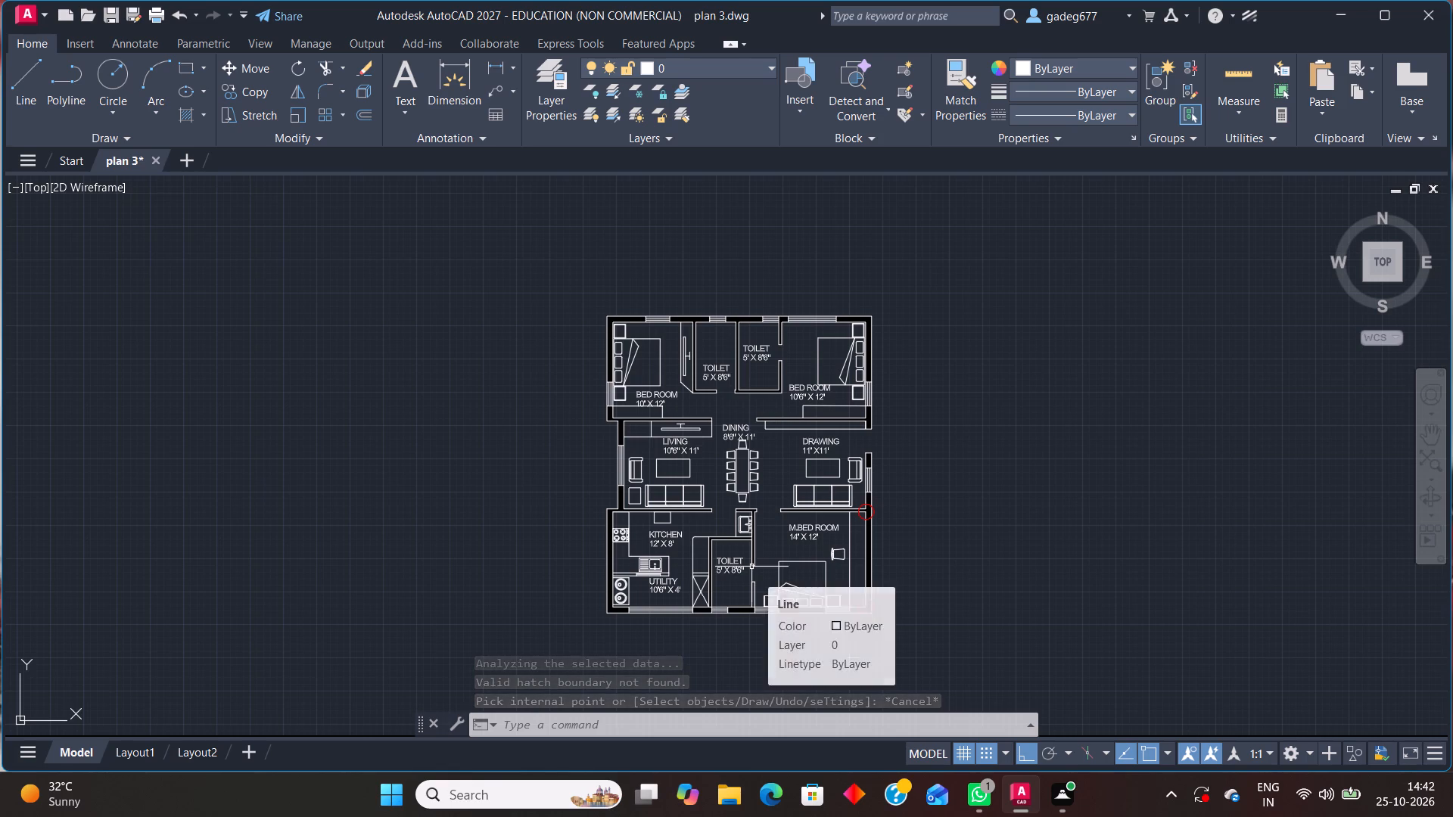
{"action": "scroll", "coordinate": [786, 558], "scroll_direction": "up", "scroll_amount": 1}
{"action": "middle_click", "coordinate": [786, 558]}
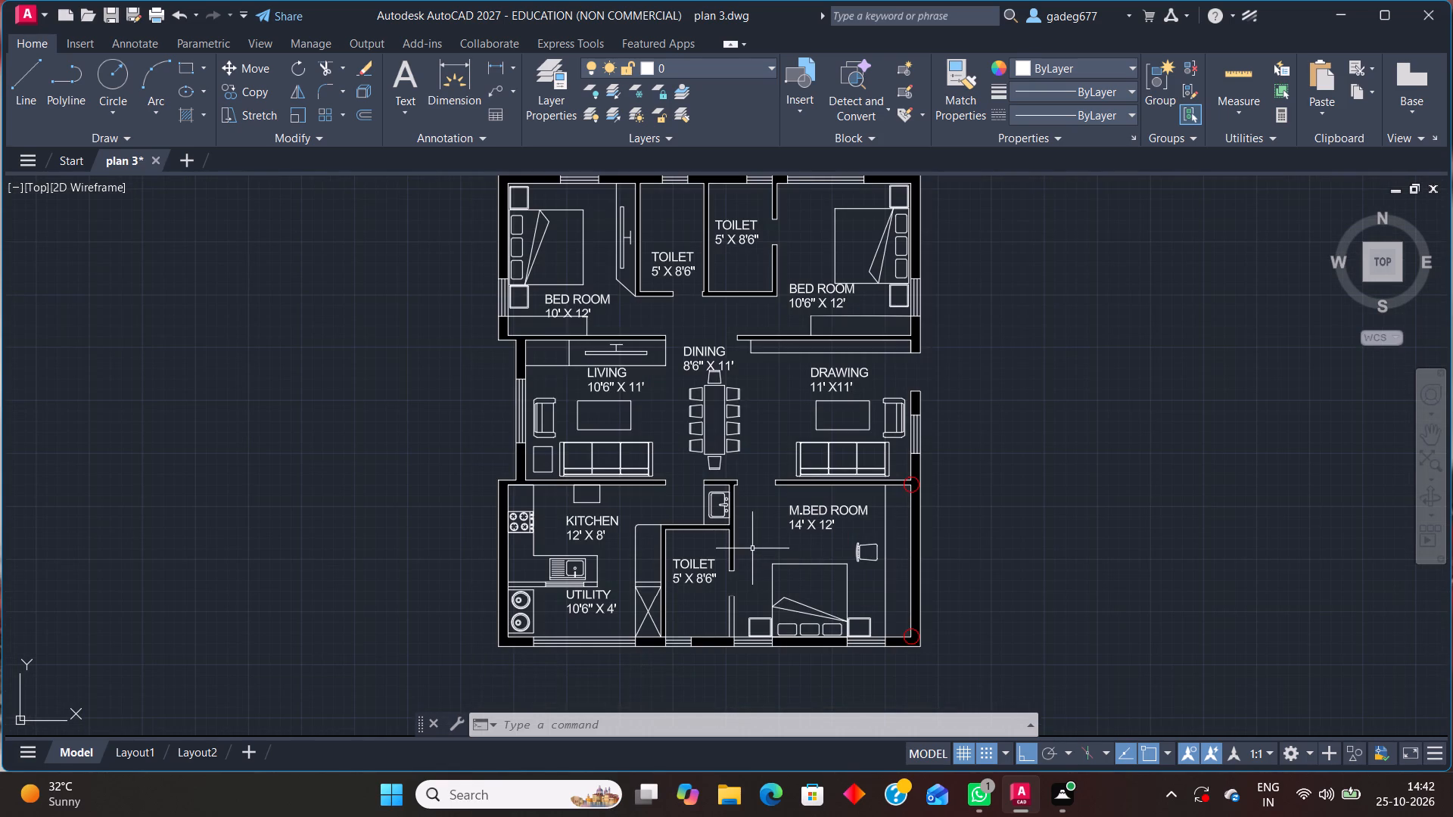
{"action": "scroll", "coordinate": [752, 549], "scroll_direction": "down", "scroll_amount": 1}
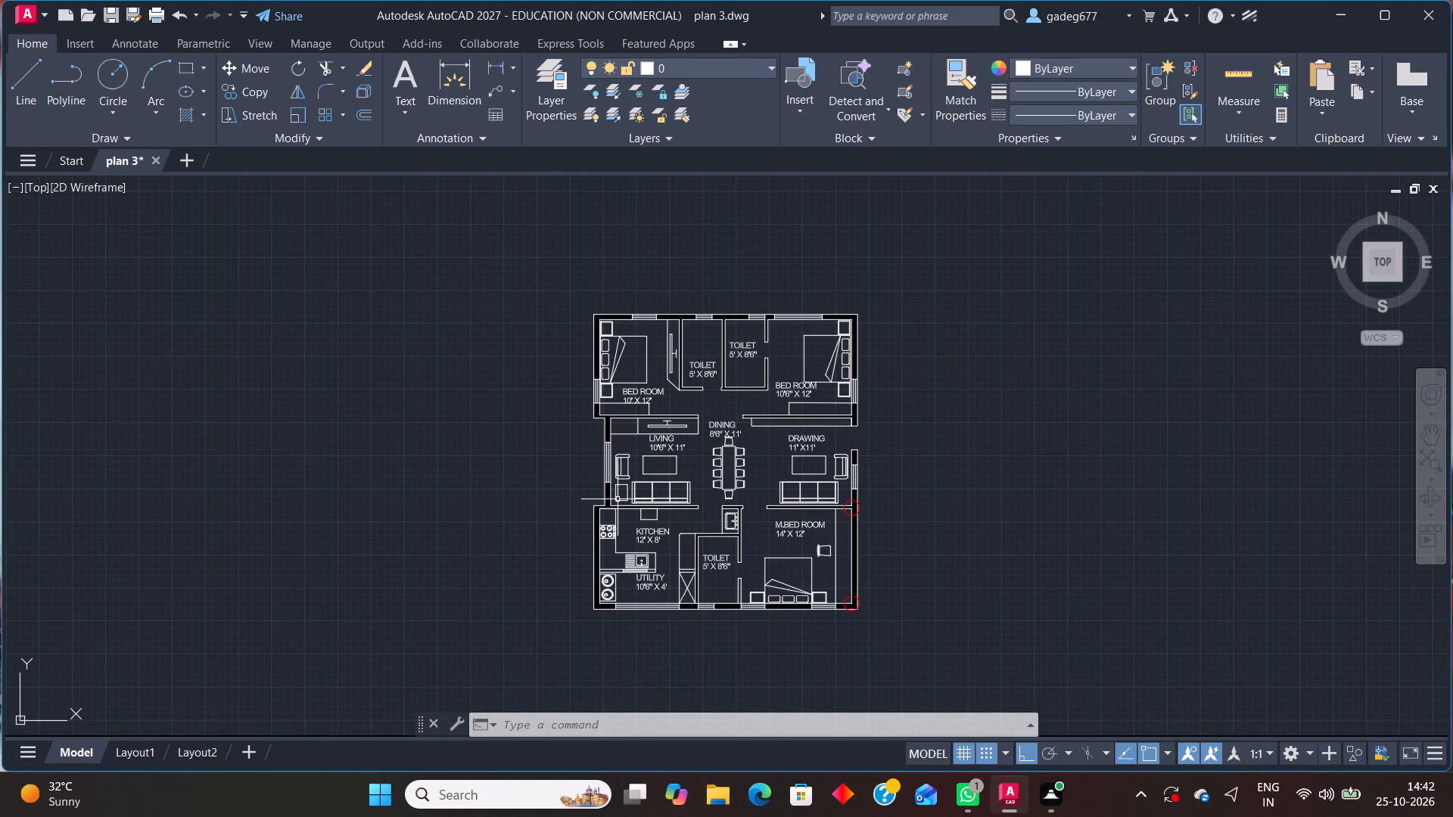
{"action": "key", "text": "ctrl+z"}
{"action": "scroll", "coordinate": [618, 500], "scroll_direction": "down", "scroll_amount": 4}
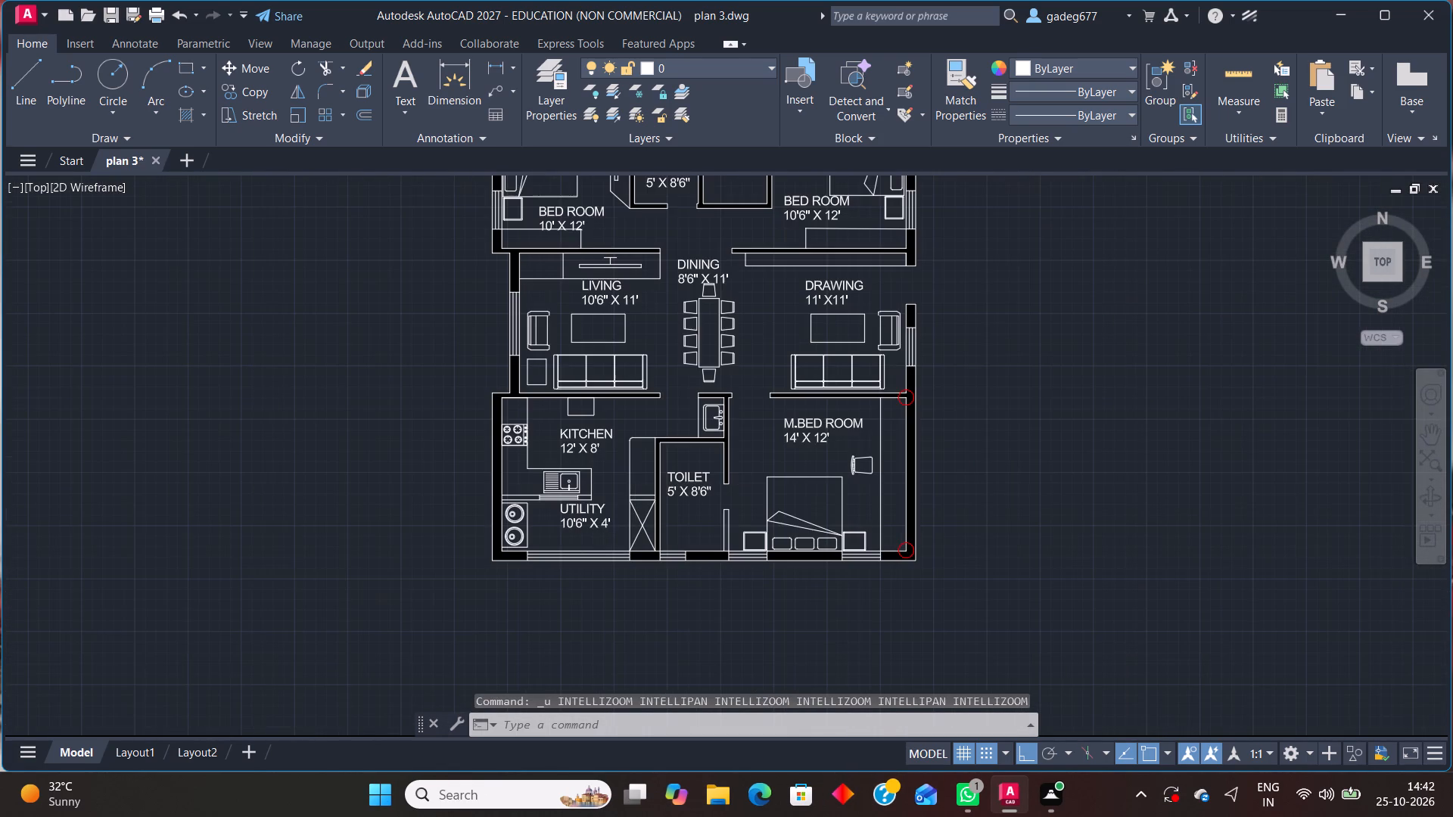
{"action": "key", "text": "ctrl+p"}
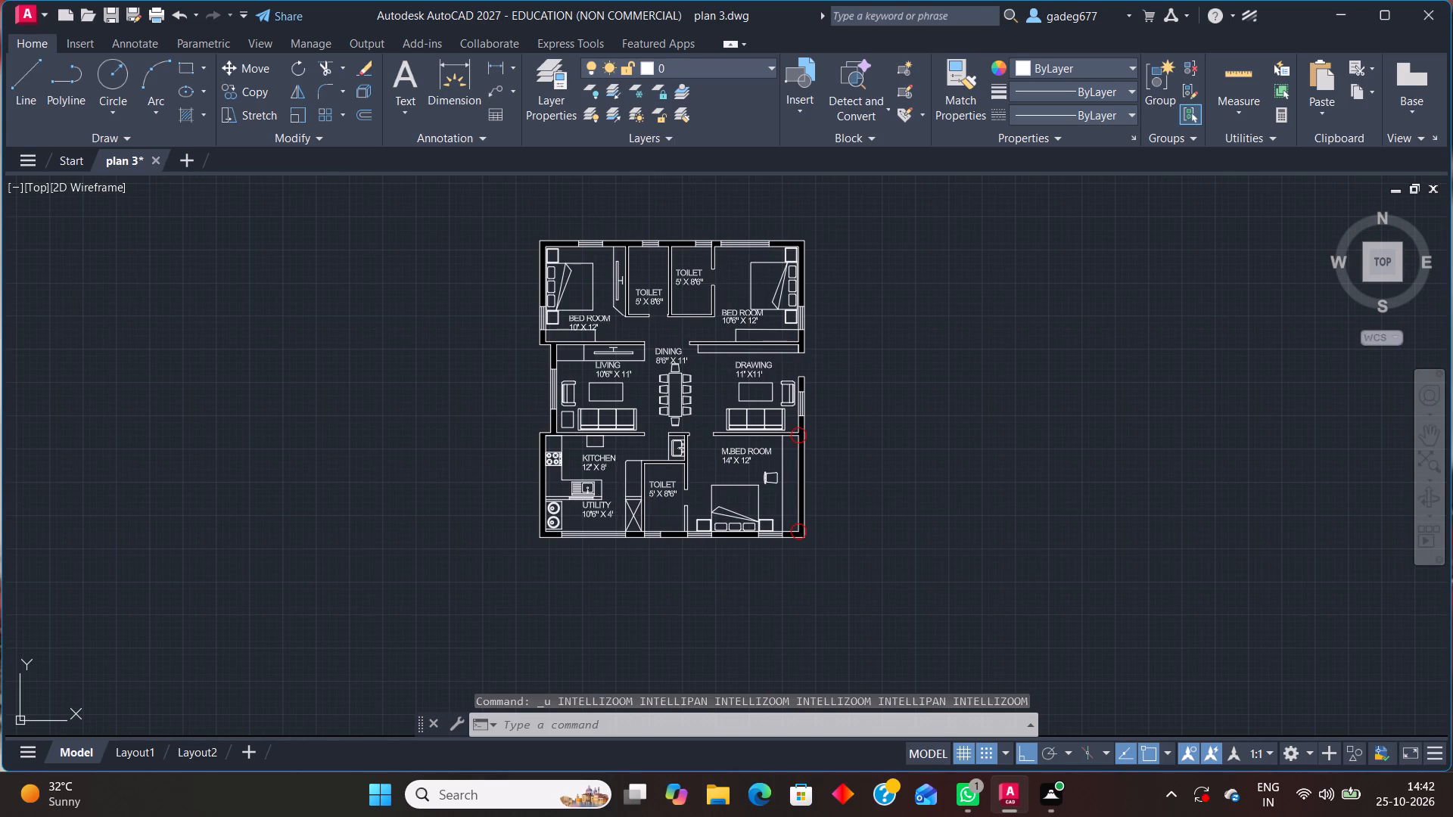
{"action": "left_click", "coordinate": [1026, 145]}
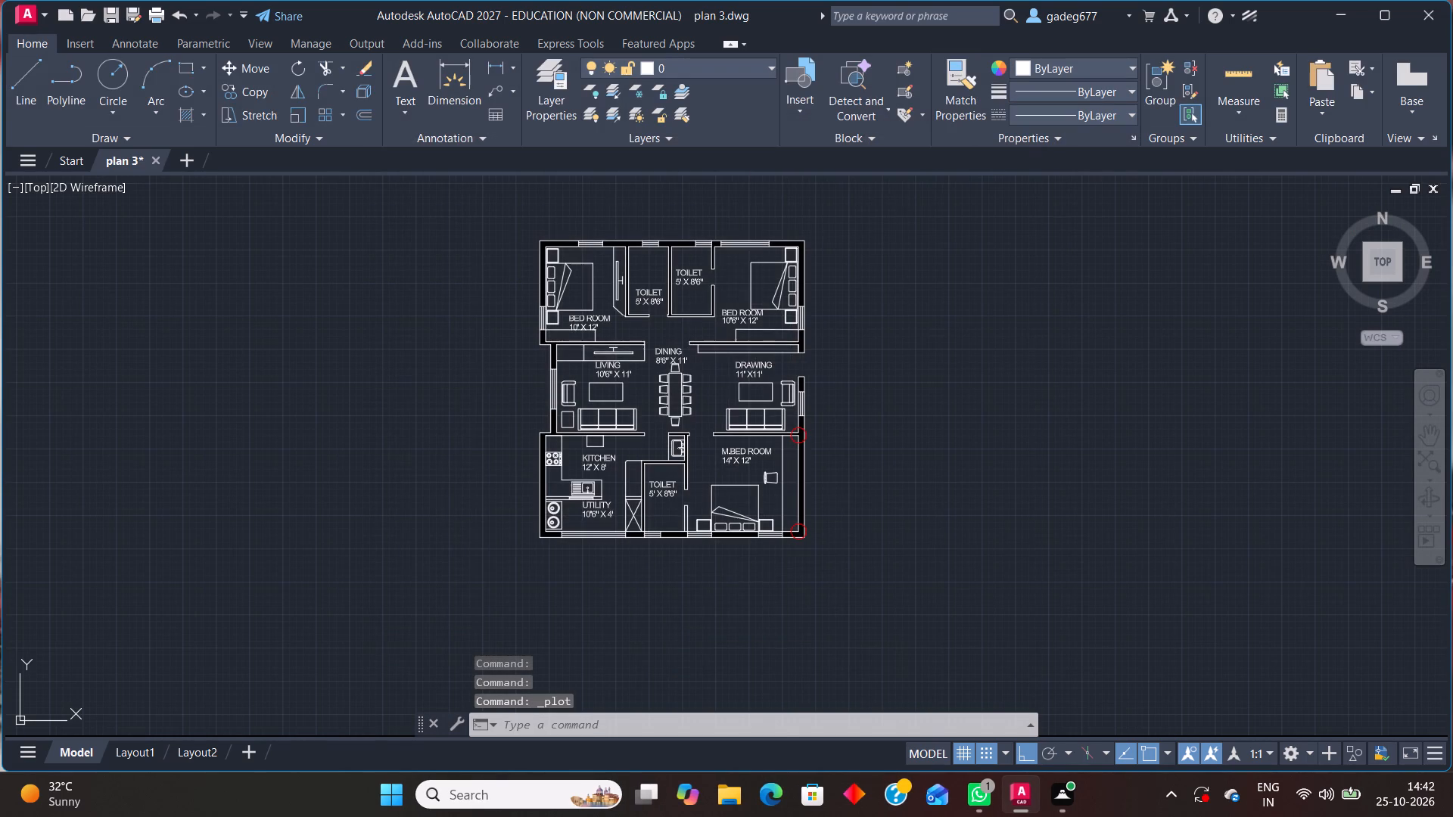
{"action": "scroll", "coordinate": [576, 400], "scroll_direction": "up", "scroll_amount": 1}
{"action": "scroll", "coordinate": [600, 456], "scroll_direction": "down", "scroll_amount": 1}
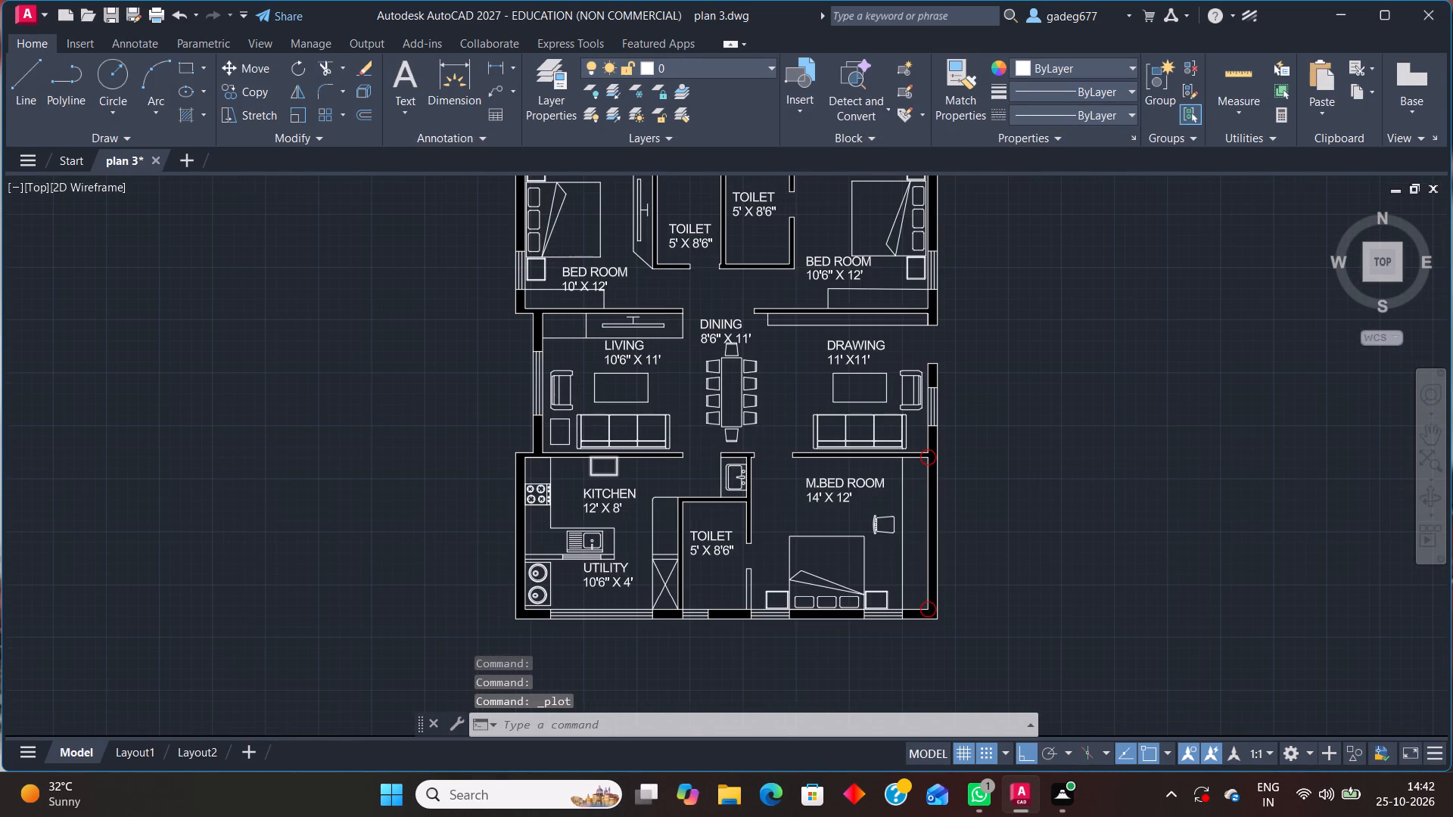
Set up the plot with AutoCAD PDF (General Documentation).pc3, windowed around the whole floor plan and centred on the ISO A4 paper.
{"action": "key", "text": "ctrl+p"}
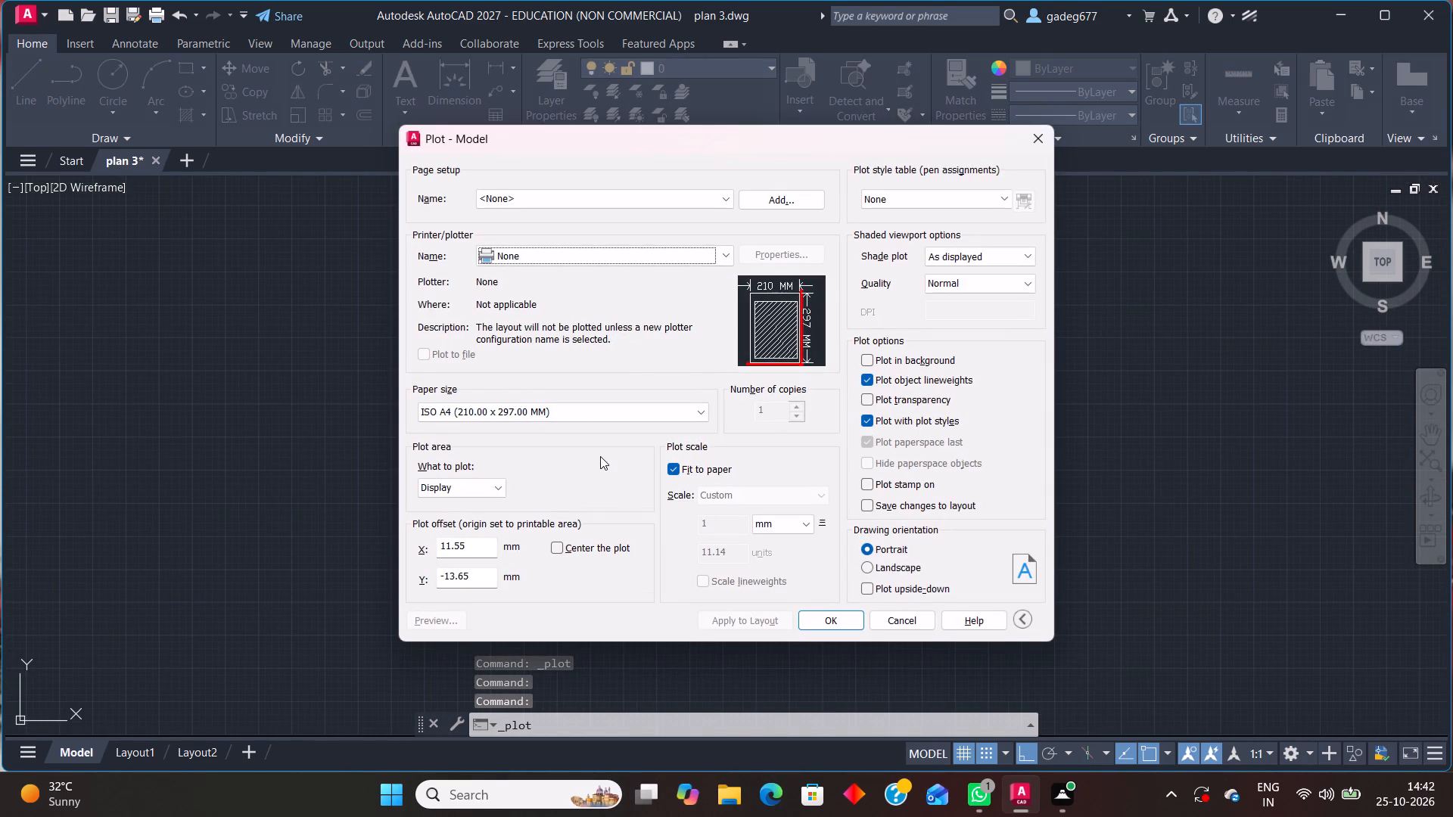
{"action": "left_click", "coordinate": [536, 264]}
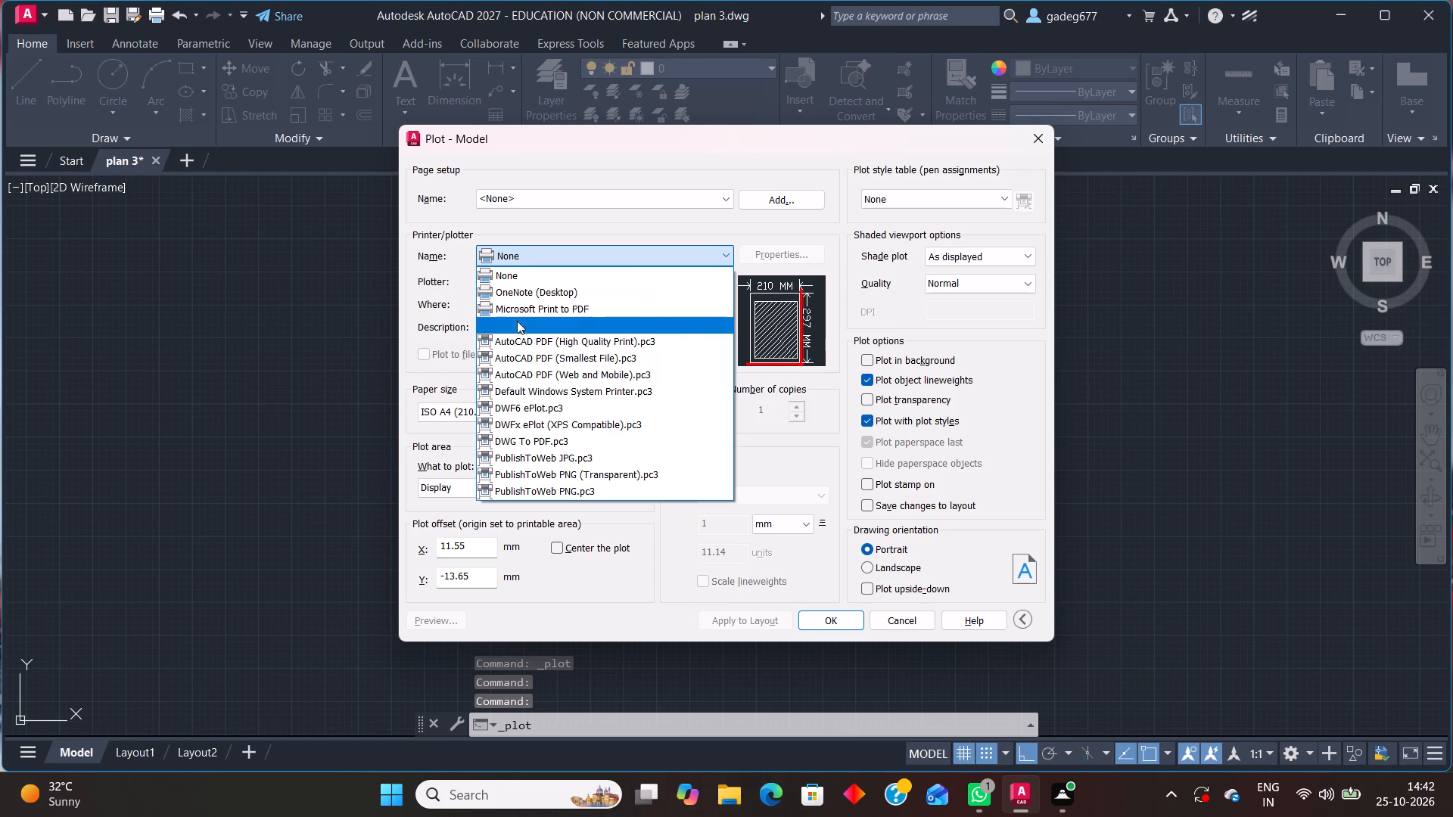
{"action": "left_click", "coordinate": [517, 327]}
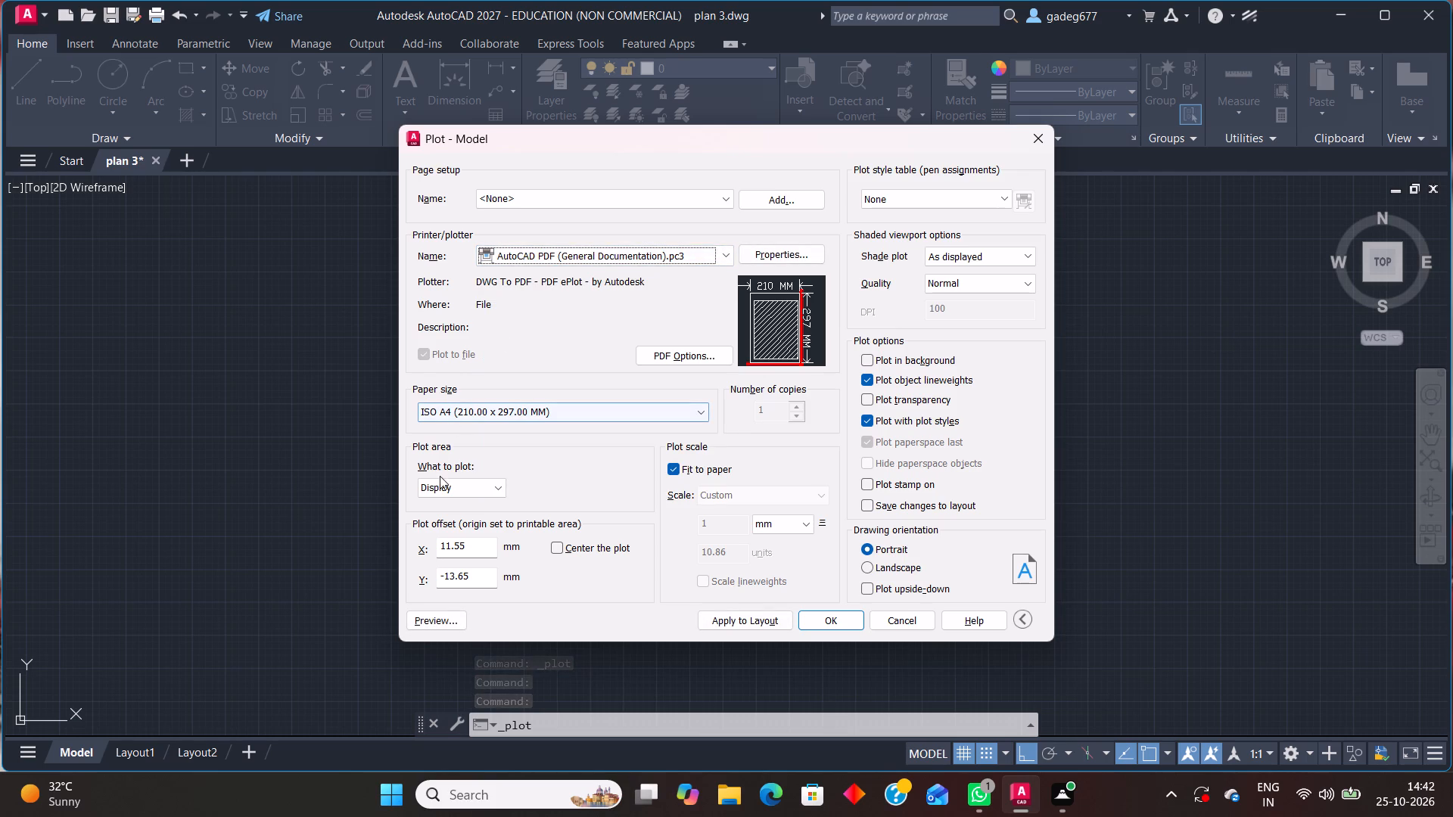
{"action": "left_click", "coordinate": [440, 491]}
{"action": "left_click", "coordinate": [440, 540]}
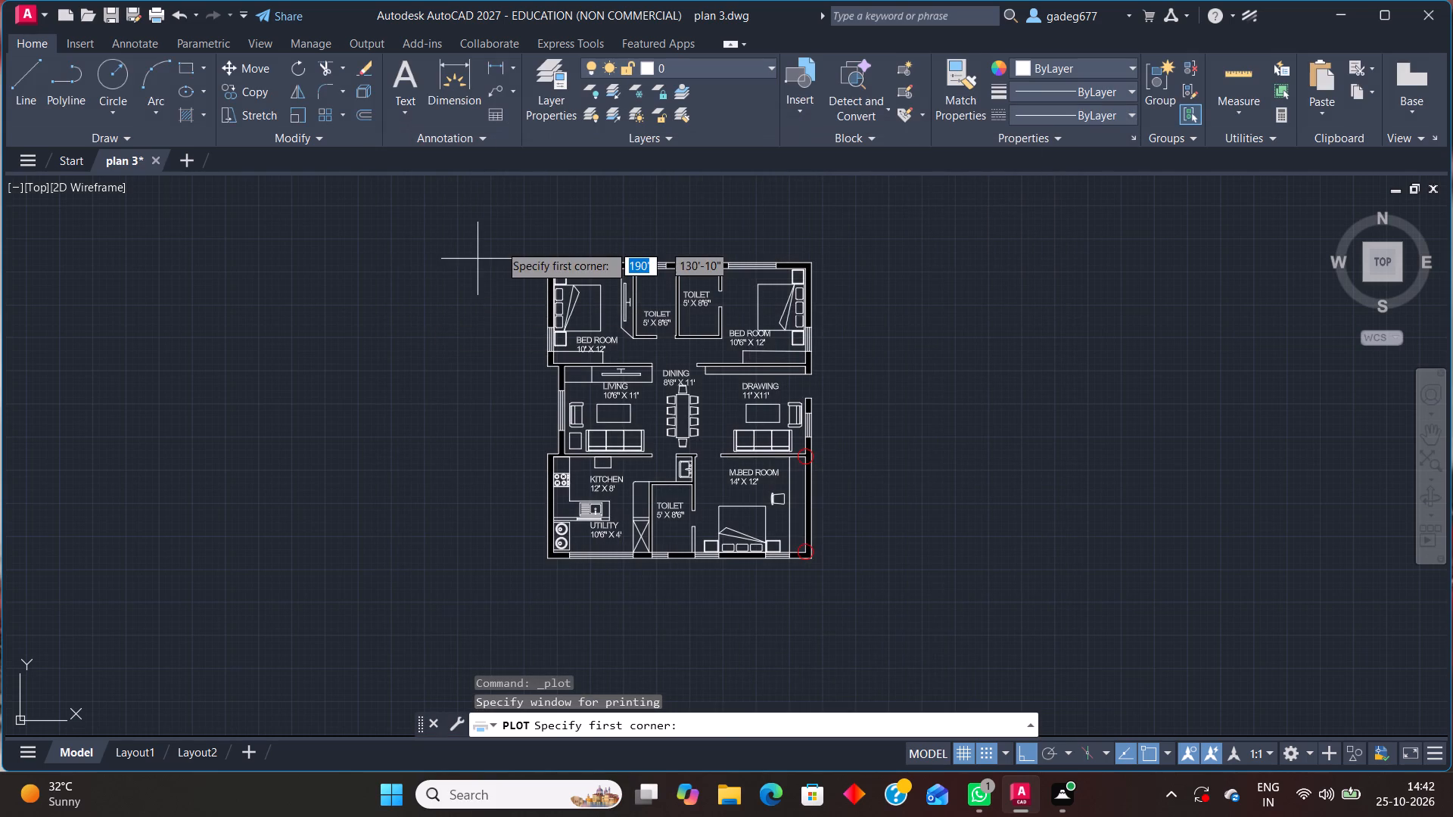
{"action": "left_click", "coordinate": [500, 244]}
{"action": "left_click", "coordinate": [851, 592]}
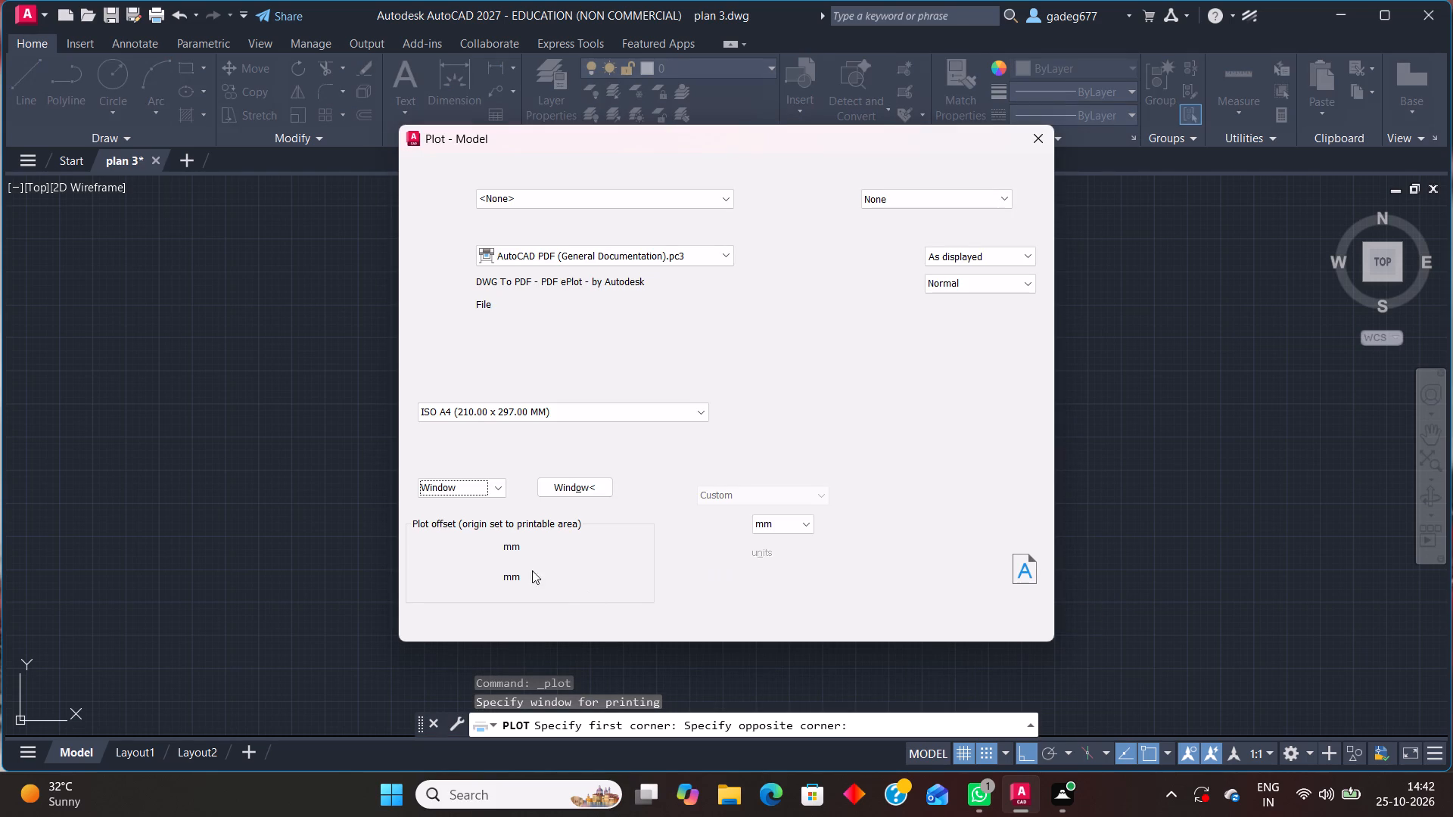
{"action": "left_click", "coordinate": [561, 551]}
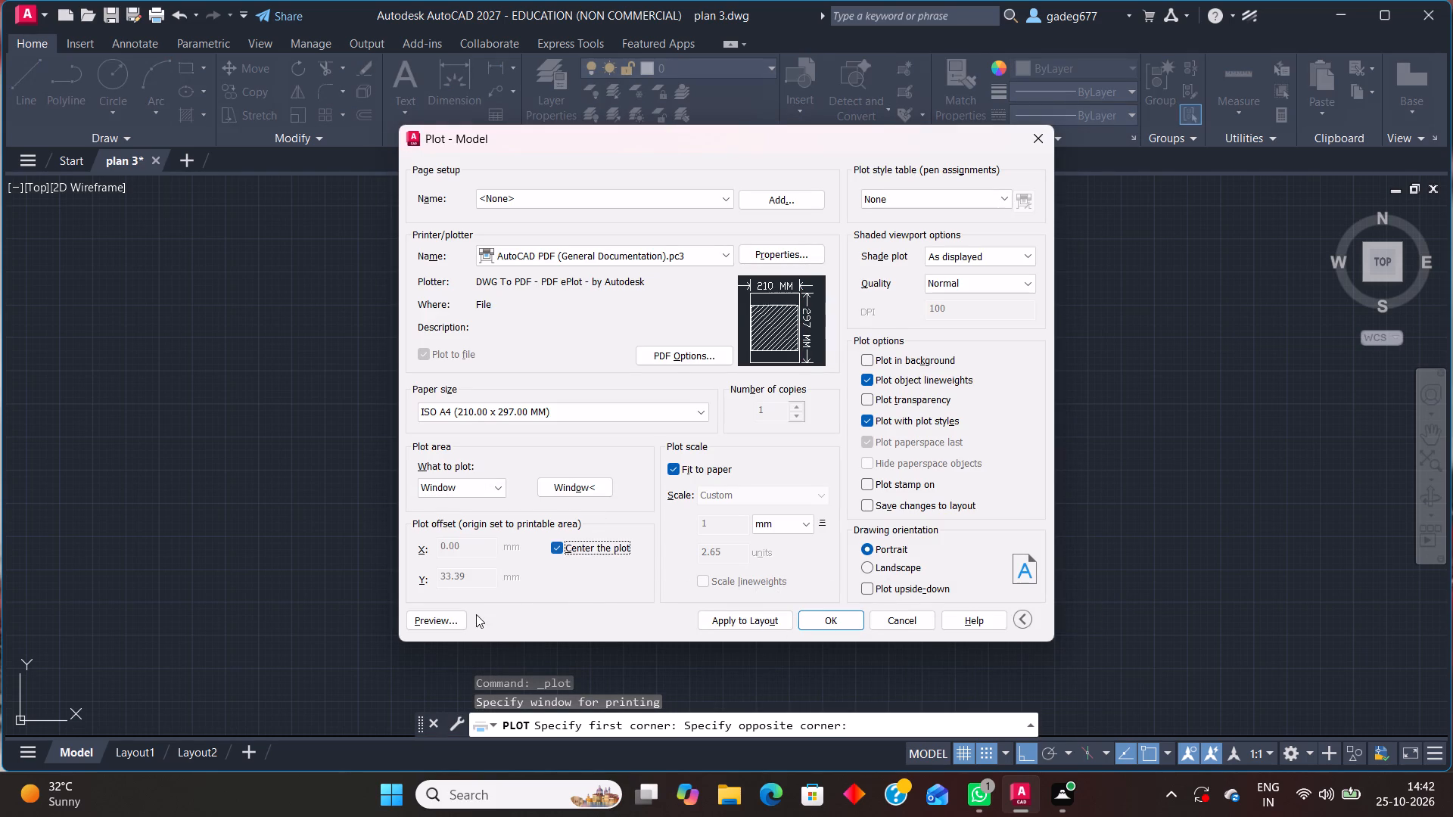
Preview the plotted floor plan on the sheet and return to the plot setup.
{"action": "left_click", "coordinate": [443, 620]}
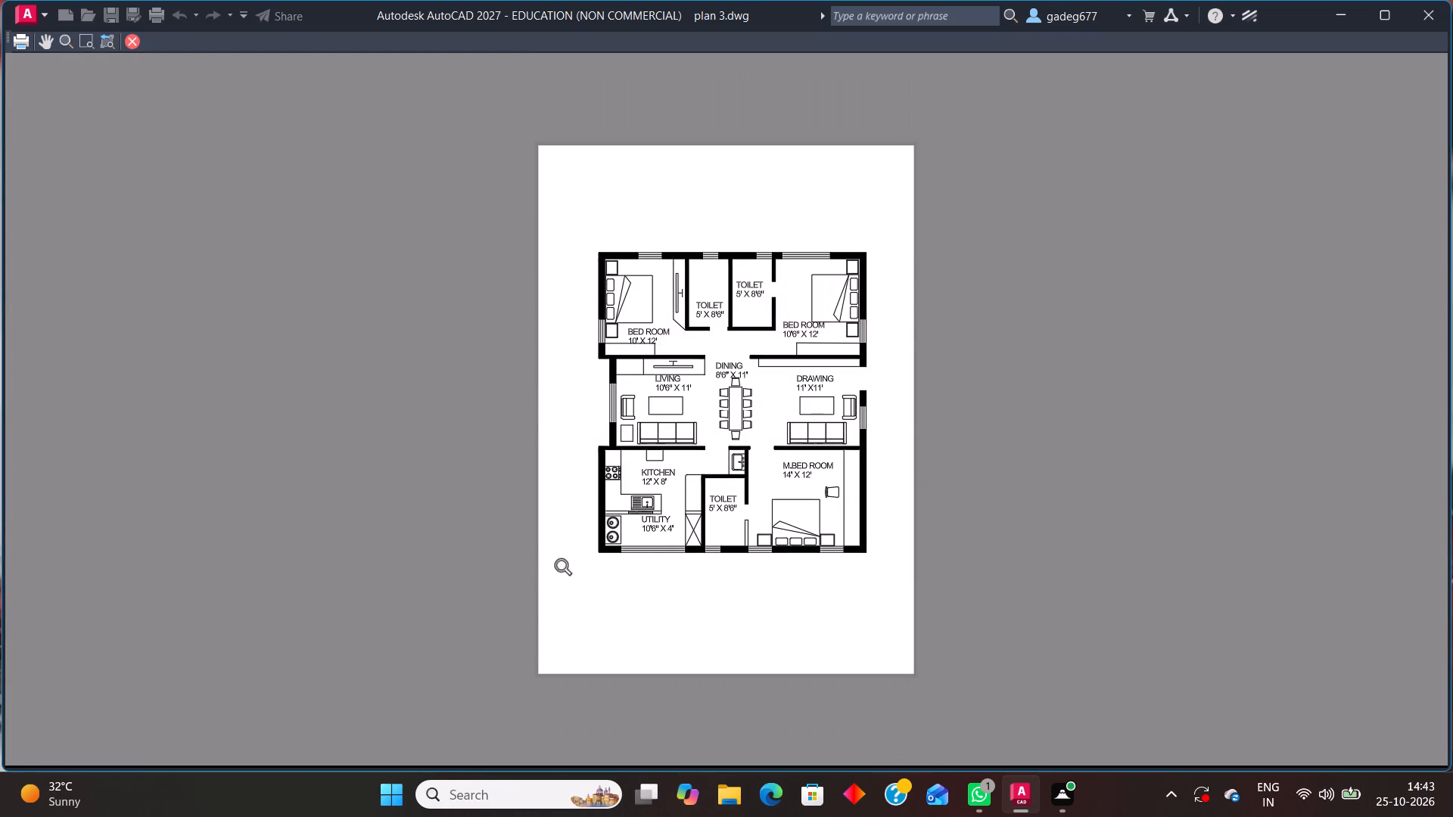
{"action": "left_click", "coordinate": [131, 40]}
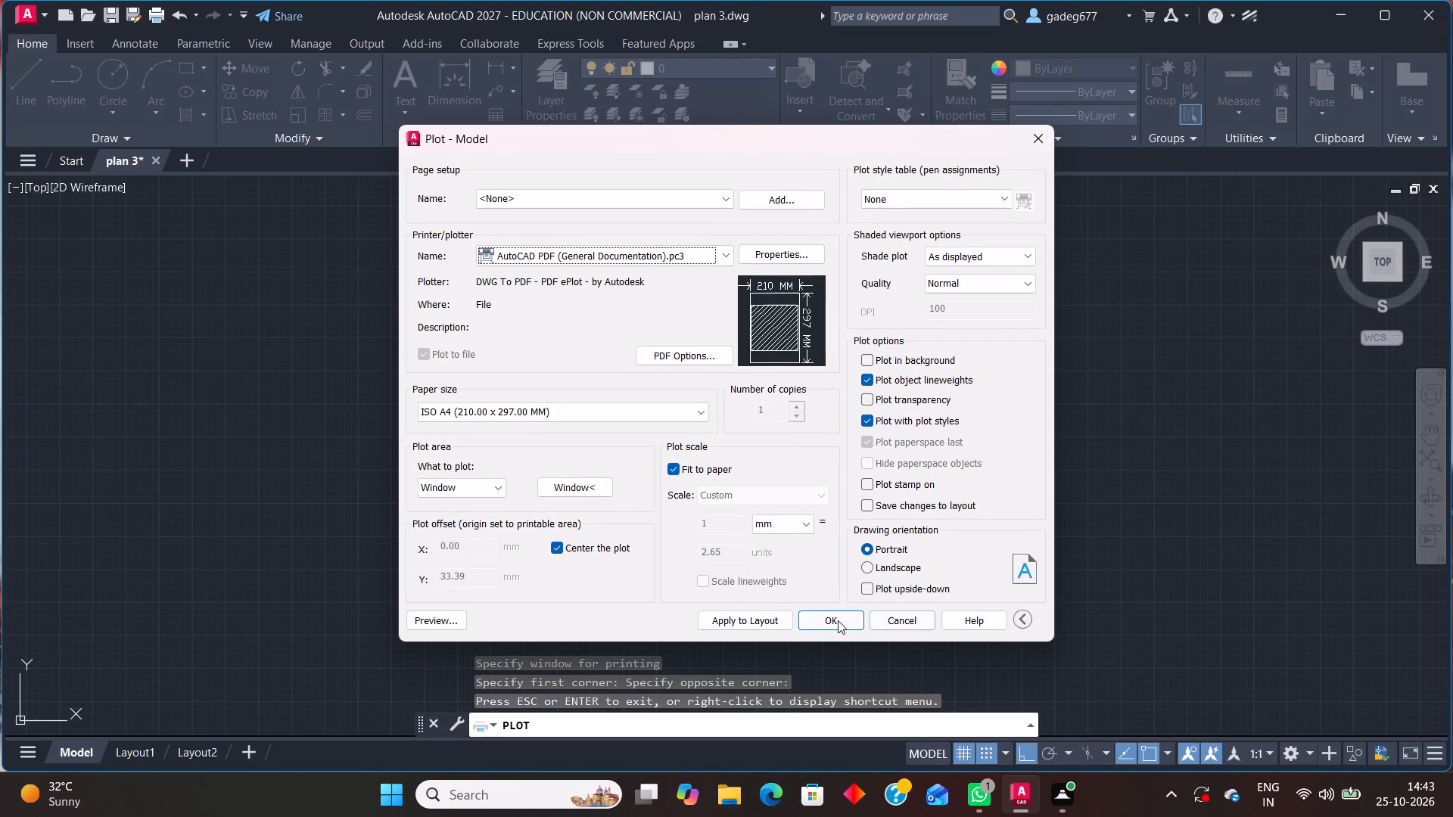
Plot the floor plan to a PDF file named plan 3 in Documents, and dismiss the choice of app for opening it.
{"action": "left_click", "coordinate": [838, 620]}
{"action": "left_click", "coordinate": [702, 558]}
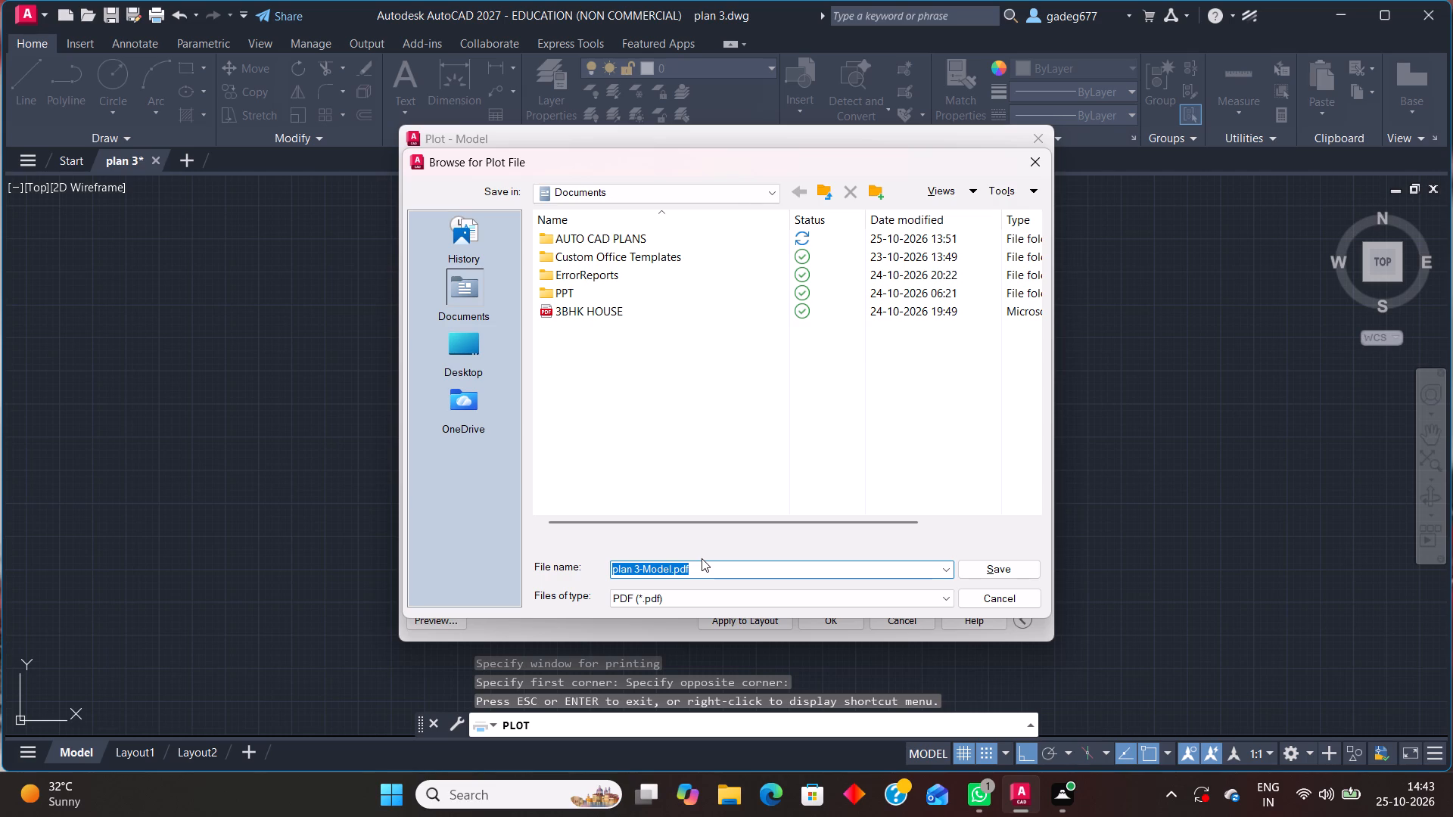
{"action": "type", "text": "plan"}
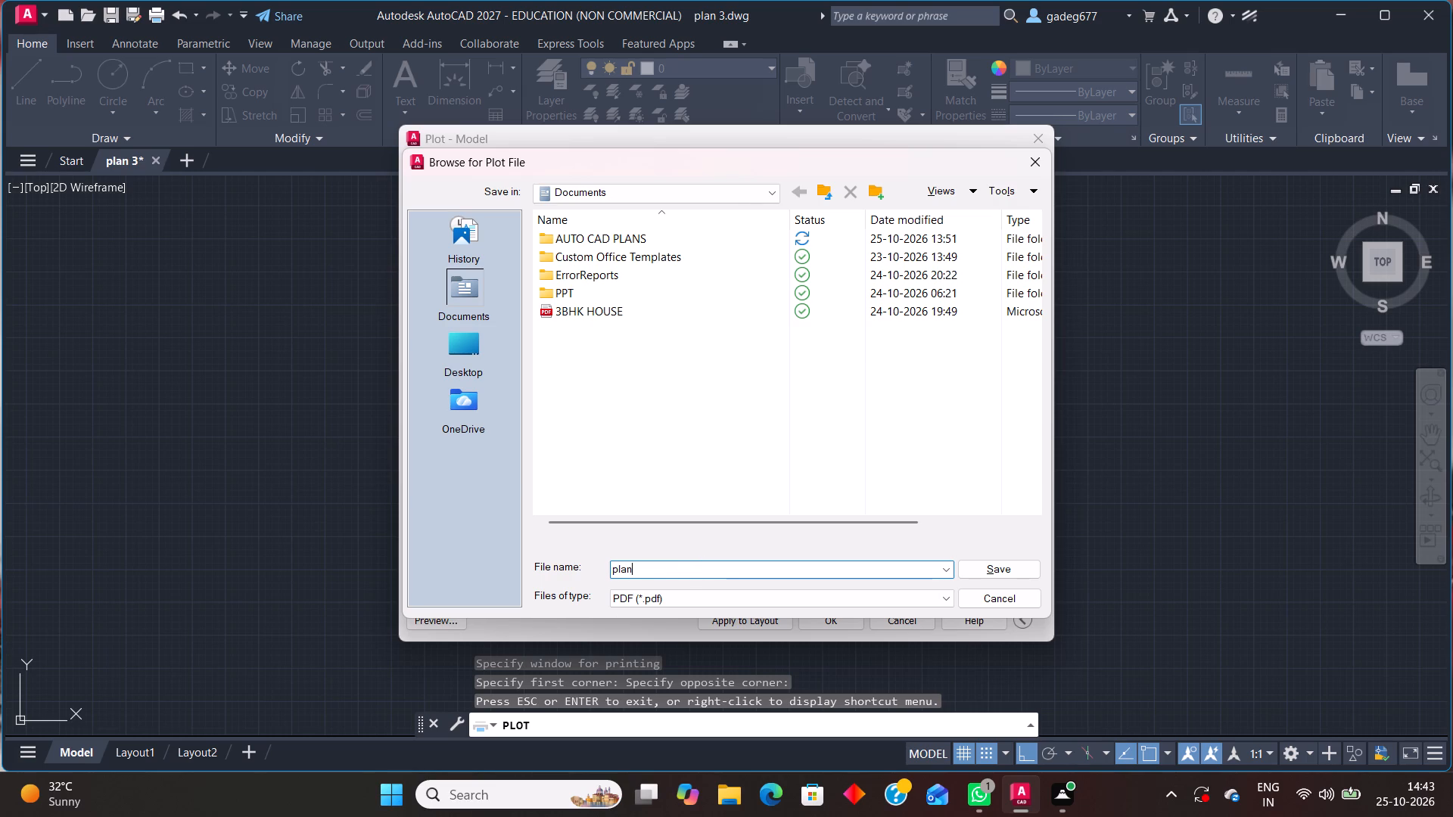
{"action": "key", "text": "space"}
{"action": "key", "text": "3"}
{"action": "left_click", "coordinate": [972, 576]}
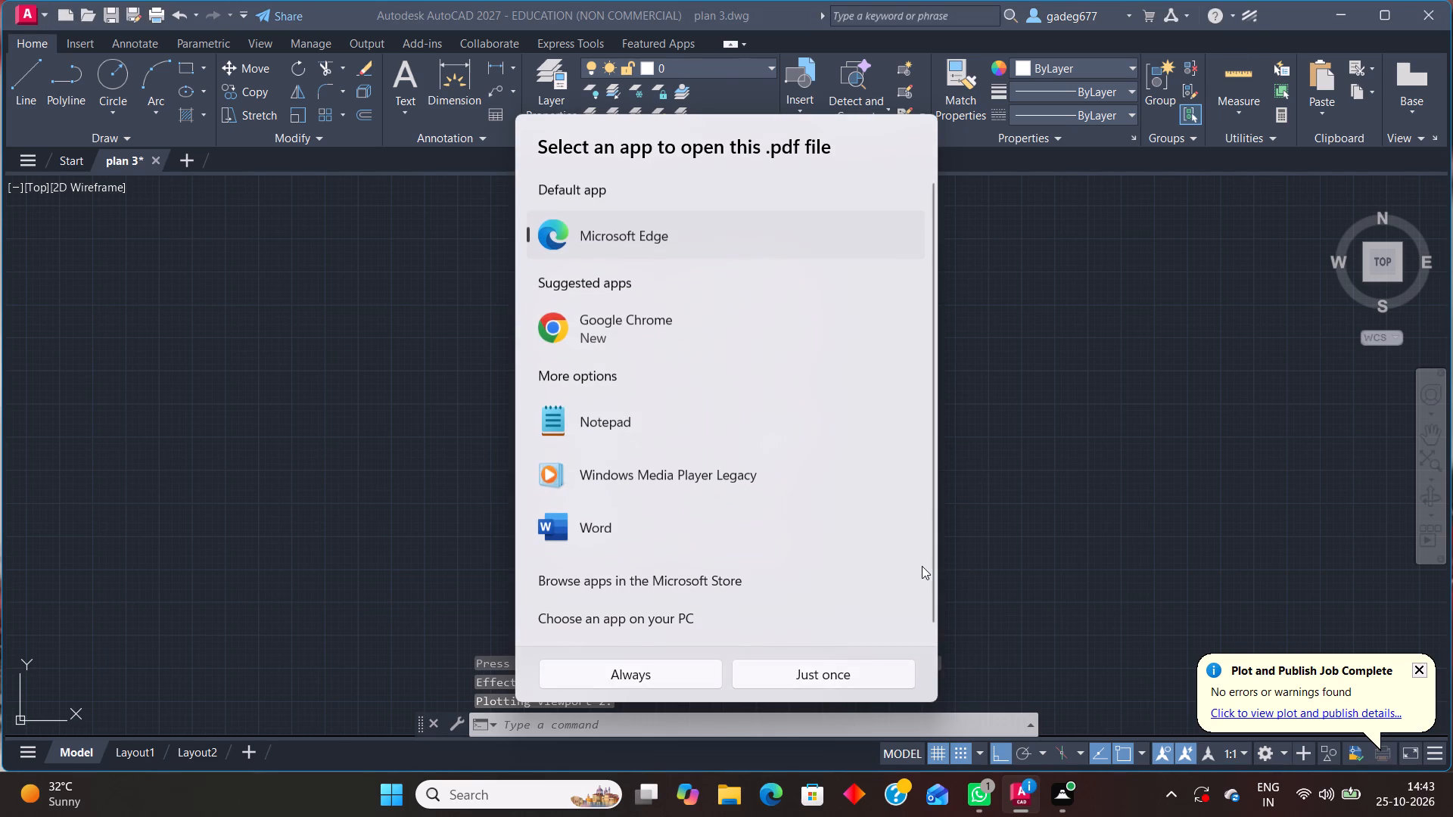
{"action": "left_click", "coordinate": [1046, 346]}
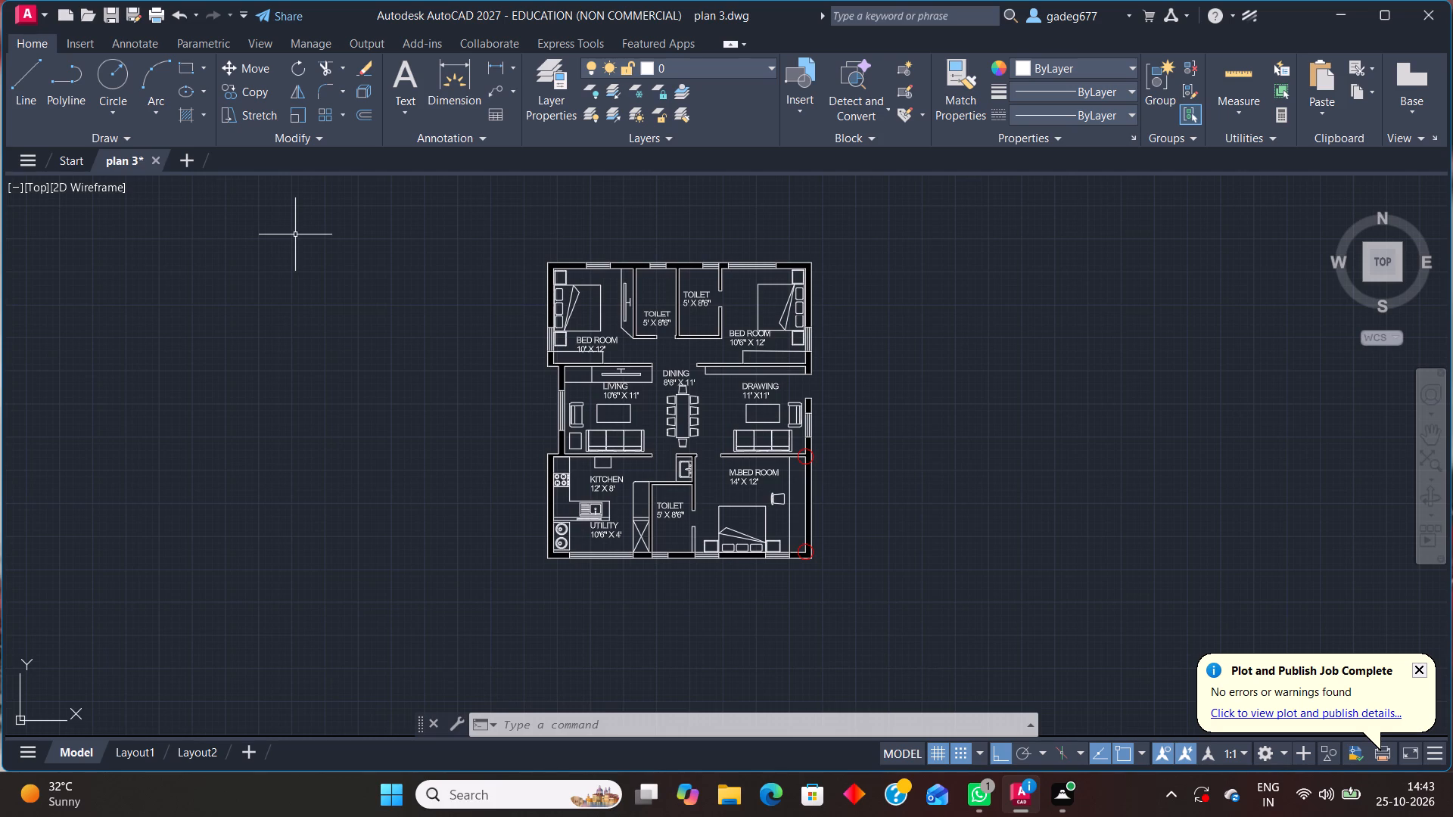
Save the floor plan drawing.
{"action": "key", "text": "ctrl+s"}
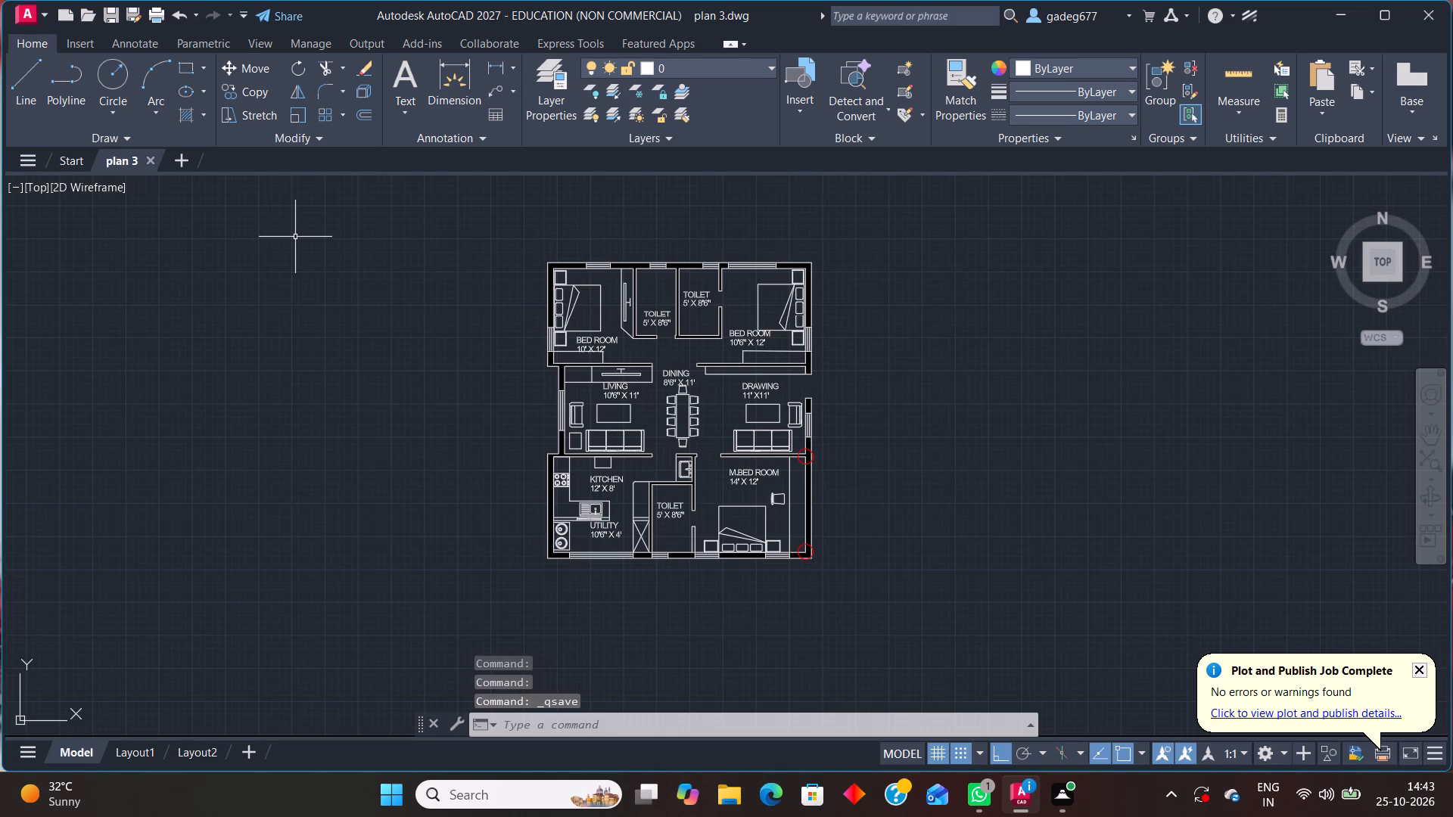
{"action": "key", "text": "ctrl+s"}
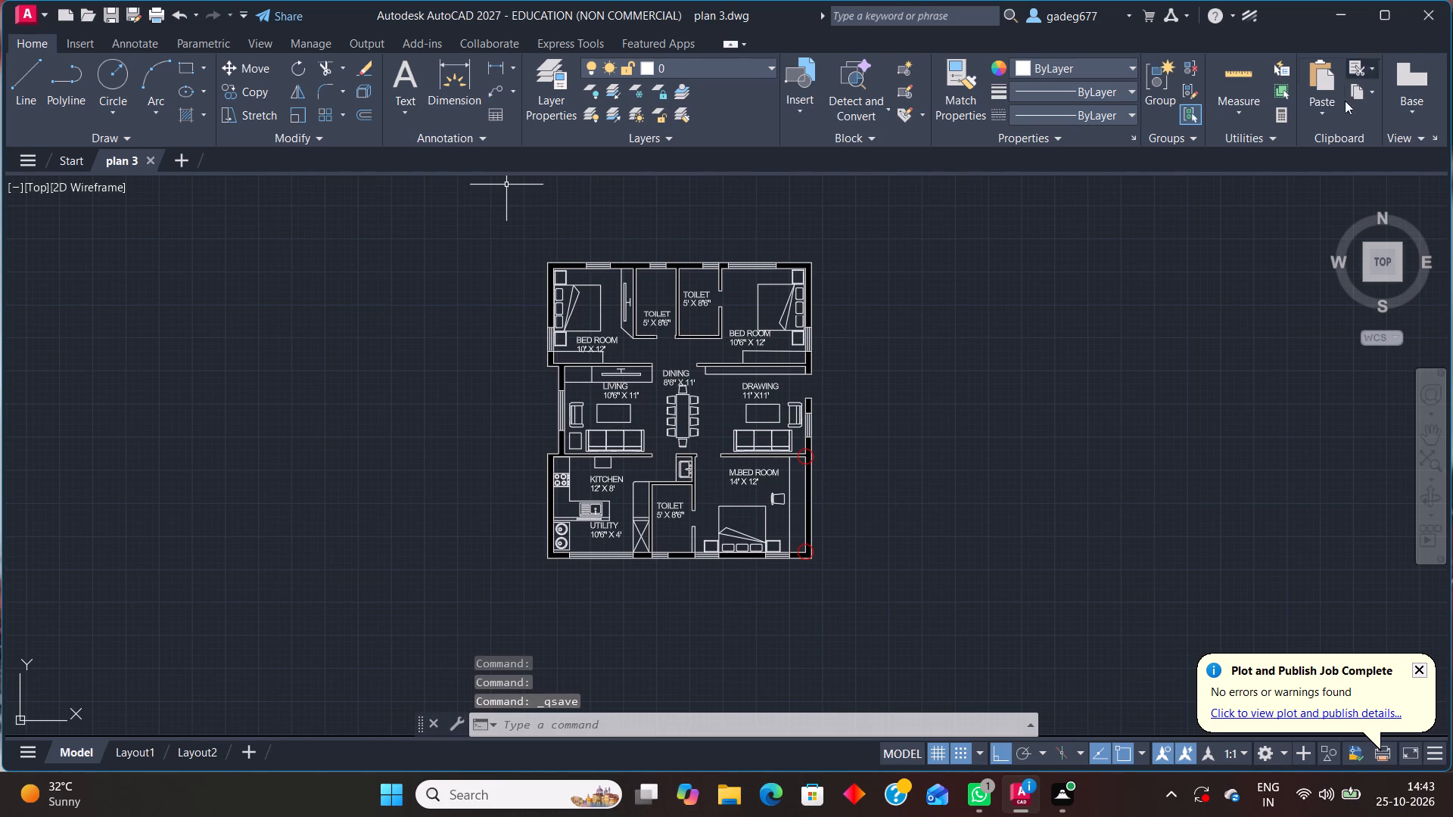